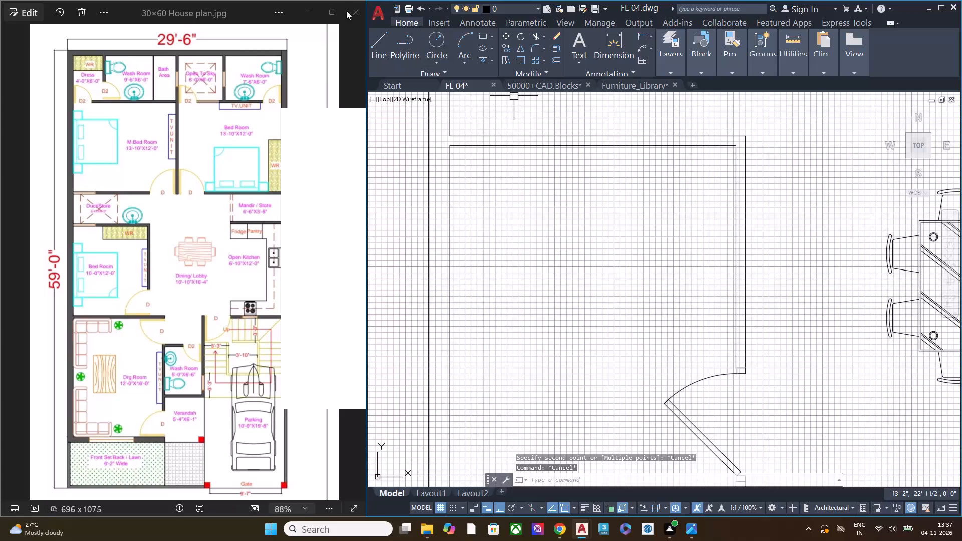
Bring back the 30×60 House plan reference image, enlarge it for reading, and return to the FL 04 drawing.
{"action": "left_click", "coordinate": [355, 56]}
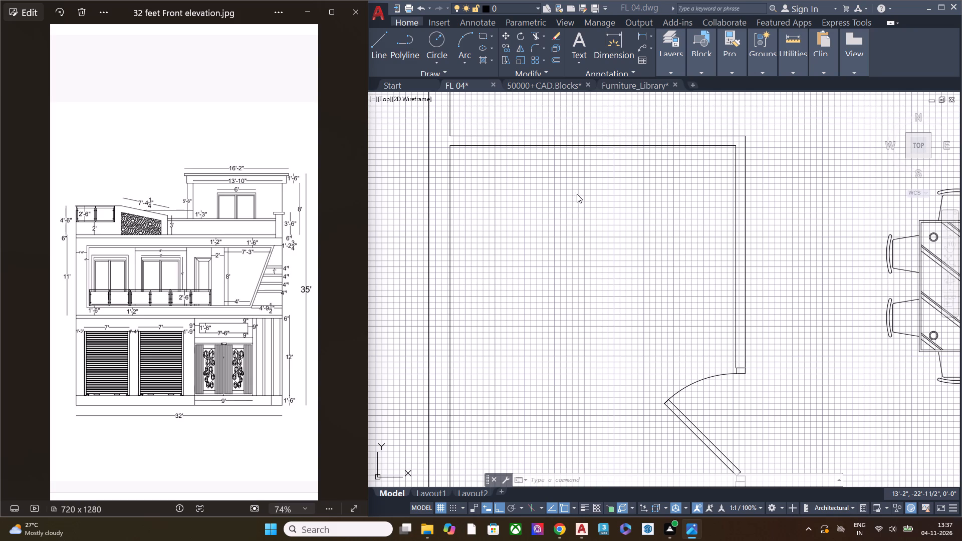
{"action": "left_click", "coordinate": [104, 261]}
{"action": "key", "text": "Left"}
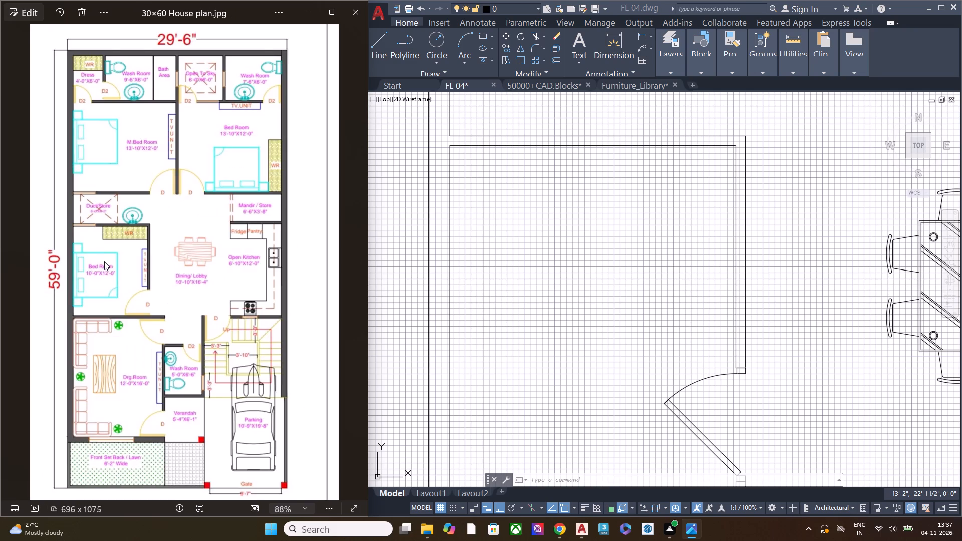
{"action": "scroll", "coordinate": [104, 261], "scroll_direction": "down", "scroll_amount": 1}
{"action": "scroll", "coordinate": [104, 261], "scroll_direction": "up", "scroll_amount": 1}
{"action": "left_click", "coordinate": [554, 280]}
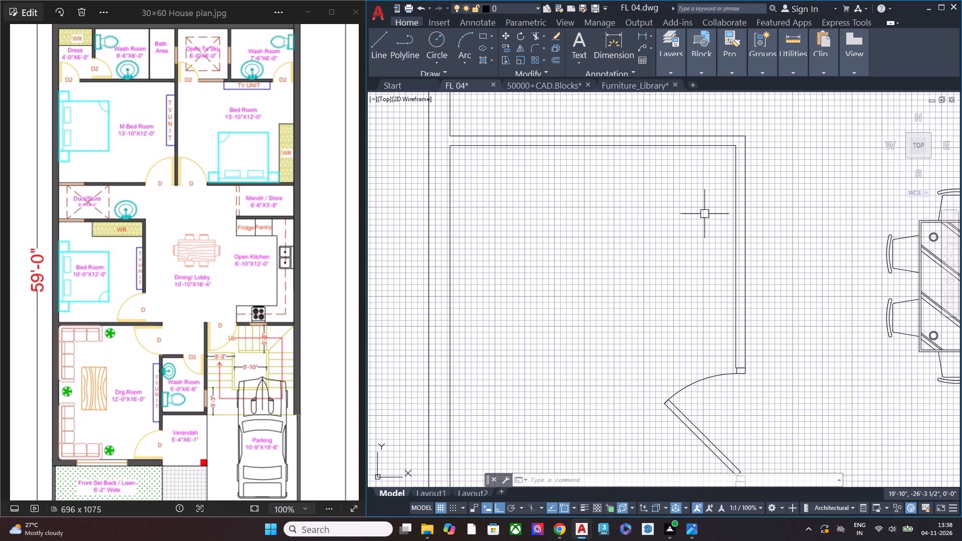
Measure the distance from the upper nightstand's corner to the wall stub above it in the master bedroom.
{"action": "scroll", "coordinate": [652, 214], "scroll_direction": "down", "scroll_amount": 1}
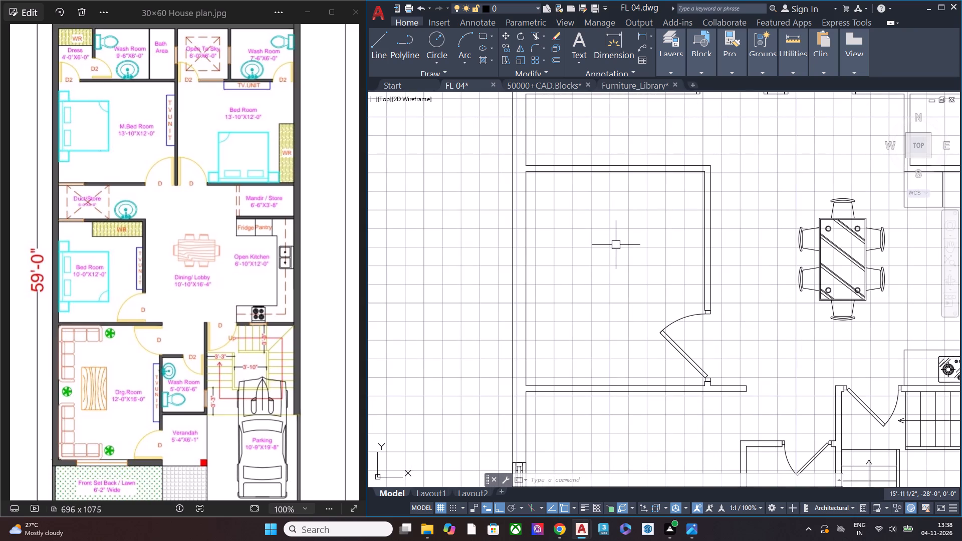
{"action": "scroll", "coordinate": [597, 259], "scroll_direction": "down", "scroll_amount": 2}
{"action": "middle_click_drag", "start_coordinate": [594, 268], "coordinate": [582, 319]}
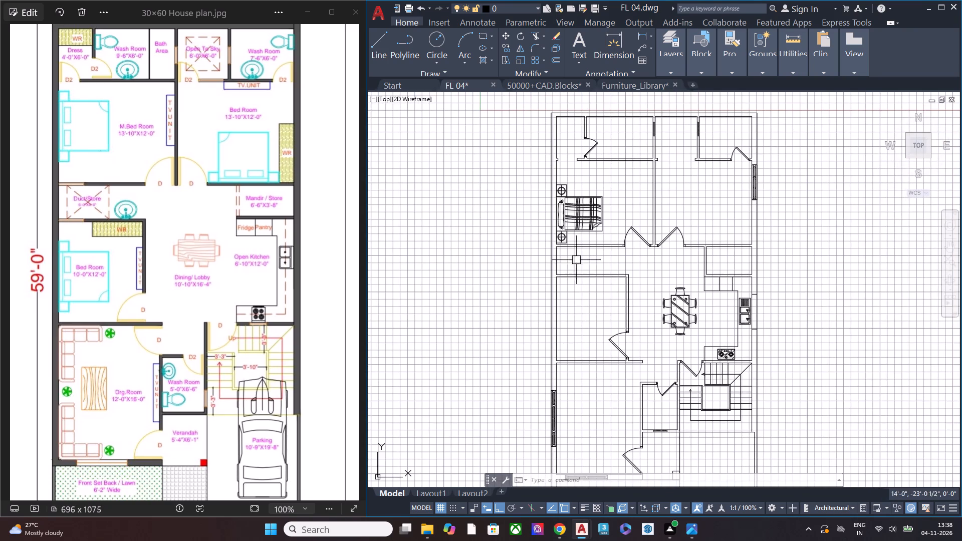
{"action": "scroll", "coordinate": [564, 203], "scroll_direction": "up", "scroll_amount": 1}
{"action": "middle_click_drag", "start_coordinate": [570, 169], "coordinate": [573, 192]}
{"action": "scroll", "coordinate": [571, 210], "scroll_direction": "up", "scroll_amount": 1}
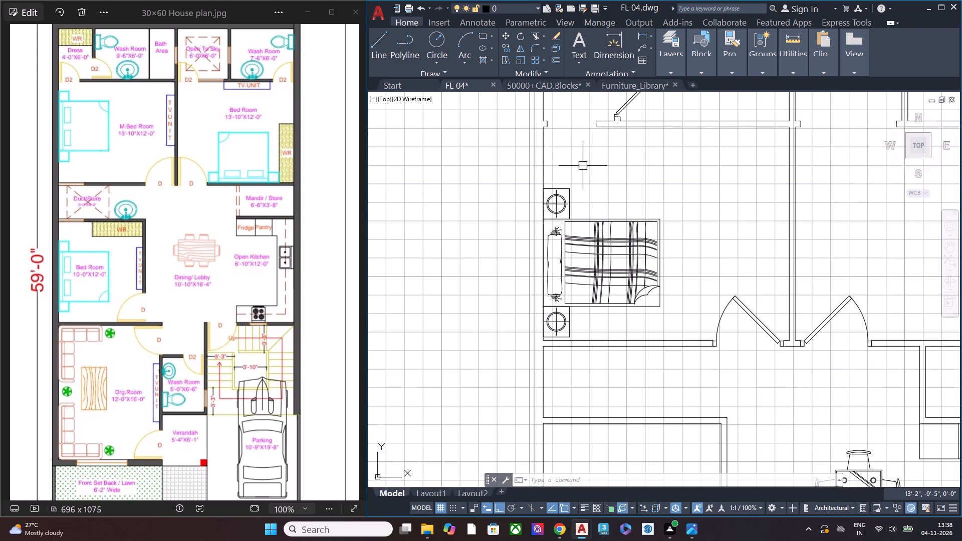
{"action": "middle_click_drag", "start_coordinate": [587, 187], "coordinate": [602, 243]}
{"action": "left_click", "coordinate": [801, 66]}
{"action": "left_click", "coordinate": [806, 107]}
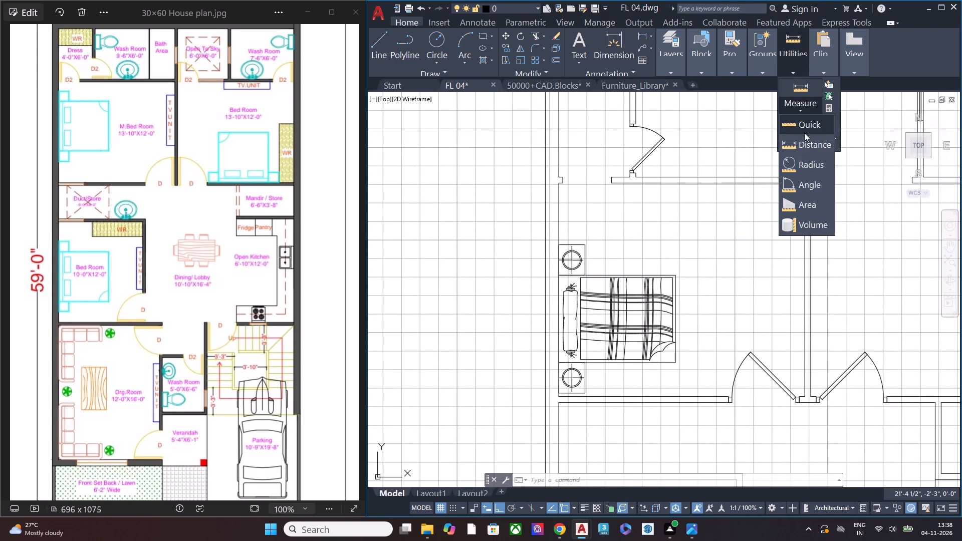
{"action": "left_click", "coordinate": [805, 144]}
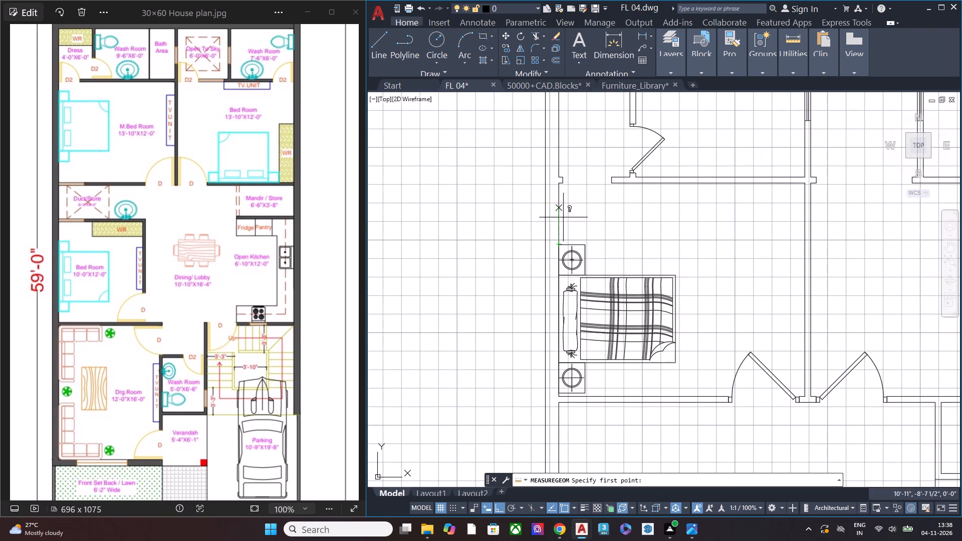
{"action": "left_click", "coordinate": [558, 248]}
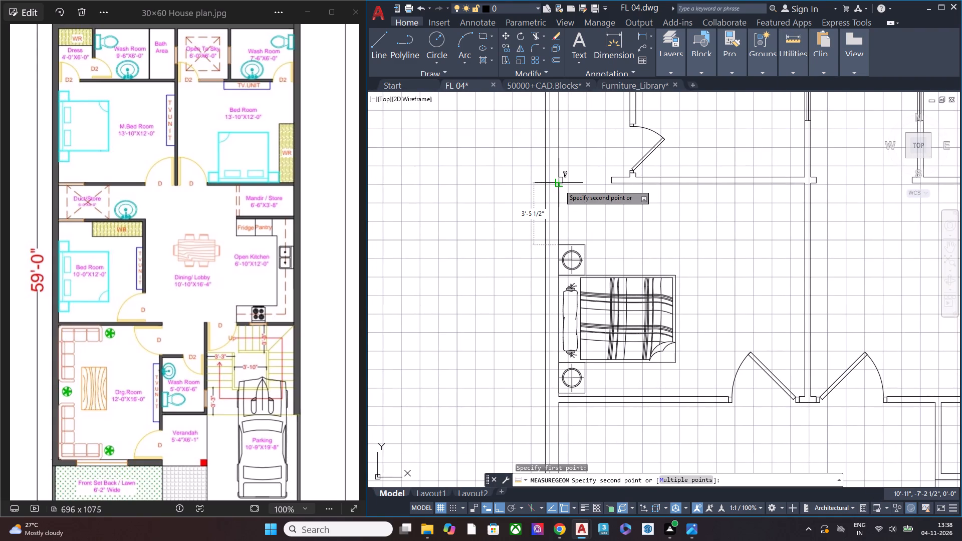
{"action": "key", "text": "Escape"}
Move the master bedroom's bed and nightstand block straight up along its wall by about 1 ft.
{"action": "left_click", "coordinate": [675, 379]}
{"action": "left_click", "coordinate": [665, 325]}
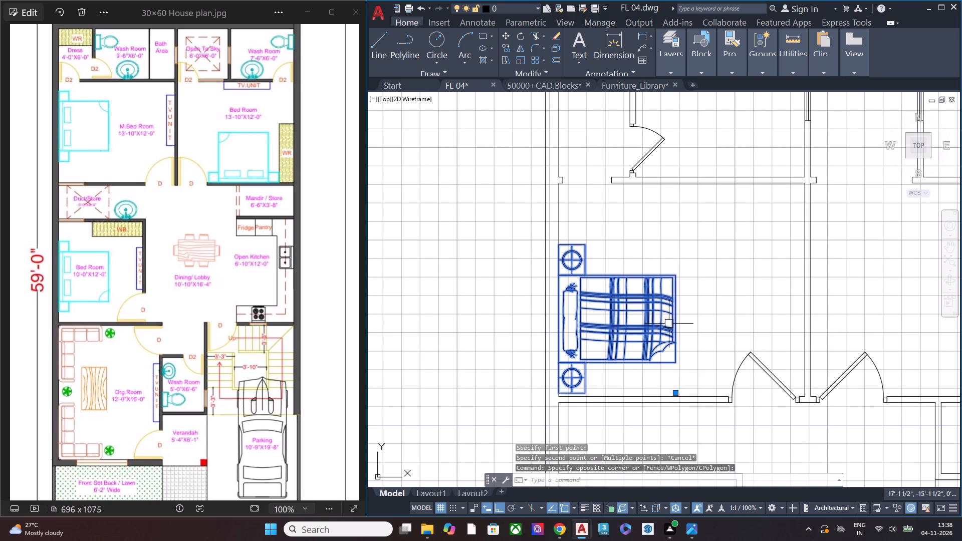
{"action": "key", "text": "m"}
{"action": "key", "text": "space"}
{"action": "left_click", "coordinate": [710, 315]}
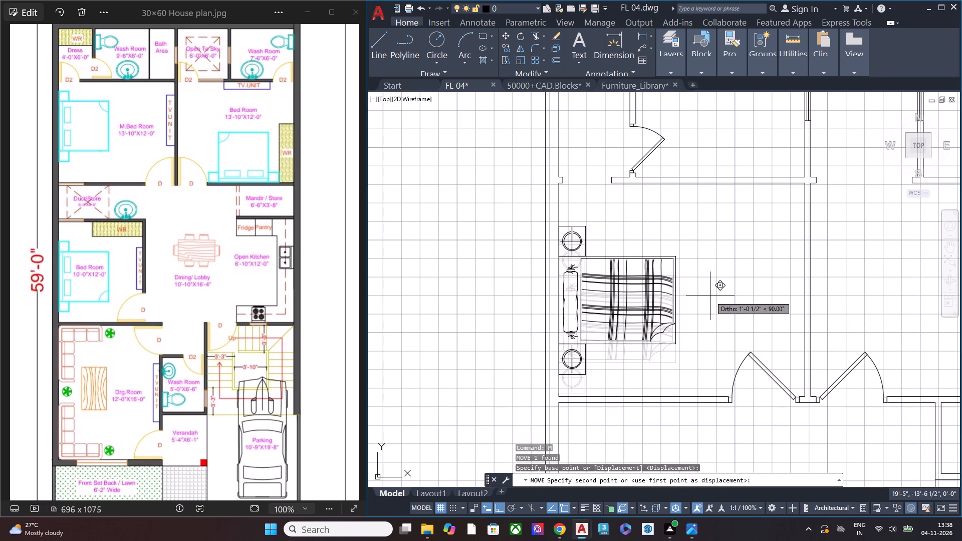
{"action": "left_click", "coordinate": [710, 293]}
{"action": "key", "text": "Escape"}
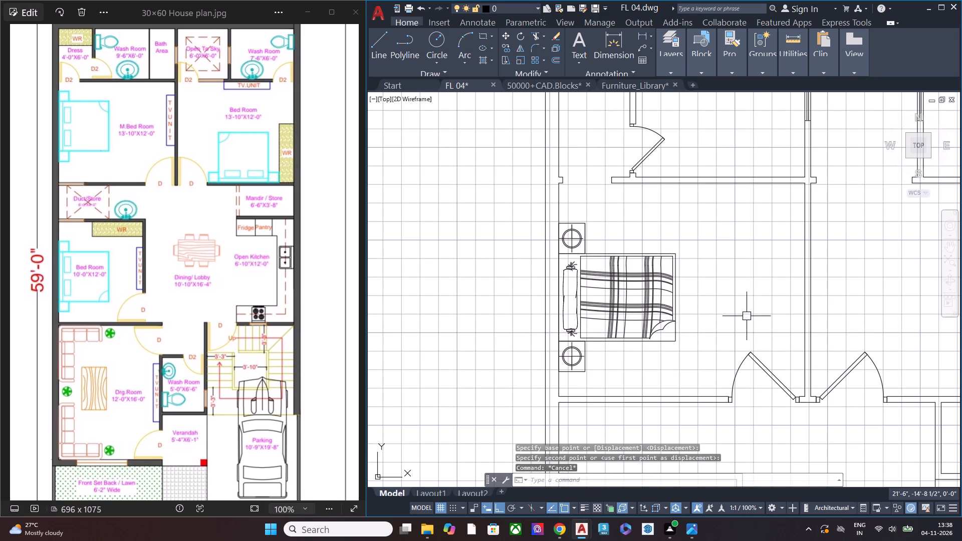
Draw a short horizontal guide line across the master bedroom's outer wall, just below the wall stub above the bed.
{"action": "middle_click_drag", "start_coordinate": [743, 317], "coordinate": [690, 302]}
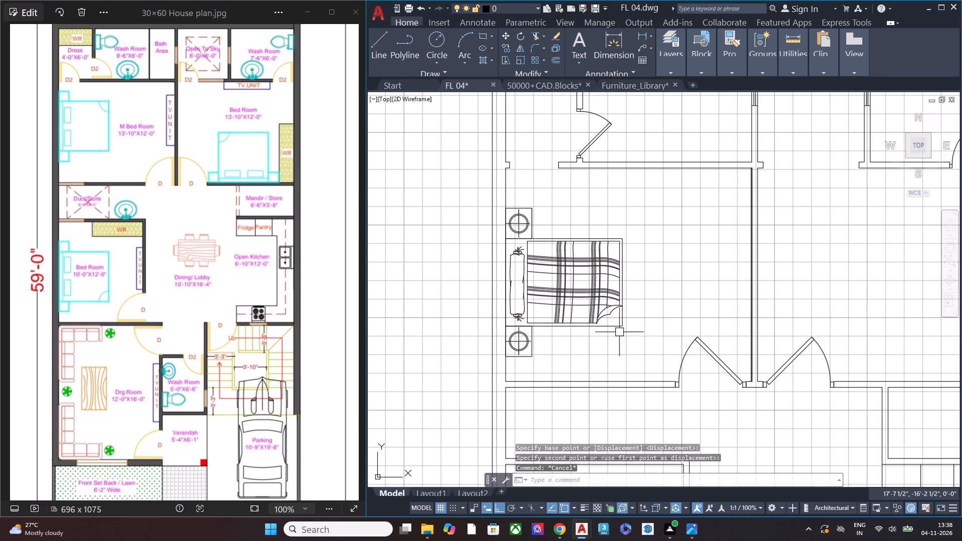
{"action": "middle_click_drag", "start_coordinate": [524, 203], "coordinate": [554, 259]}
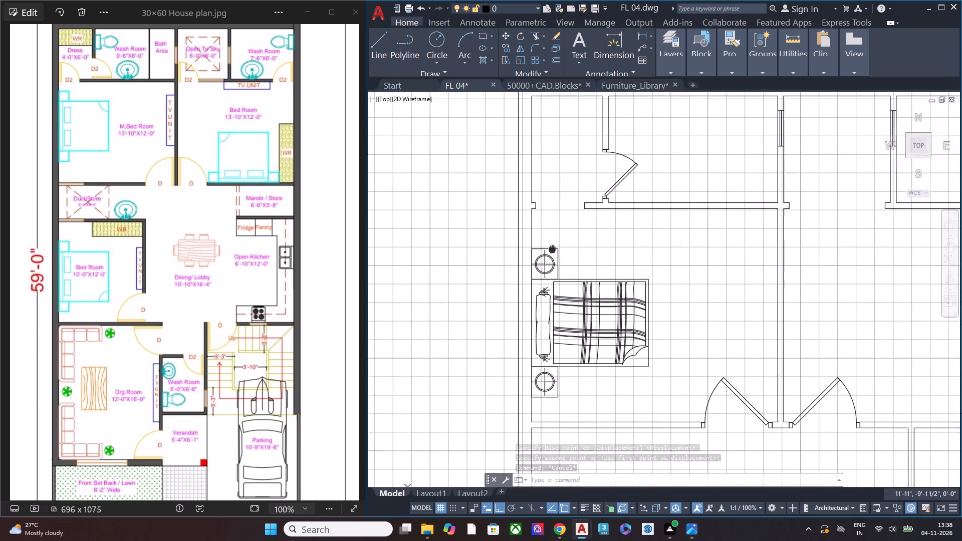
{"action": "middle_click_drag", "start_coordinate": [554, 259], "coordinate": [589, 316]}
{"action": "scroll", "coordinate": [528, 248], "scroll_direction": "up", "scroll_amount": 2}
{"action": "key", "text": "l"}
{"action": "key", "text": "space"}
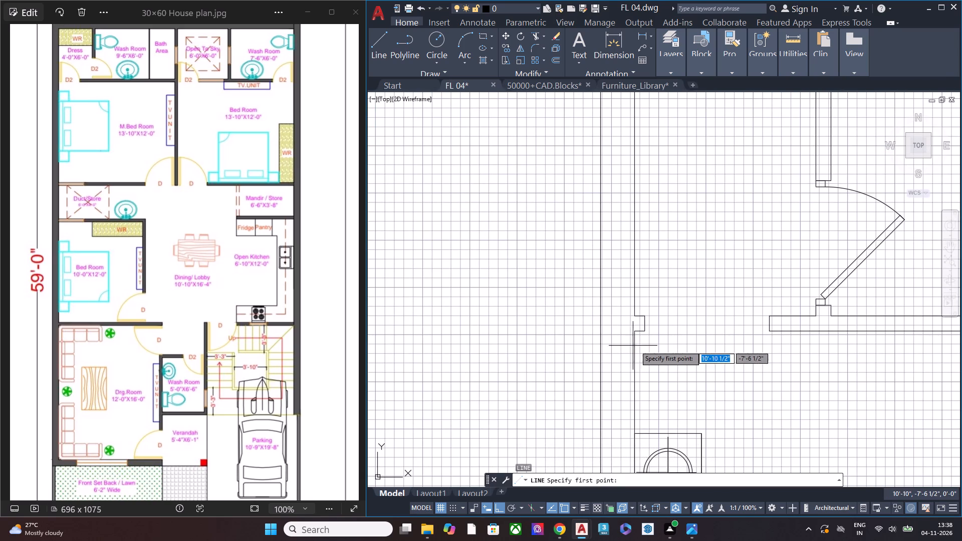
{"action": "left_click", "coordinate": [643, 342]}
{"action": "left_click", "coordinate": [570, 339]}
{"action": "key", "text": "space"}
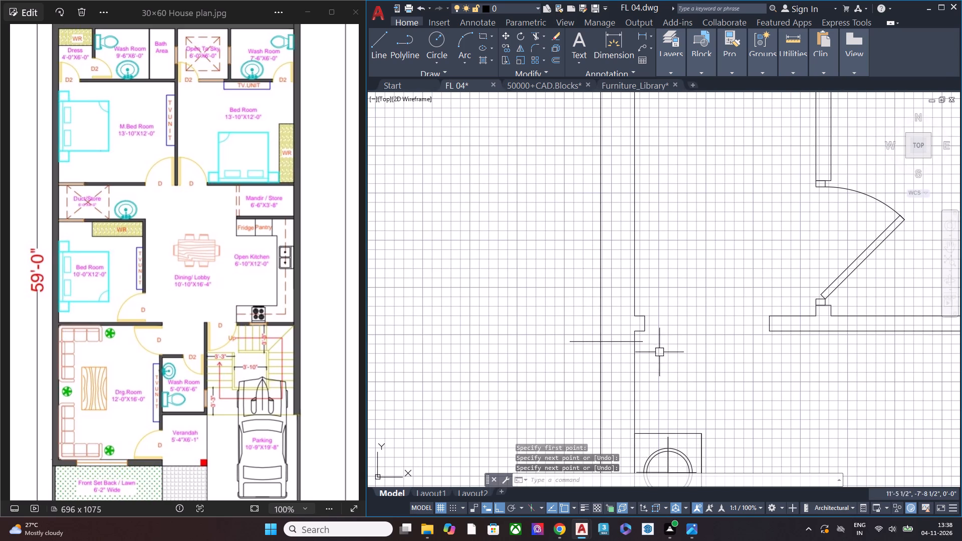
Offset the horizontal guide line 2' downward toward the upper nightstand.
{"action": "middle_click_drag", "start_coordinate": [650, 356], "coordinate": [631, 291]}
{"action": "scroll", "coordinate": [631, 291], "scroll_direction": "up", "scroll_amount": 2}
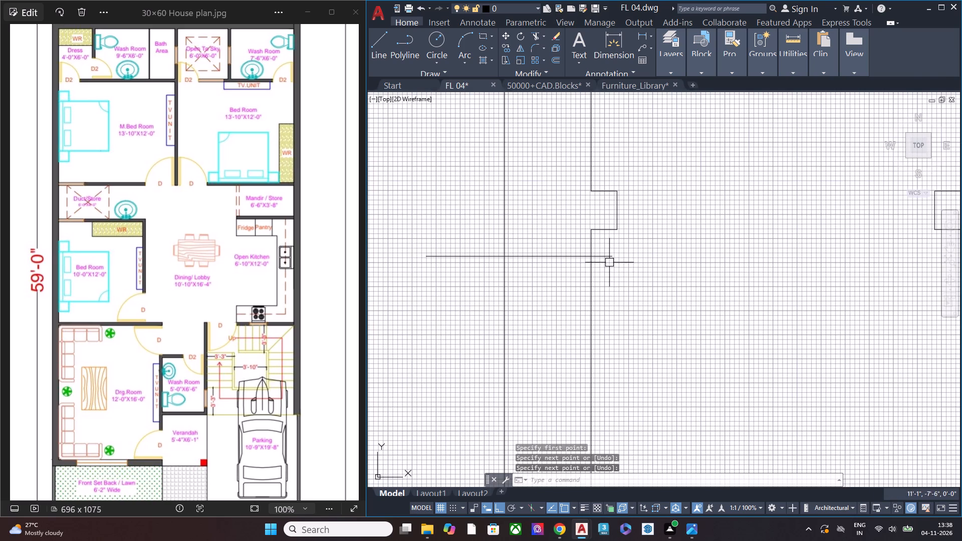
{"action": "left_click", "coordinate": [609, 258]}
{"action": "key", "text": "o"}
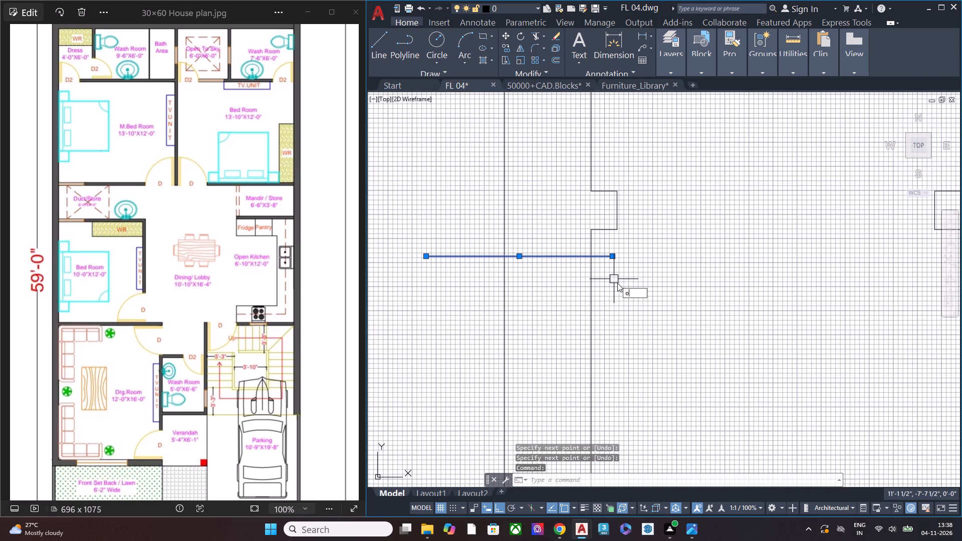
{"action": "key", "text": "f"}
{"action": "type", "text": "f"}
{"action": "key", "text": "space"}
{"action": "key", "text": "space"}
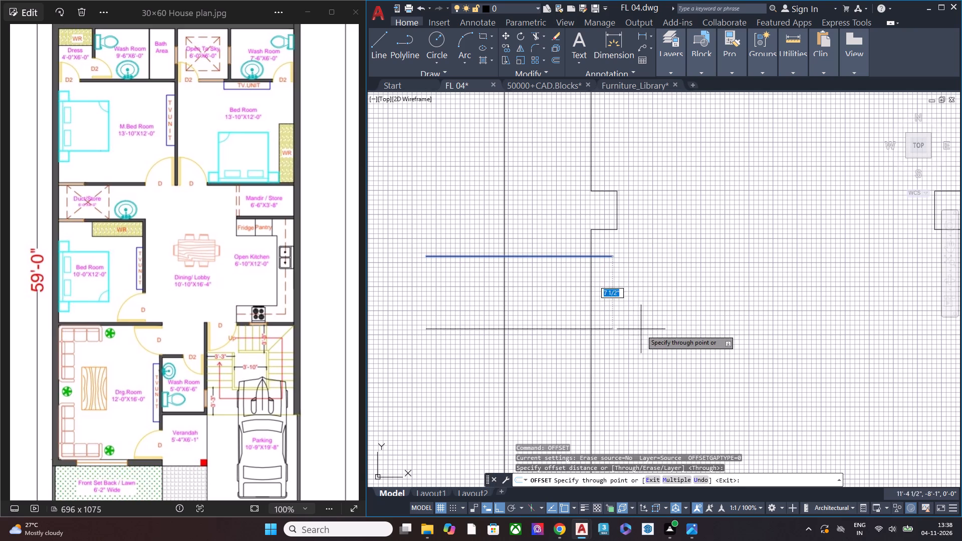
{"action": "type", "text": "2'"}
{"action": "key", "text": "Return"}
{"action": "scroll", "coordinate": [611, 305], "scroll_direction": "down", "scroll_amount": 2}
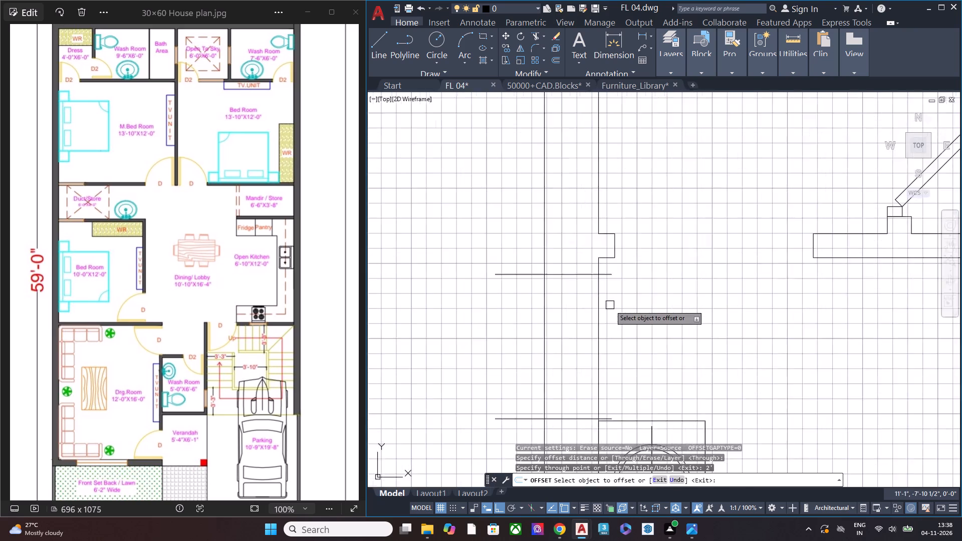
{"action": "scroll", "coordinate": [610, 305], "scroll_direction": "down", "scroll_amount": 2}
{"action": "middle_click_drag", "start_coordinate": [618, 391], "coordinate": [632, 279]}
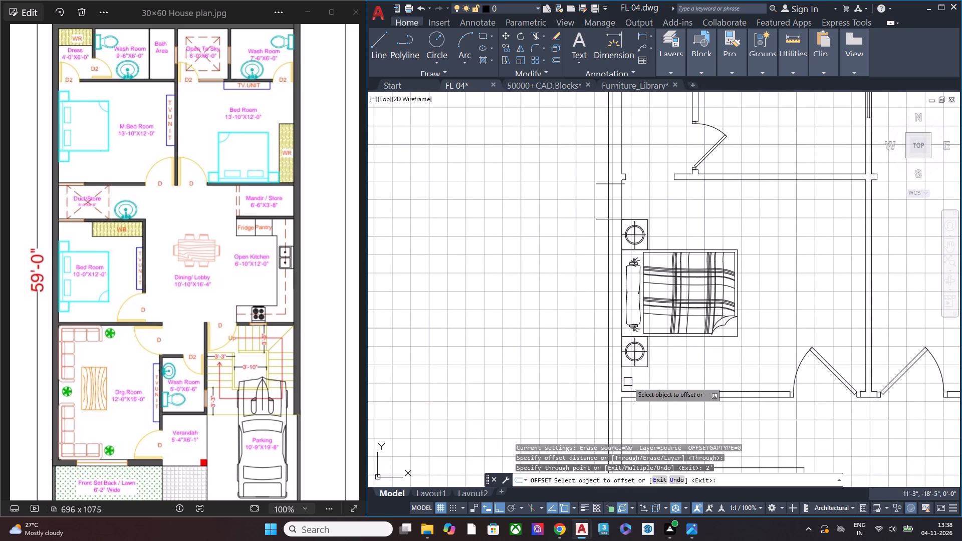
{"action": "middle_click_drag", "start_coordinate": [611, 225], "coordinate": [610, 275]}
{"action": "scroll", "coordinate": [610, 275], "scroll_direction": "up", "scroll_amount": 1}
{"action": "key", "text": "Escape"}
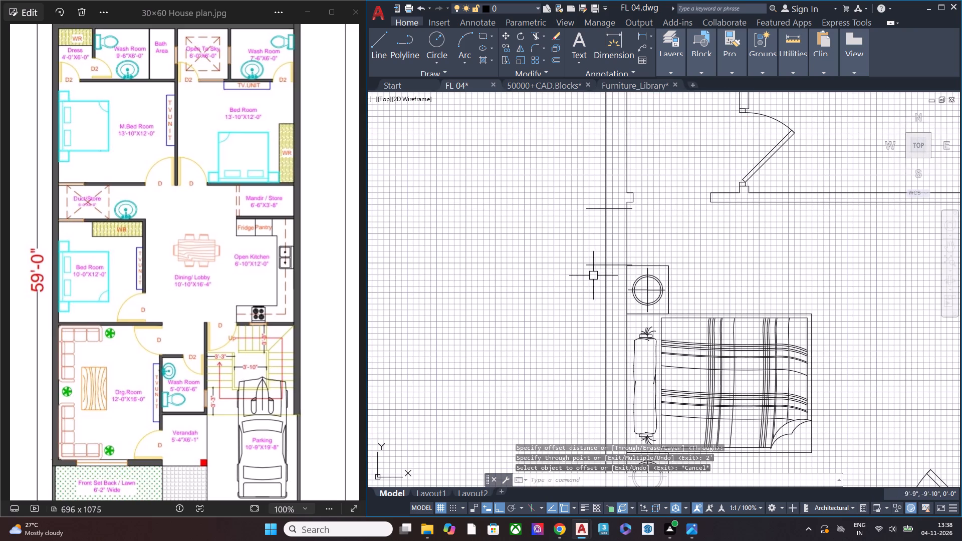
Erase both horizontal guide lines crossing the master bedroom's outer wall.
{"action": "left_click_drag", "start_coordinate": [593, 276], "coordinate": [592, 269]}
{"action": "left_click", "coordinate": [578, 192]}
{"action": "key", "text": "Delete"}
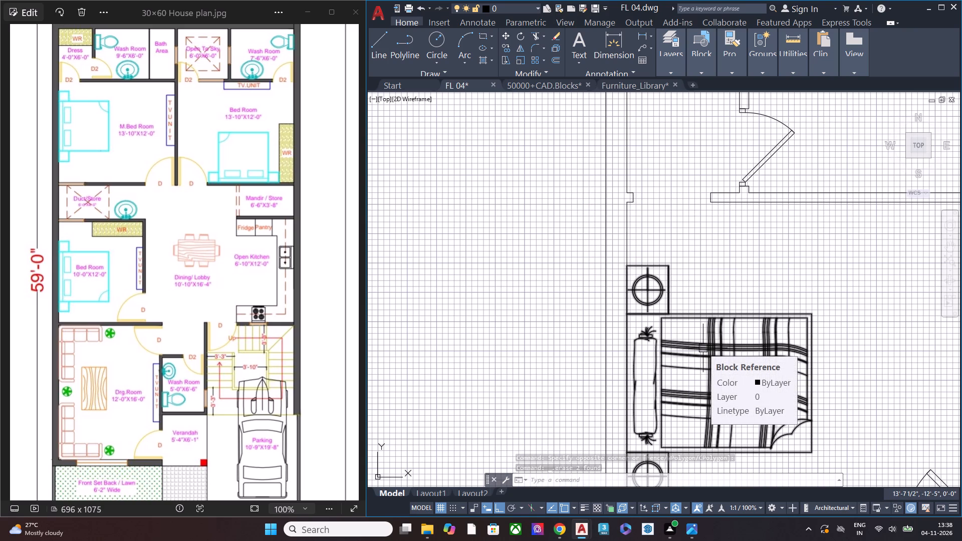
Move the bed and nightstand block straight down from its lower corner, leaving a small gap above the master bedroom's lower wall.
{"action": "scroll", "coordinate": [691, 433], "scroll_direction": "up", "scroll_amount": 1}
{"action": "middle_click_drag", "start_coordinate": [691, 431], "coordinate": [670, 357]}
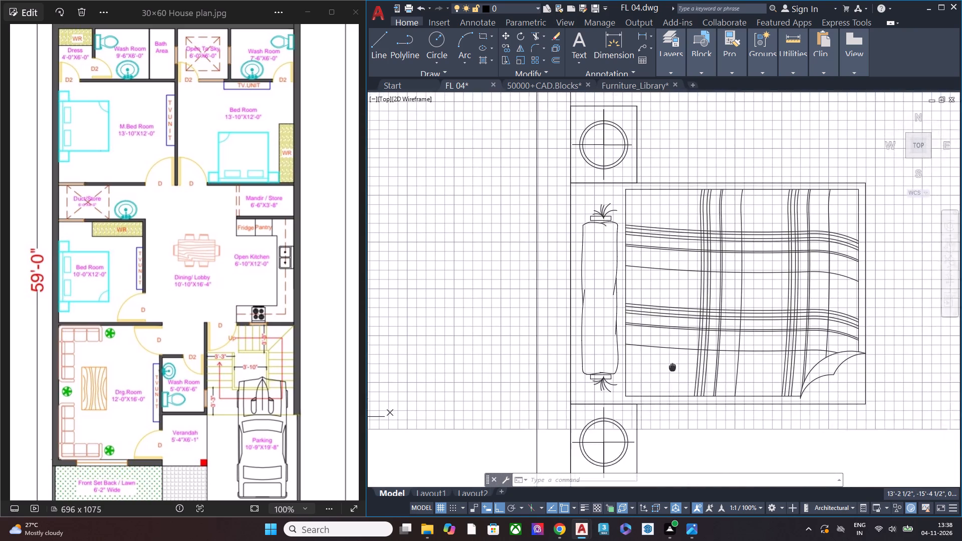
{"action": "middle_click_drag", "start_coordinate": [670, 357], "coordinate": [659, 315]}
{"action": "left_click_drag", "start_coordinate": [642, 411], "coordinate": [642, 406]}
{"action": "left_click", "coordinate": [628, 328]}
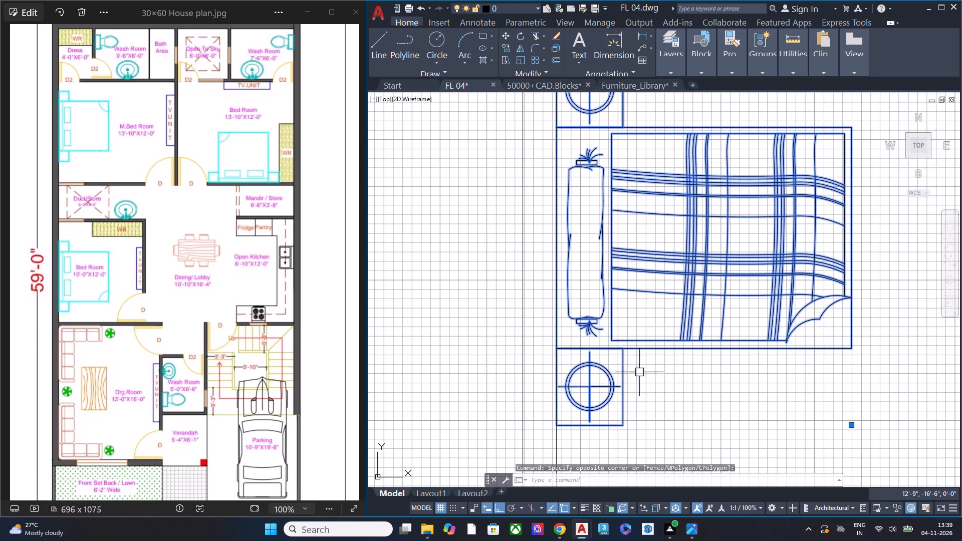
{"action": "middle_click_drag", "start_coordinate": [658, 396], "coordinate": [631, 321]}
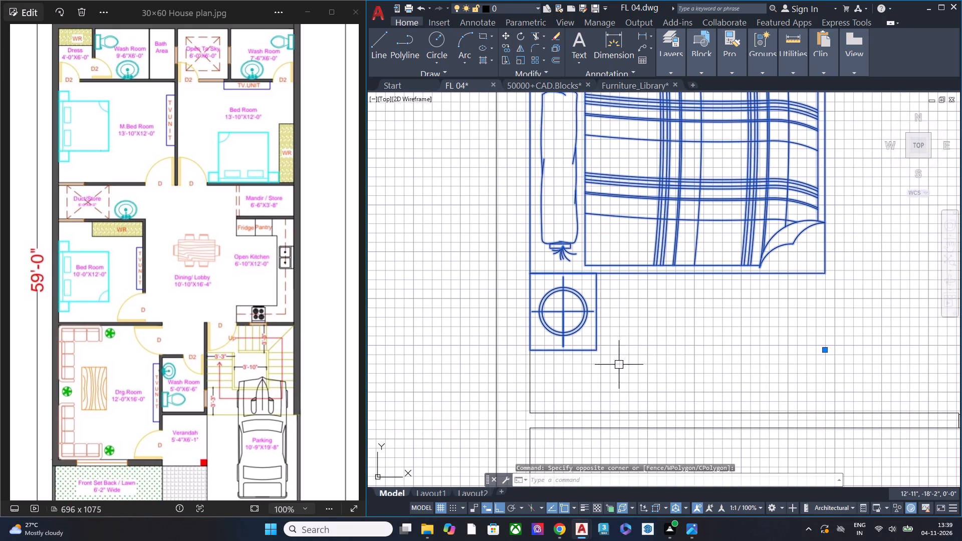
{"action": "type", "text": "m"}
{"action": "key", "text": "space"}
{"action": "left_click", "coordinate": [530, 353]}
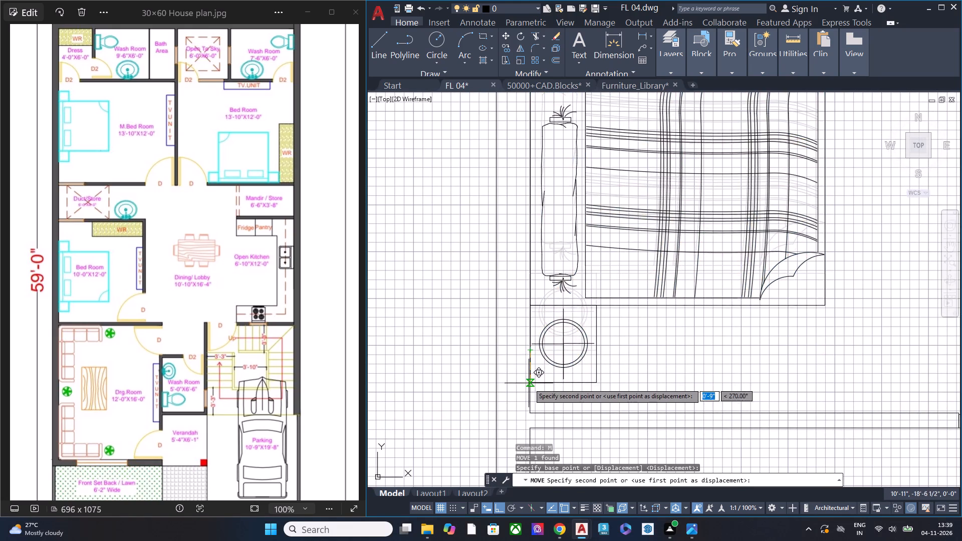
{"action": "left_click", "coordinate": [530, 397]}
{"action": "key", "text": "Escape"}
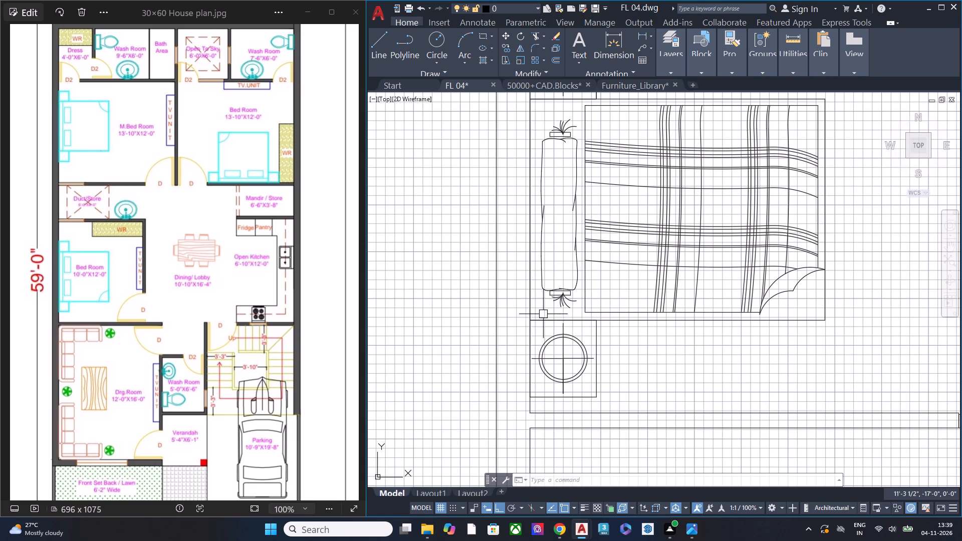
Offset the inner line of the smaller bedroom's upper wall 2' downward to mark the wardrobe depth.
{"action": "scroll", "coordinate": [551, 323], "scroll_direction": "down", "scroll_amount": 2}
{"action": "middle_click_drag", "start_coordinate": [623, 320], "coordinate": [575, 382]}
{"action": "middle_click_drag", "start_coordinate": [711, 255], "coordinate": [711, 260]}
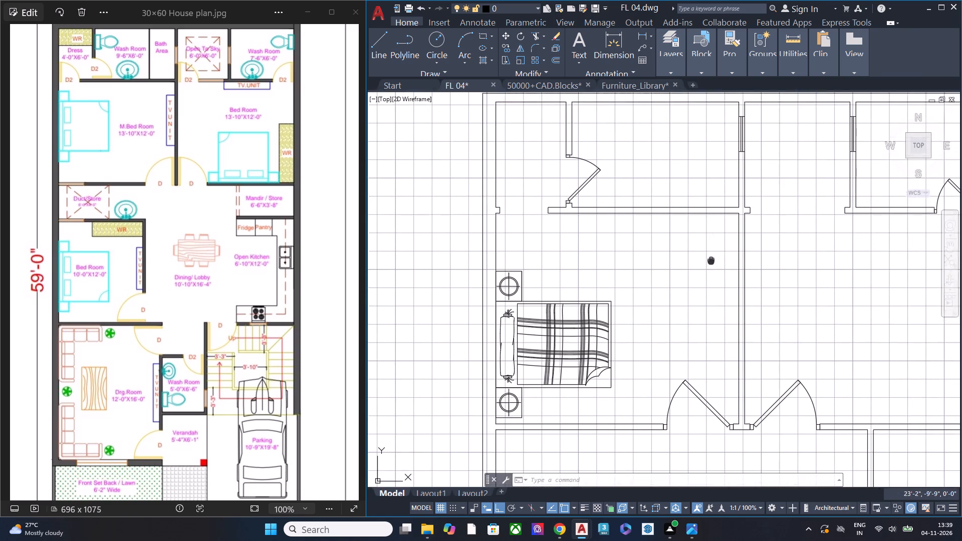
{"action": "middle_click_drag", "start_coordinate": [711, 260], "coordinate": [674, 323]}
{"action": "scroll", "coordinate": [636, 265], "scroll_direction": "down", "scroll_amount": 2}
{"action": "middle_click_drag", "start_coordinate": [617, 399], "coordinate": [614, 308]}
{"action": "scroll", "coordinate": [614, 306], "scroll_direction": "up", "scroll_amount": 2}
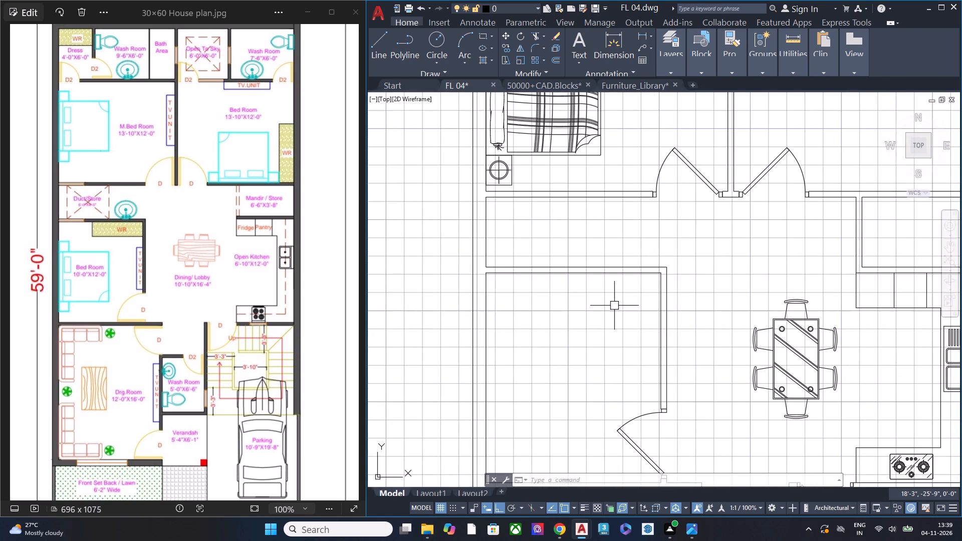
{"action": "left_click", "coordinate": [624, 277]}
{"action": "left_click", "coordinate": [626, 273]}
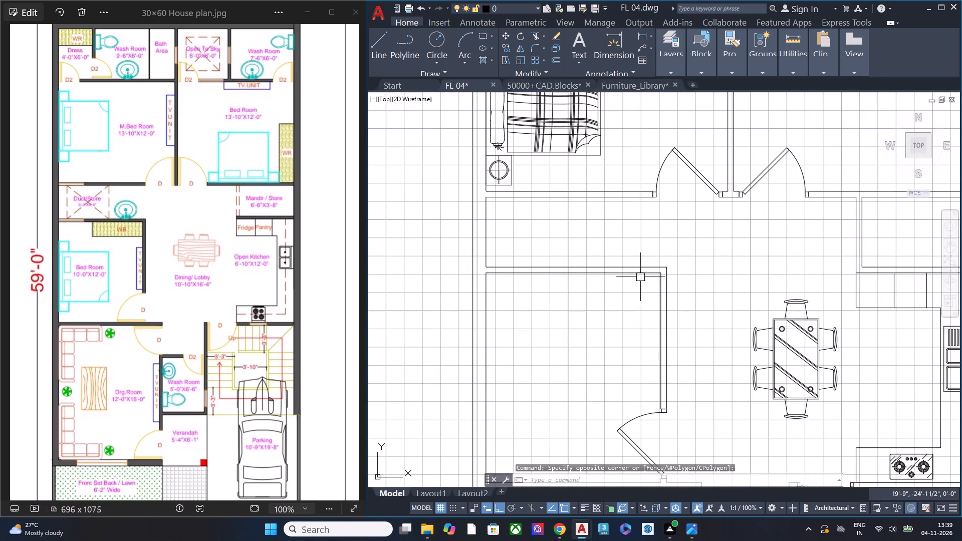
{"action": "left_click", "coordinate": [641, 275]}
{"action": "type", "text": "off"}
{"action": "key", "text": "space"}
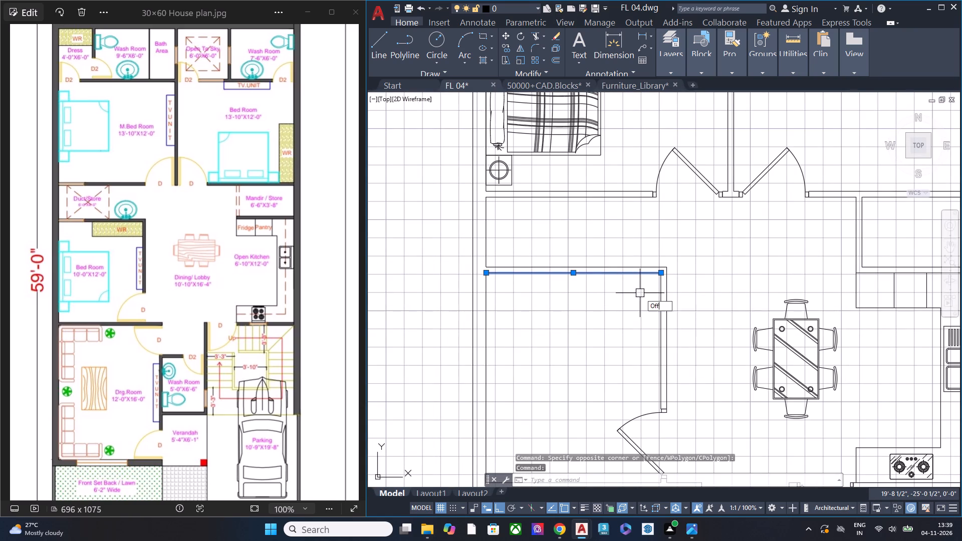
{"action": "key", "text": "space"}
{"action": "type", "text": "2'"}
{"action": "key", "text": "Return"}
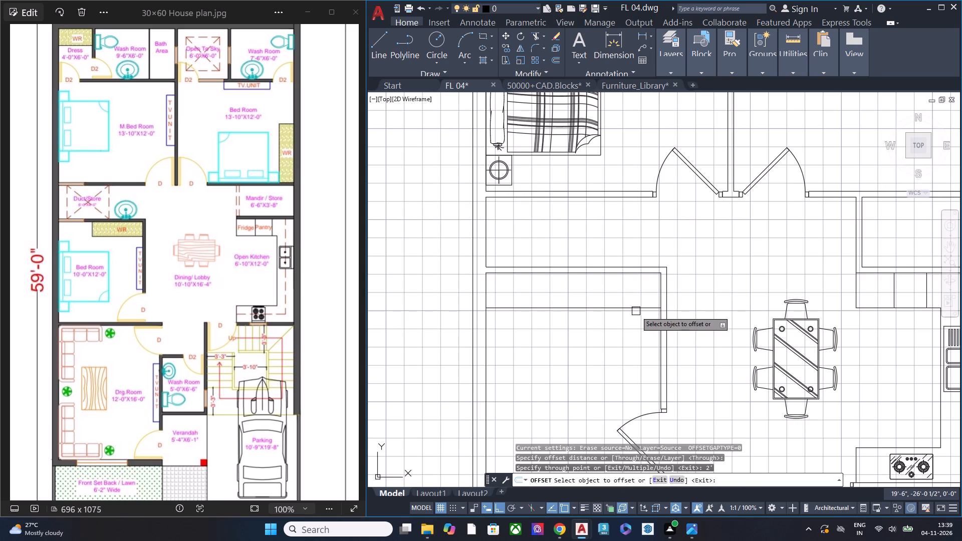
{"action": "key", "text": "Escape"}
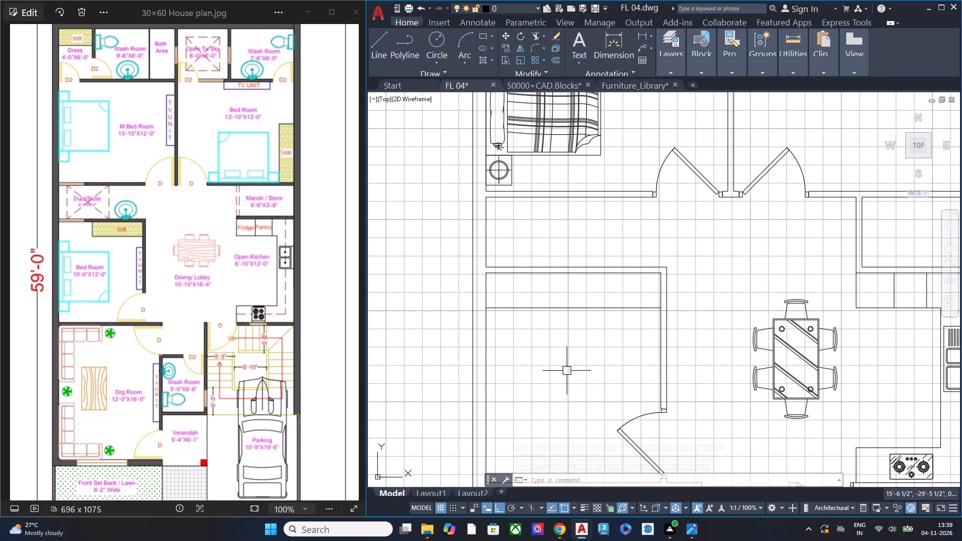
{"action": "middle_click_drag", "start_coordinate": [567, 369], "coordinate": [558, 288]}
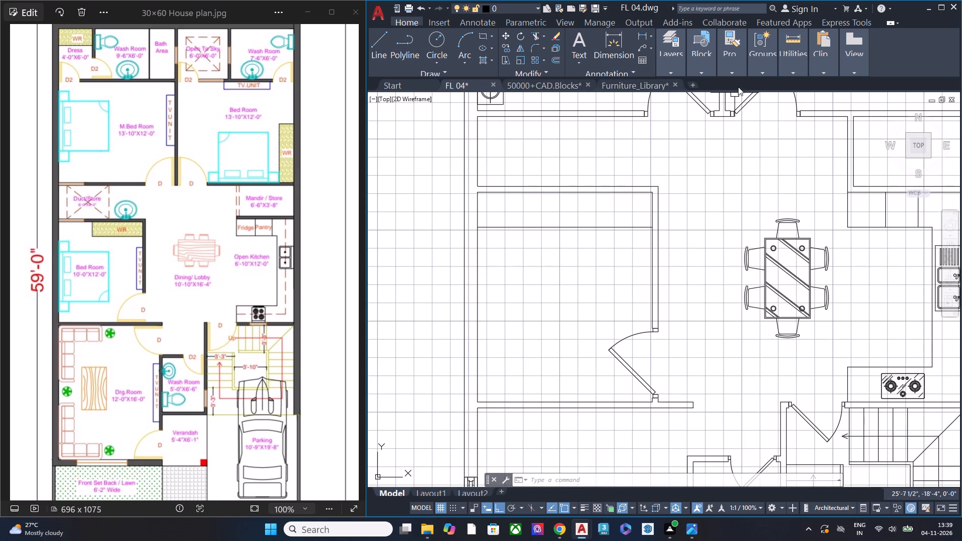
Measure the distance along the smaller bedroom's outer wall from the wardrobe line to the lower wall.
{"action": "left_click", "coordinate": [790, 63]}
{"action": "left_click", "coordinate": [792, 105]}
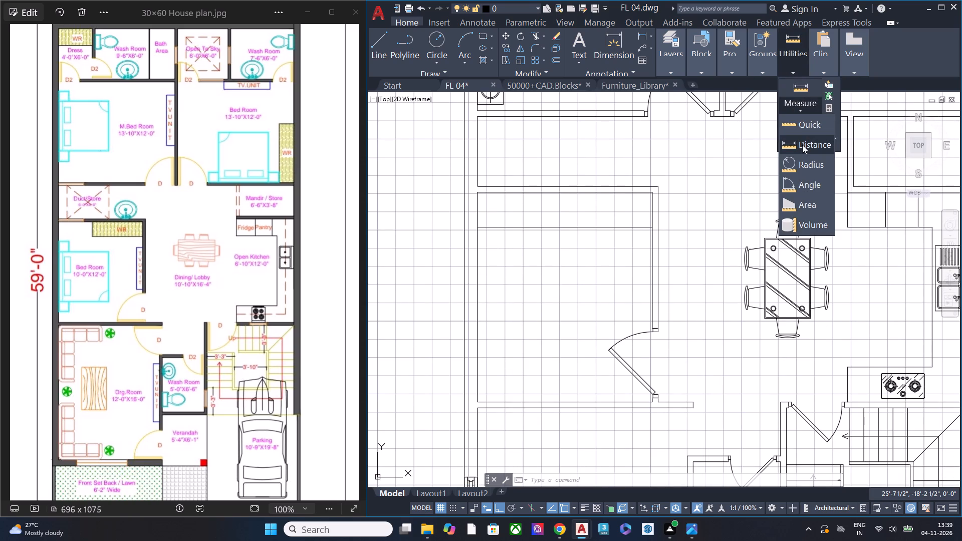
{"action": "left_click", "coordinate": [802, 145]}
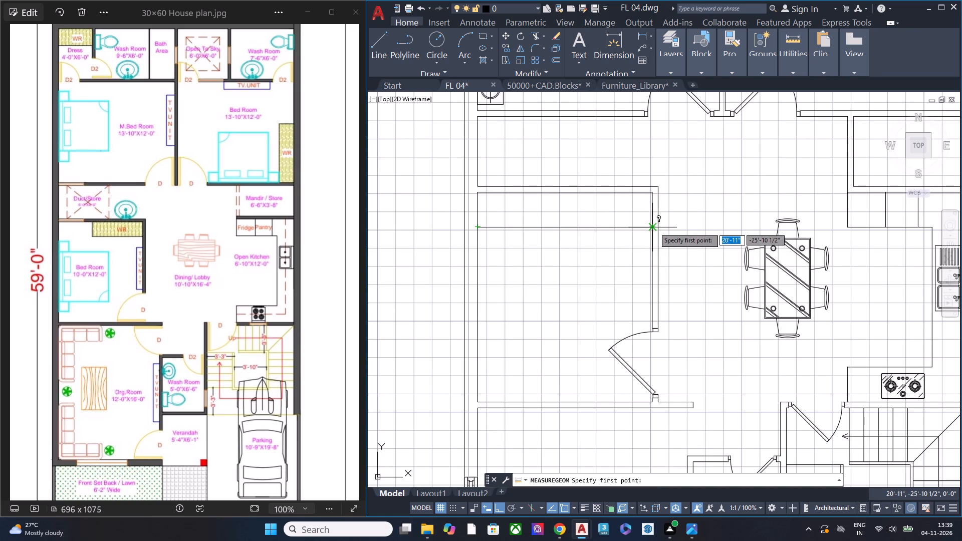
{"action": "left_click", "coordinate": [480, 224]}
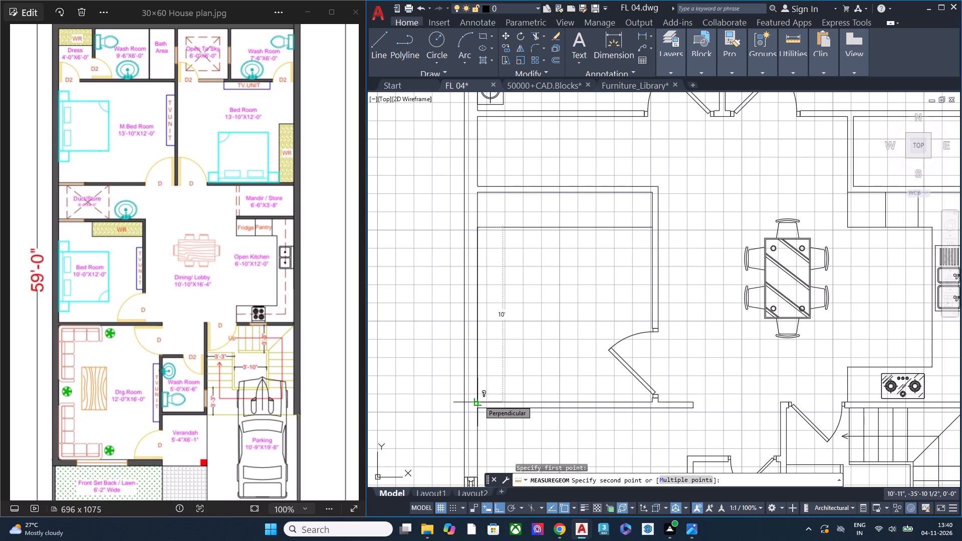
{"action": "key", "text": "Escape"}
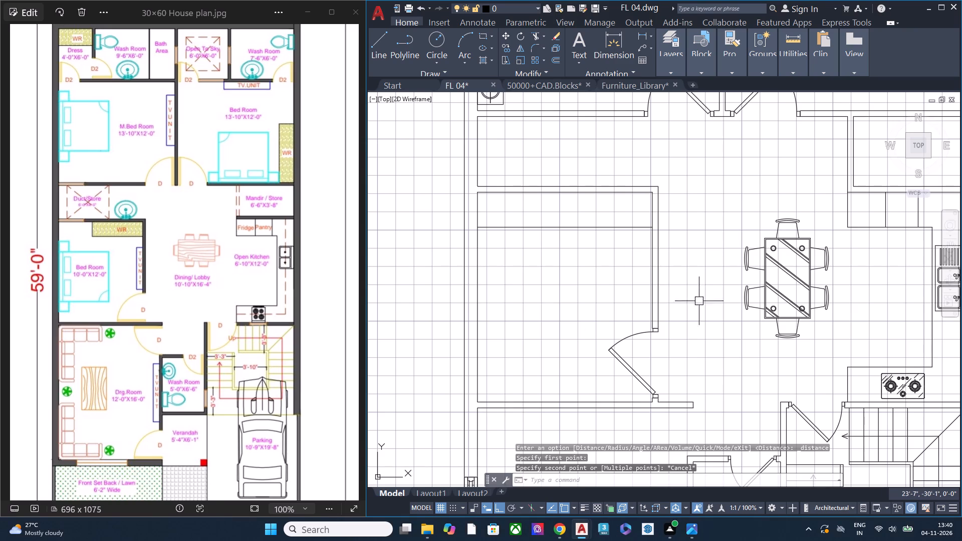
Draw a vertical guide line from the tip of the smaller bedroom's open door leaf down to the lower wall.
{"action": "middle_click_drag", "start_coordinate": [531, 377], "coordinate": [579, 336]}
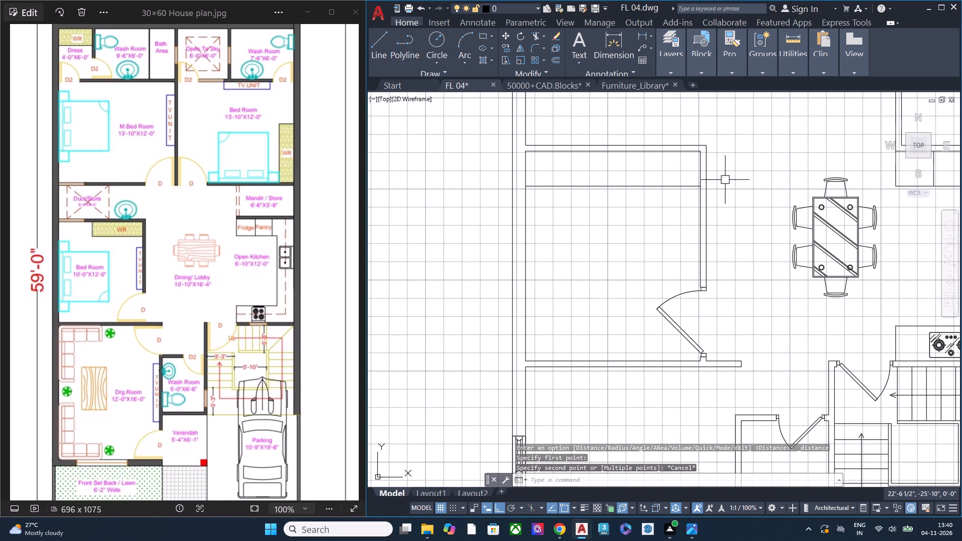
{"action": "key", "text": "l"}
{"action": "key", "text": "space"}
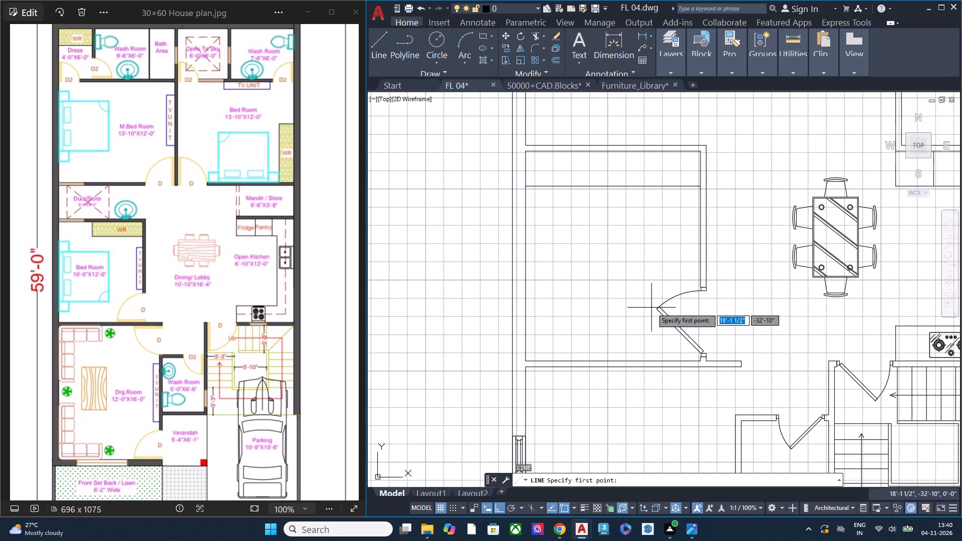
{"action": "left_click", "coordinate": [653, 307]}
{"action": "left_click", "coordinate": [660, 361]}
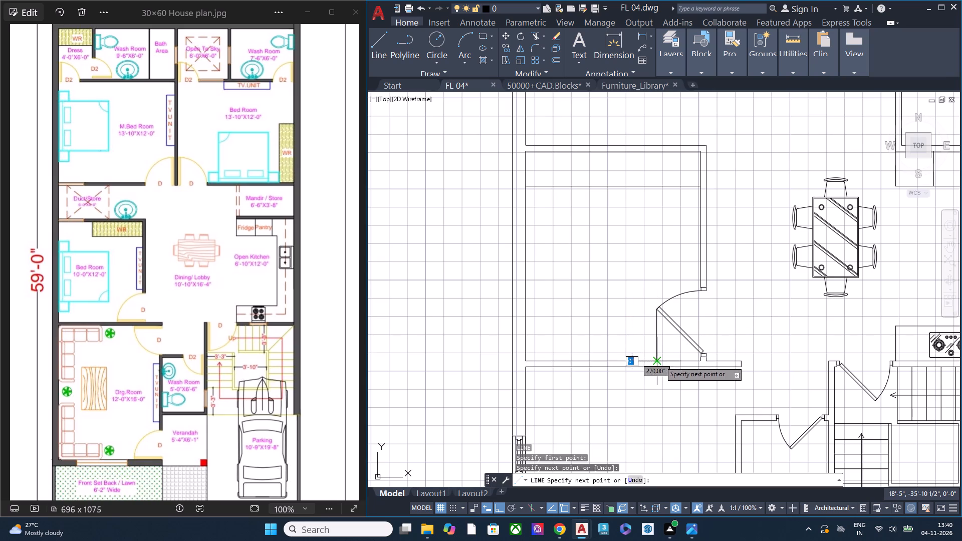
{"action": "key", "text": "space"}
Measure the clear width along the smaller bedroom's lower wall from the outer wall corner to the door guide line.
{"action": "left_click", "coordinate": [794, 64]}
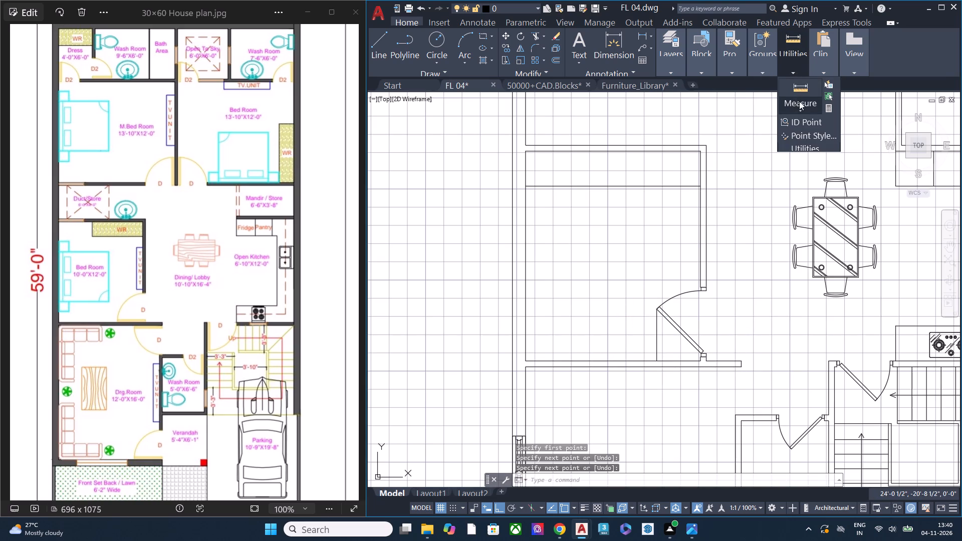
{"action": "left_click", "coordinate": [799, 101]}
{"action": "left_click", "coordinate": [808, 146]}
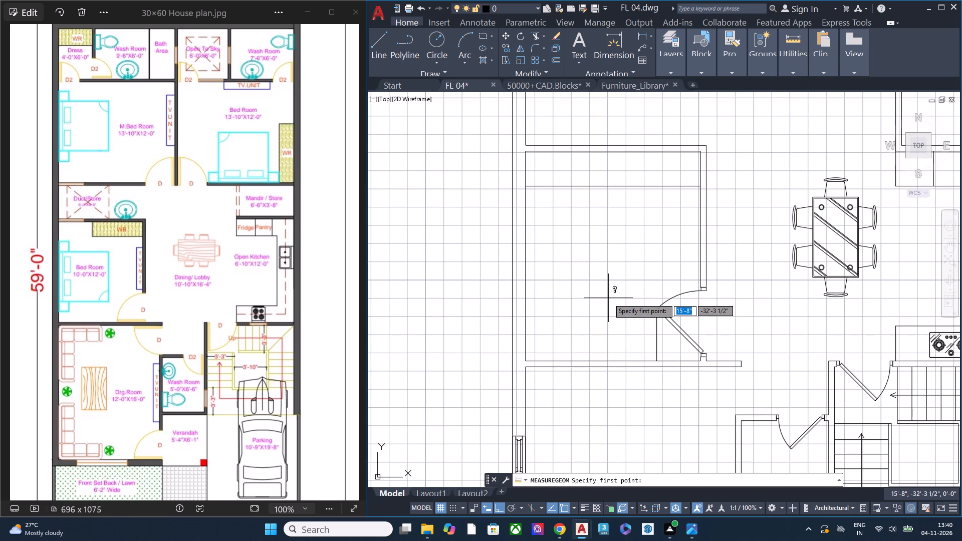
{"action": "left_click", "coordinate": [524, 359]}
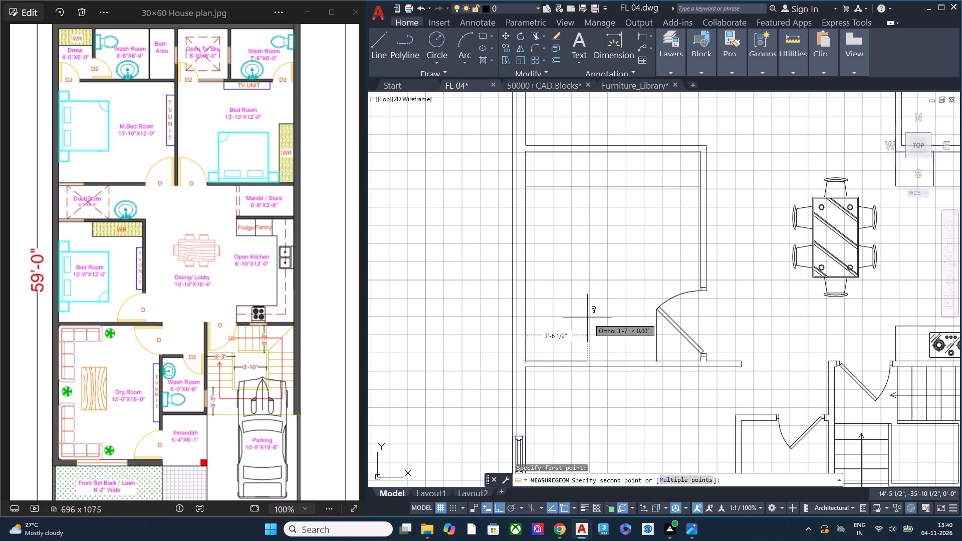
{"action": "key", "text": "Escape"}
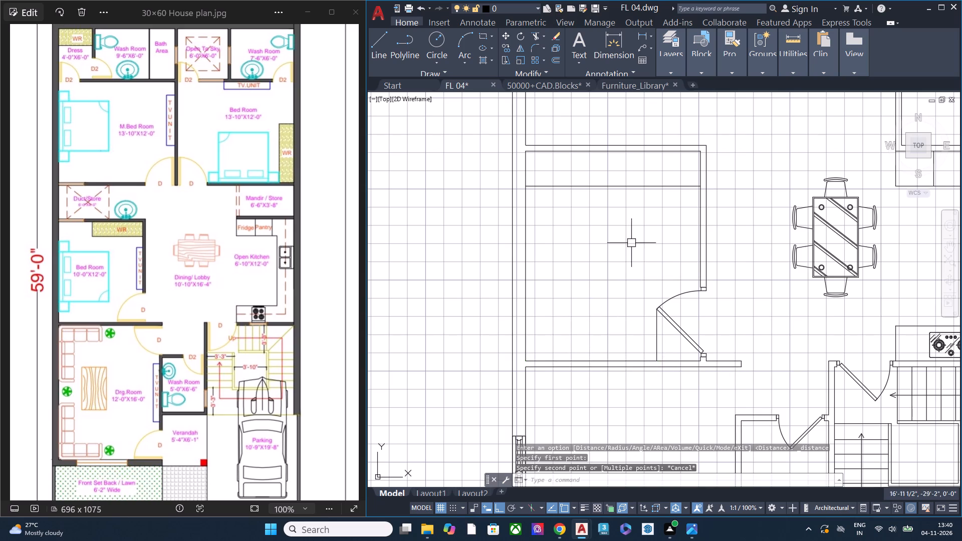
Copy the double bed with corner posts and no nightstands from 50000+CAD.Blocks and paste it outside FL 04's outer wall beside the smaller bedroom.
{"action": "left_click", "coordinate": [541, 81]}
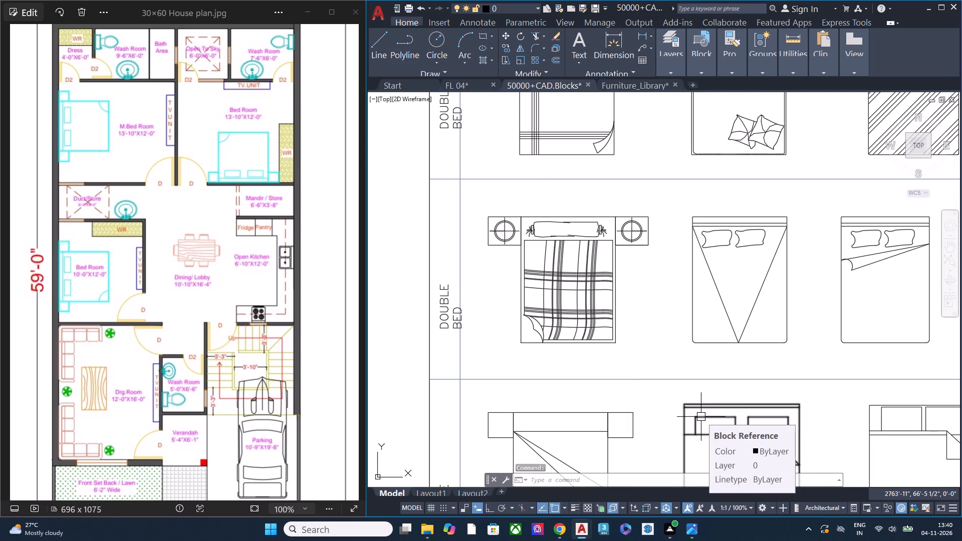
{"action": "scroll", "coordinate": [736, 244], "scroll_direction": "down", "scroll_amount": 1}
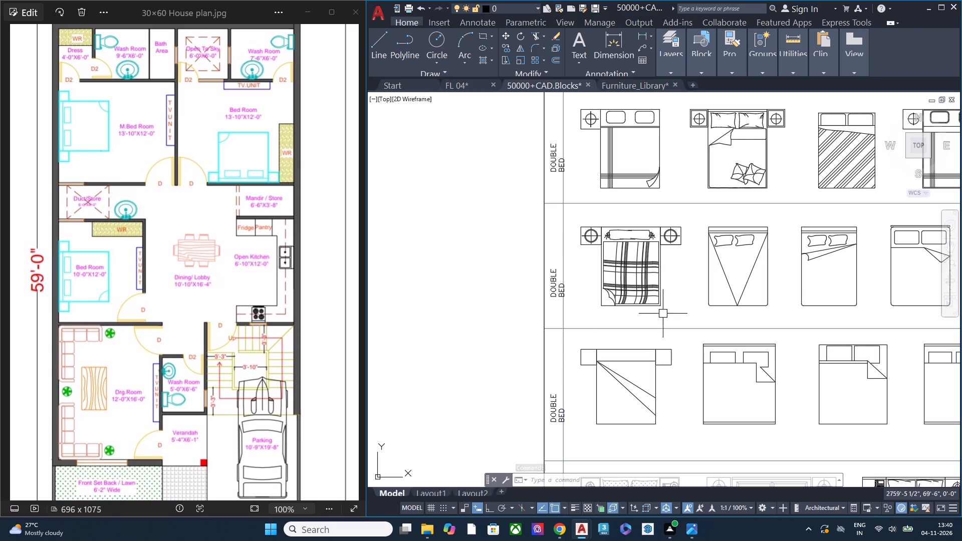
{"action": "scroll", "coordinate": [620, 274], "scroll_direction": "down", "scroll_amount": 2}
{"action": "middle_click_drag", "start_coordinate": [704, 297], "coordinate": [600, 336]}
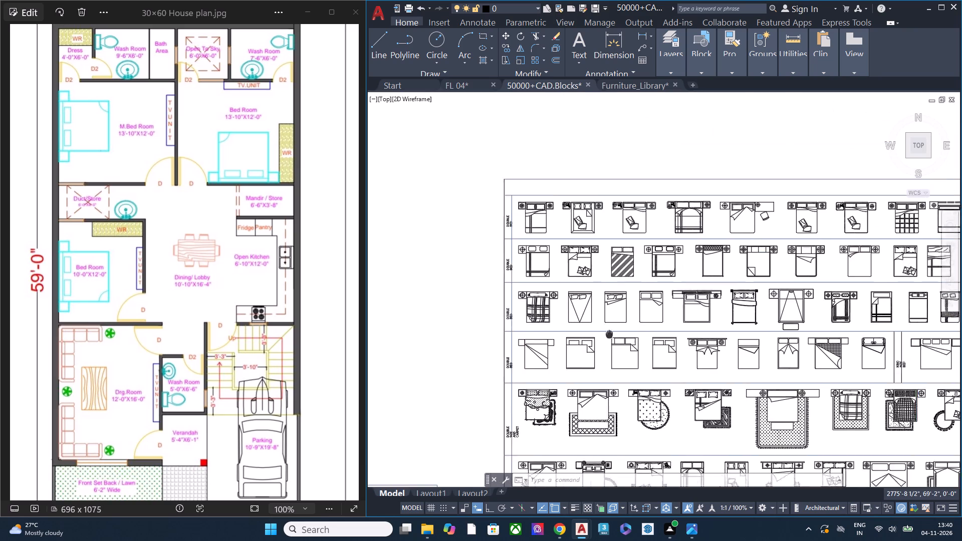
{"action": "middle_click_drag", "start_coordinate": [600, 336], "coordinate": [551, 351]}
{"action": "middle_click_drag", "start_coordinate": [712, 370], "coordinate": [606, 356]}
{"action": "scroll", "coordinate": [581, 342], "scroll_direction": "up", "scroll_amount": 3}
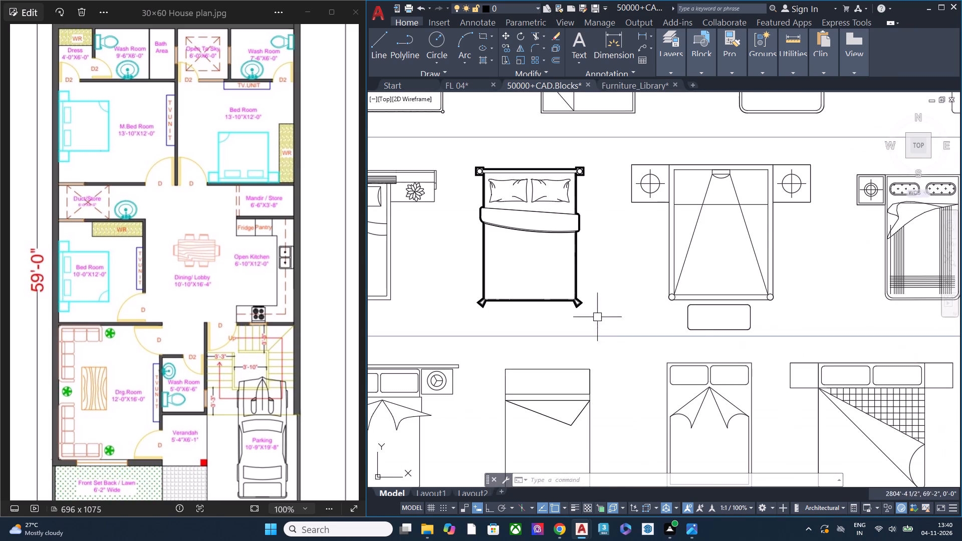
{"action": "left_click", "coordinate": [603, 310]}
{"action": "left_click", "coordinate": [540, 239]}
{"action": "key", "text": "ctrl+c"}
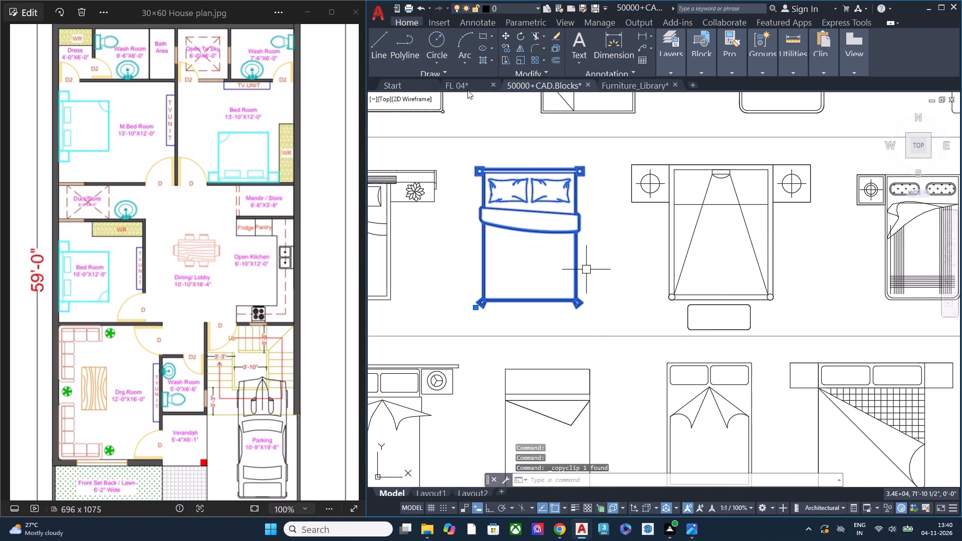
{"action": "left_click", "coordinate": [470, 84]}
{"action": "key", "text": "ctrl+v"}
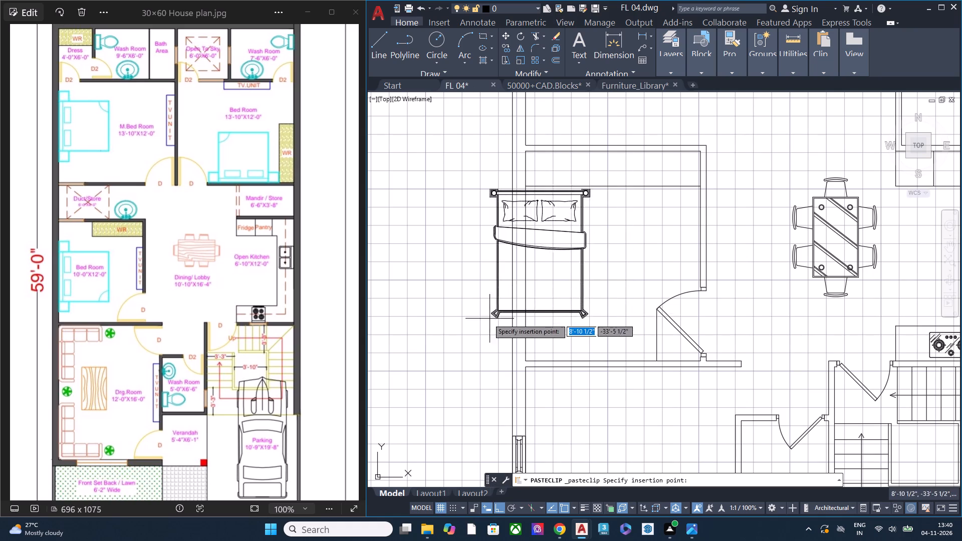
{"action": "scroll", "coordinate": [562, 305], "scroll_direction": "down", "scroll_amount": 1}
{"action": "left_click", "coordinate": [410, 338]}
Rotate the pasted bed 180° about its upper headboard corner so the pillows face the lower wall.
{"action": "left_click_drag", "start_coordinate": [505, 360], "coordinate": [499, 346]}
{"action": "left_click", "coordinate": [448, 187]}
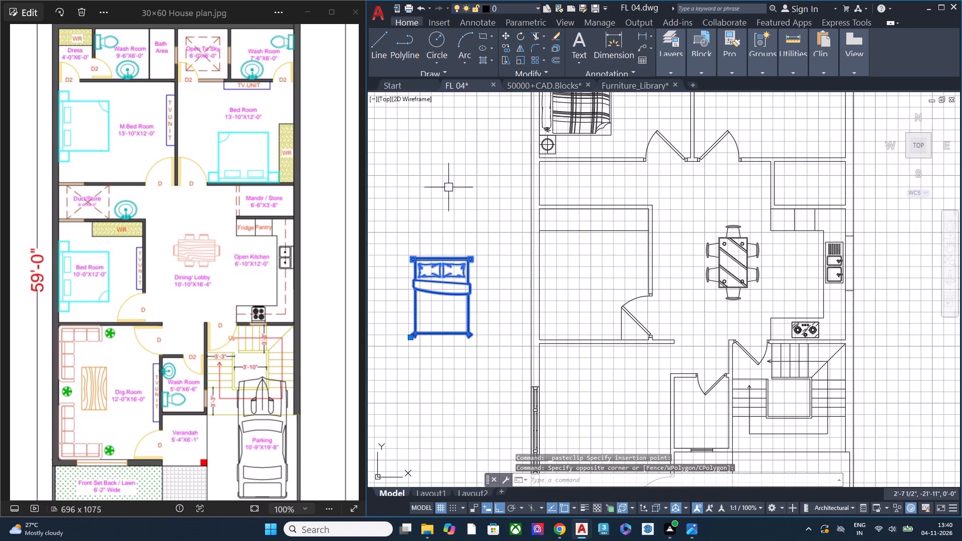
{"action": "scroll", "coordinate": [498, 255], "scroll_direction": "down", "scroll_amount": 1}
{"action": "middle_click_drag", "start_coordinate": [531, 279], "coordinate": [620, 214]}
{"action": "key", "text": "r"}
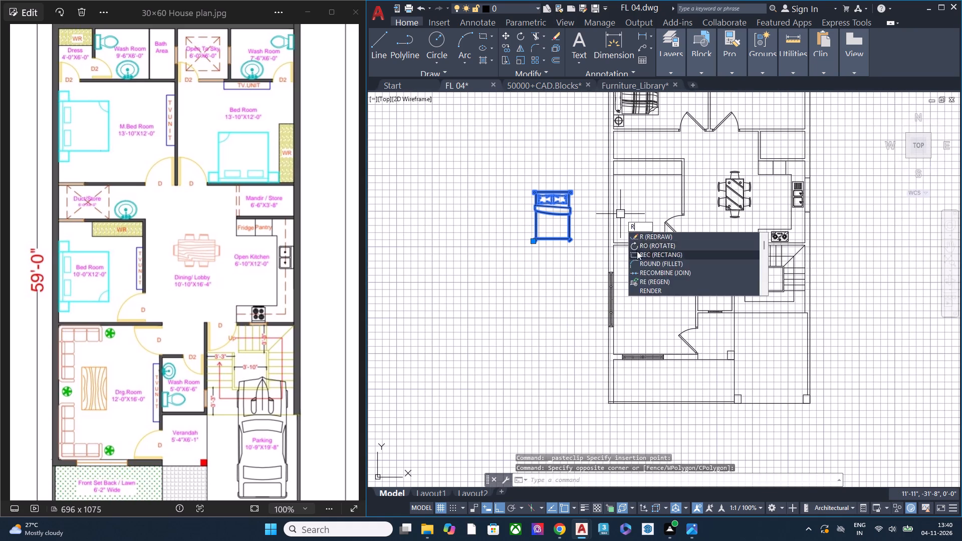
{"action": "left_click", "coordinate": [650, 245]}
{"action": "left_click", "coordinate": [573, 189]}
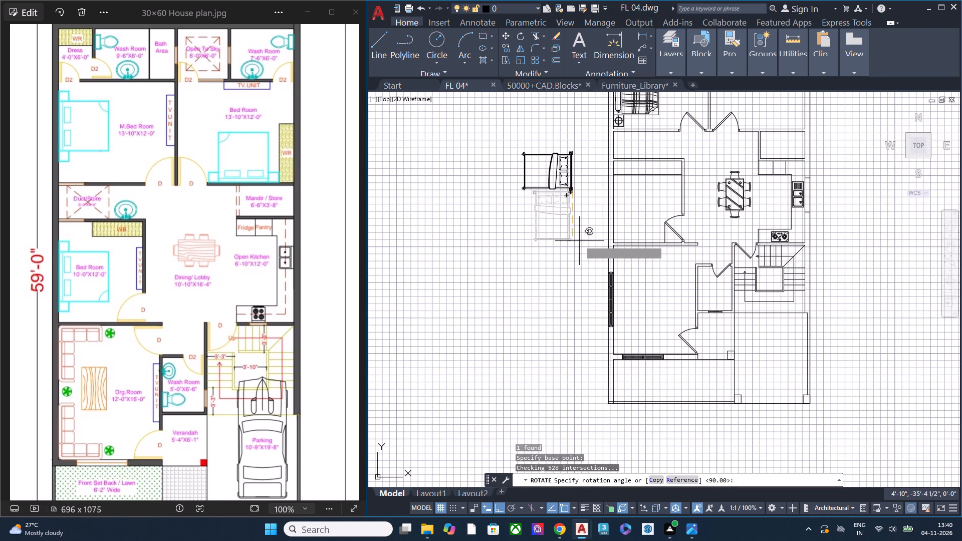
{"action": "left_click", "coordinate": [512, 204]}
Move the rotated bed horizontally from its headboard corner across the outer wall, into line with the smaller bedroom.
{"action": "left_click", "coordinate": [602, 202]}
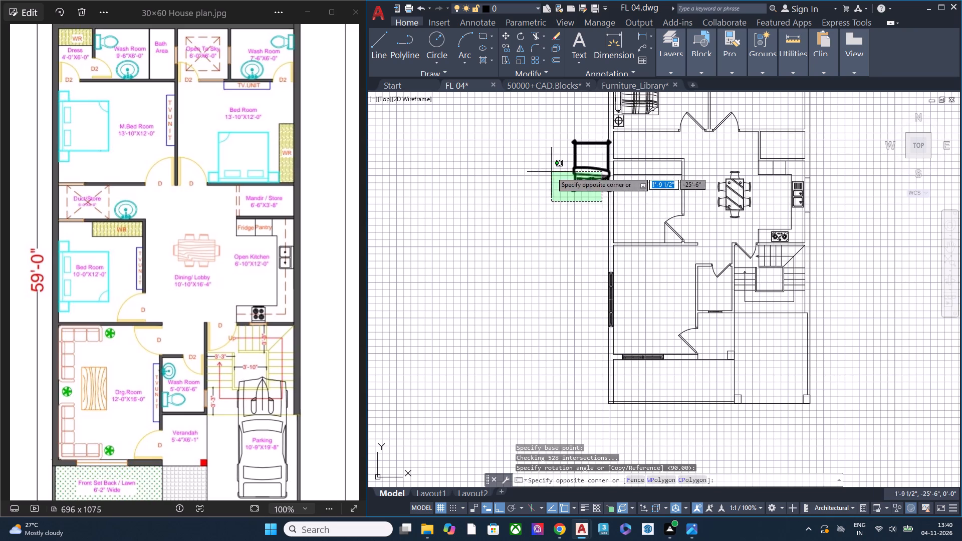
{"action": "left_click", "coordinate": [551, 171]}
{"action": "scroll", "coordinate": [623, 191], "scroll_direction": "up", "scroll_amount": 5}
{"action": "key", "text": "m"}
{"action": "key", "text": "space"}
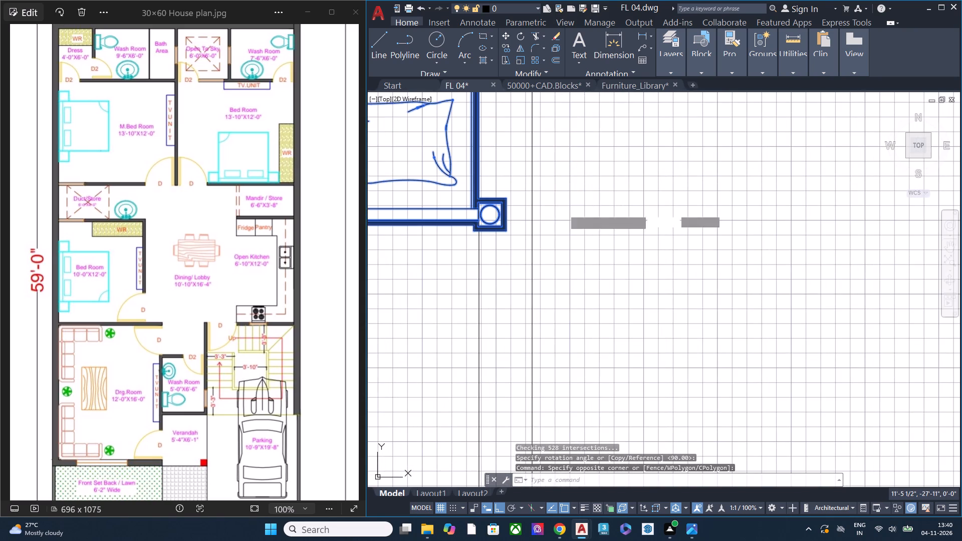
{"action": "scroll", "coordinate": [631, 215], "scroll_direction": "down", "scroll_amount": 2}
{"action": "scroll", "coordinate": [504, 223], "scroll_direction": "down", "scroll_amount": 1}
{"action": "scroll", "coordinate": [504, 223], "scroll_direction": "up", "scroll_amount": 1}
{"action": "scroll", "coordinate": [504, 223], "scroll_direction": "down", "scroll_amount": 1}
{"action": "scroll", "coordinate": [468, 224], "scroll_direction": "up", "scroll_amount": 2}
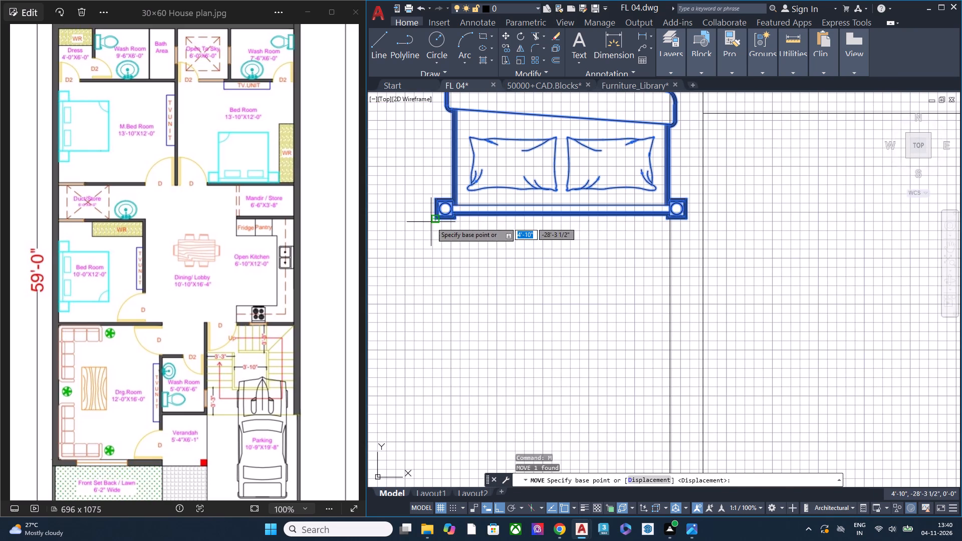
{"action": "left_click", "coordinate": [431, 222]}
{"action": "scroll", "coordinate": [593, 301], "scroll_direction": "down", "scroll_amount": 2}
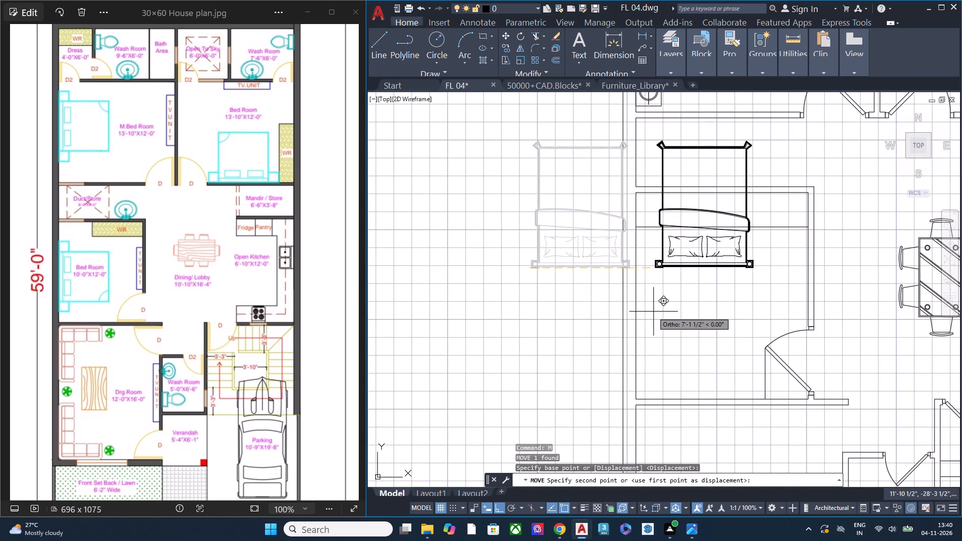
{"action": "left_click", "coordinate": [658, 312]}
Move the bed down by its headboard corner to where the door guide line meets the smaller bedroom's lower wall.
{"action": "left_click", "coordinate": [683, 280]}
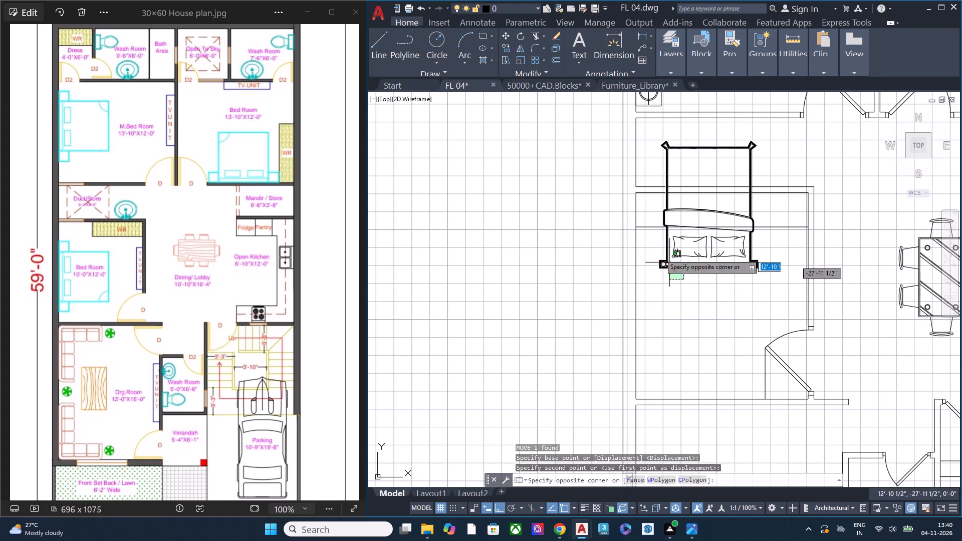
{"action": "left_click", "coordinate": [655, 250]}
{"action": "key", "text": "m"}
{"action": "key", "text": "space"}
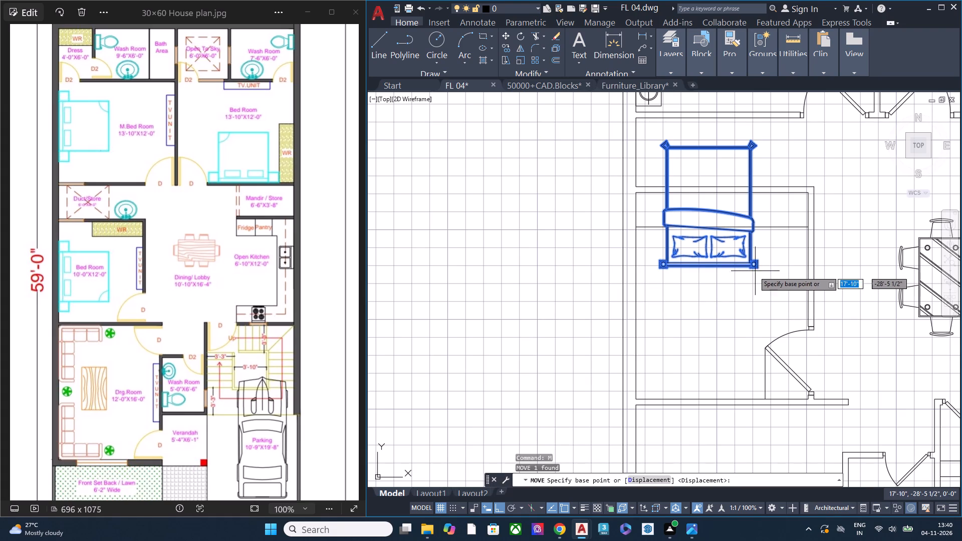
{"action": "left_click", "coordinate": [760, 270]}
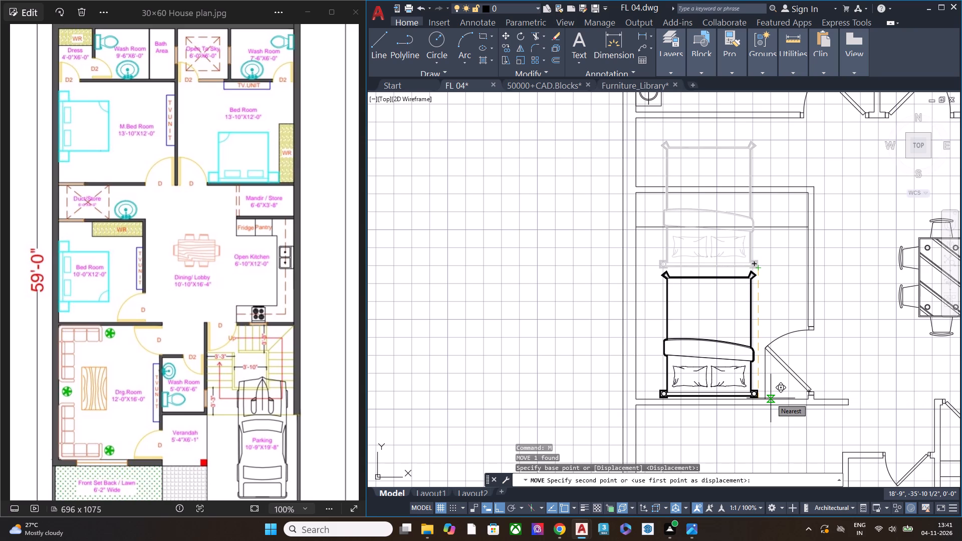
{"action": "scroll", "coordinate": [770, 400], "scroll_direction": "up", "scroll_amount": 2}
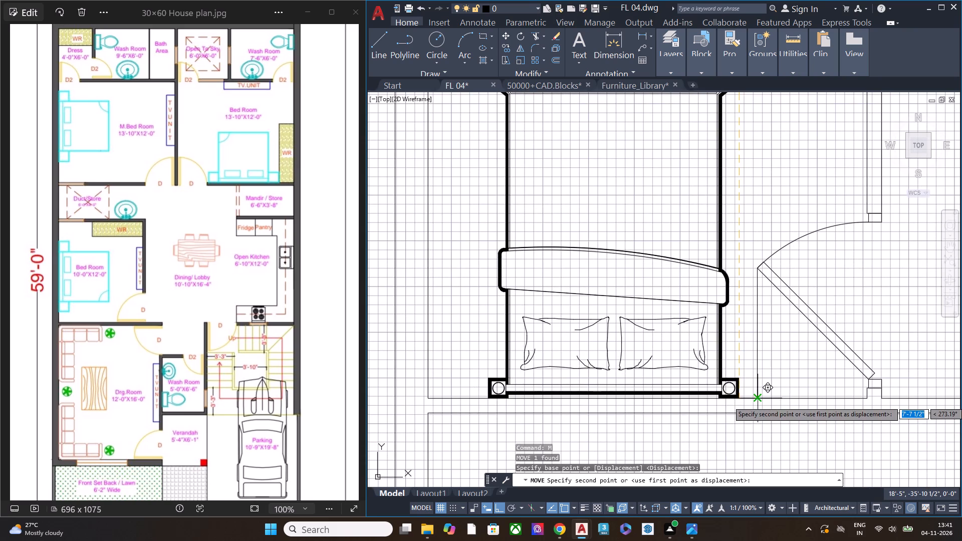
{"action": "left_click", "coordinate": [758, 401]}
{"action": "key", "text": "Escape"}
Move the bed about 1'-3" horizontally away from the door guide line toward the outer wall.
{"action": "left_click", "coordinate": [701, 264]}
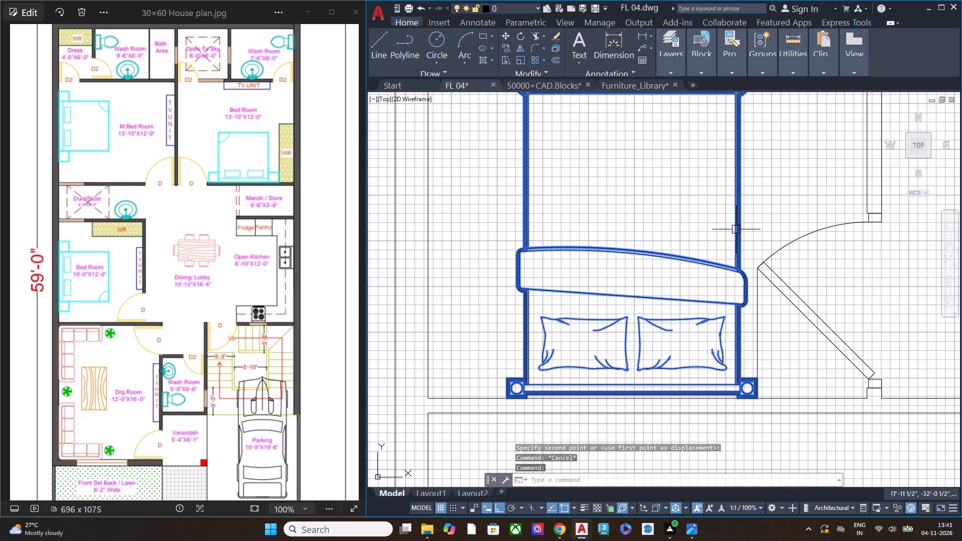
{"action": "type", "text": "m"}
{"action": "key", "text": "space"}
{"action": "left_click", "coordinate": [811, 189]}
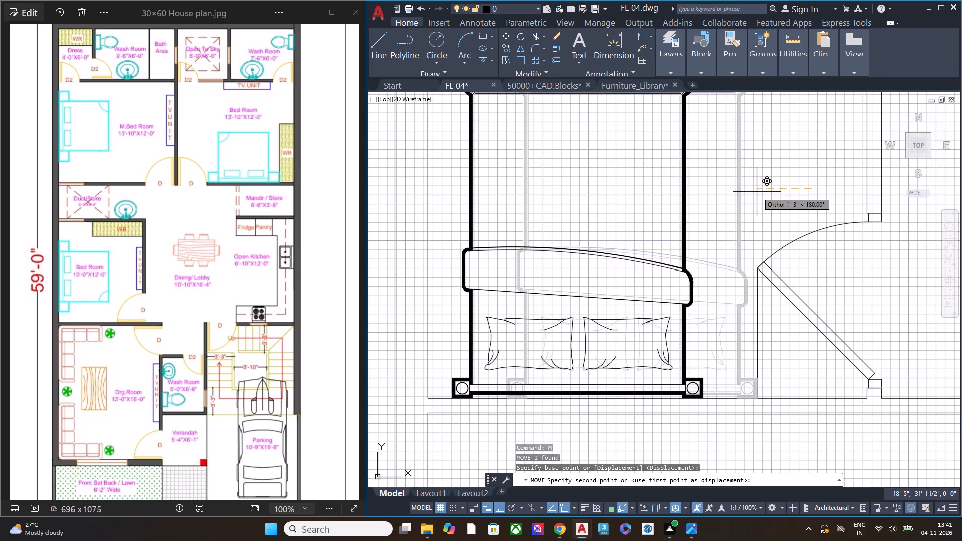
{"action": "left_click", "coordinate": [758, 192]}
{"action": "key", "text": "Escape"}
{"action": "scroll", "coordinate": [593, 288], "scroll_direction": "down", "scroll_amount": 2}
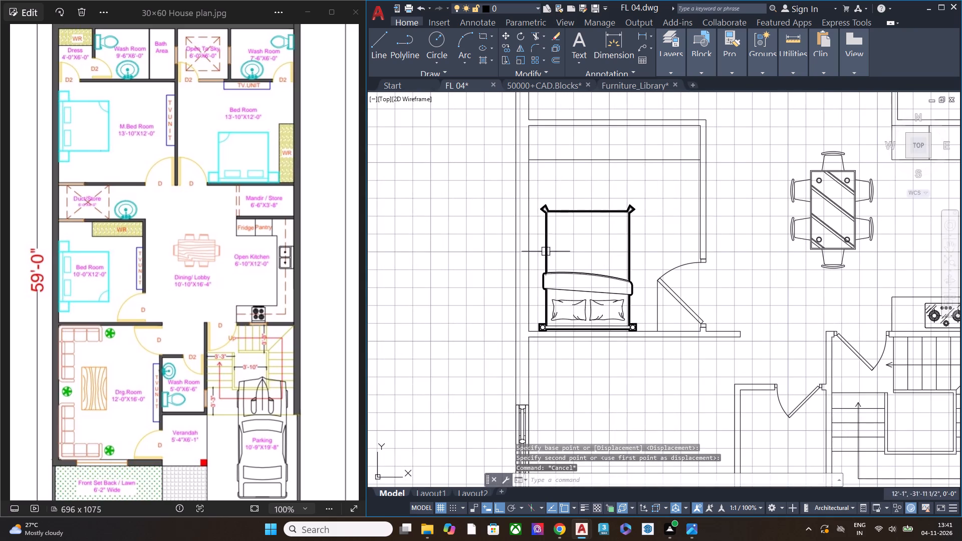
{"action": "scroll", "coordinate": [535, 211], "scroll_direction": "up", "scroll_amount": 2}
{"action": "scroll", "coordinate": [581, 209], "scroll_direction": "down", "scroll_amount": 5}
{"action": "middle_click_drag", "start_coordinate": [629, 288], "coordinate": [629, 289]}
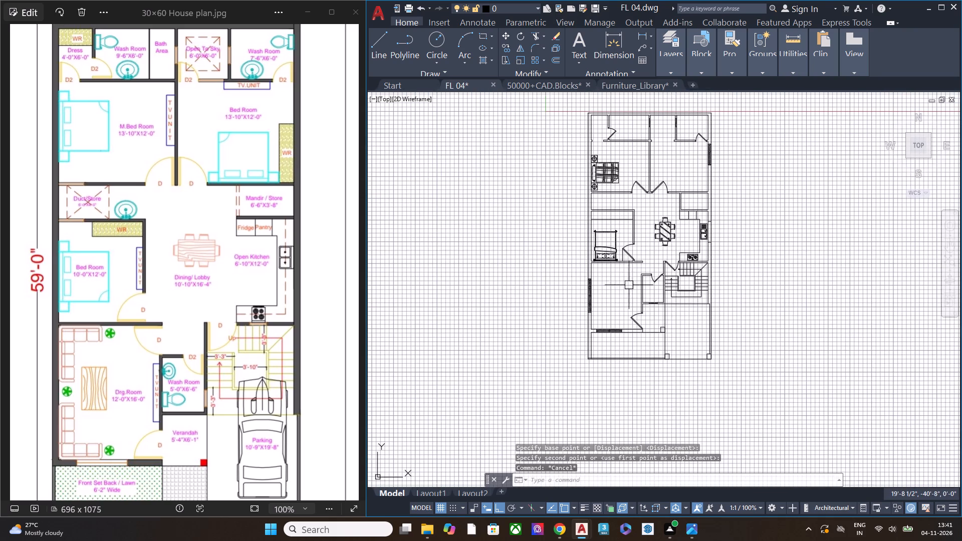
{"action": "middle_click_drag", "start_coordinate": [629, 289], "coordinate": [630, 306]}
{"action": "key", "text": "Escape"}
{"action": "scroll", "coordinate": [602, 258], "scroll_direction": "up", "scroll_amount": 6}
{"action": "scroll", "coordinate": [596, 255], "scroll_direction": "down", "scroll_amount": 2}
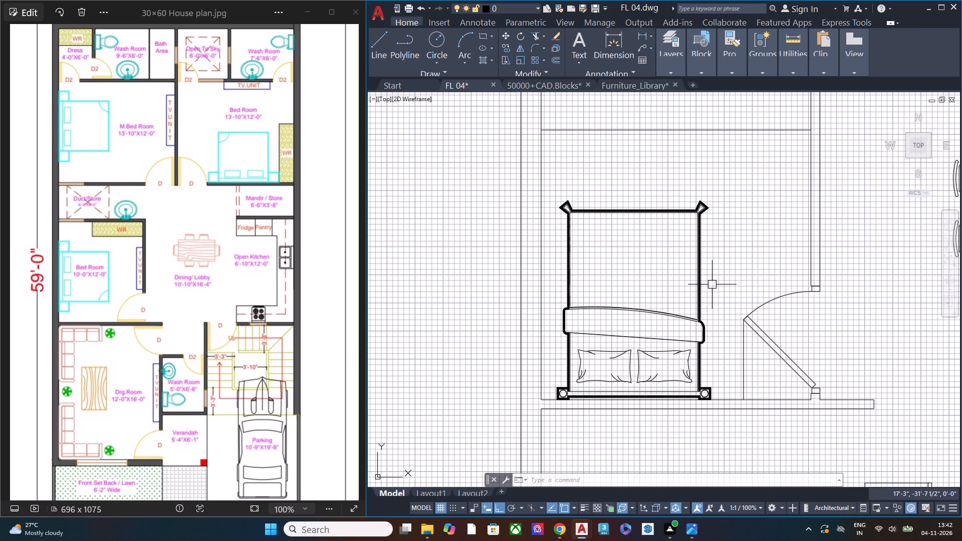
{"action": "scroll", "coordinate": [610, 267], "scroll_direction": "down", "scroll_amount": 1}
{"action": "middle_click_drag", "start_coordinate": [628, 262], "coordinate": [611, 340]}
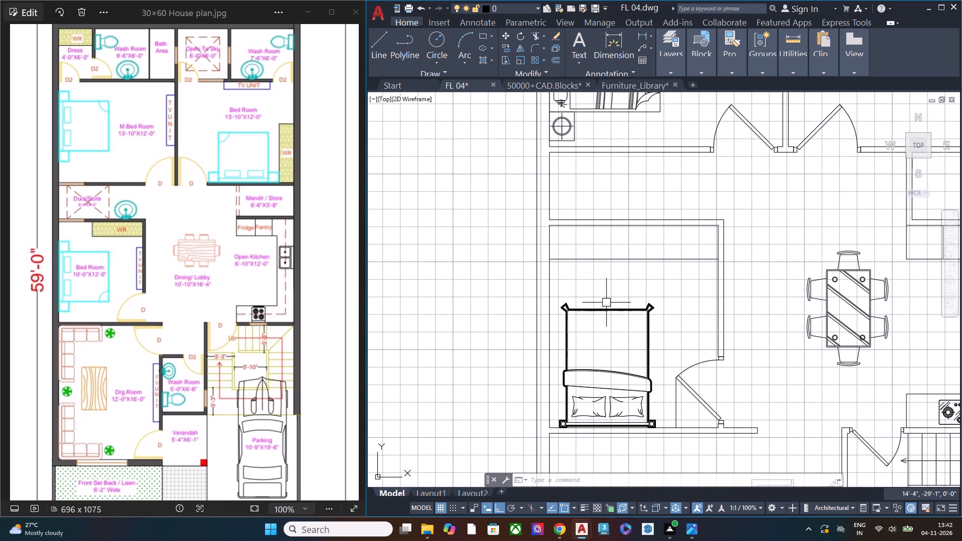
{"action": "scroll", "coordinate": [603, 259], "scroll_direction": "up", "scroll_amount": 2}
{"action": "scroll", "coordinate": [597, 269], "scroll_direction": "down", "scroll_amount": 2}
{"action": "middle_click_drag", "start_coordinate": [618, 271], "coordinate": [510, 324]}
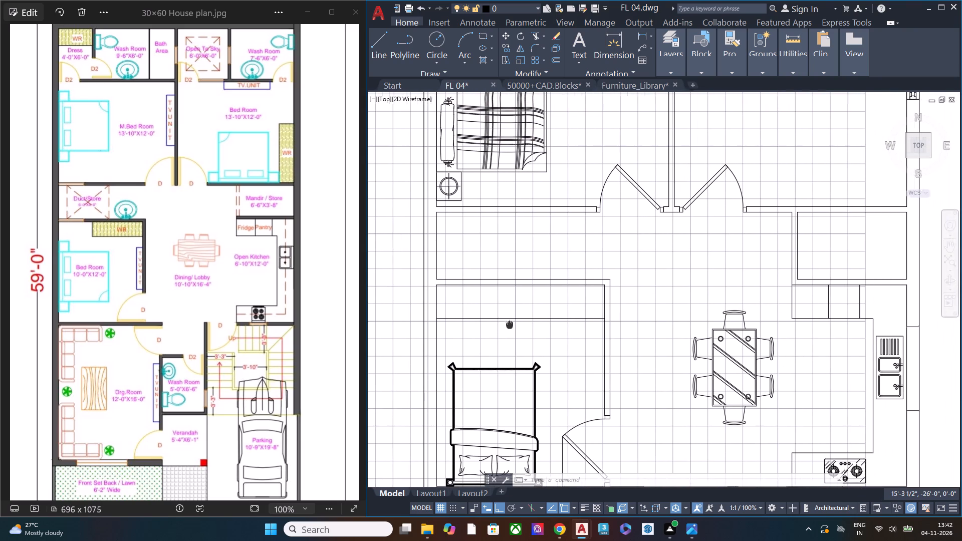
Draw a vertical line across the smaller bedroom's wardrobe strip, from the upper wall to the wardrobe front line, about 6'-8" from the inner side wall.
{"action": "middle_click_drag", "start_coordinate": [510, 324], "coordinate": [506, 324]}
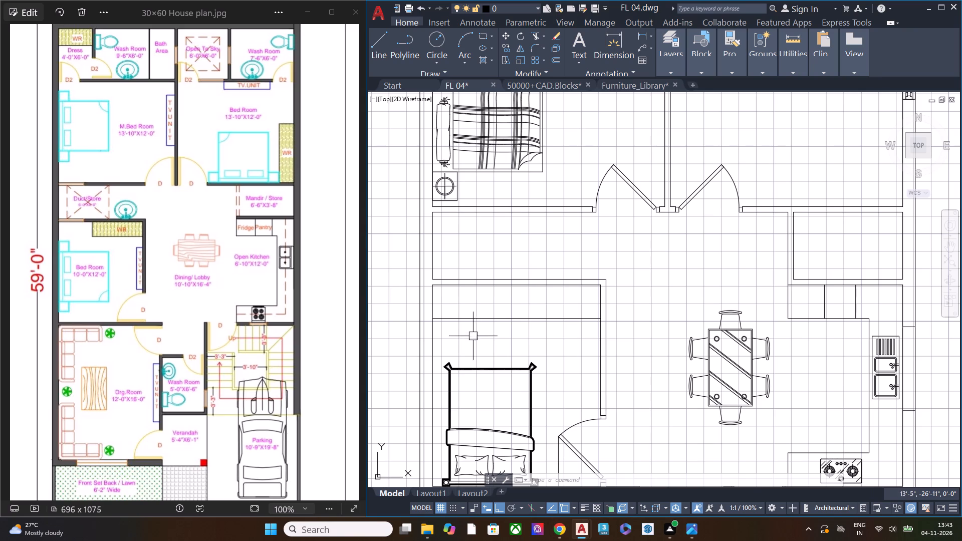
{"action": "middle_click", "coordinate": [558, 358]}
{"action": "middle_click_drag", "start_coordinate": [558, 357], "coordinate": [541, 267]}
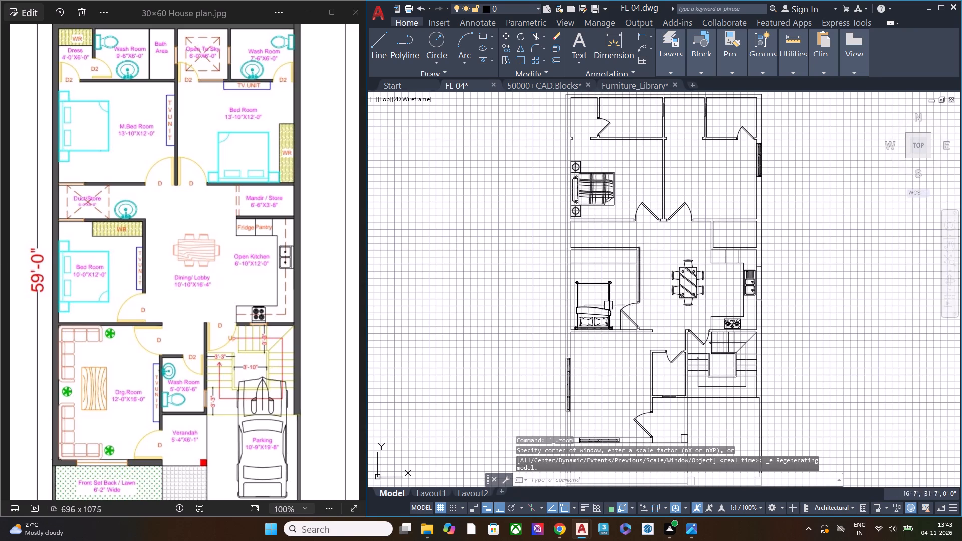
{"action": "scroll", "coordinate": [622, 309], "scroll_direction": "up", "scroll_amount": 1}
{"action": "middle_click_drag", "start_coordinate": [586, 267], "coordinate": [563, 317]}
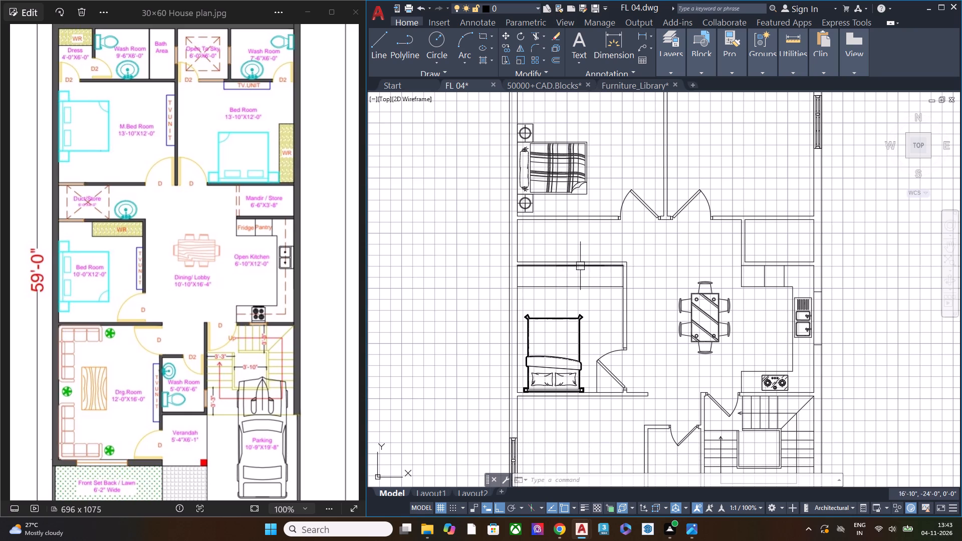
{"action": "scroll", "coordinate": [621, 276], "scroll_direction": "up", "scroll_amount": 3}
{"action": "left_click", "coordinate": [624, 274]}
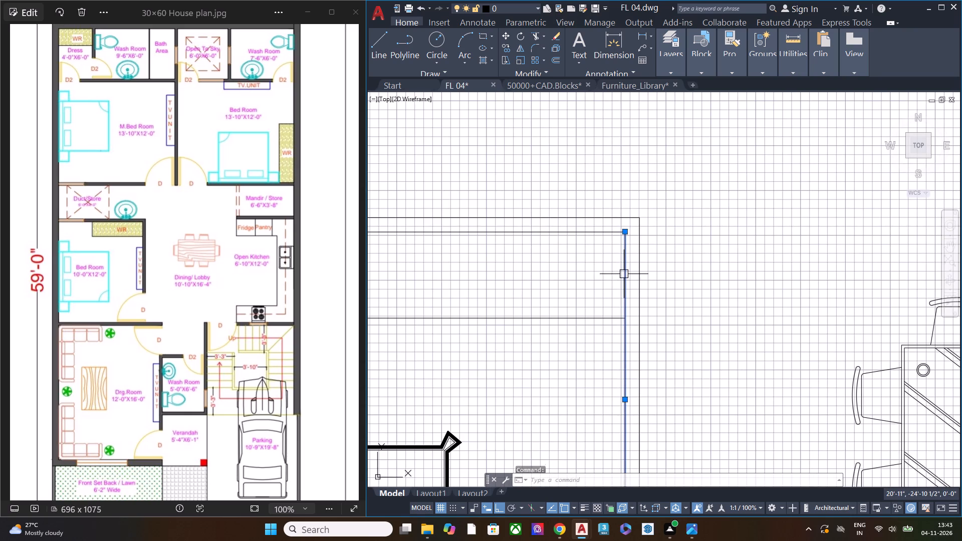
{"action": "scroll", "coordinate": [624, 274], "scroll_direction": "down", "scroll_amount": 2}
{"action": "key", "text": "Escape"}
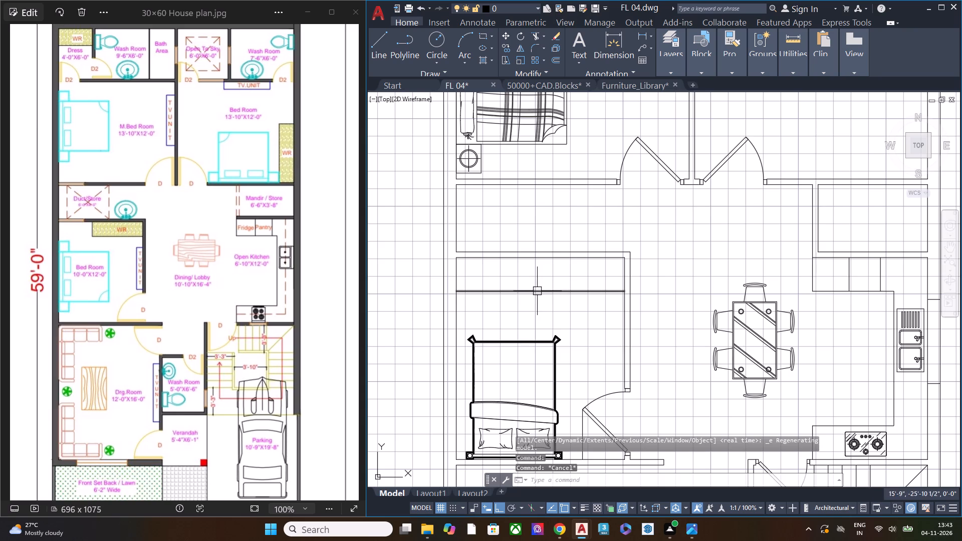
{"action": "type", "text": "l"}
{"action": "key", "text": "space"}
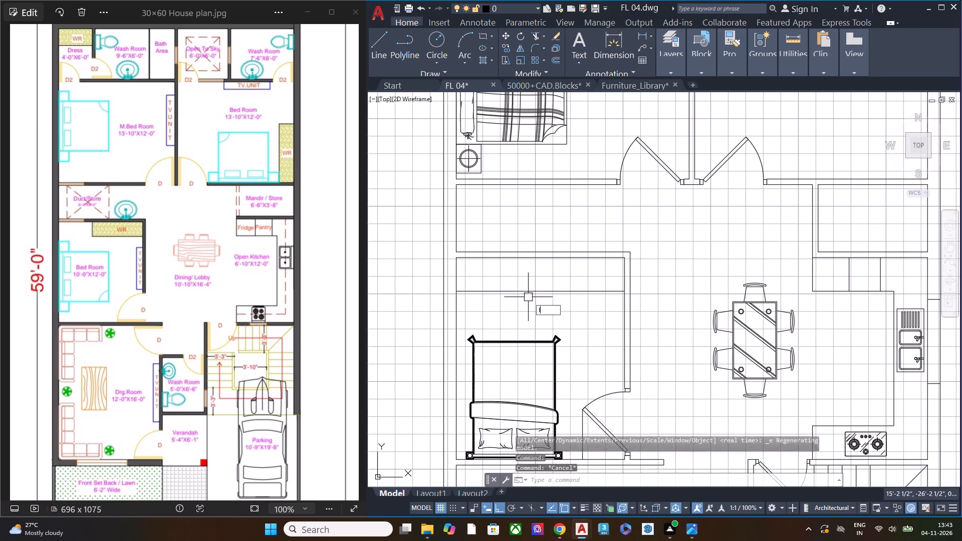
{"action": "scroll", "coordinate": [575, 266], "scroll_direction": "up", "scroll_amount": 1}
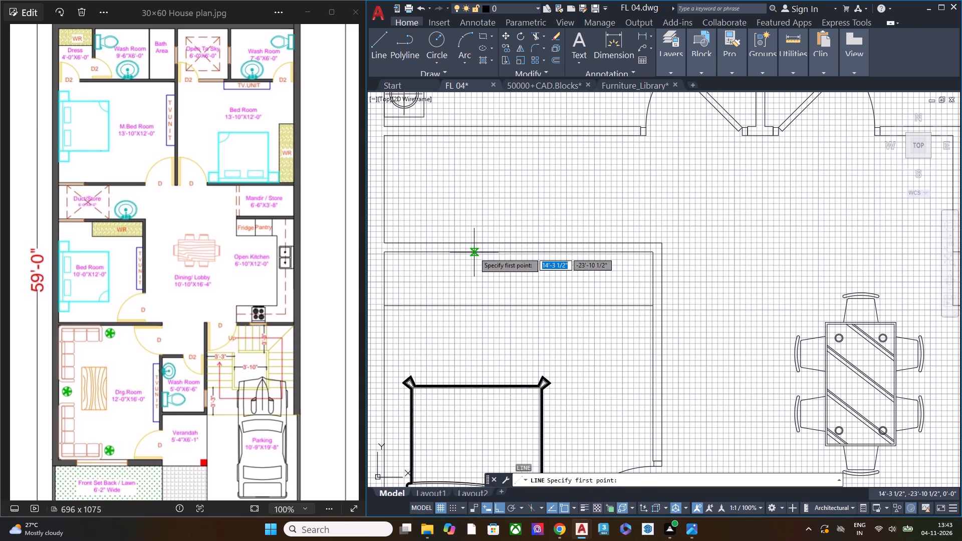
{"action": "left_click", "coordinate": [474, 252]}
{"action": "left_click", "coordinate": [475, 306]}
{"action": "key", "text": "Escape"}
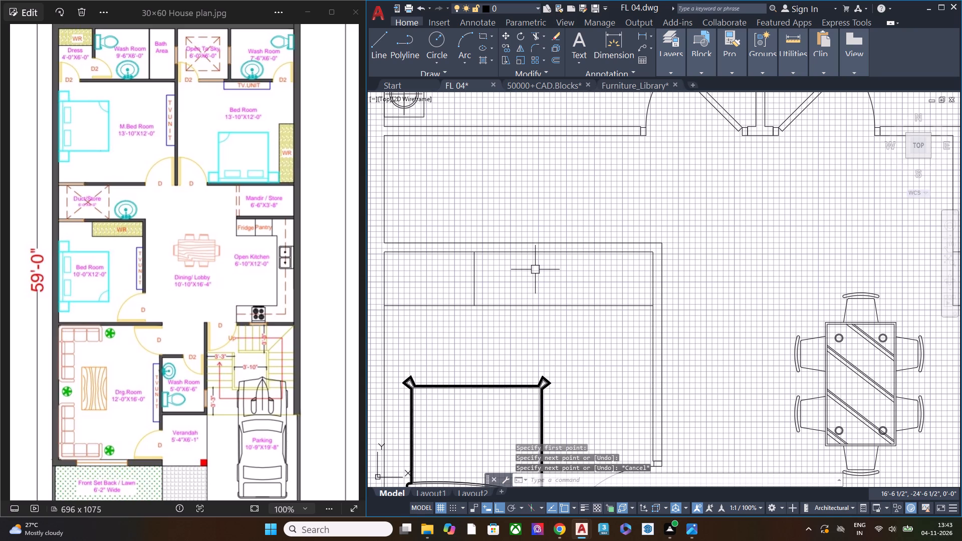
Measure the distance from the top of the wardrobe divider line to the bedroom's inner side wall.
{"action": "left_click", "coordinate": [788, 69]}
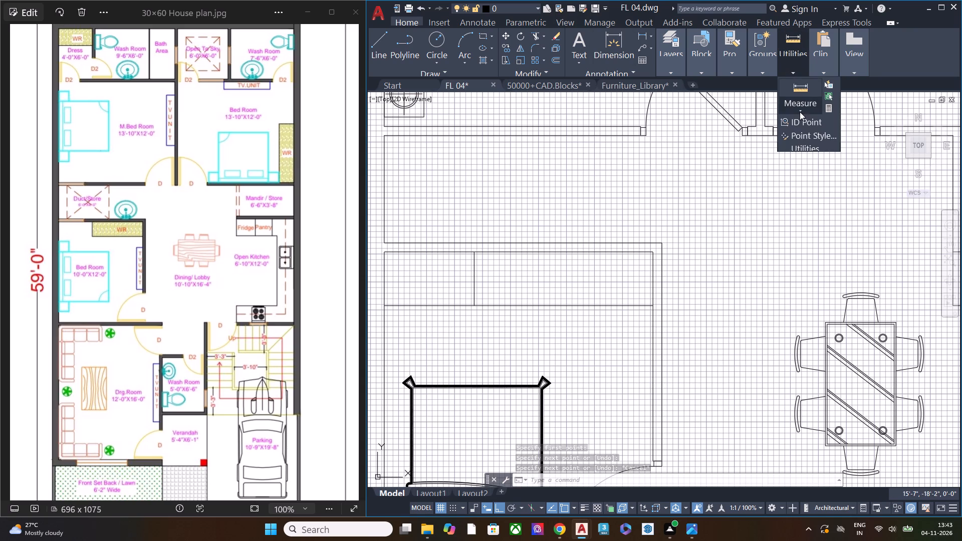
{"action": "left_click", "coordinate": [800, 112]}
{"action": "left_click", "coordinate": [806, 142]}
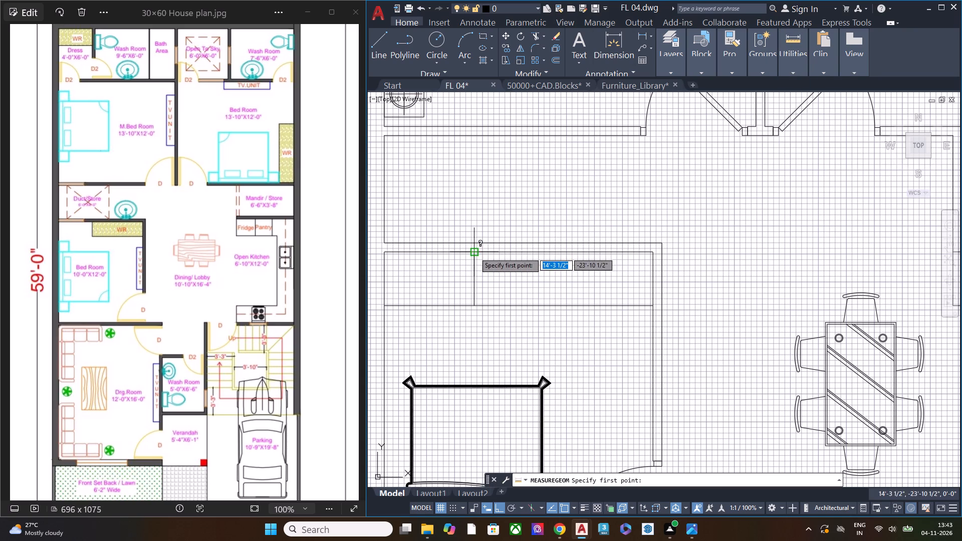
{"action": "left_click", "coordinate": [474, 252]}
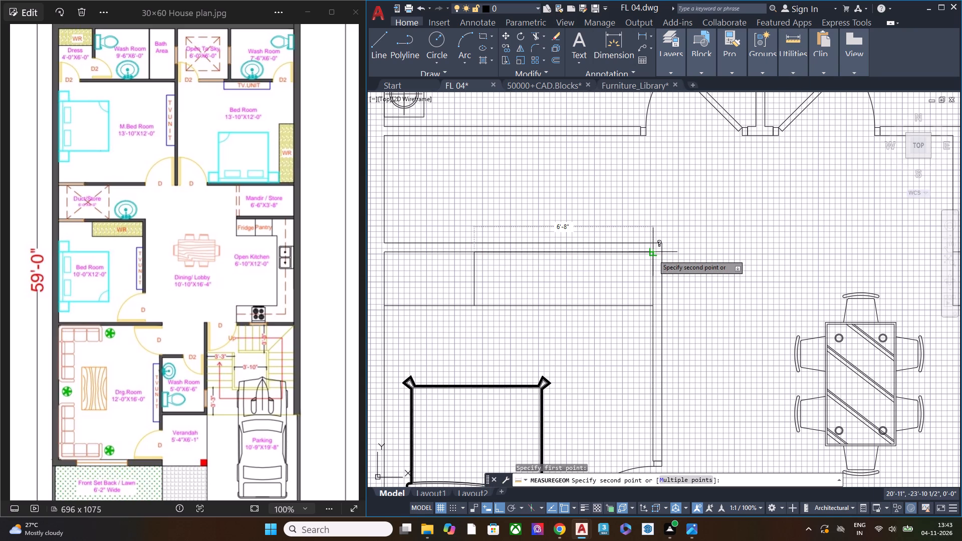
{"action": "key", "text": "Escape"}
Delete the wardrobe divider line and the horizontal wardrobe front line in the smaller bedroom.
{"action": "middle_click_drag", "start_coordinate": [547, 292], "coordinate": [607, 168]}
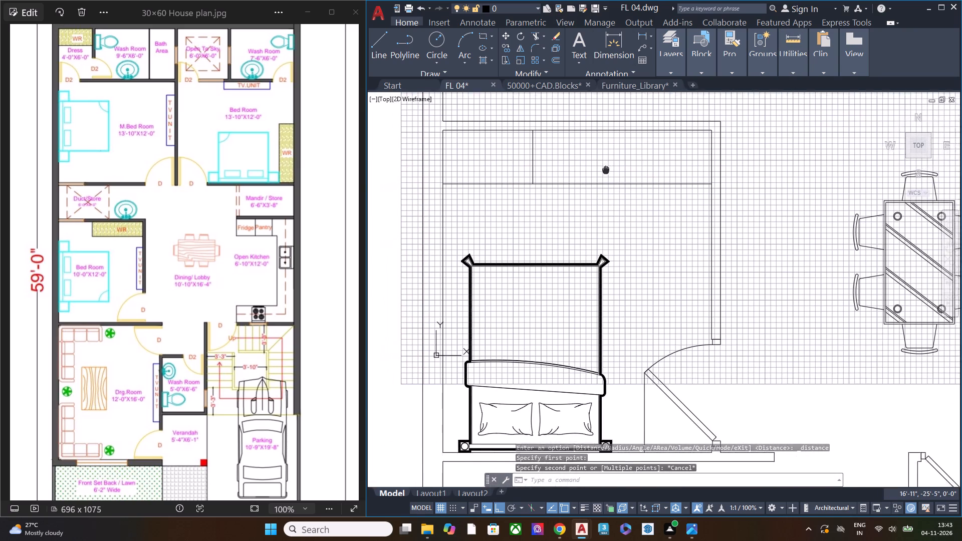
{"action": "middle_click_drag", "start_coordinate": [607, 168], "coordinate": [608, 166]}
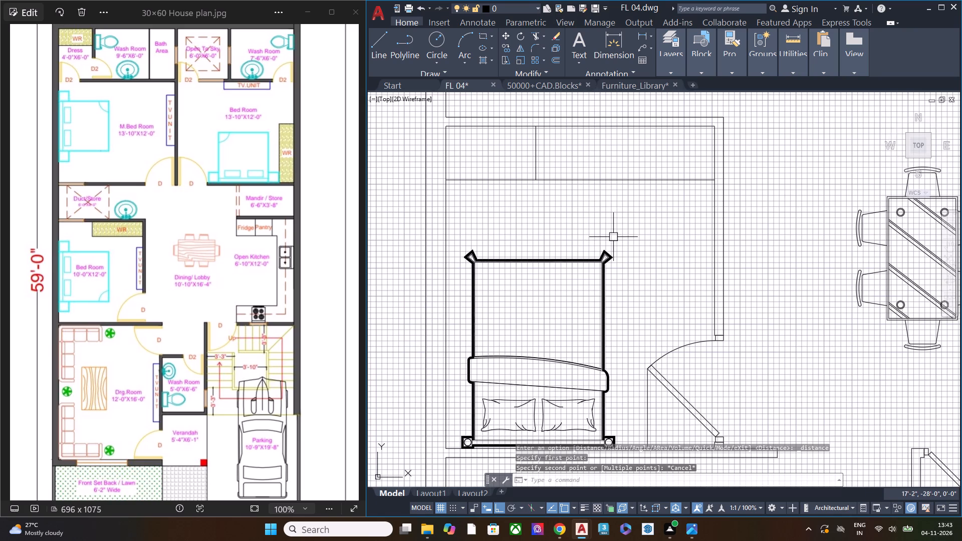
{"action": "left_click", "coordinate": [582, 199]}
{"action": "left_click", "coordinate": [517, 157]}
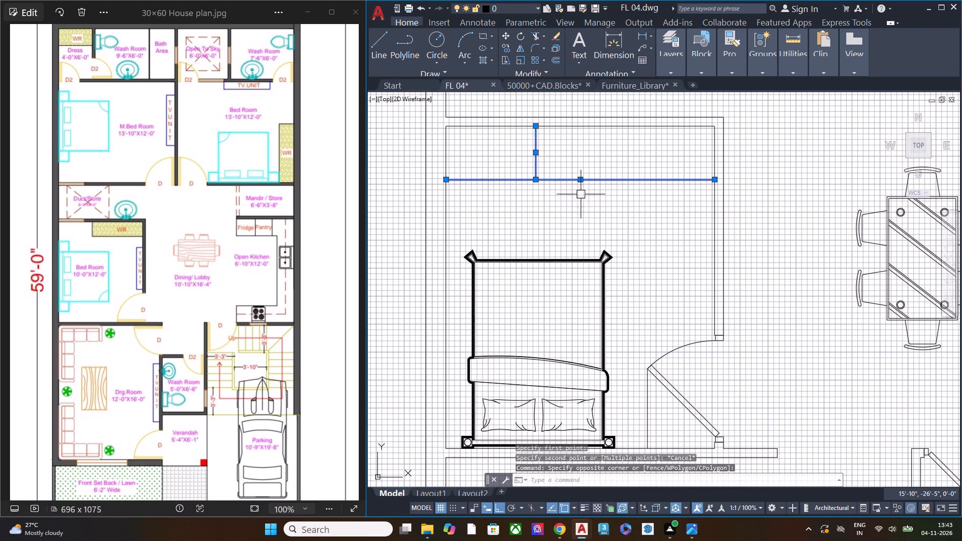
{"action": "key", "text": "Delete"}
Rotate the smaller bedroom's bed 180° about a point beside it so the pillows face the upper wall.
{"action": "left_click", "coordinate": [623, 264]}
{"action": "left_click", "coordinate": [560, 223]}
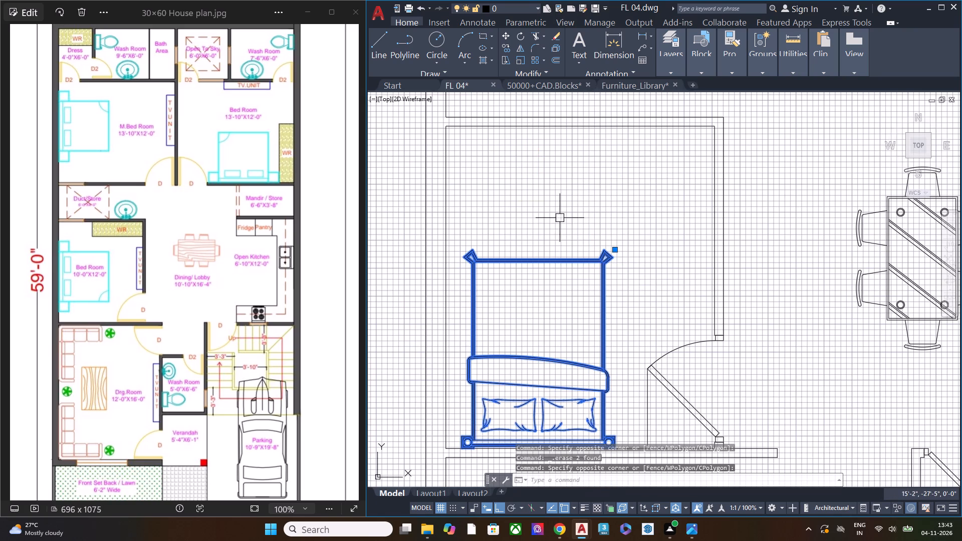
{"action": "scroll", "coordinate": [564, 219], "scroll_direction": "down", "scroll_amount": 1}
{"action": "key", "text": "r"}
{"action": "left_click", "coordinate": [621, 252]}
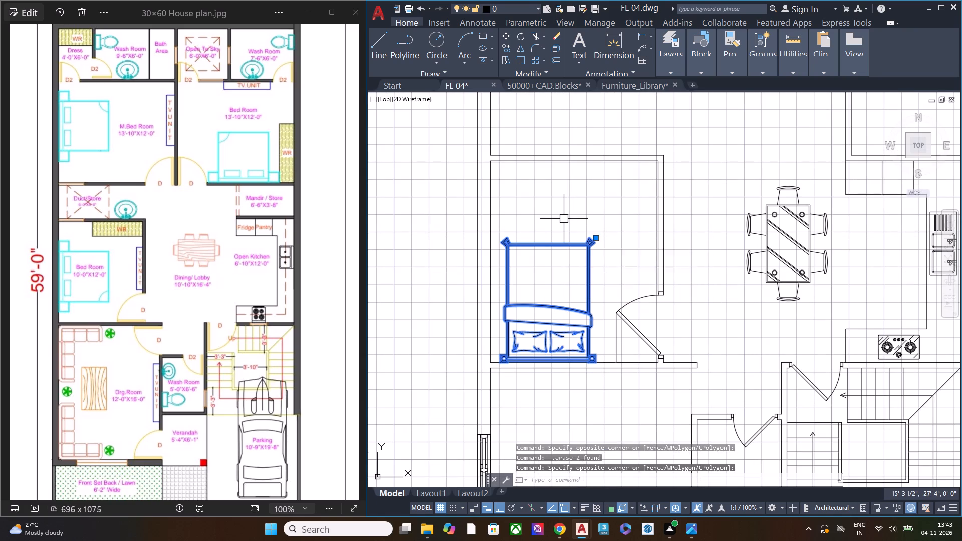
{"action": "left_click_drag", "start_coordinate": [624, 228], "coordinate": [628, 233]}
{"action": "left_click", "coordinate": [554, 270]}
Move the rotated bed by its outer headboard corner back into the smaller bedroom, with the headboard against the upper wall.
{"action": "left_click_drag", "start_coordinate": [705, 257], "coordinate": [705, 255]}
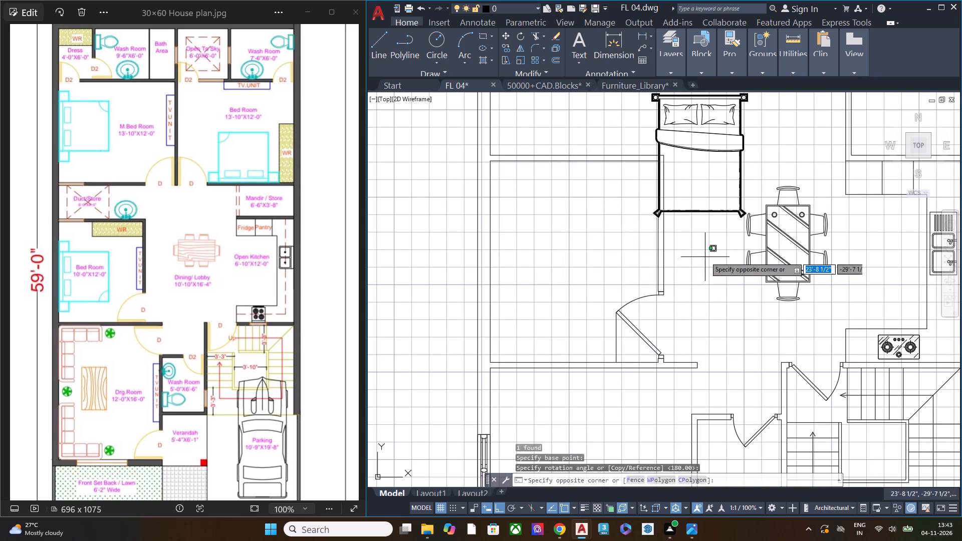
{"action": "left_click_drag", "start_coordinate": [705, 255], "coordinate": [705, 250]}
{"action": "left_click", "coordinate": [701, 217]}
{"action": "left_click", "coordinate": [707, 224]}
{"action": "left_click", "coordinate": [683, 192]}
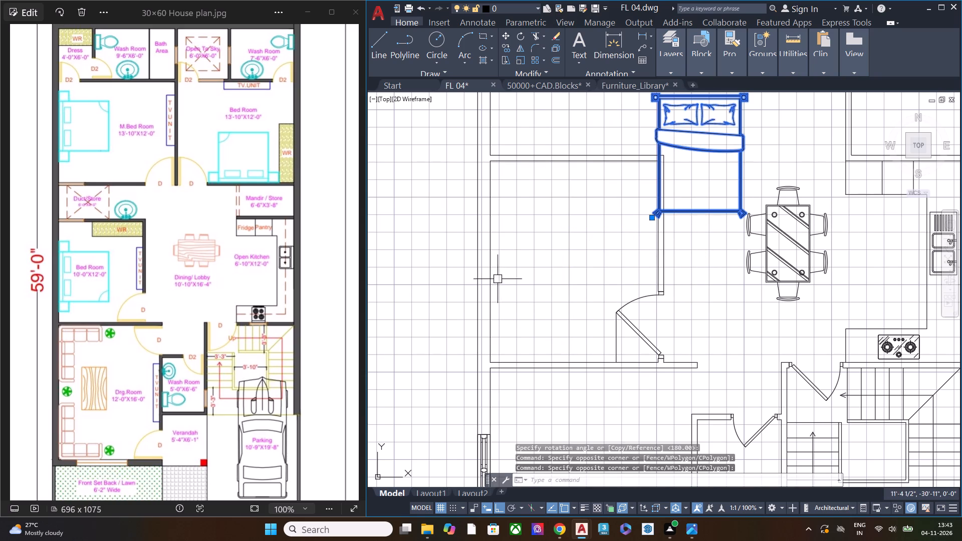
{"action": "scroll", "coordinate": [498, 279], "scroll_direction": "down", "scroll_amount": 1}
{"action": "middle_click_drag", "start_coordinate": [591, 258], "coordinate": [607, 338]}
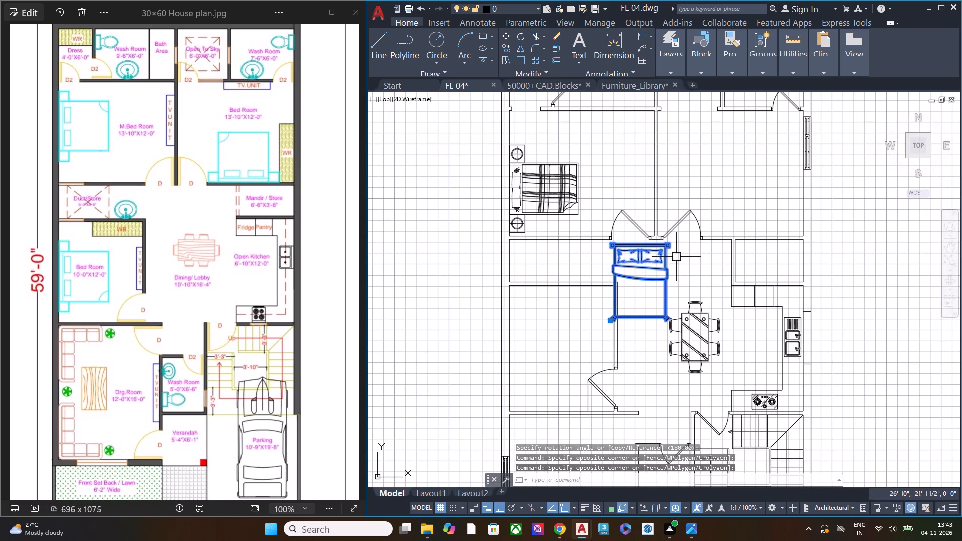
{"action": "scroll", "coordinate": [676, 257], "scroll_direction": "up", "scroll_amount": 1}
{"action": "key", "text": "m"}
{"action": "left_click", "coordinate": [706, 279]}
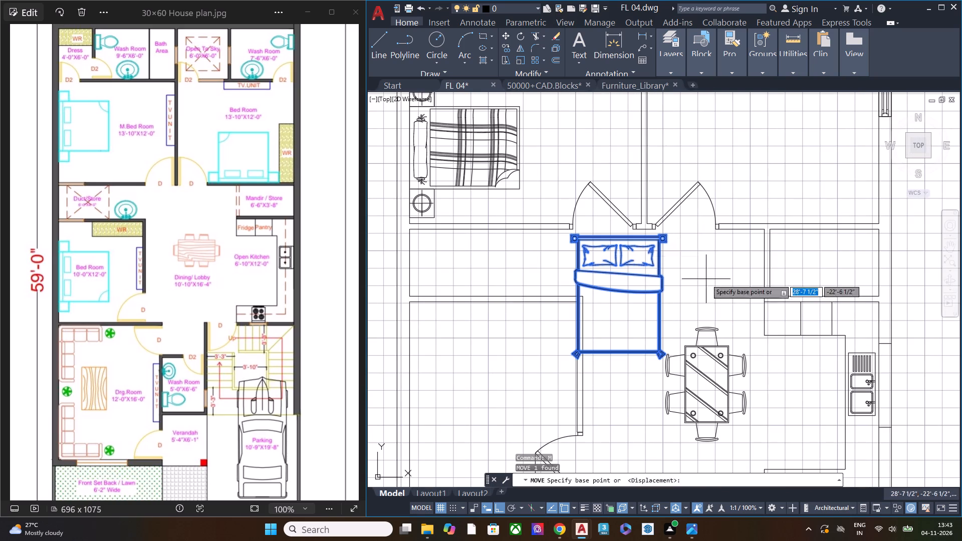
{"action": "scroll", "coordinate": [667, 225], "scroll_direction": "up", "scroll_amount": 4}
{"action": "left_click", "coordinate": [667, 283]}
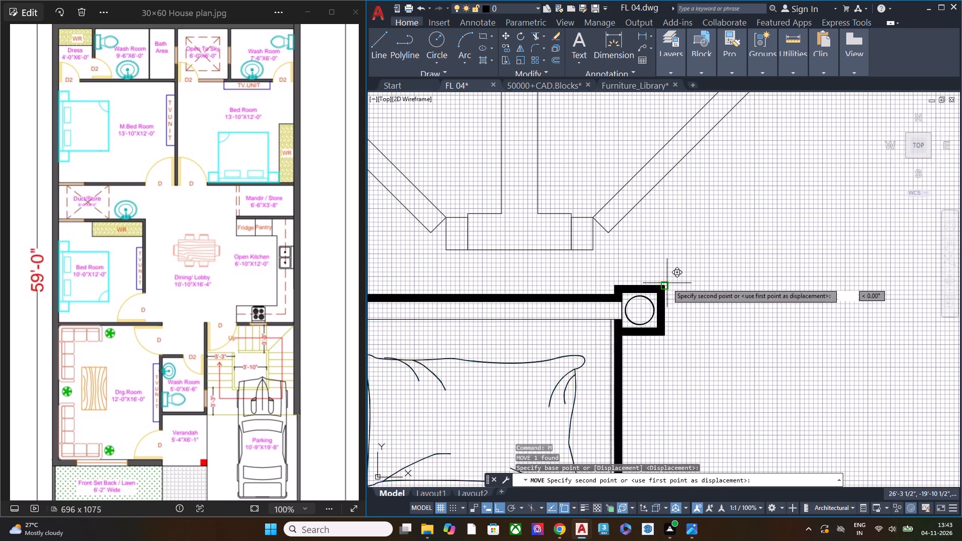
{"action": "scroll", "coordinate": [700, 281], "scroll_direction": "down", "scroll_amount": 5}
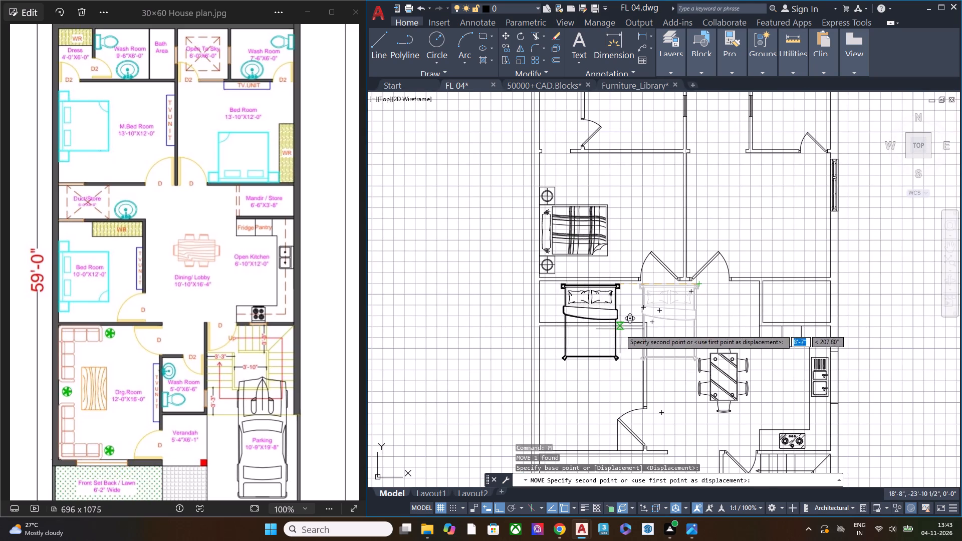
{"action": "left_click", "coordinate": [620, 329]}
Move the bed horizontally a short distance along the upper wall toward the smaller bedroom's outer wall.
{"action": "middle_click_drag", "start_coordinate": [624, 366], "coordinate": [632, 247]}
{"action": "scroll", "coordinate": [627, 286], "scroll_direction": "up", "scroll_amount": 2}
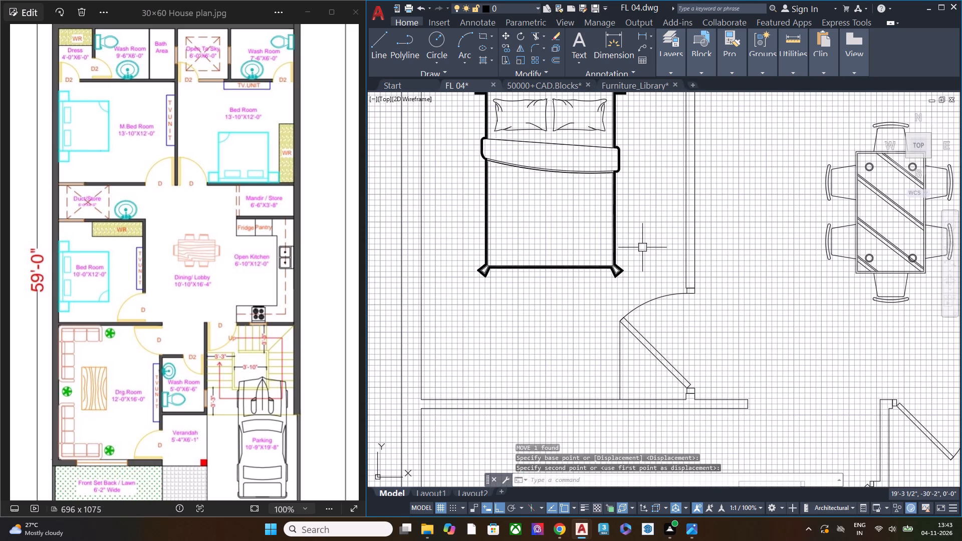
{"action": "middle_click_drag", "start_coordinate": [643, 247], "coordinate": [660, 323]}
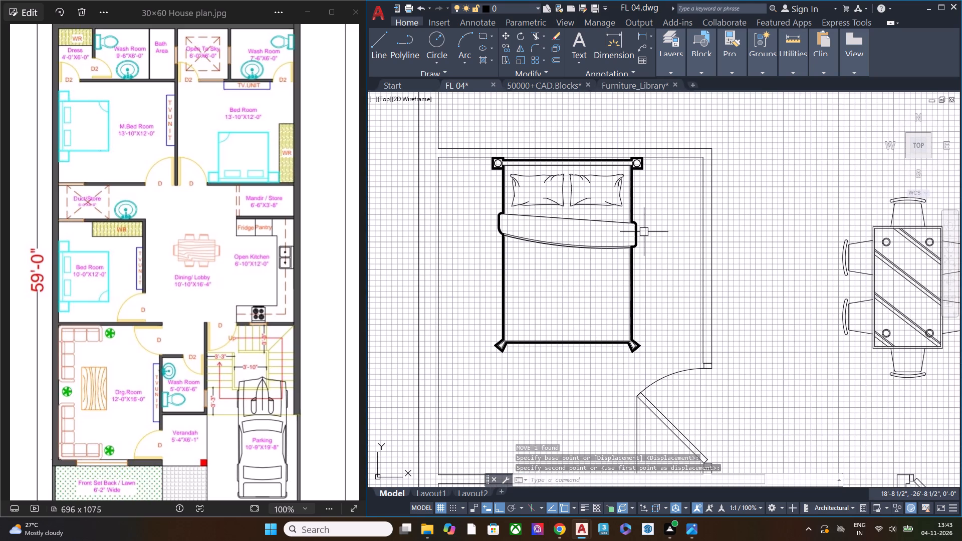
{"action": "scroll", "coordinate": [642, 249], "scroll_direction": "down", "scroll_amount": 1}
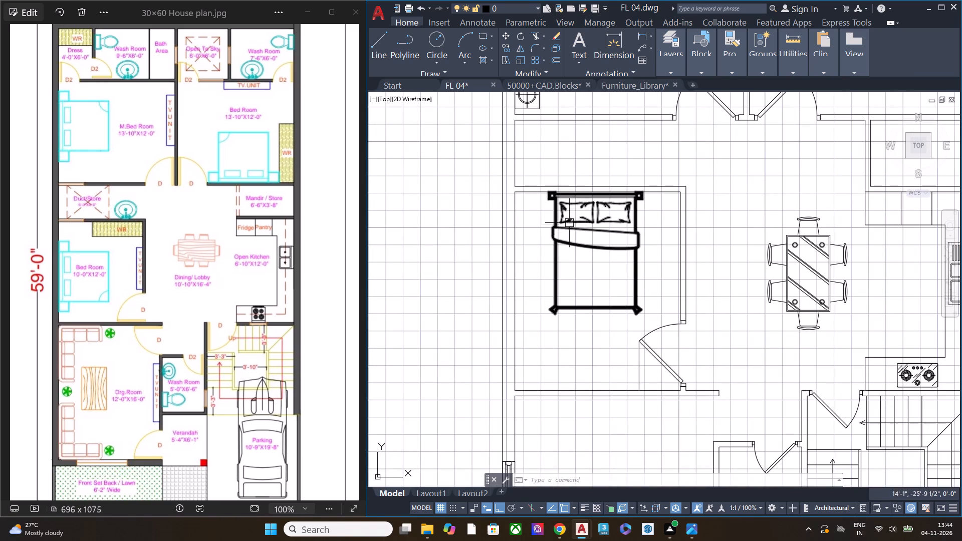
{"action": "left_click", "coordinate": [649, 256]}
{"action": "left_click", "coordinate": [619, 244]}
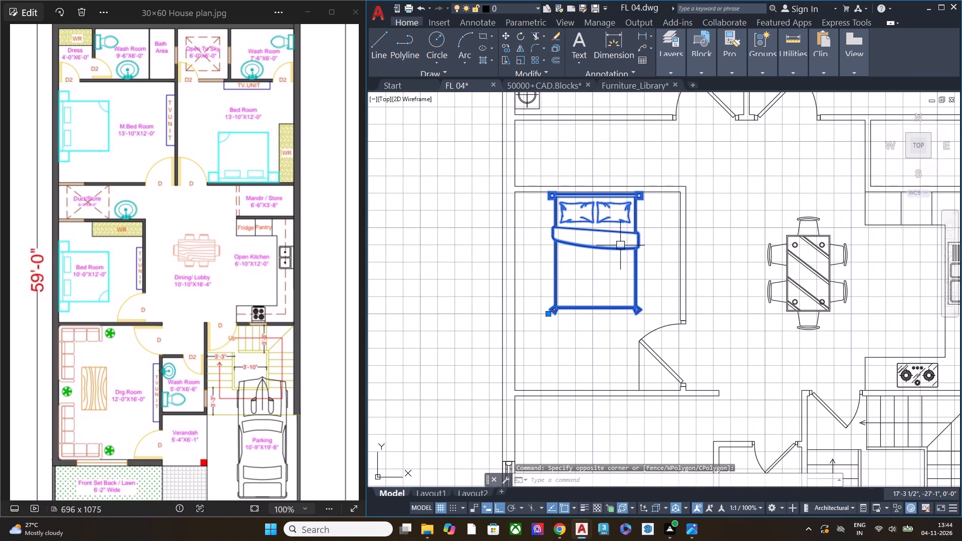
{"action": "type", "text": "m"}
{"action": "key", "text": "space"}
{"action": "left_click", "coordinate": [739, 238]}
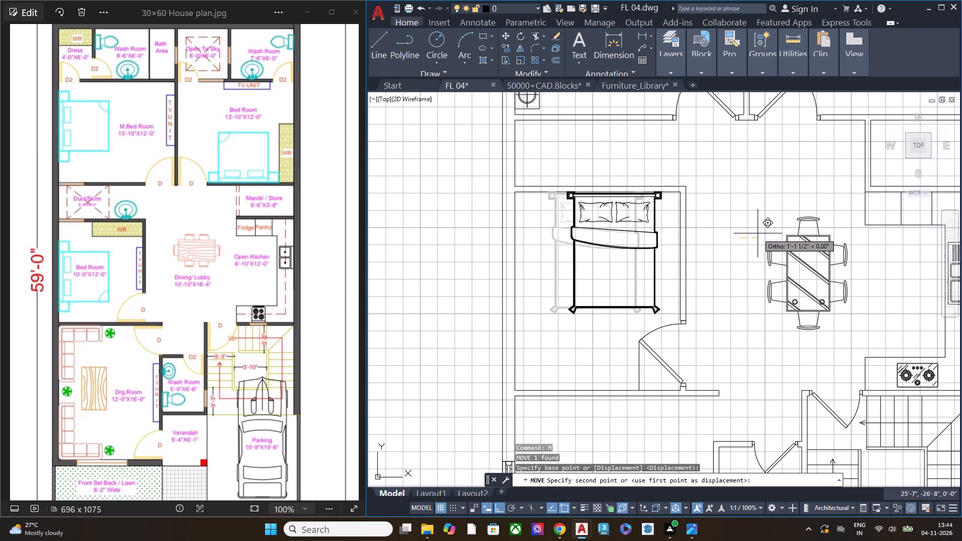
{"action": "left_click", "coordinate": [724, 236]}
{"action": "key", "text": "Escape"}
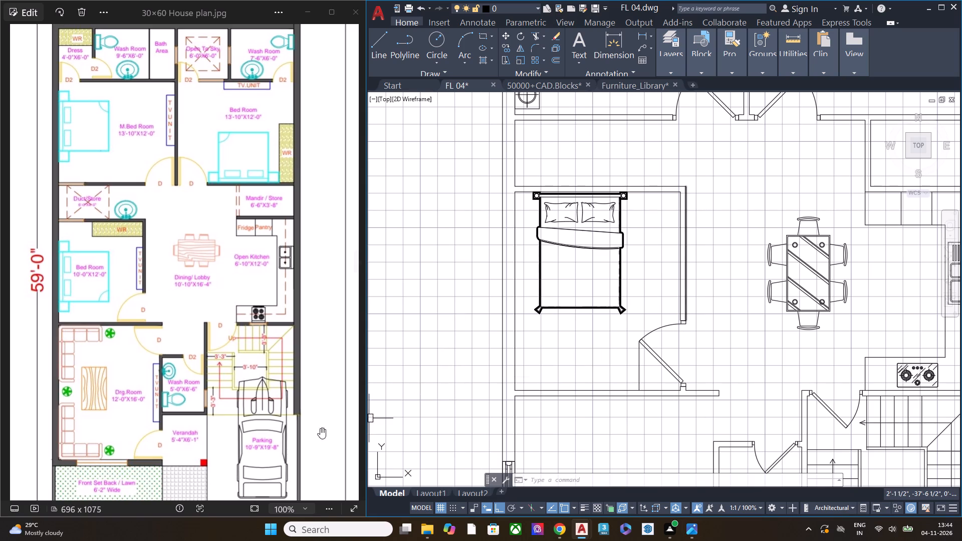
Measure the width of the bed's headboard between its outer corners.
{"action": "scroll", "coordinate": [524, 191], "scroll_direction": "up", "scroll_amount": 2}
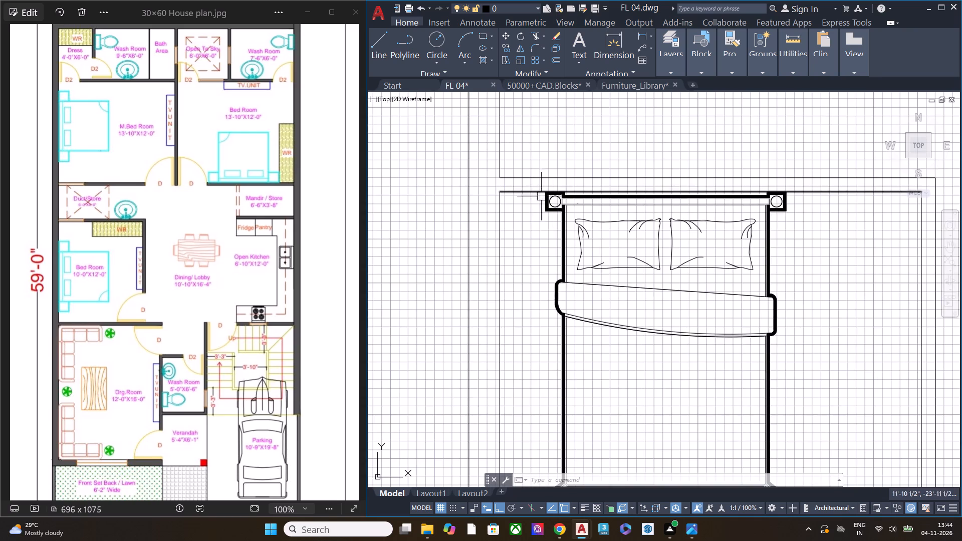
{"action": "middle_click_drag", "start_coordinate": [588, 221], "coordinate": [534, 293]}
{"action": "scroll", "coordinate": [543, 286], "scroll_direction": "up", "scroll_amount": 1}
{"action": "left_click", "coordinate": [796, 59]}
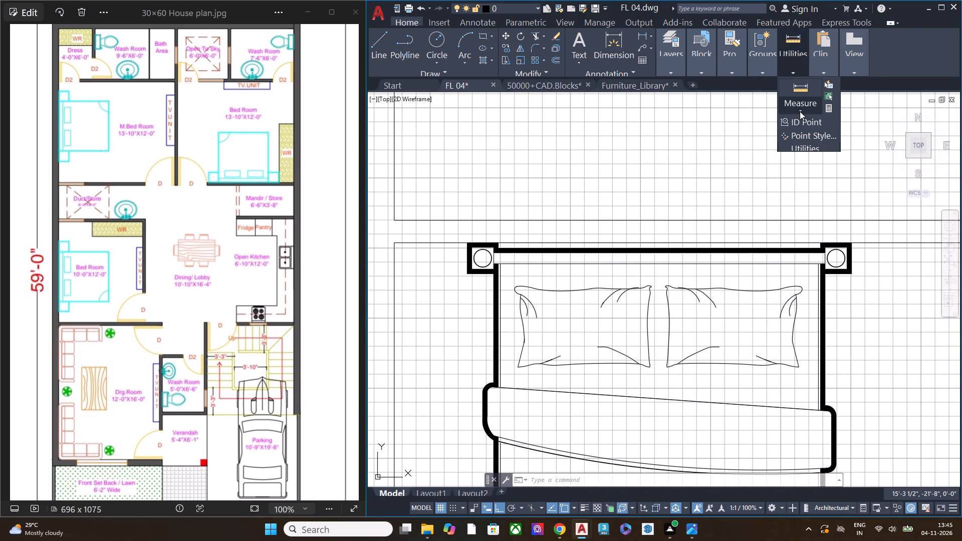
{"action": "left_click", "coordinate": [800, 109]}
{"action": "left_click", "coordinate": [808, 149]}
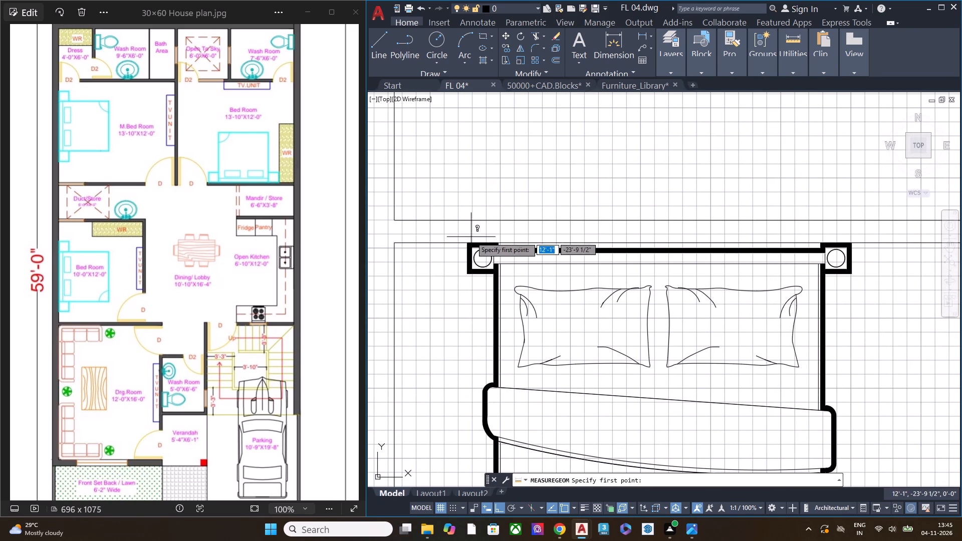
{"action": "left_click", "coordinate": [465, 240]}
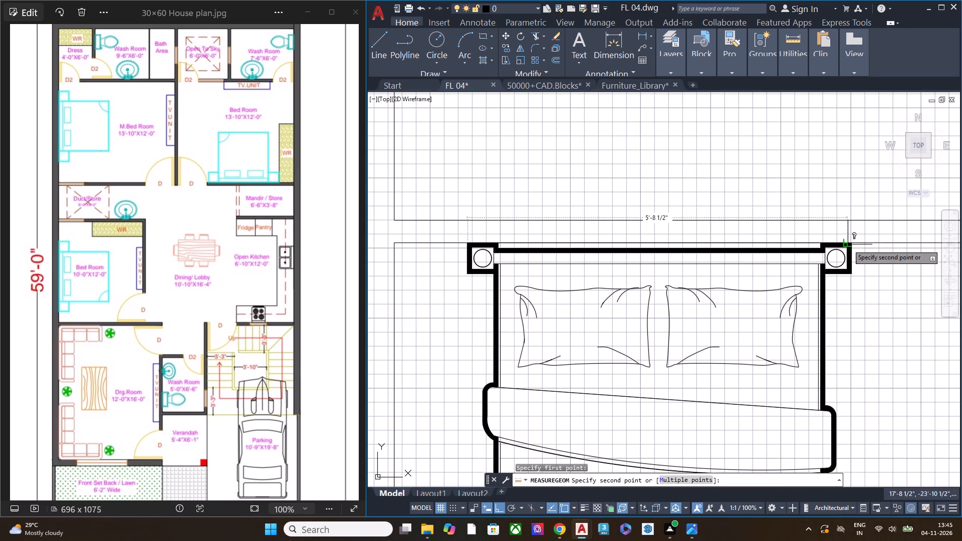
{"action": "key", "text": "Escape"}
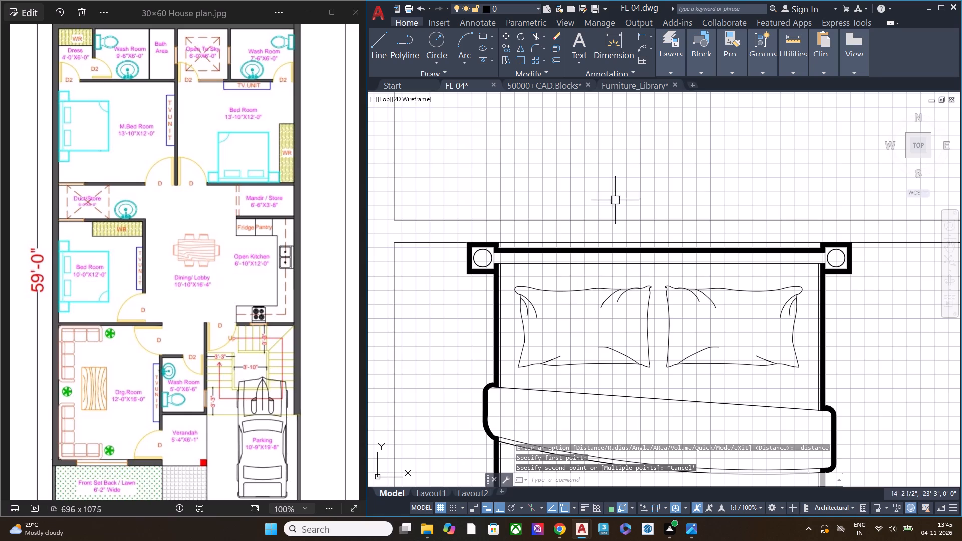
Open the 50000+CAD.Blocks drawing, and examine the bedroom furniture layouts in the reference house plan image.
{"action": "scroll", "coordinate": [615, 200], "scroll_direction": "down", "scroll_amount": 6}
{"action": "scroll", "coordinate": [612, 251], "scroll_direction": "up", "scroll_amount": 4}
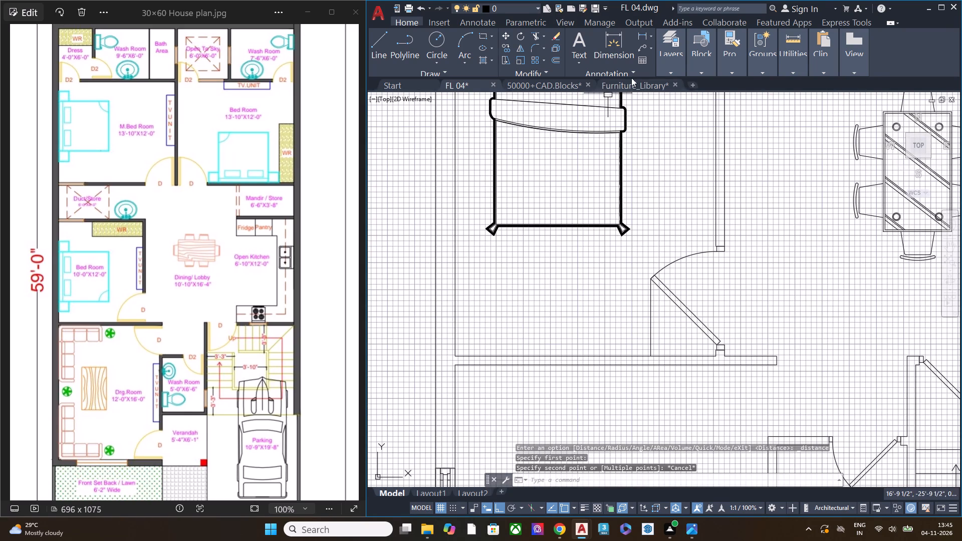
{"action": "left_click", "coordinate": [567, 83]}
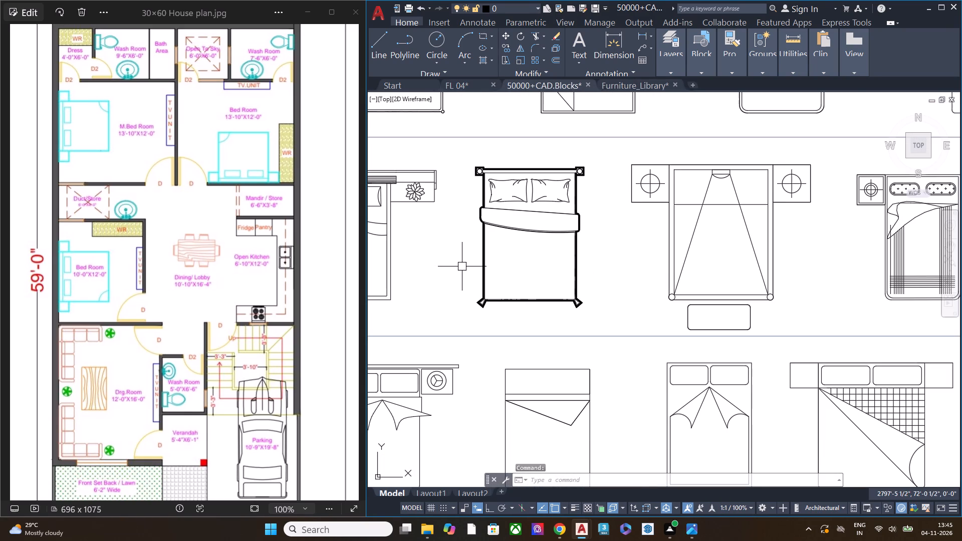
{"action": "scroll", "coordinate": [726, 242], "scroll_direction": "down", "scroll_amount": 3}
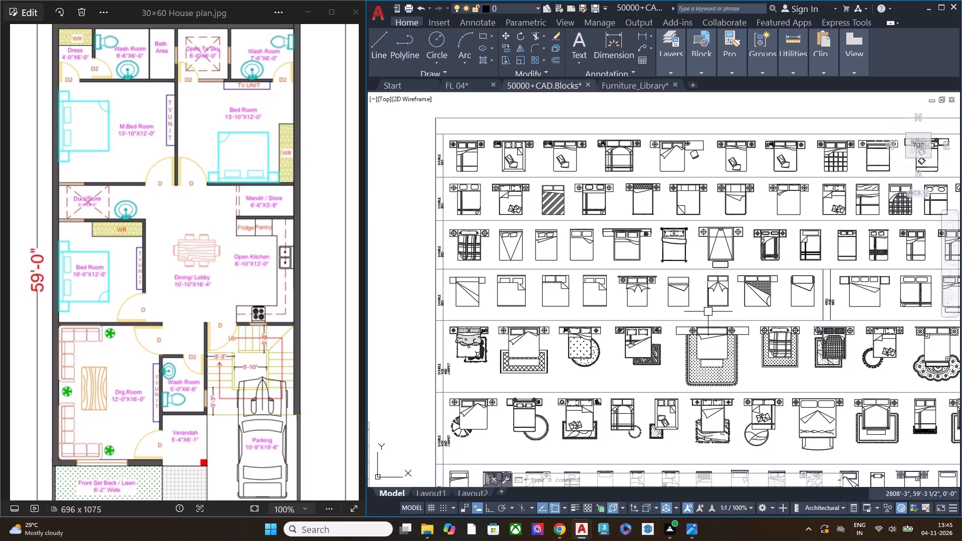
{"action": "scroll", "coordinate": [60, 185], "scroll_direction": "up", "scroll_amount": 7}
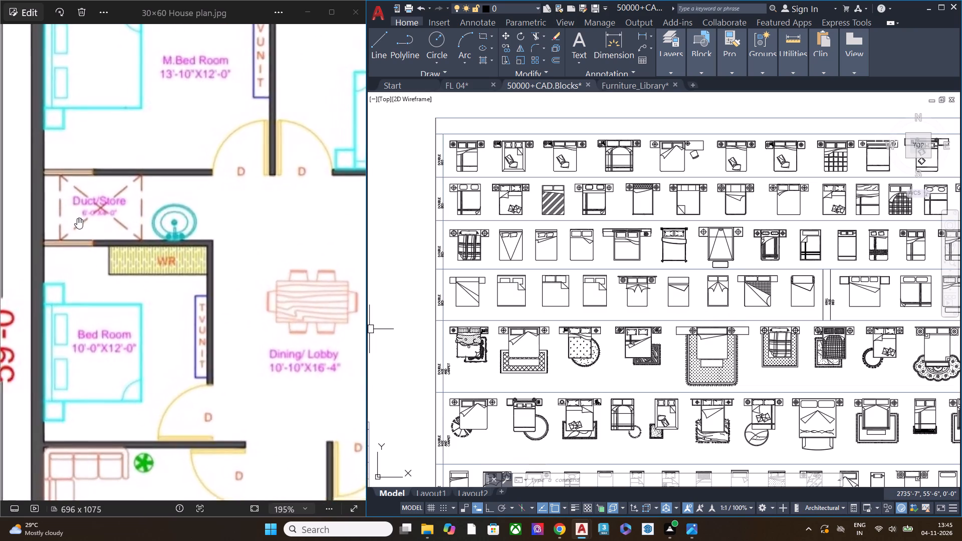
{"action": "scroll", "coordinate": [77, 218], "scroll_direction": "up", "scroll_amount": 6}
{"action": "scroll", "coordinate": [82, 221], "scroll_direction": "down", "scroll_amount": 7}
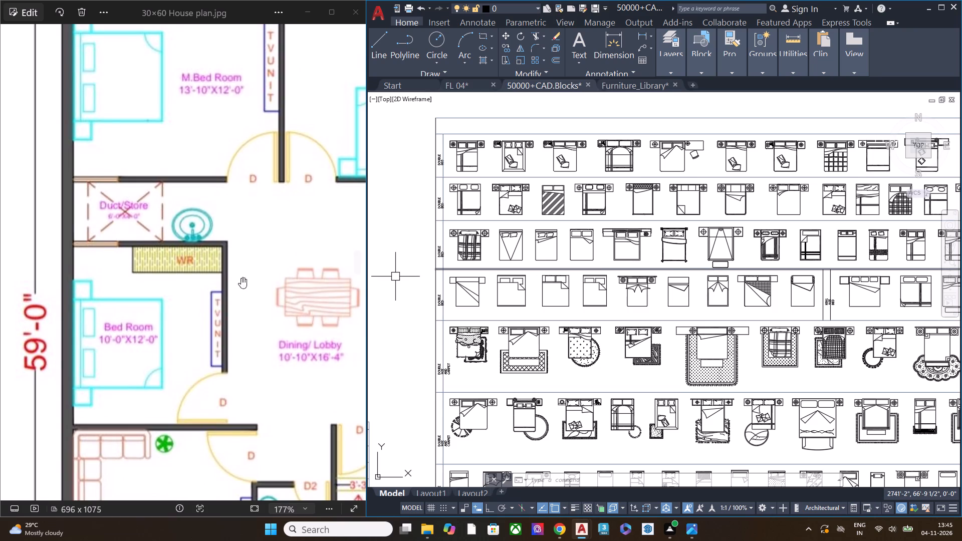
{"action": "scroll", "coordinate": [239, 274], "scroll_direction": "down", "scroll_amount": 8}
{"action": "scroll", "coordinate": [190, 111], "scroll_direction": "up", "scroll_amount": 4}
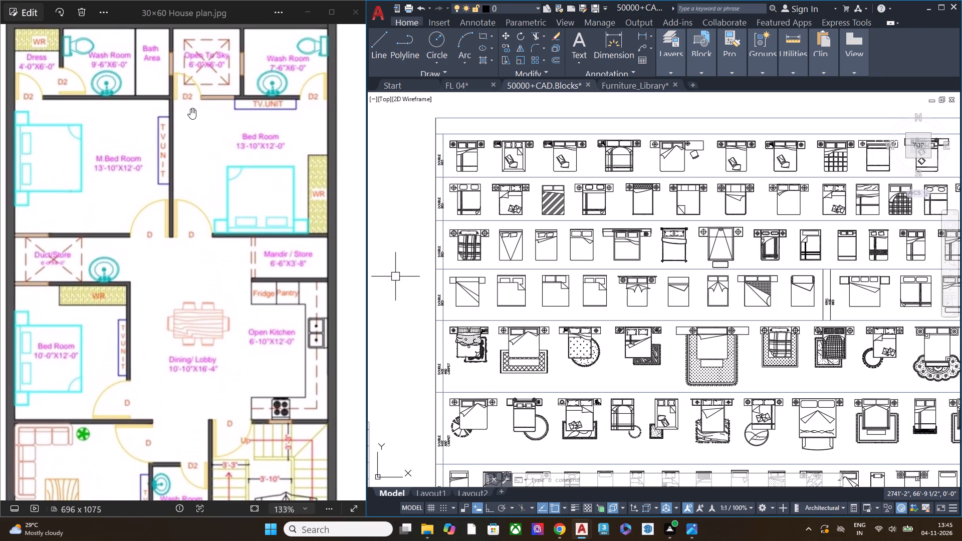
{"action": "scroll", "coordinate": [236, 181], "scroll_direction": "down", "scroll_amount": 4}
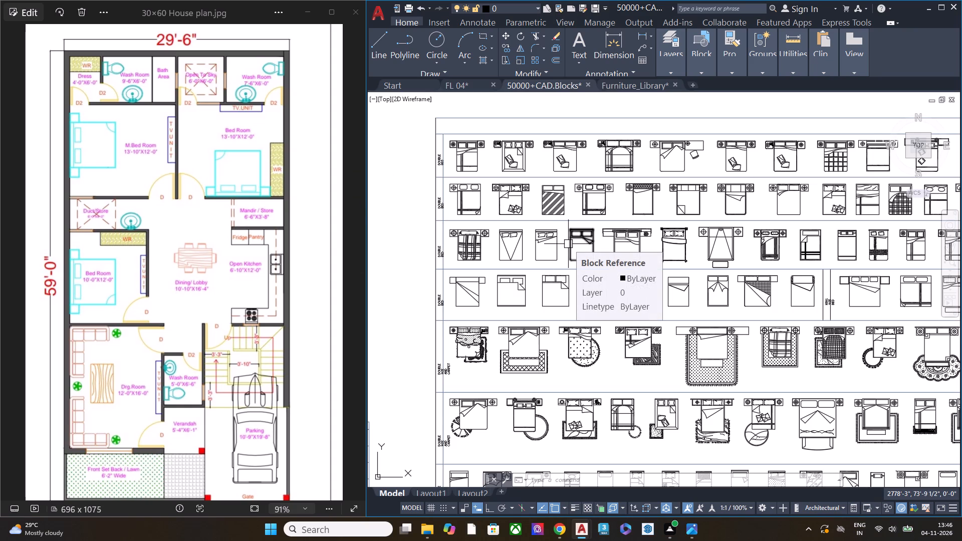
Look through the rows of double, king-size and carpeted bed blocks in the block library for a bed suited to the smaller bedroom.
{"action": "scroll", "coordinate": [588, 238], "scroll_direction": "down", "scroll_amount": 2}
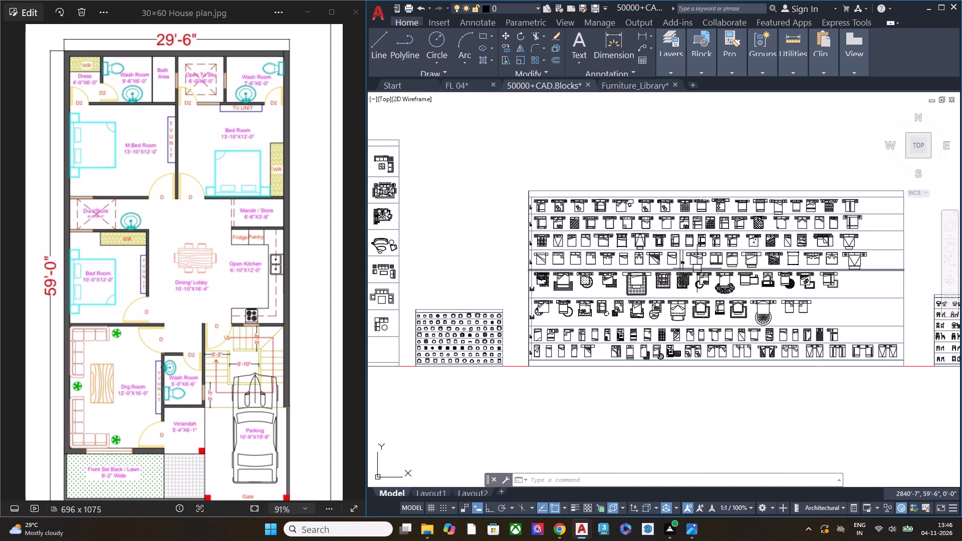
{"action": "middle_click_drag", "start_coordinate": [697, 268], "coordinate": [601, 272]}
{"action": "scroll", "coordinate": [602, 268], "scroll_direction": "up", "scroll_amount": 3}
{"action": "scroll", "coordinate": [628, 259], "scroll_direction": "down", "scroll_amount": 1}
{"action": "scroll", "coordinate": [629, 259], "scroll_direction": "up", "scroll_amount": 1}
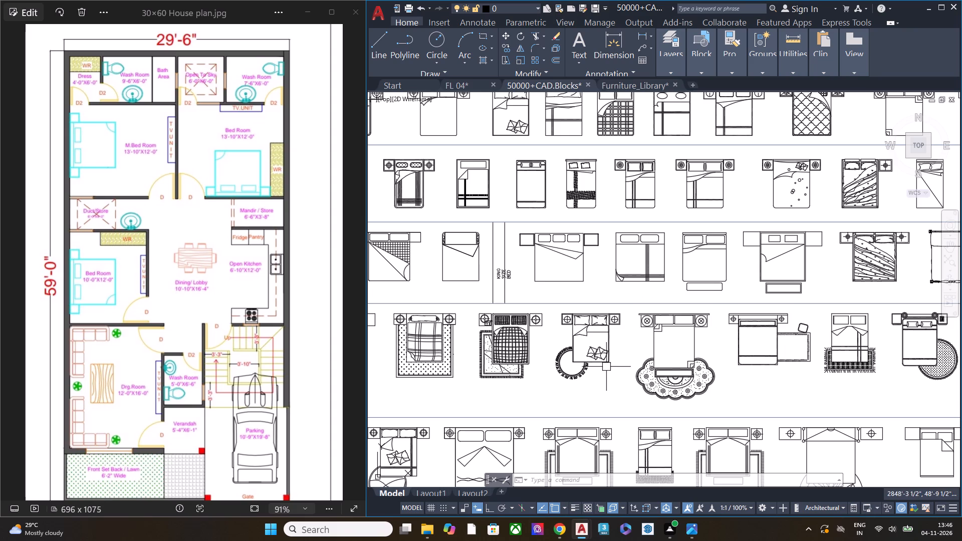
{"action": "middle_click_drag", "start_coordinate": [604, 365], "coordinate": [637, 294]}
{"action": "middle_click_drag", "start_coordinate": [439, 243], "coordinate": [463, 271]}
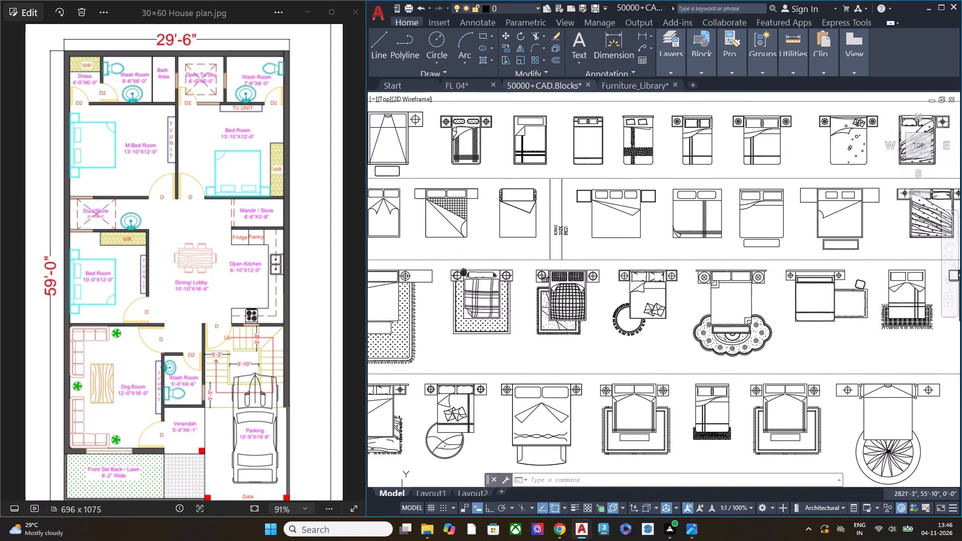
{"action": "middle_click_drag", "start_coordinate": [463, 271], "coordinate": [564, 362]}
{"action": "scroll", "coordinate": [538, 292], "scroll_direction": "down", "scroll_amount": 2}
{"action": "middle_click_drag", "start_coordinate": [597, 283], "coordinate": [597, 294]}
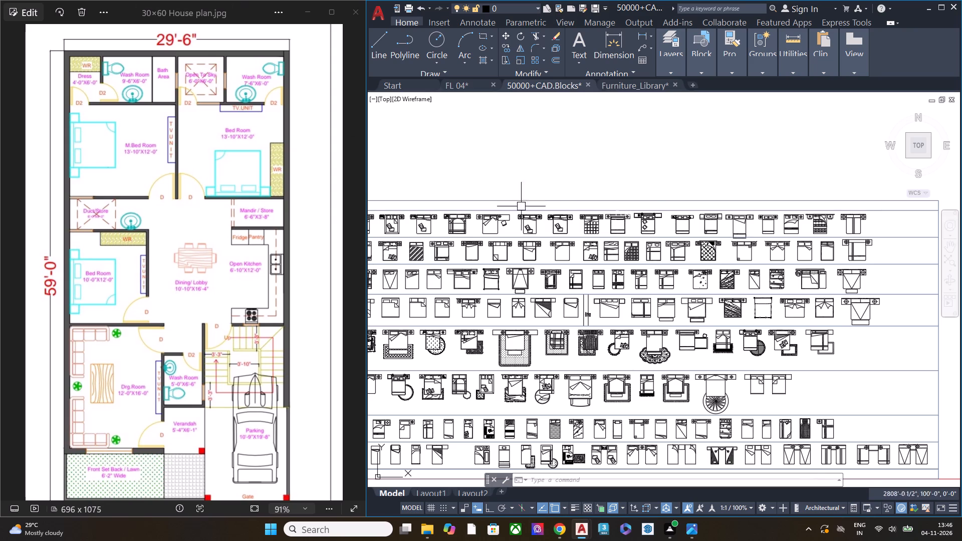
{"action": "scroll", "coordinate": [619, 352], "scroll_direction": "up", "scroll_amount": 3}
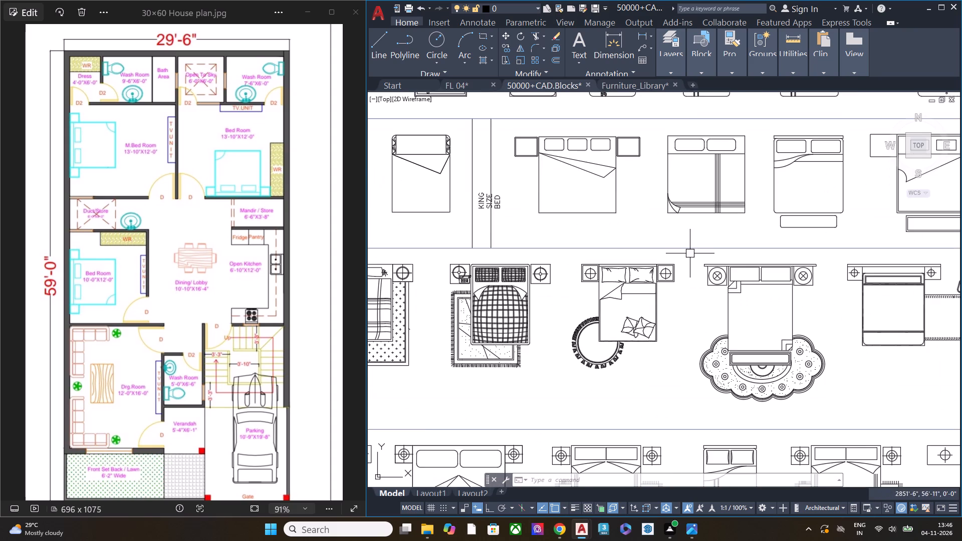
{"action": "scroll", "coordinate": [691, 252], "scroll_direction": "down", "scroll_amount": 2}
{"action": "scroll", "coordinate": [819, 305], "scroll_direction": "up", "scroll_amount": 1}
{"action": "scroll", "coordinate": [670, 264], "scroll_direction": "down", "scroll_amount": 1}
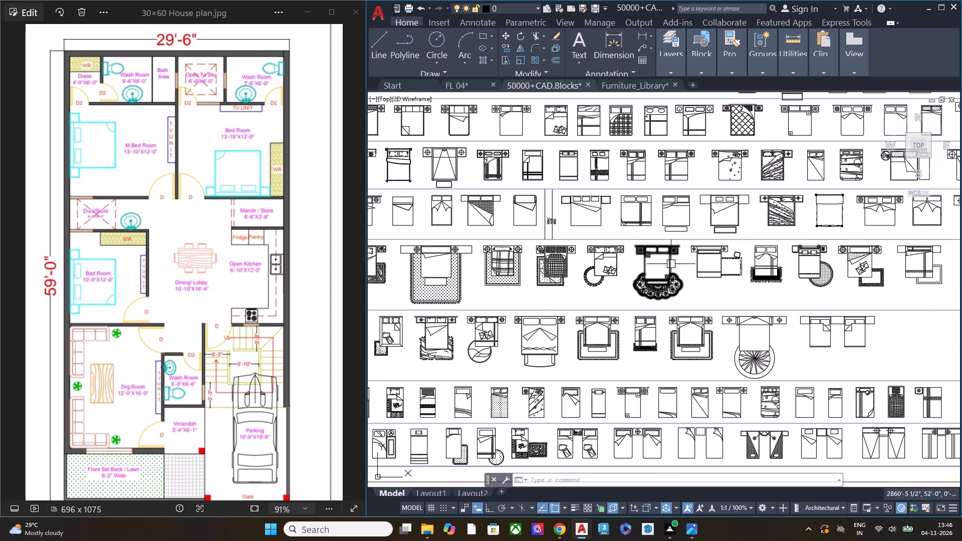
{"action": "middle_click_drag", "start_coordinate": [825, 279], "coordinate": [611, 261]}
{"action": "scroll", "coordinate": [606, 330], "scroll_direction": "up", "scroll_amount": 1}
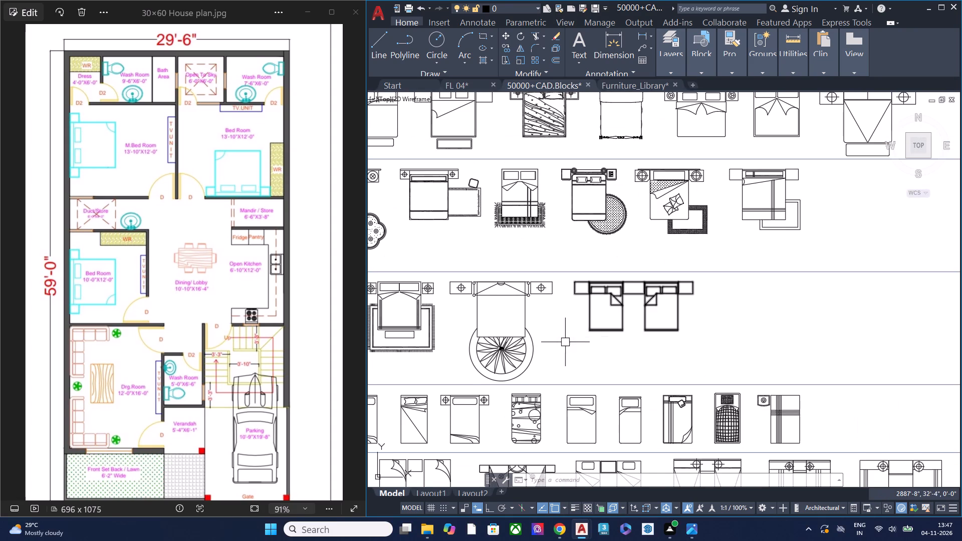
{"action": "middle_click_drag", "start_coordinate": [544, 342], "coordinate": [617, 315]}
{"action": "middle_click_drag", "start_coordinate": [516, 292], "coordinate": [880, 285]}
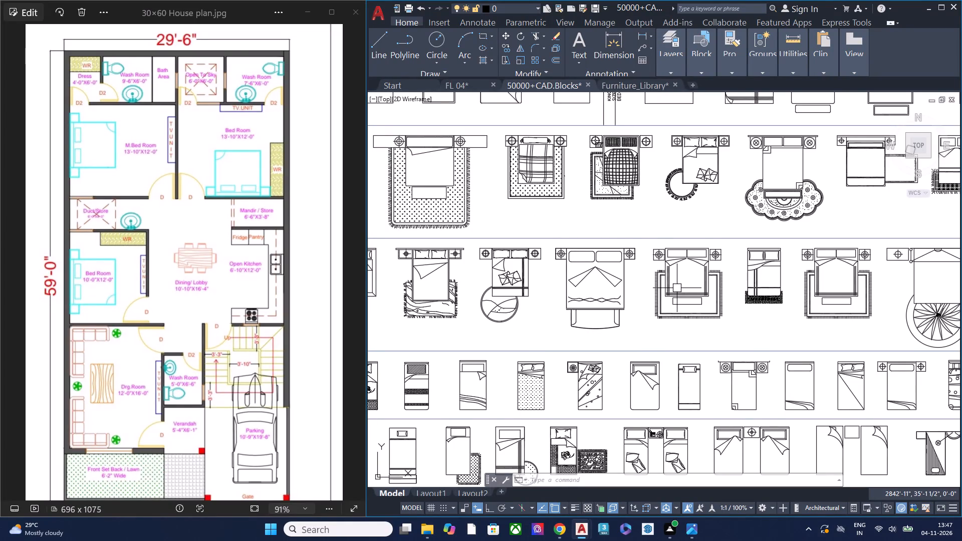
{"action": "scroll", "coordinate": [702, 258], "scroll_direction": "down", "scroll_amount": 2}
{"action": "middle_click_drag", "start_coordinate": [598, 345], "coordinate": [656, 413]}
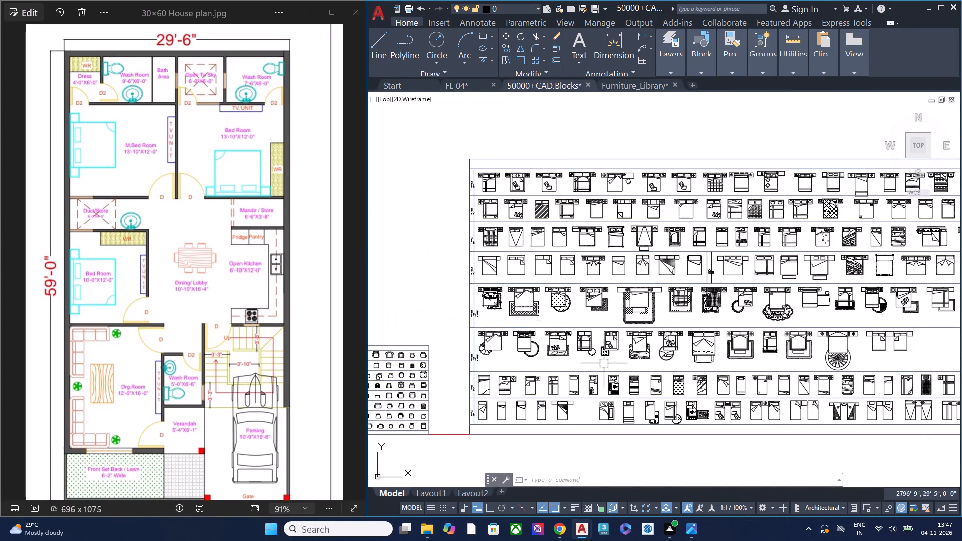
{"action": "scroll", "coordinate": [477, 313], "scroll_direction": "up", "scroll_amount": 2}
{"action": "middle_click_drag", "start_coordinate": [543, 269], "coordinate": [528, 334]}
{"action": "scroll", "coordinate": [613, 187], "scroll_direction": "up", "scroll_amount": 1}
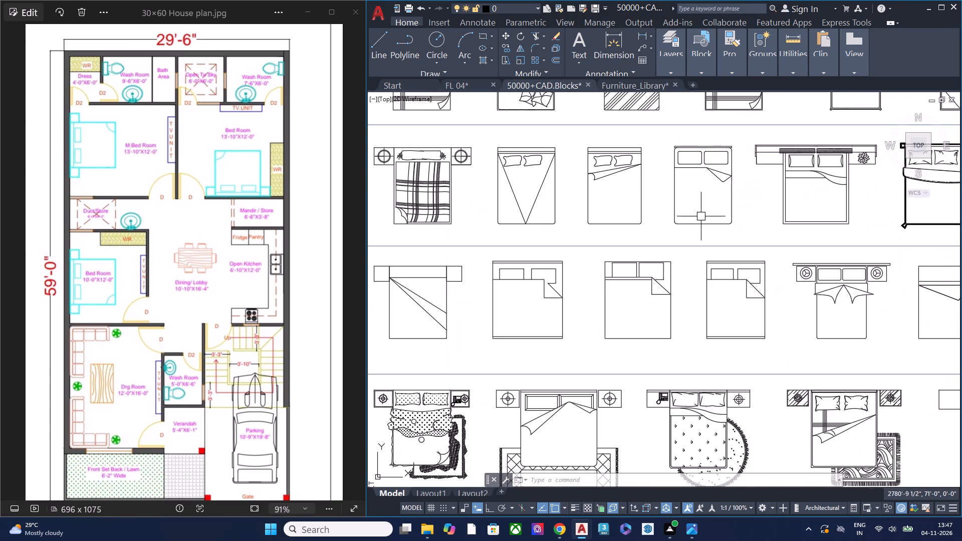
{"action": "middle_click_drag", "start_coordinate": [701, 216], "coordinate": [548, 300]}
{"action": "middle_click_drag", "start_coordinate": [688, 177], "coordinate": [633, 265]}
{"action": "scroll", "coordinate": [633, 265], "scroll_direction": "up", "scroll_amount": 1}
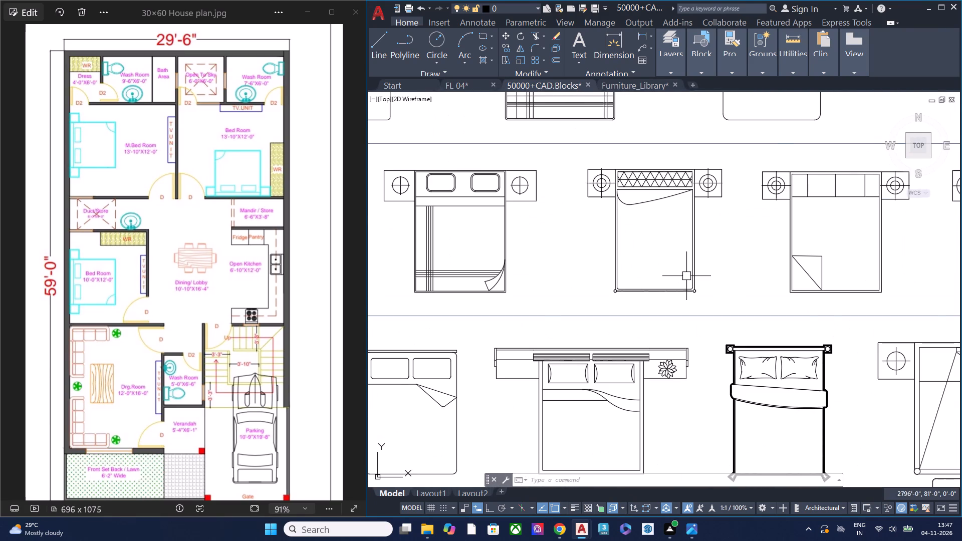
{"action": "scroll", "coordinate": [625, 254], "scroll_direction": "down", "scroll_amount": 1}
In the FL 04 drawing, offset the inner line of the smaller bedroom's lower wall 2' into the room for the wardrobe front.
{"action": "left_click", "coordinate": [466, 81]}
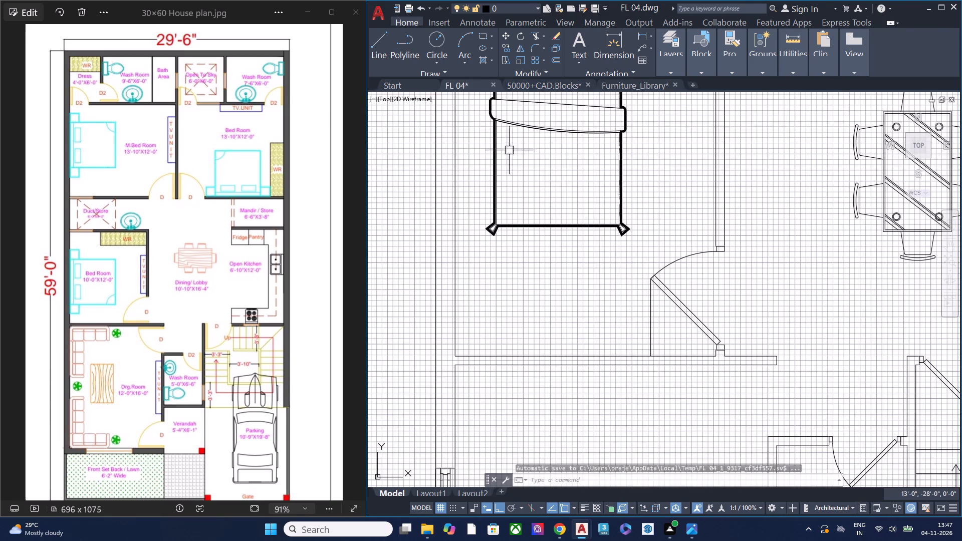
{"action": "scroll", "coordinate": [608, 289], "scroll_direction": "down", "scroll_amount": 2}
{"action": "key", "text": "Escape"}
{"action": "scroll", "coordinate": [571, 321], "scroll_direction": "up", "scroll_amount": 1}
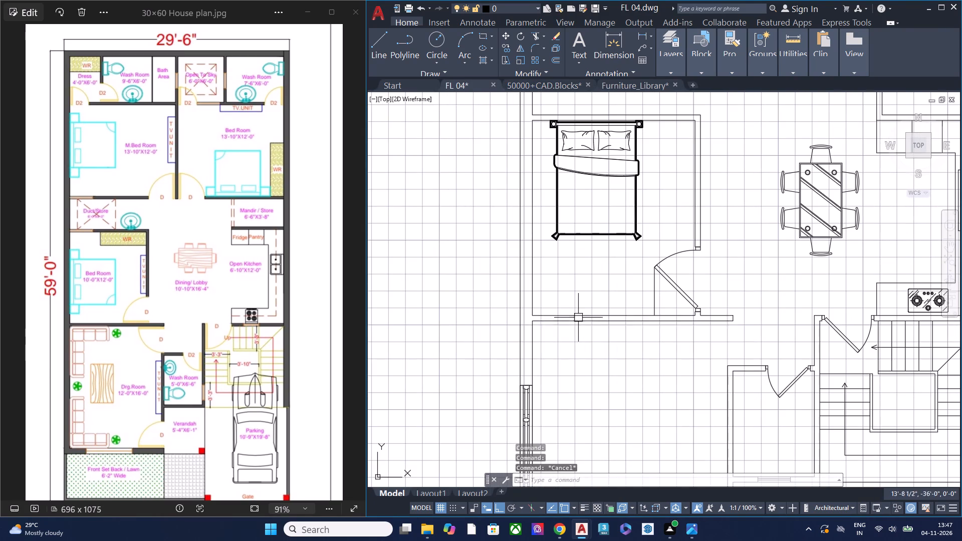
{"action": "left_click", "coordinate": [582, 315]}
{"action": "type", "text": "off"}
{"action": "key", "text": "space"}
{"action": "key", "text": "space"}
{"action": "type", "text": "2'"}
{"action": "key", "text": "Return"}
{"action": "key", "text": "Escape"}
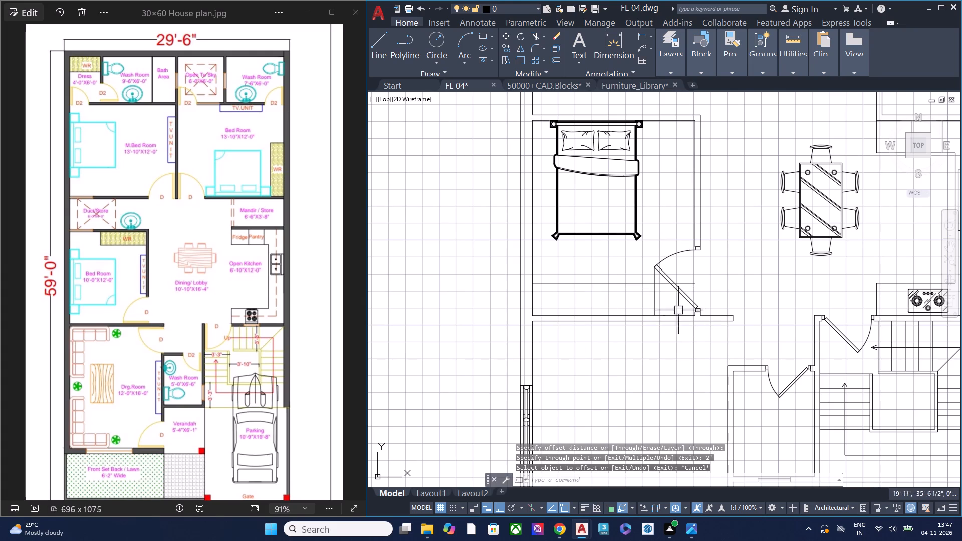
Trim the offset wardrobe line back to the vertical line beside the door, removing the pieces crossing the door leaf.
{"action": "scroll", "coordinate": [671, 300], "scroll_direction": "up", "scroll_amount": 1}
{"action": "type", "text": "tr"}
{"action": "key", "text": "space"}
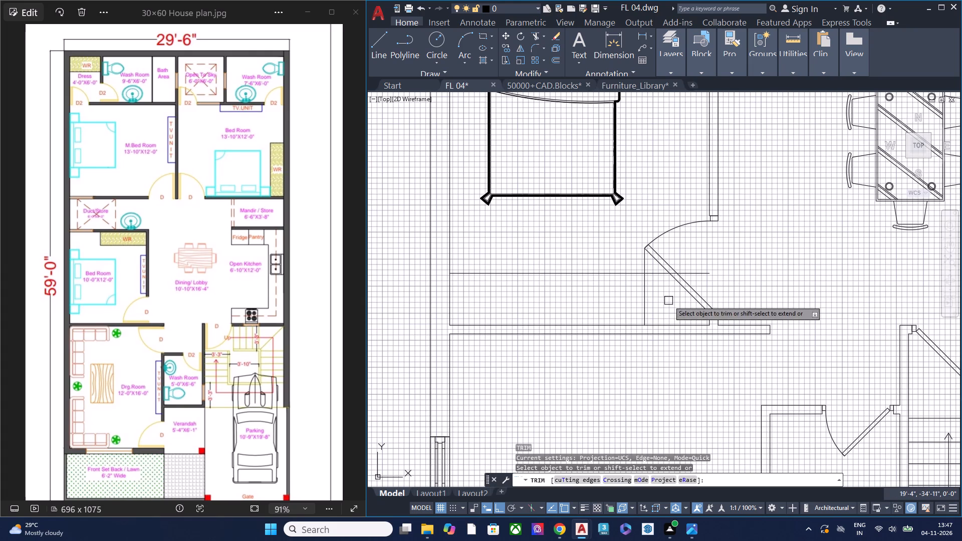
{"action": "left_click", "coordinate": [662, 273]}
{"action": "key", "text": "Escape"}
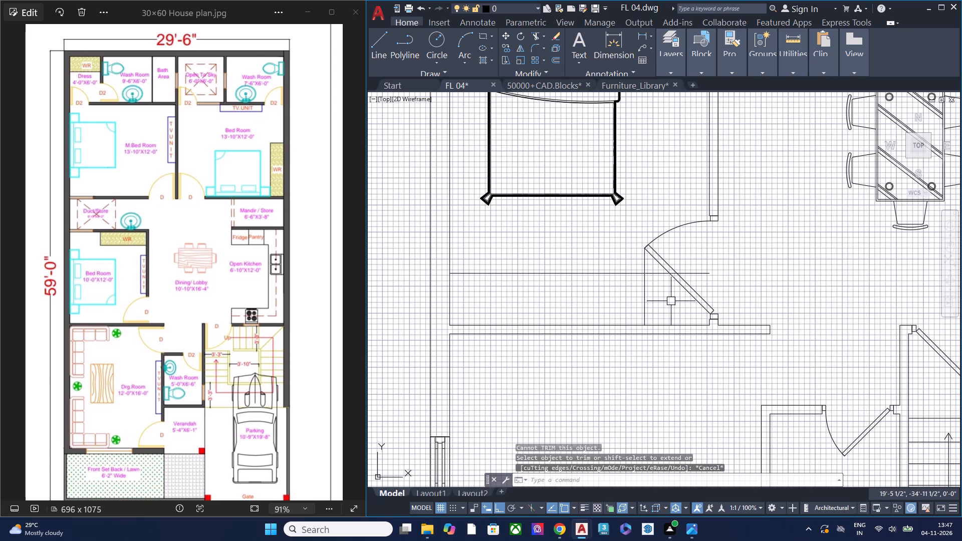
{"action": "type", "text": "tr"}
{"action": "key", "text": "space"}
{"action": "left_click", "coordinate": [658, 275]}
{"action": "scroll", "coordinate": [672, 278], "scroll_direction": "up", "scroll_amount": 4}
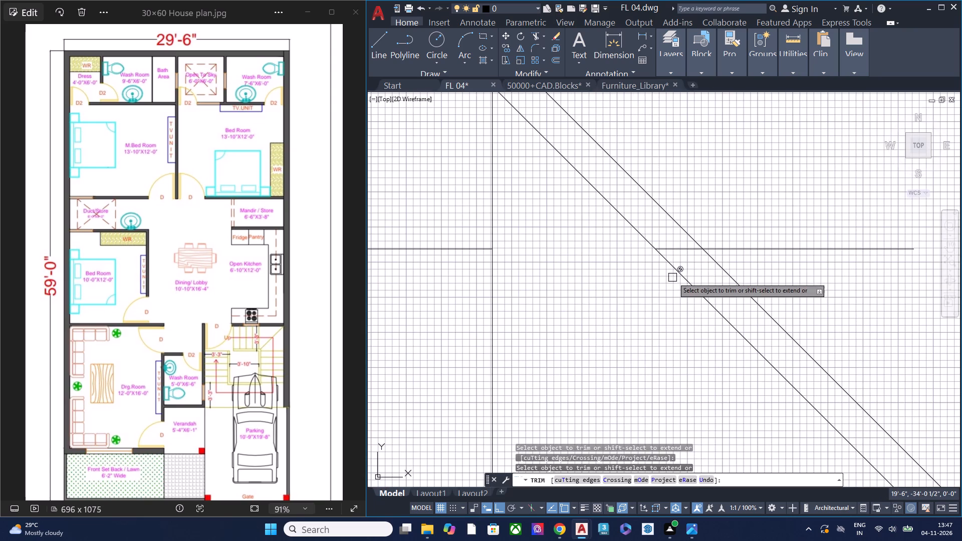
{"action": "left_click", "coordinate": [673, 250]}
{"action": "left_click", "coordinate": [762, 251]}
{"action": "key", "text": "Escape"}
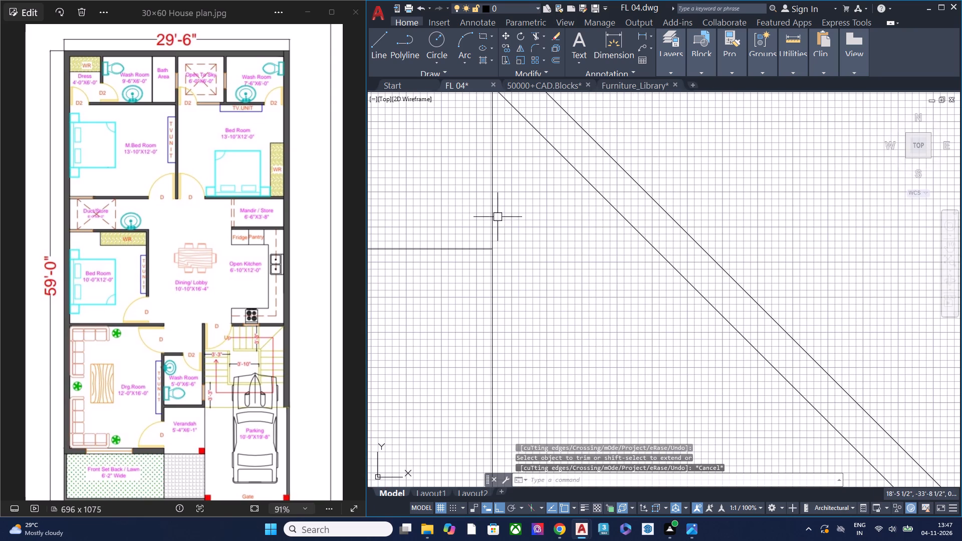
Trim the part of the vertical line beside the door that extends above the wardrobe front line.
{"action": "type", "text": "tr"}
{"action": "key", "text": "space"}
{"action": "left_click", "coordinate": [487, 218]}
{"action": "scroll", "coordinate": [526, 221], "scroll_direction": "down", "scroll_amount": 2}
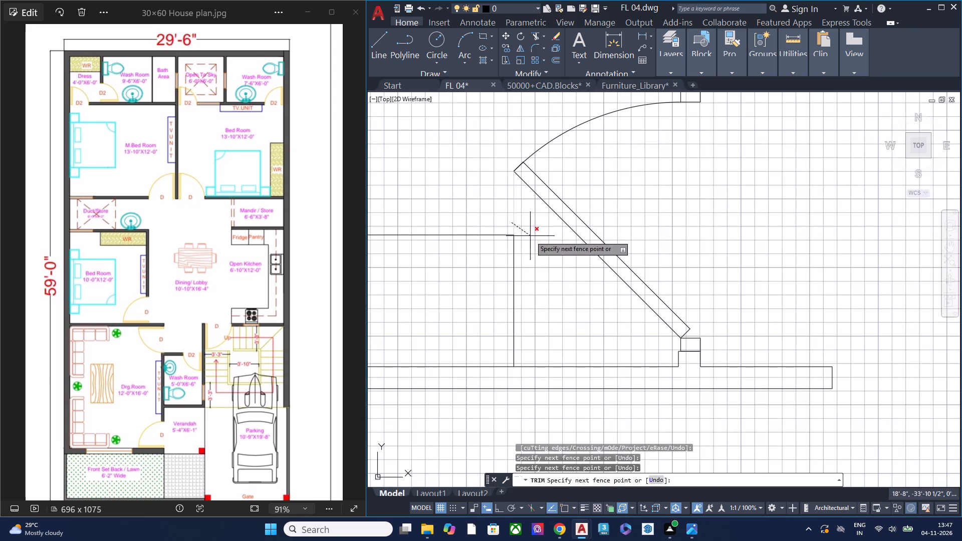
{"action": "left_click", "coordinate": [530, 236]}
{"action": "key", "text": "Escape"}
Move the wardrobe's vertical end line horizontally about 1'-8" away from the door, toward the bedroom's outer wall.
{"action": "middle_click_drag", "start_coordinate": [538, 287], "coordinate": [644, 279]}
{"action": "left_click", "coordinate": [640, 292]}
{"action": "left_click", "coordinate": [594, 268]}
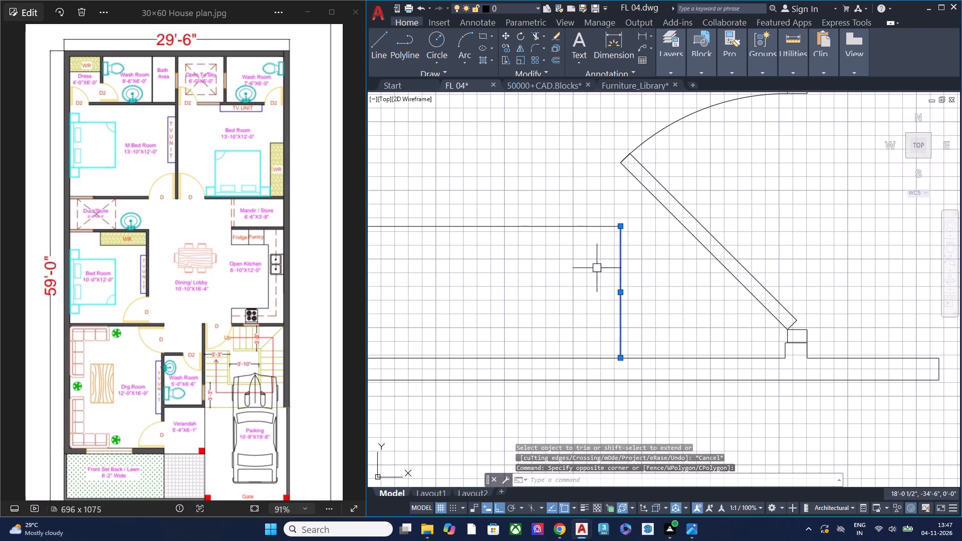
{"action": "scroll", "coordinate": [624, 288], "scroll_direction": "down", "scroll_amount": 2}
{"action": "middle_click_drag", "start_coordinate": [583, 289], "coordinate": [627, 293]}
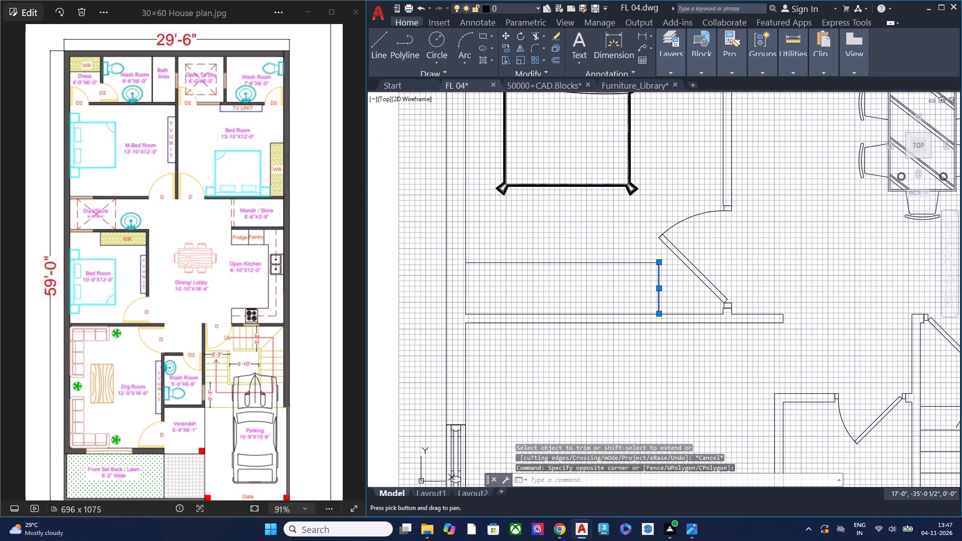
{"action": "type", "text": "m"}
{"action": "key", "text": "space"}
{"action": "left_click", "coordinate": [820, 286]}
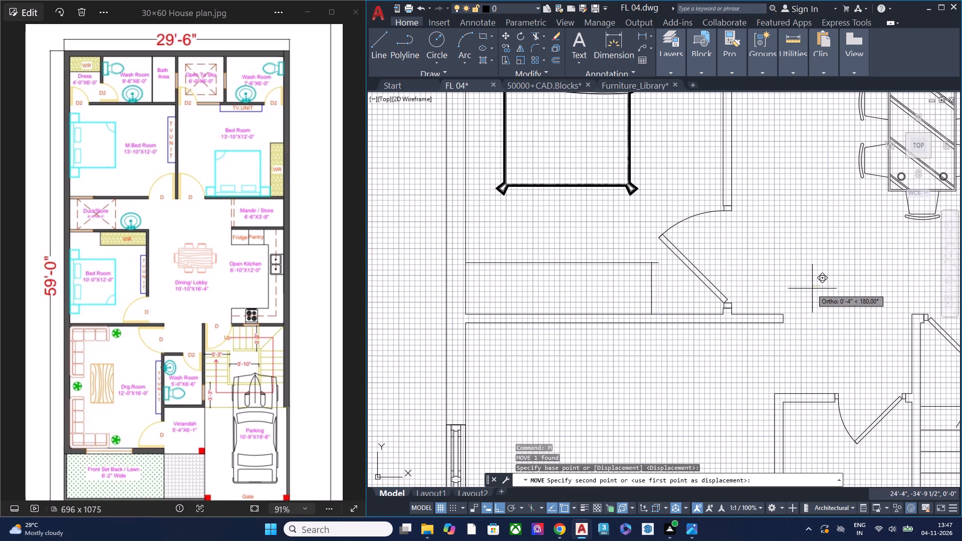
{"action": "left_click", "coordinate": [777, 291]}
Trim the part of the wardrobe front line that runs past the end line toward the door.
{"action": "key", "text": "space"}
{"action": "type", "text": "tr"}
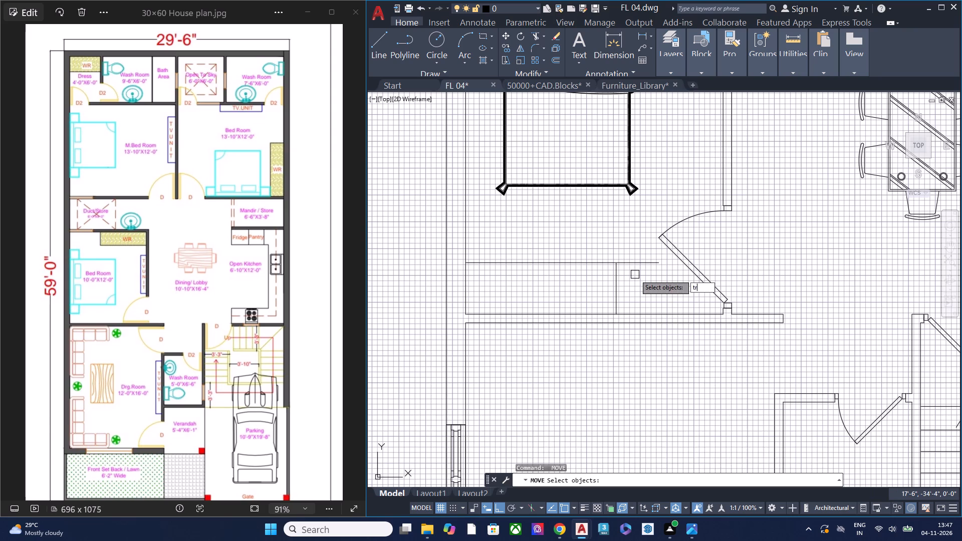
{"action": "key", "text": "space"}
{"action": "left_click", "coordinate": [641, 262]}
{"action": "key", "text": "Escape"}
{"action": "type", "text": "tr"}
{"action": "key", "text": "space"}
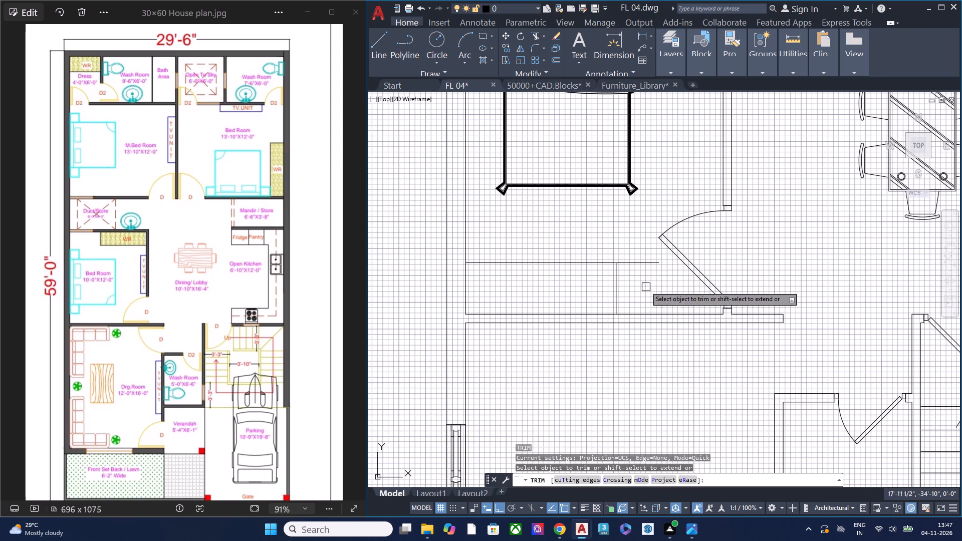
{"action": "left_click", "coordinate": [640, 263]}
{"action": "key", "text": "Escape"}
Save the FL 04 drawing.
{"action": "key", "text": "ctrl+s"}
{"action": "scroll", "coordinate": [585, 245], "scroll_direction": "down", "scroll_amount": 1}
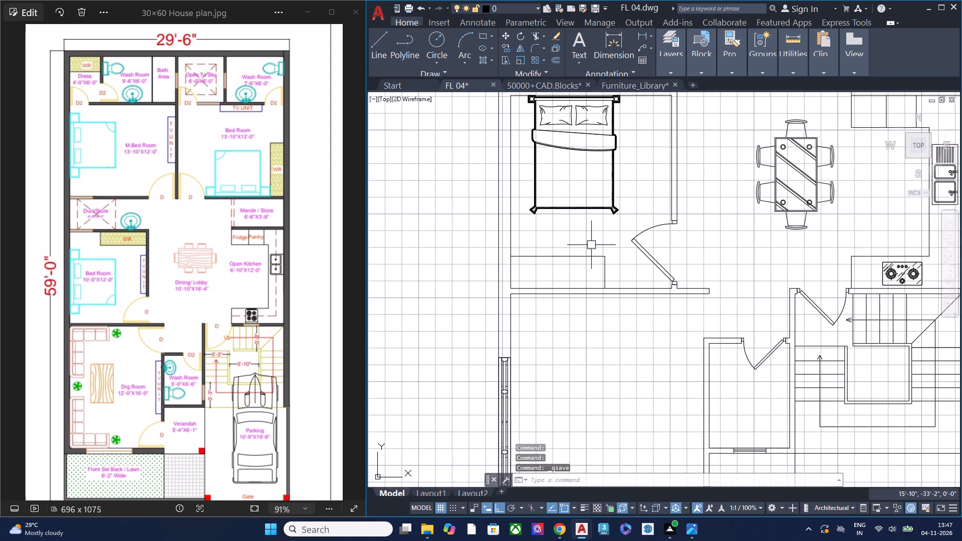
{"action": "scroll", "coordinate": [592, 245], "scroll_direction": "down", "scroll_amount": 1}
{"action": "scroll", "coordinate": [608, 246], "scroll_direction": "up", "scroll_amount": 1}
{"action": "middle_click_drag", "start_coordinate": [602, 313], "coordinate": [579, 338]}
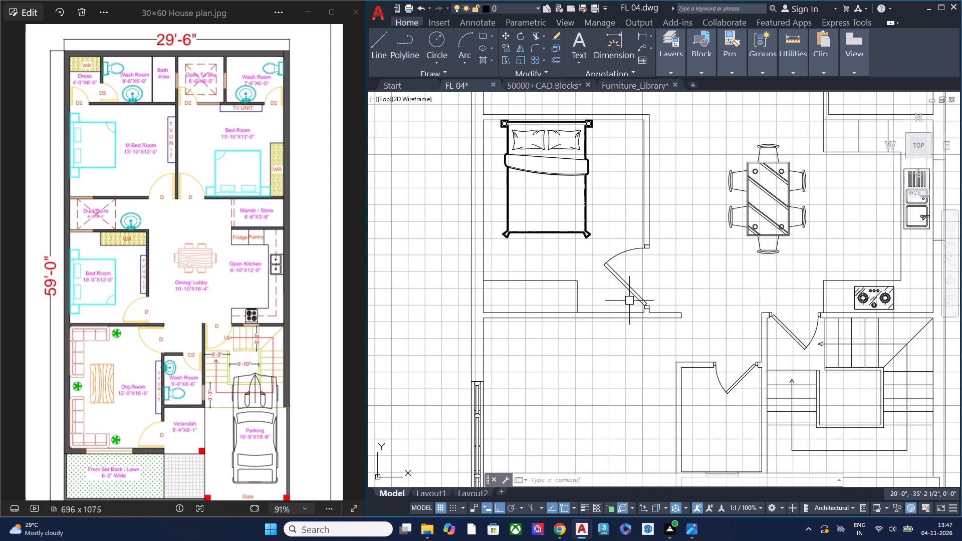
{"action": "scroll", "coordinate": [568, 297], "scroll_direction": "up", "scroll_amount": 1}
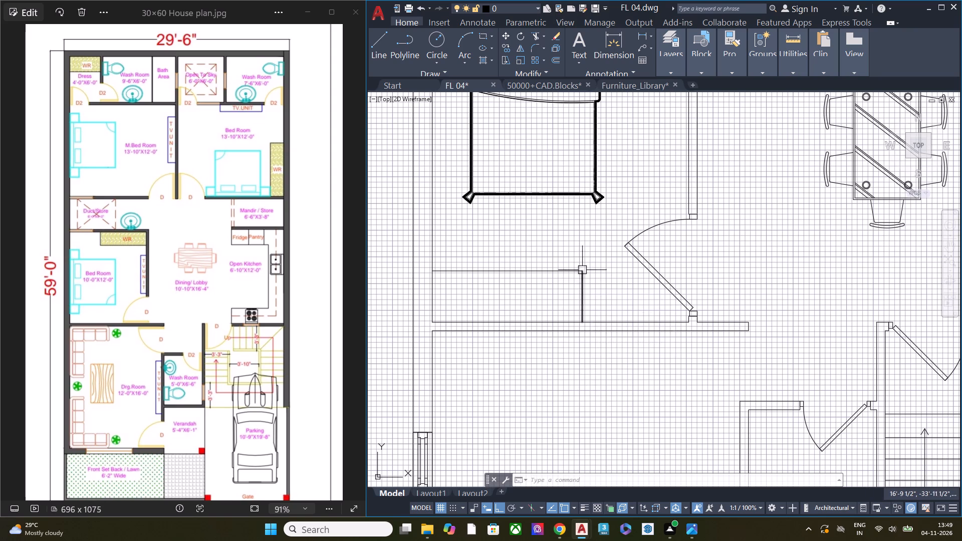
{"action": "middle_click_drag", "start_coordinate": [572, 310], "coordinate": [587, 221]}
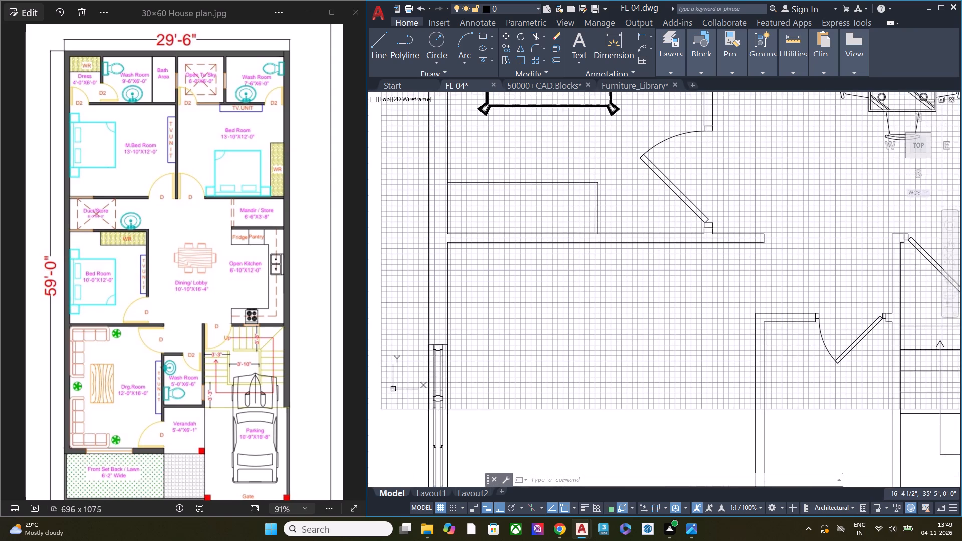
Offset the inner top wall line of the Dress room 2' into the room for the wardrobe front.
{"action": "scroll", "coordinate": [583, 264], "scroll_direction": "down", "scroll_amount": 2}
{"action": "middle_click_drag", "start_coordinate": [596, 270], "coordinate": [581, 371]}
{"action": "middle_click_drag", "start_coordinate": [602, 195], "coordinate": [563, 421]}
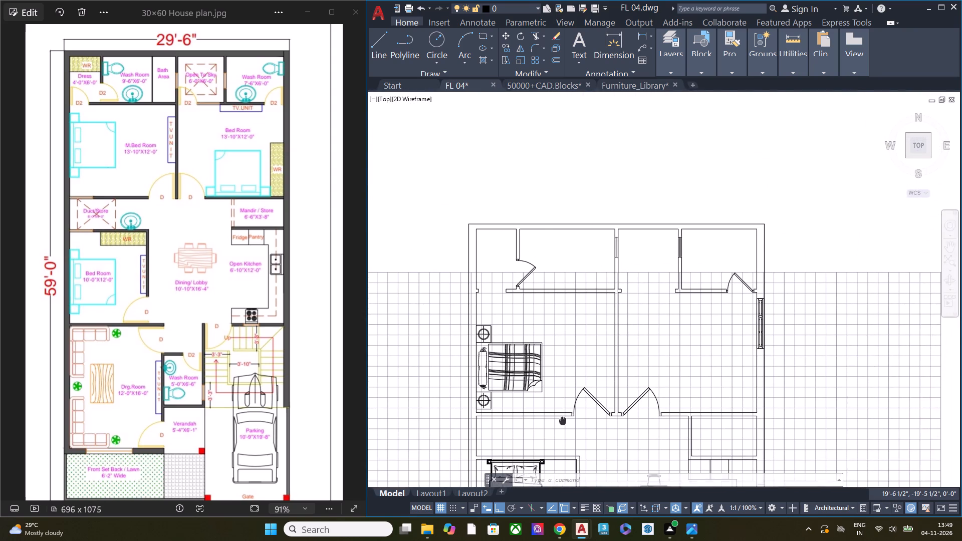
{"action": "middle_click_drag", "start_coordinate": [563, 421], "coordinate": [563, 421]}
{"action": "scroll", "coordinate": [476, 217], "scroll_direction": "up", "scroll_amount": 1}
{"action": "scroll", "coordinate": [476, 217], "scroll_direction": "down", "scroll_amount": 1}
{"action": "scroll", "coordinate": [475, 213], "scroll_direction": "up", "scroll_amount": 1}
{"action": "scroll", "coordinate": [528, 273], "scroll_direction": "up", "scroll_amount": 1}
{"action": "left_click", "coordinate": [516, 220]}
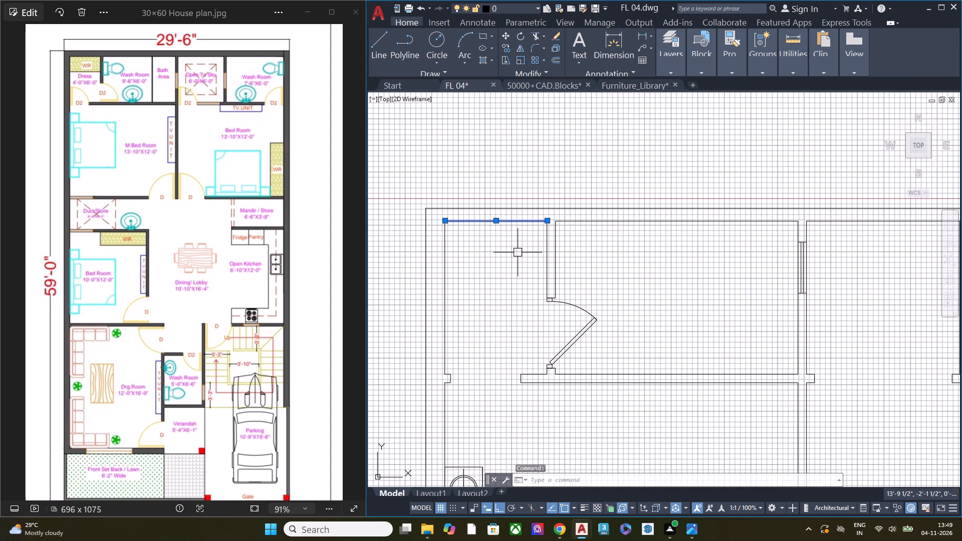
{"action": "type", "text": "off"}
{"action": "key", "text": "space"}
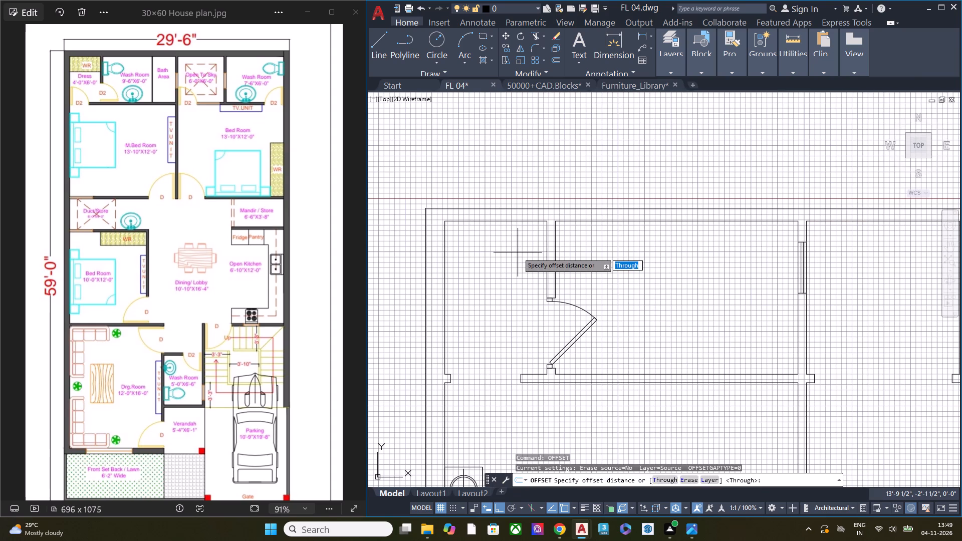
{"action": "key", "text": "space"}
{"action": "type", "text": "2'"}
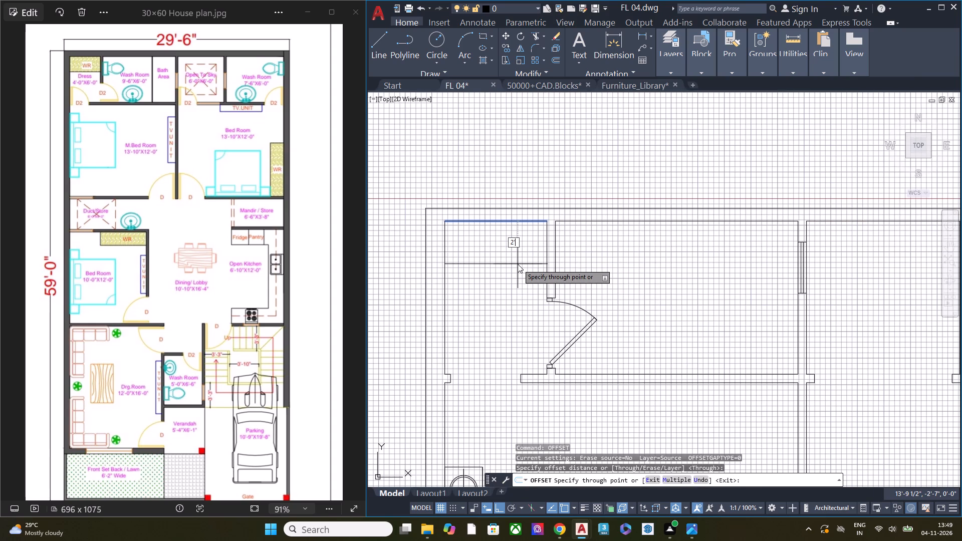
{"action": "key", "text": "Return"}
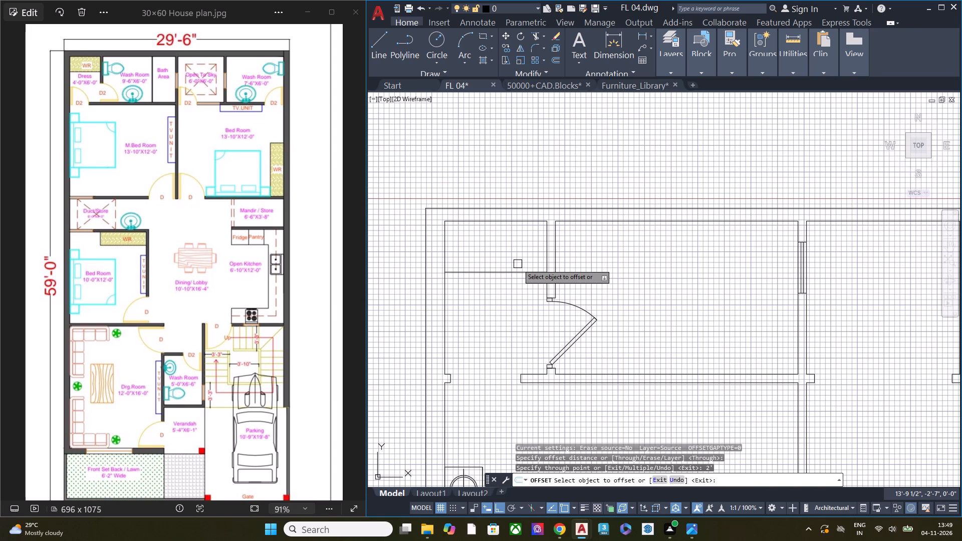
{"action": "key", "text": "Escape"}
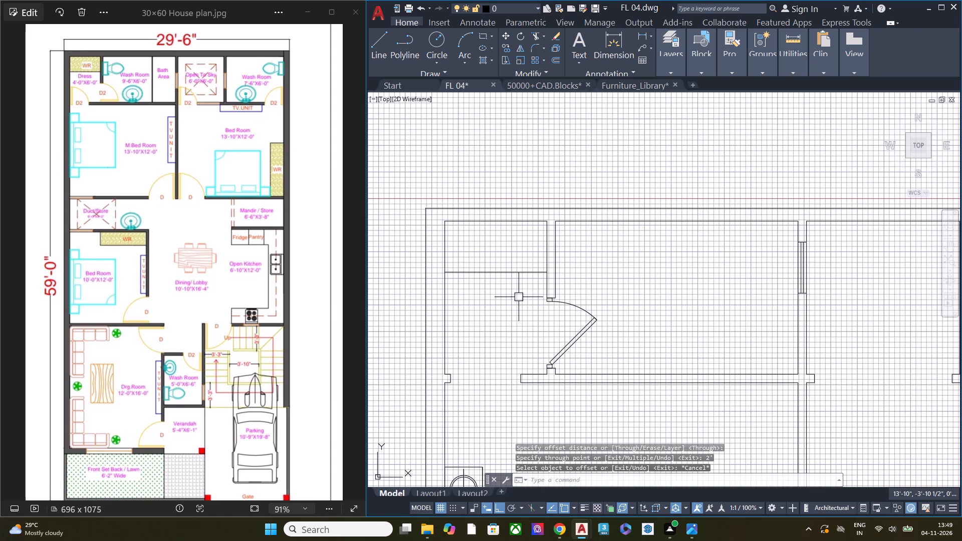
Offset the master wash room's inner wall line beside the open-to-sky area 3' into the room for the bath area boundary.
{"action": "left_click", "coordinate": [796, 315]}
{"action": "key", "text": "o"}
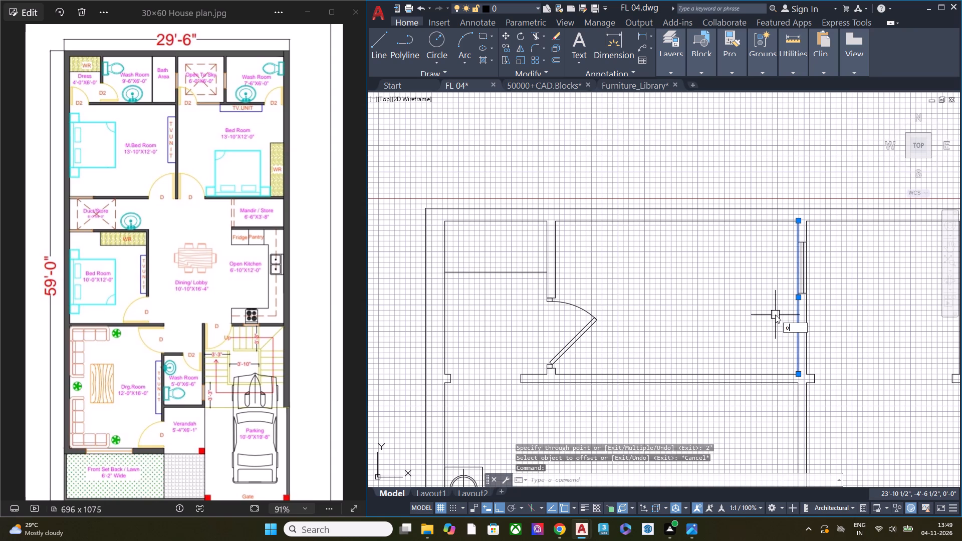
{"action": "type", "text": "ff"}
{"action": "key", "text": "space"}
{"action": "key", "text": "space"}
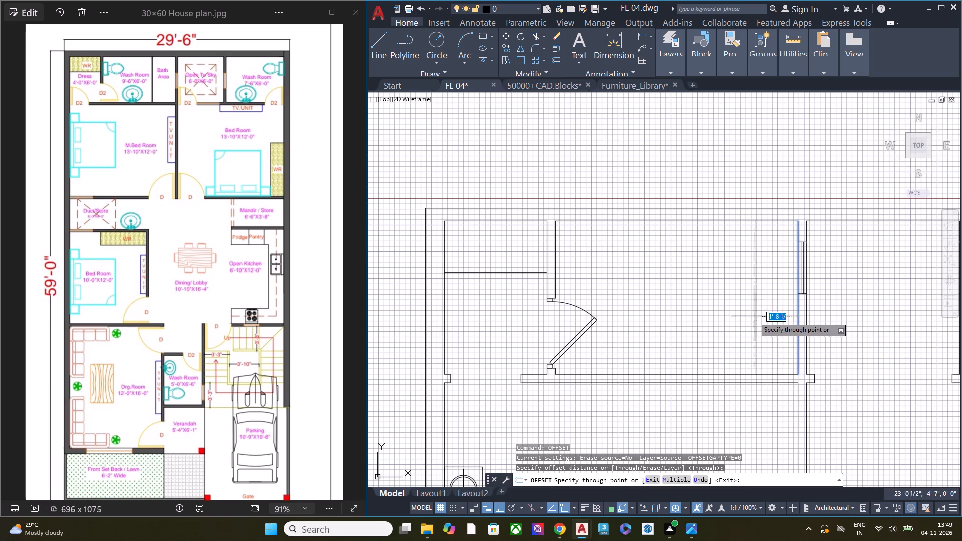
{"action": "type", "text": "3'"}
{"action": "key", "text": "Return"}
{"action": "key", "text": "Escape"}
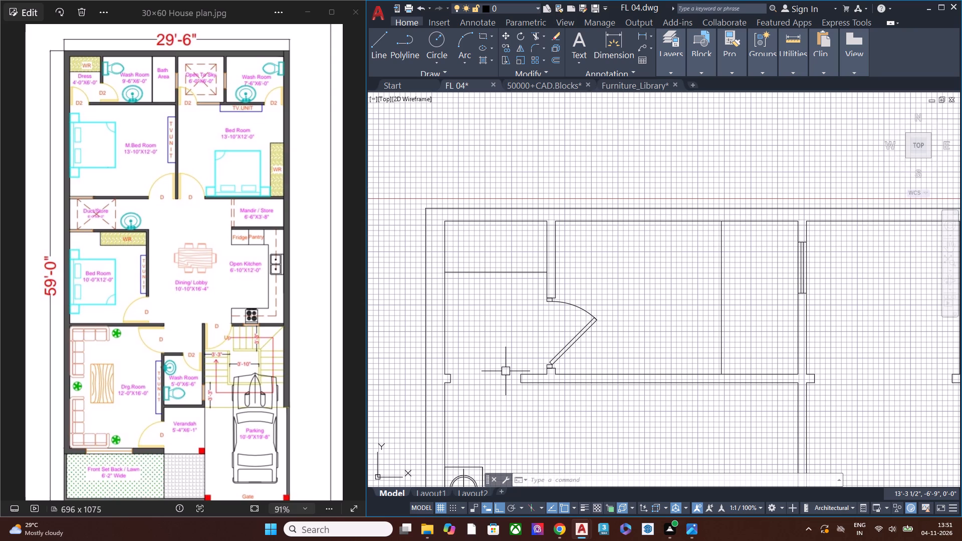
{"action": "key", "text": "Escape"}
Start another Offset in Through mode for the dress and wash room area.
{"action": "middle_click_drag", "start_coordinate": [623, 305], "coordinate": [576, 255]}
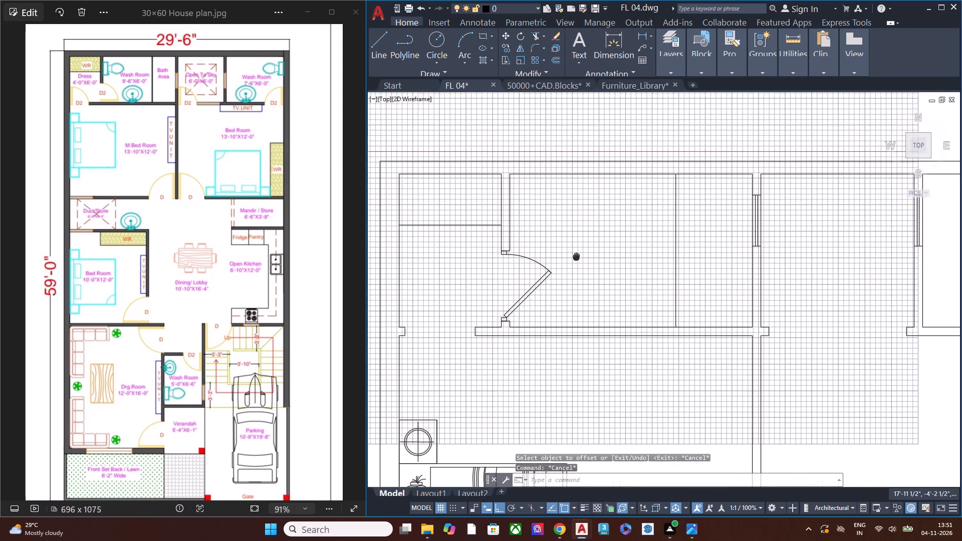
{"action": "middle_click_drag", "start_coordinate": [576, 255], "coordinate": [575, 254]}
{"action": "key", "text": "space"}
{"action": "key", "text": "space"}
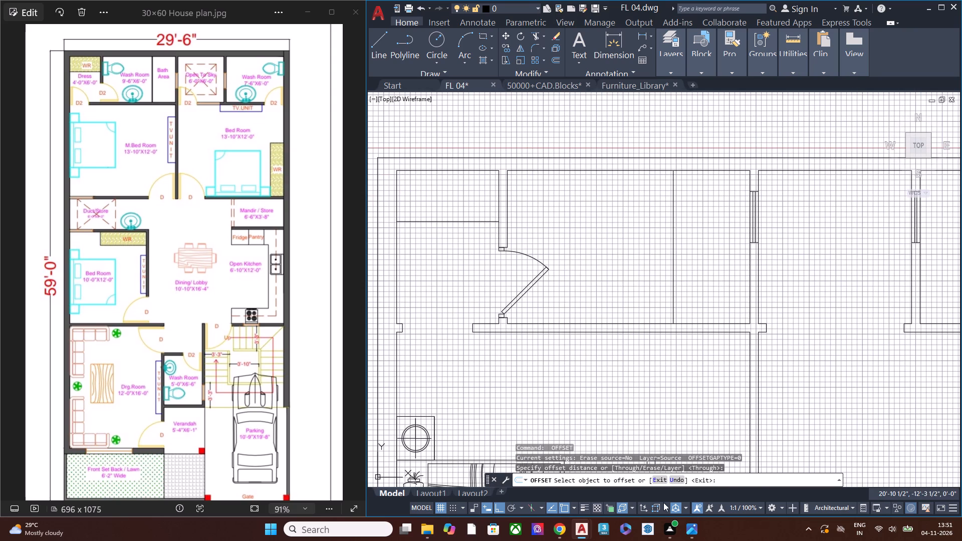
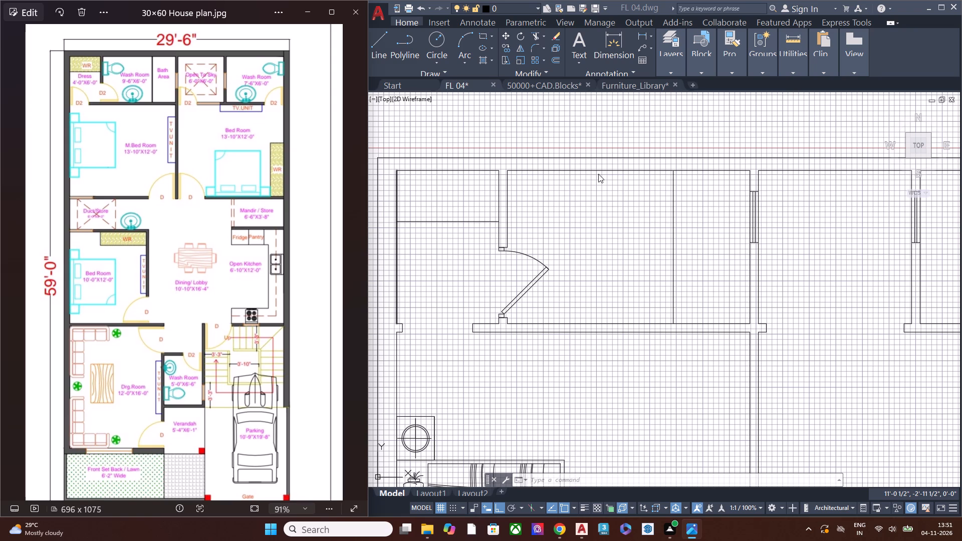
Look over the FL 04 floor plan from the wash rooms through the bedrooms and kitchen.
{"action": "scroll", "coordinate": [584, 236], "scroll_direction": "down", "scroll_amount": 1}
{"action": "middle_click_drag", "start_coordinate": [594, 289], "coordinate": [528, 216]}
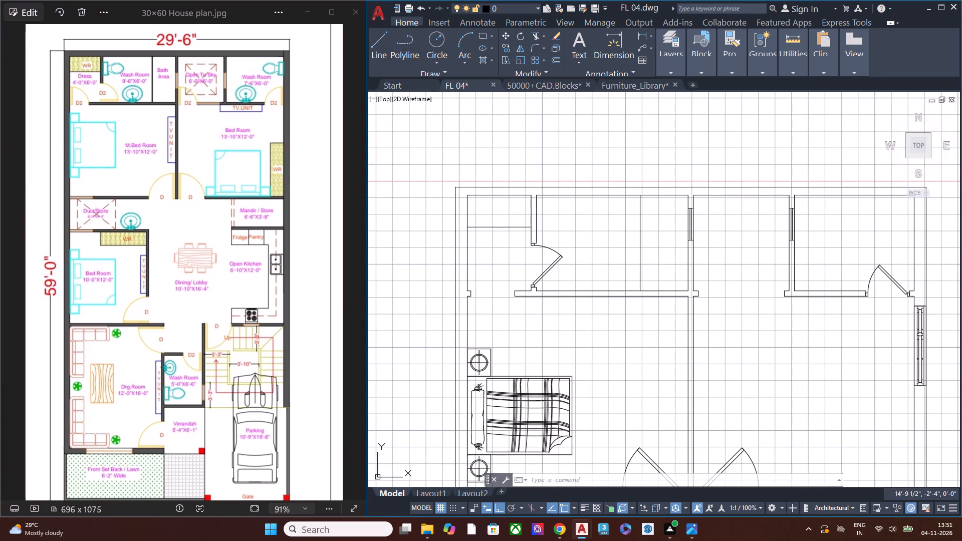
{"action": "middle_click_drag", "start_coordinate": [528, 216], "coordinate": [528, 211]}
{"action": "scroll", "coordinate": [611, 360], "scroll_direction": "down", "scroll_amount": 2}
{"action": "middle_click_drag", "start_coordinate": [595, 368], "coordinate": [498, 259]}
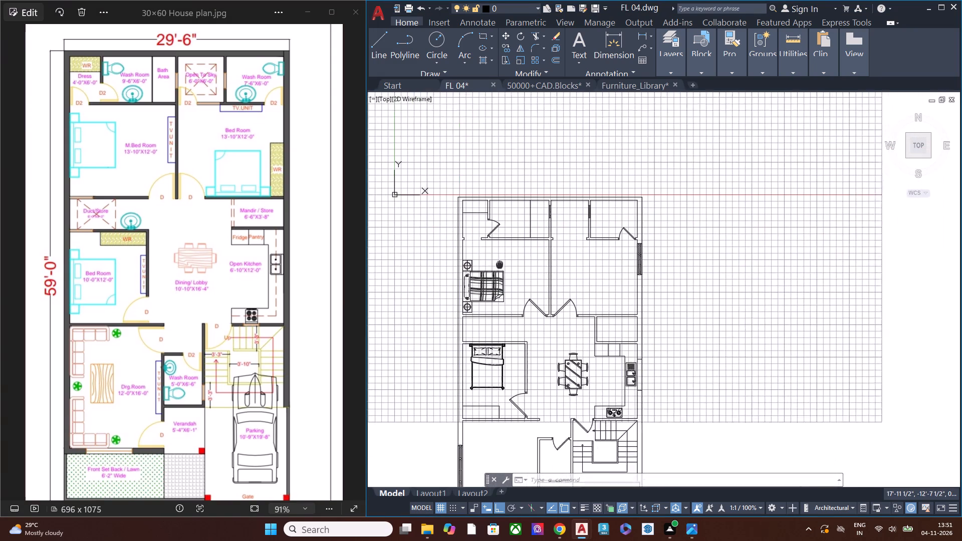
{"action": "middle_click_drag", "start_coordinate": [498, 259], "coordinate": [506, 188]}
{"action": "scroll", "coordinate": [526, 296], "scroll_direction": "up", "scroll_amount": 1}
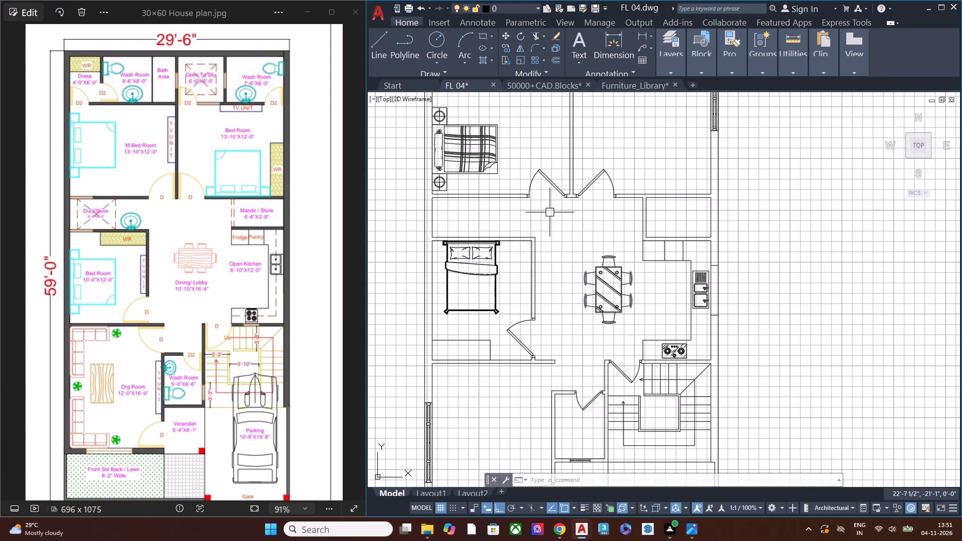
{"action": "middle_click_drag", "start_coordinate": [565, 264], "coordinate": [562, 359]}
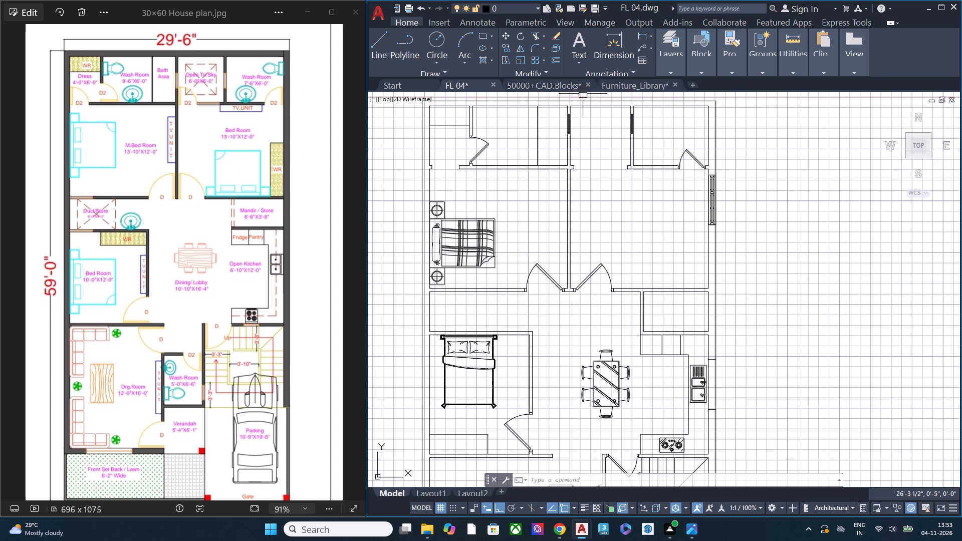
Copy a double bed with two side tables from the 50000+CAD.Blocks drawing into FL 04's 13'-10"X12'-0" Bed Room beside the master bedroom.
{"action": "left_click", "coordinate": [532, 83]}
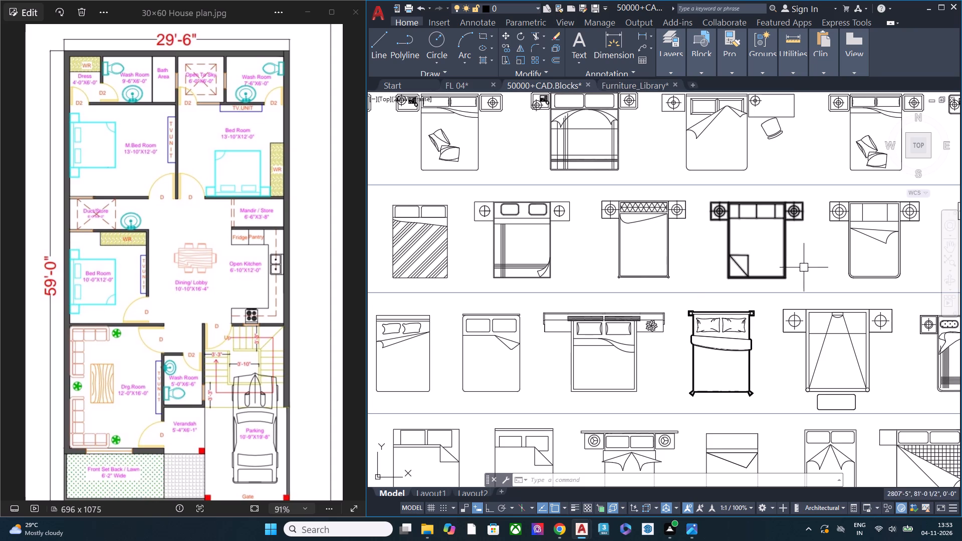
{"action": "scroll", "coordinate": [710, 250], "scroll_direction": "down", "scroll_amount": 1}
{"action": "middle_click_drag", "start_coordinate": [757, 258], "coordinate": [602, 272]}
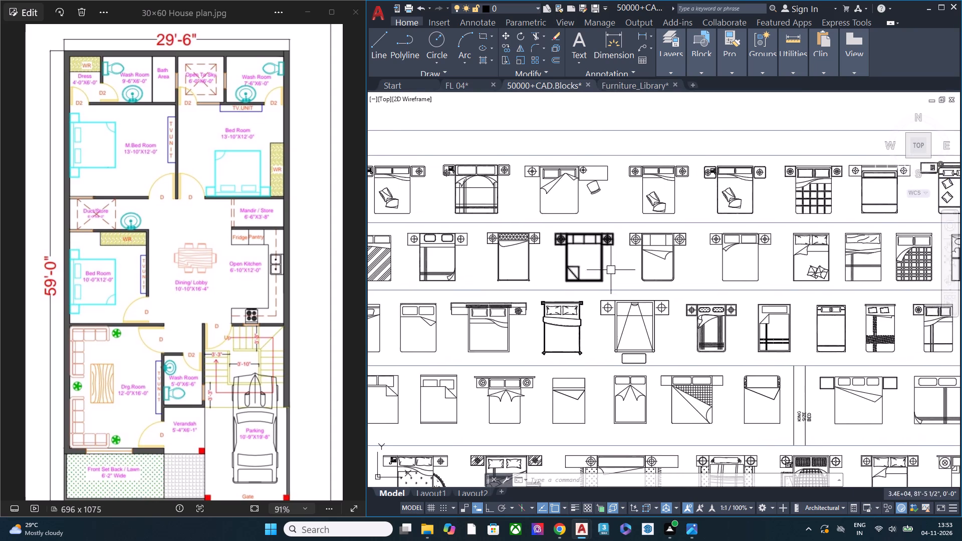
{"action": "scroll", "coordinate": [787, 260], "scroll_direction": "up", "scroll_amount": 2}
{"action": "left_click", "coordinate": [751, 289]}
{"action": "left_click", "coordinate": [677, 225]}
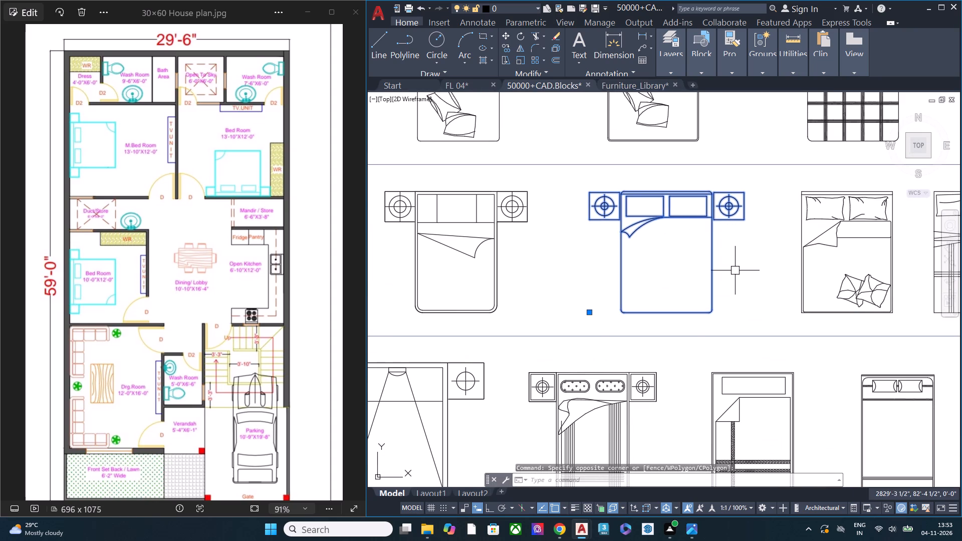
{"action": "key", "text": "ctrl+c"}
{"action": "left_click", "coordinate": [463, 88]}
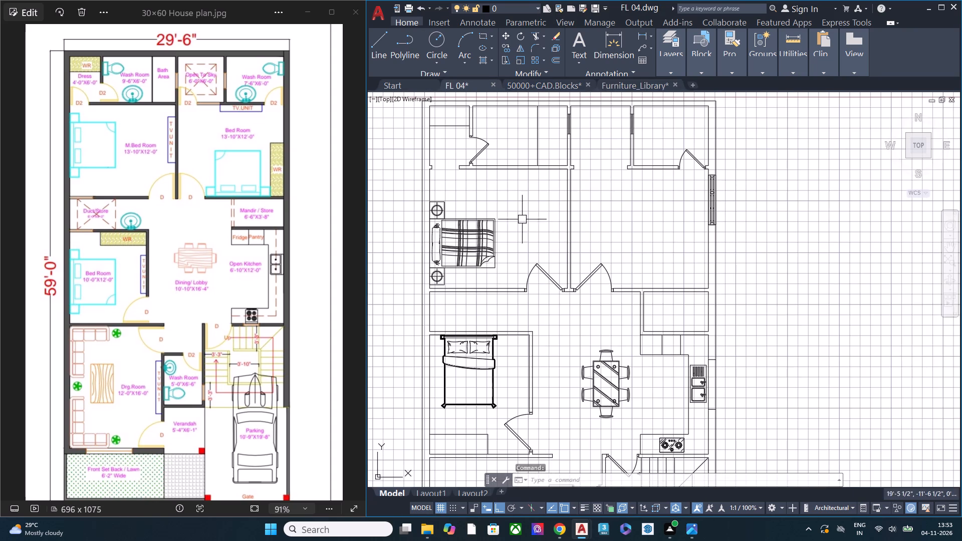
{"action": "key", "text": "ctrl+v"}
{"action": "left_click", "coordinate": [591, 249]}
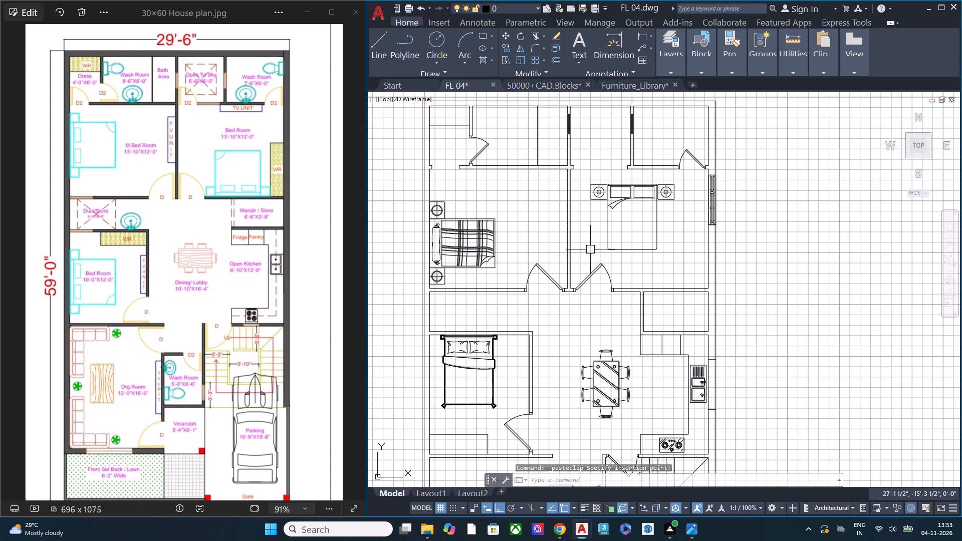
Rotate the pasted double bed 180° about its side table corner.
{"action": "left_click_drag", "start_coordinate": [654, 263], "coordinate": [607, 207]}
{"action": "left_click", "coordinate": [601, 211]}
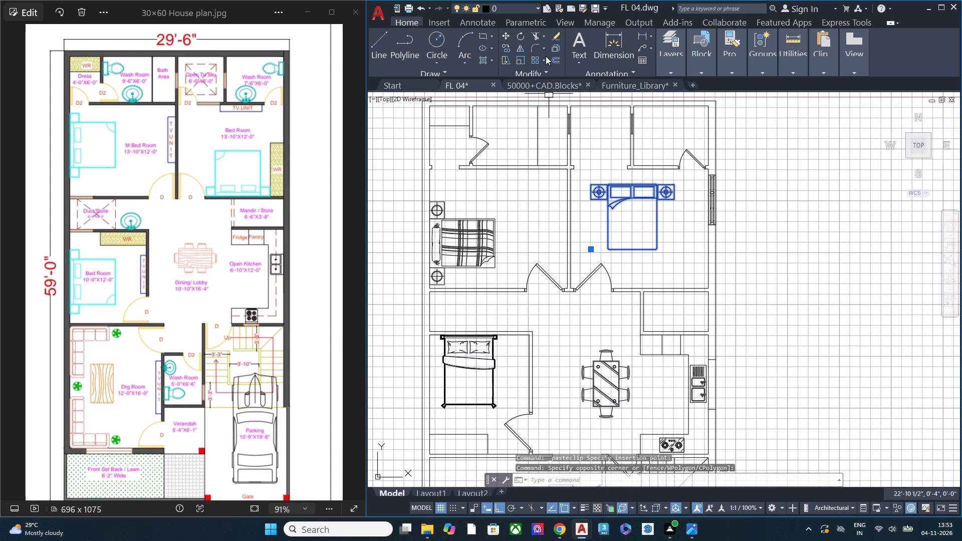
{"action": "key", "text": "r"}
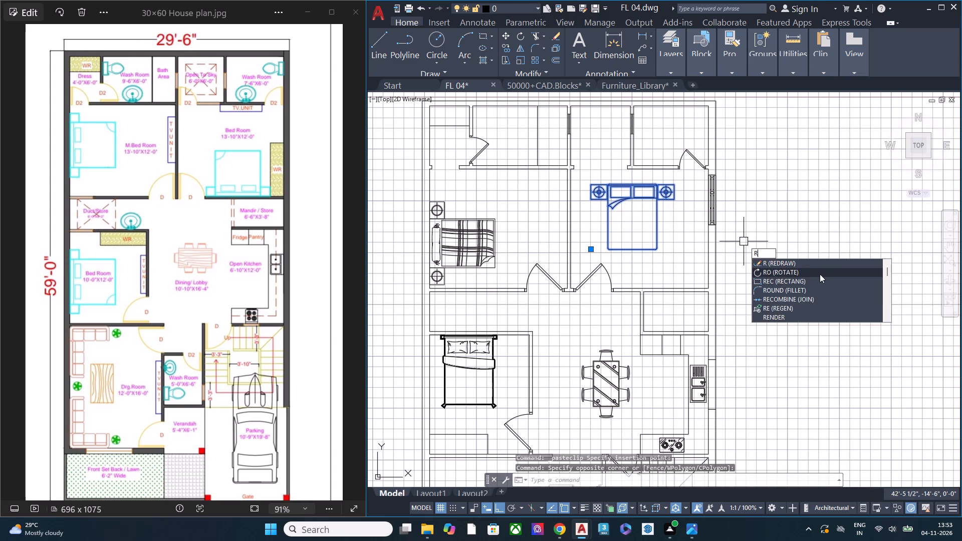
{"action": "left_click", "coordinate": [815, 275]}
{"action": "left_click", "coordinate": [673, 185]}
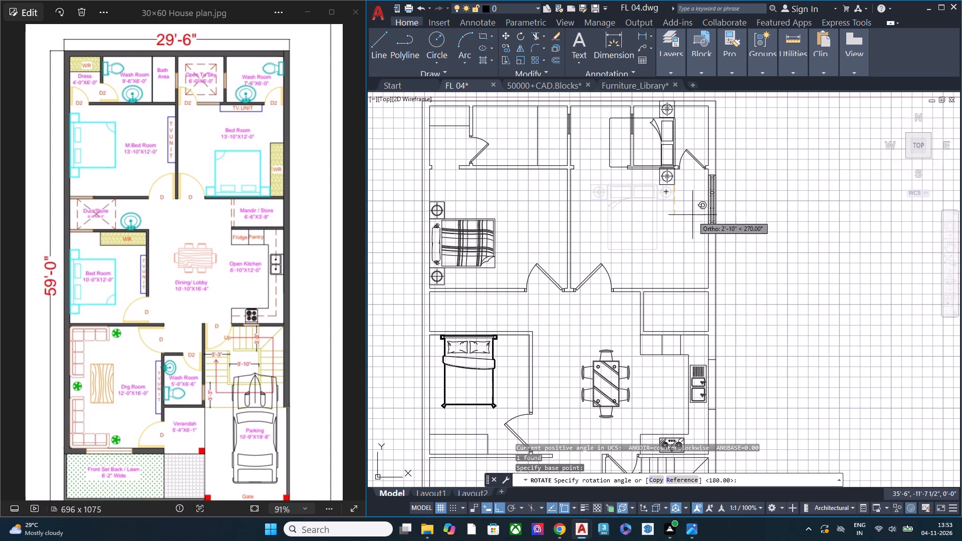
{"action": "left_click", "coordinate": [669, 181]}
Move the rotated bed into the Bed Room with its side tables against the wall shared with the Mandir/Store.
{"action": "left_click", "coordinate": [793, 193]}
{"action": "left_click", "coordinate": [753, 159]}
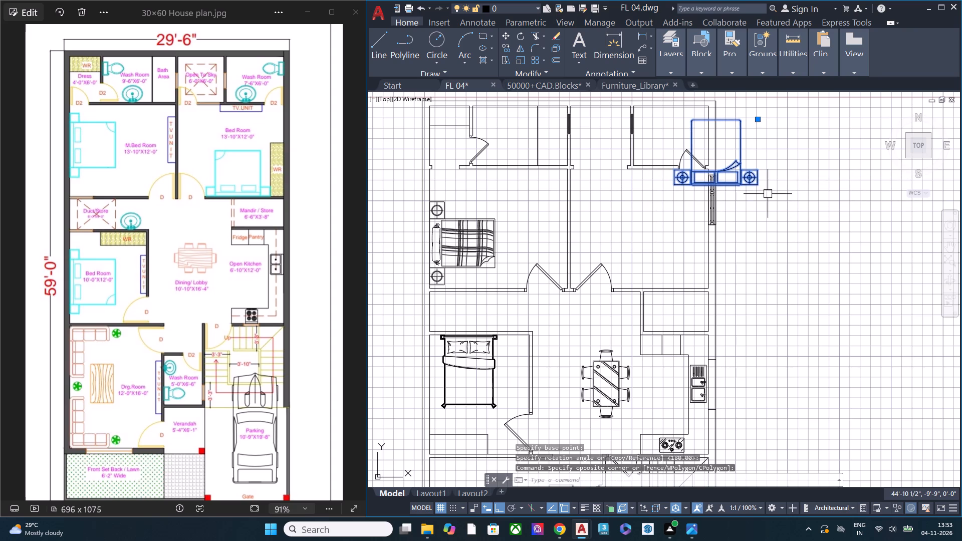
{"action": "key", "text": "m"}
{"action": "key", "text": "space"}
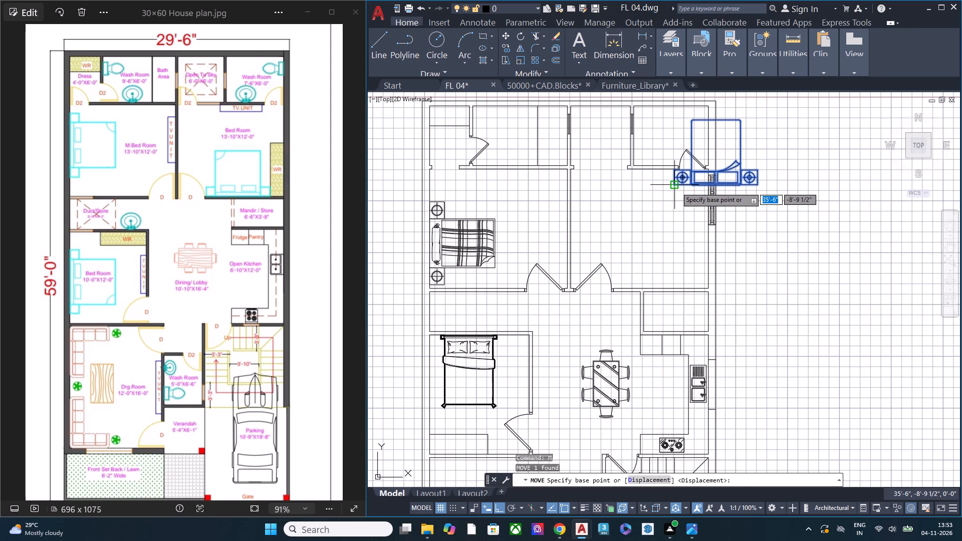
{"action": "left_click", "coordinate": [676, 187]}
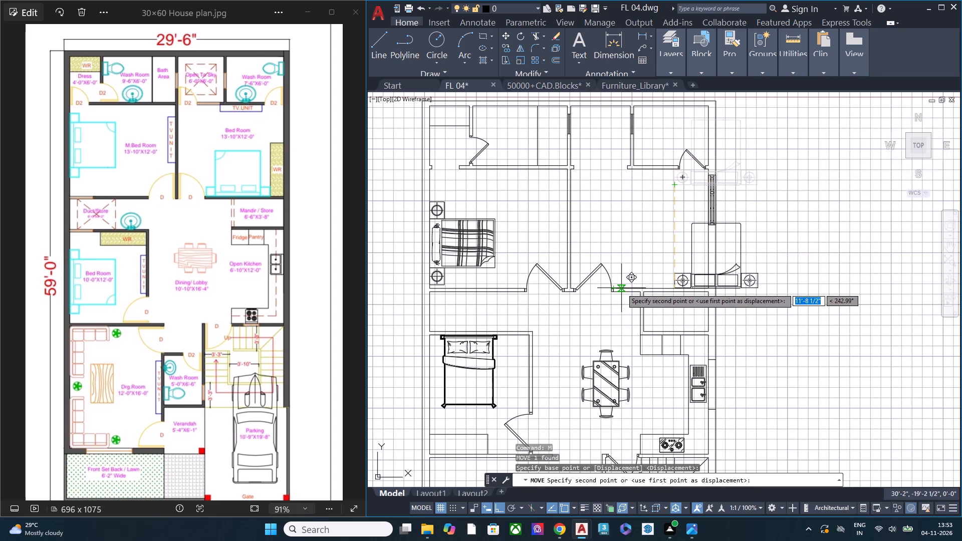
{"action": "left_click", "coordinate": [621, 288]}
{"action": "scroll", "coordinate": [718, 285], "scroll_direction": "up", "scroll_amount": 2}
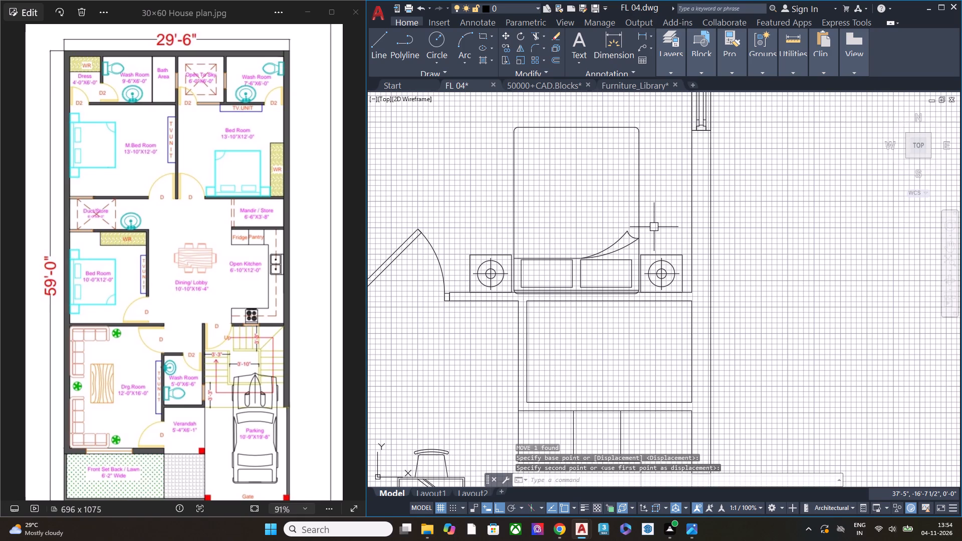
{"action": "key", "text": "Escape"}
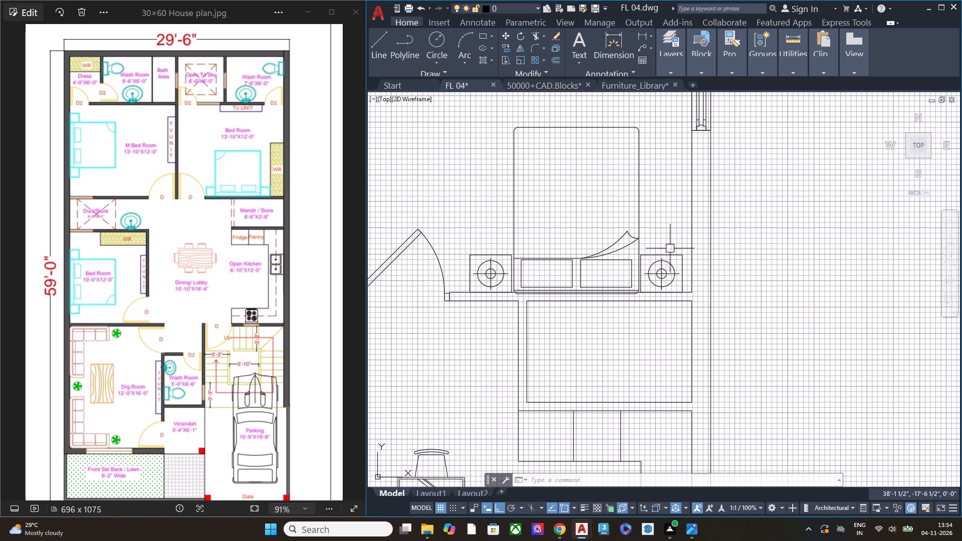
Move the bed slightly into the room so its headboard edge sits on the Mandir/Store wall line.
{"action": "left_click", "coordinate": [651, 235]}
{"action": "left_click", "coordinate": [621, 191]}
{"action": "key", "text": "m"}
{"action": "key", "text": "space"}
{"action": "scroll", "coordinate": [625, 287], "scroll_direction": "up", "scroll_amount": 4}
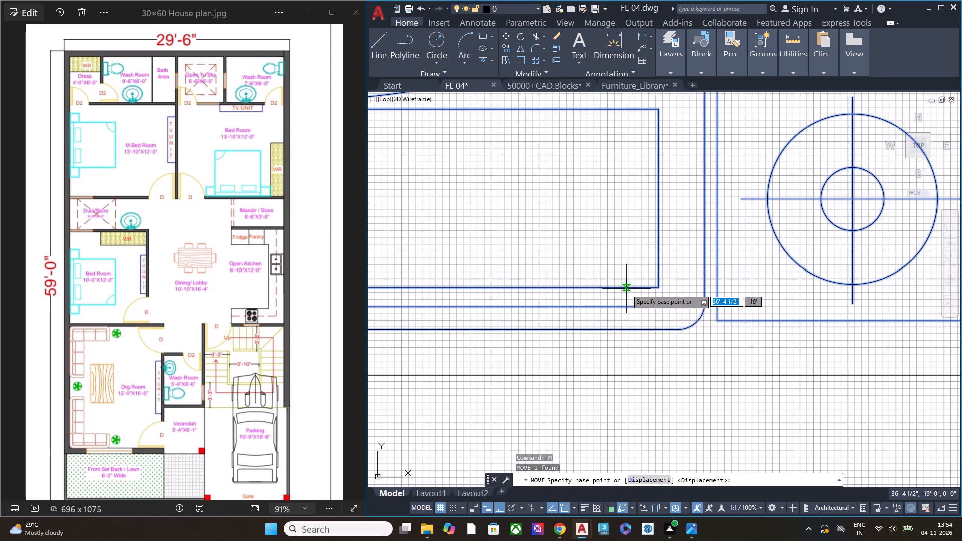
{"action": "left_click", "coordinate": [674, 332]}
{"action": "left_click", "coordinate": [674, 322]}
{"action": "key", "text": "Escape"}
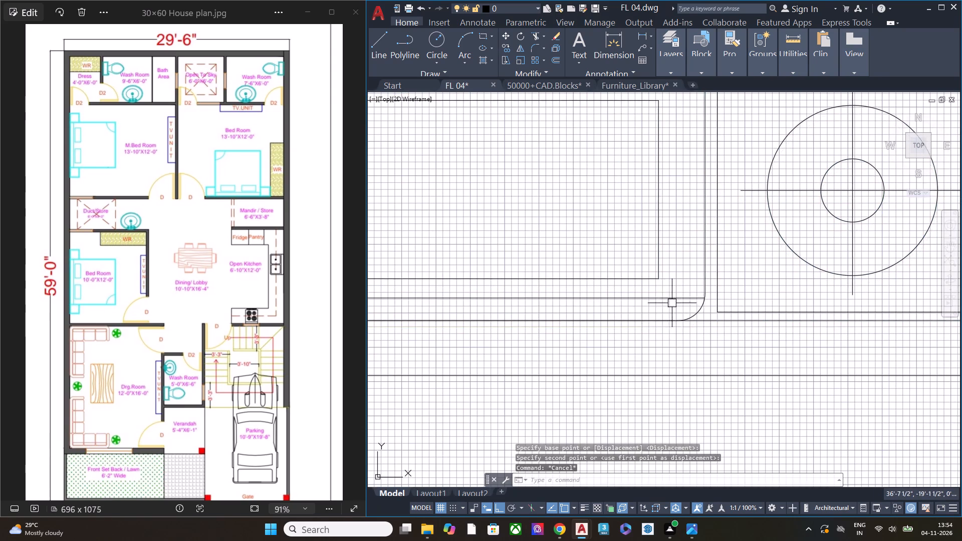
Look over the plan from the newly placed bed down to the empty drawing room.
{"action": "scroll", "coordinate": [689, 247], "scroll_direction": "down", "scroll_amount": 4}
{"action": "middle_click_drag", "start_coordinate": [679, 224], "coordinate": [682, 265]}
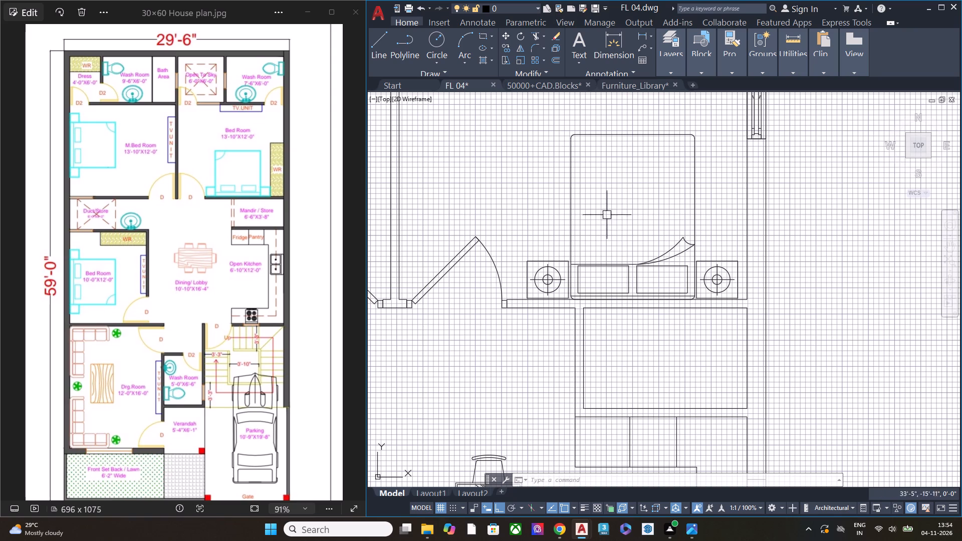
{"action": "scroll", "coordinate": [644, 228], "scroll_direction": "down", "scroll_amount": 1}
{"action": "middle_click_drag", "start_coordinate": [618, 292], "coordinate": [645, 293]}
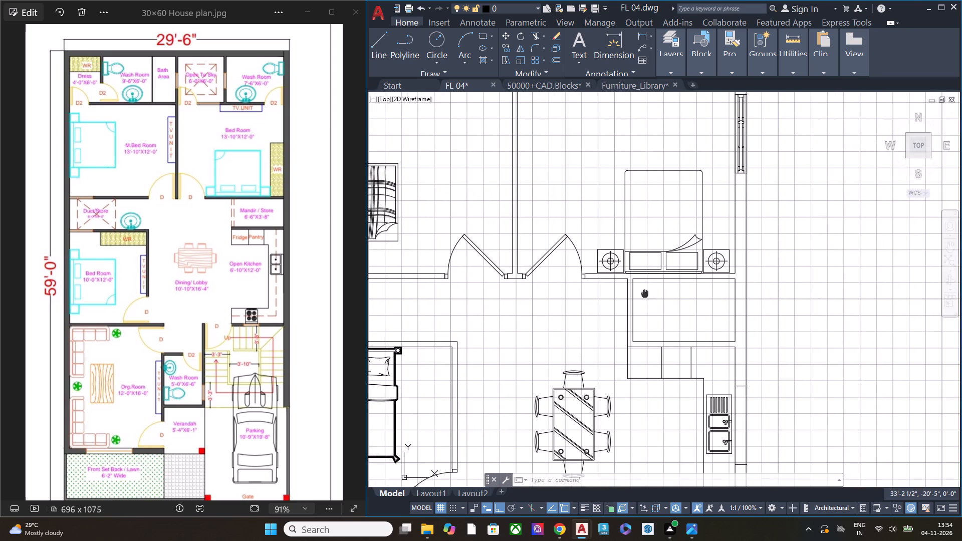
{"action": "middle_click_drag", "start_coordinate": [645, 293], "coordinate": [661, 290]}
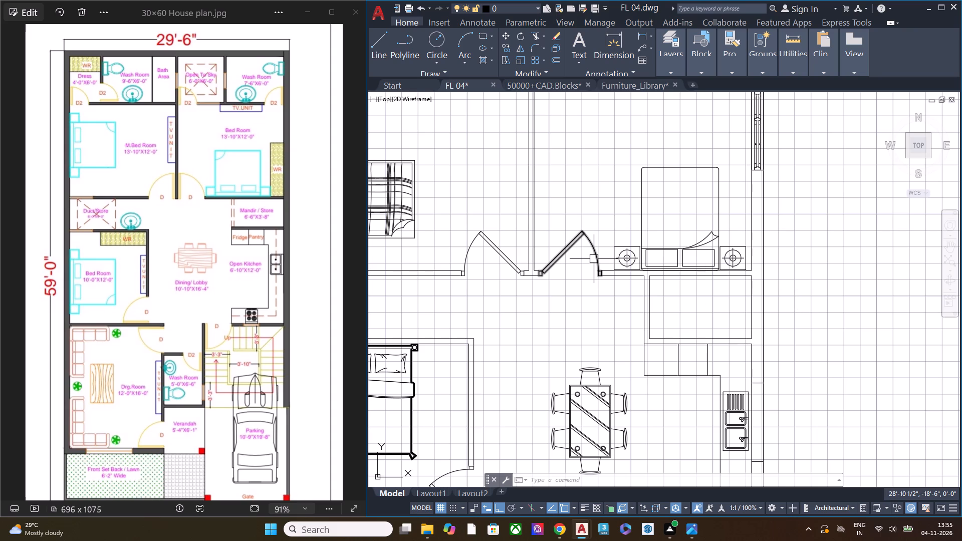
{"action": "scroll", "coordinate": [658, 334], "scroll_direction": "down", "scroll_amount": 1}
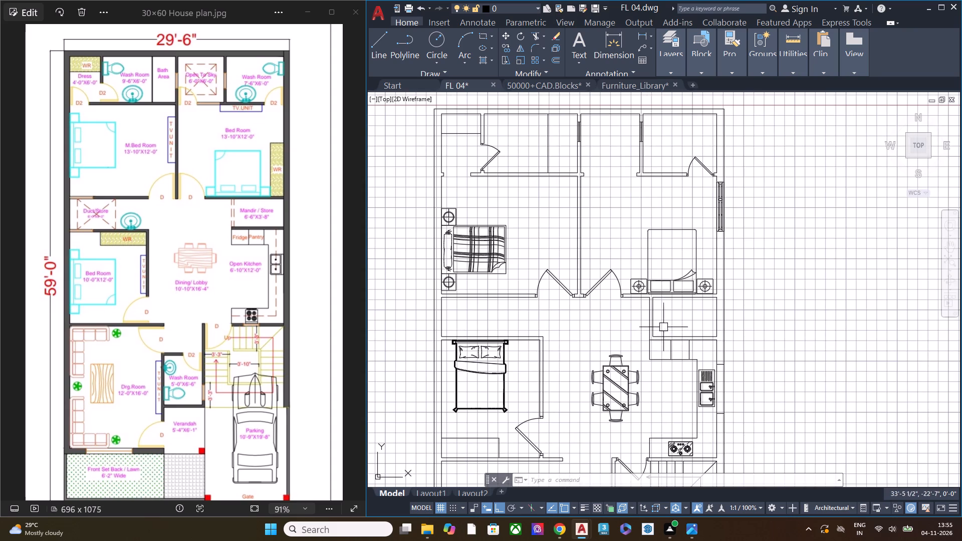
{"action": "middle_click_drag", "start_coordinate": [584, 328], "coordinate": [679, 228]}
{"action": "middle_click_drag", "start_coordinate": [628, 416], "coordinate": [612, 314]}
{"action": "middle_click_drag", "start_coordinate": [603, 363], "coordinate": [582, 351]}
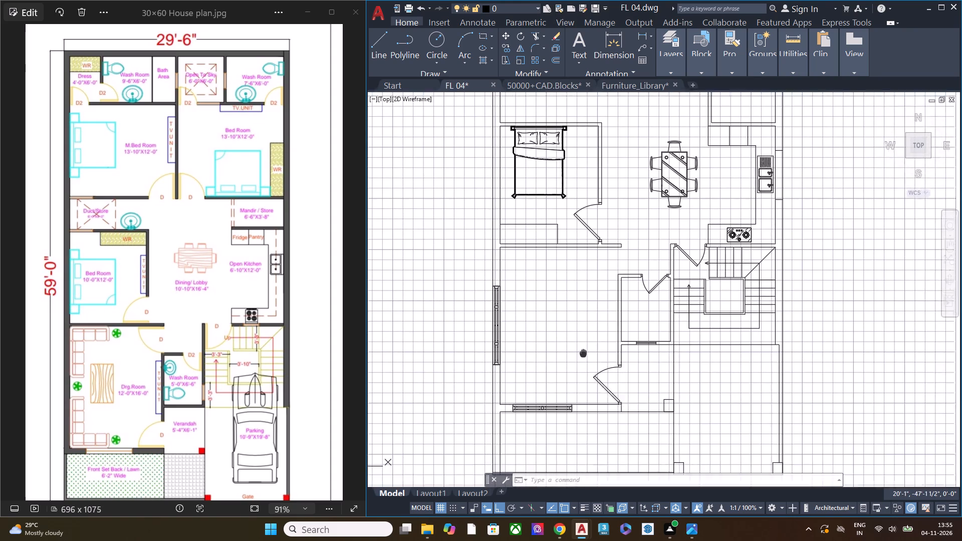
{"action": "middle_click_drag", "start_coordinate": [582, 351], "coordinate": [546, 326]}
Look through the sofa set blocks in the 50000+CAD.Blocks drawing for one that suits the drawing room.
{"action": "left_click", "coordinate": [556, 87]}
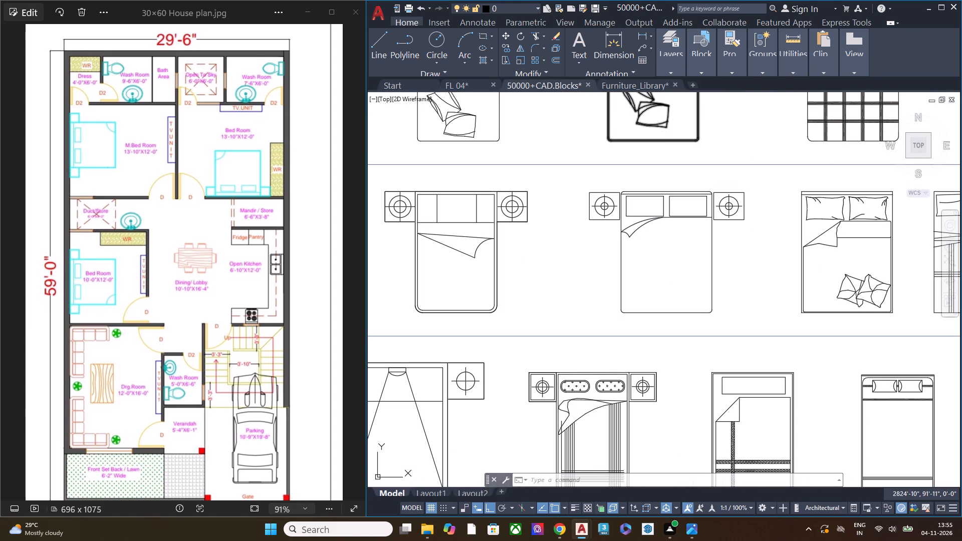
{"action": "scroll", "coordinate": [729, 241], "scroll_direction": "down", "scroll_amount": 8}
{"action": "scroll", "coordinate": [570, 272], "scroll_direction": "up", "scroll_amount": 5}
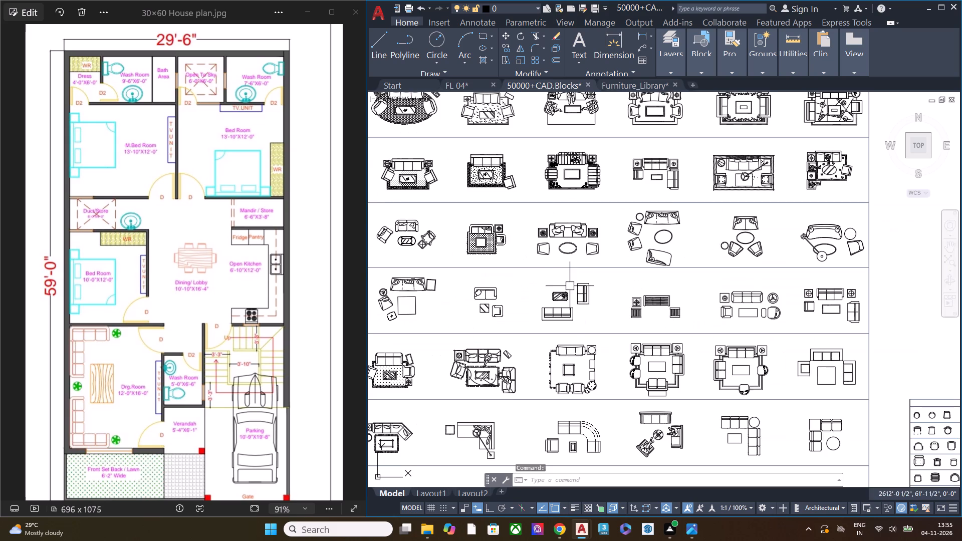
{"action": "middle_click_drag", "start_coordinate": [589, 282], "coordinate": [669, 269]}
{"action": "scroll", "coordinate": [580, 366], "scroll_direction": "up", "scroll_amount": 2}
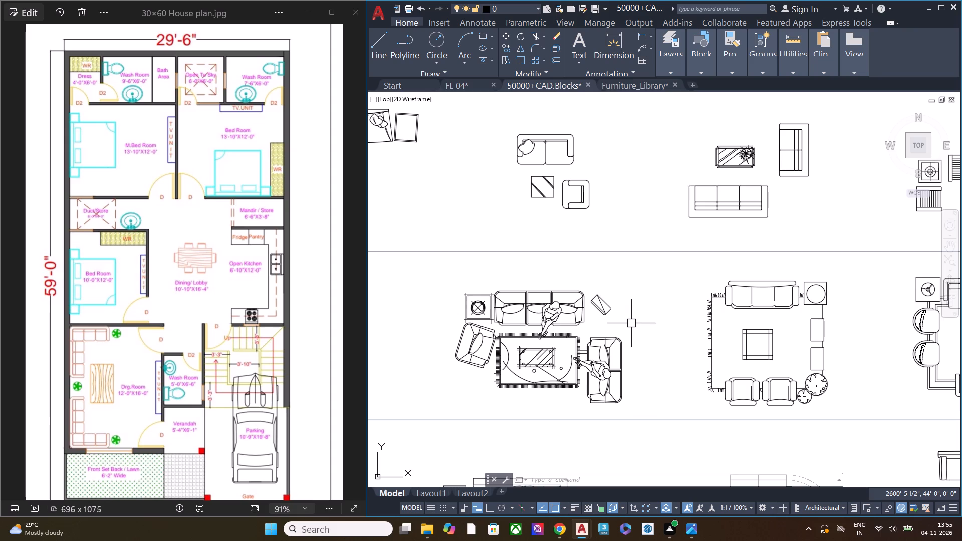
{"action": "left_click", "coordinate": [638, 360]}
{"action": "left_click", "coordinate": [681, 329]}
{"action": "scroll", "coordinate": [652, 312], "scroll_direction": "down", "scroll_amount": 3}
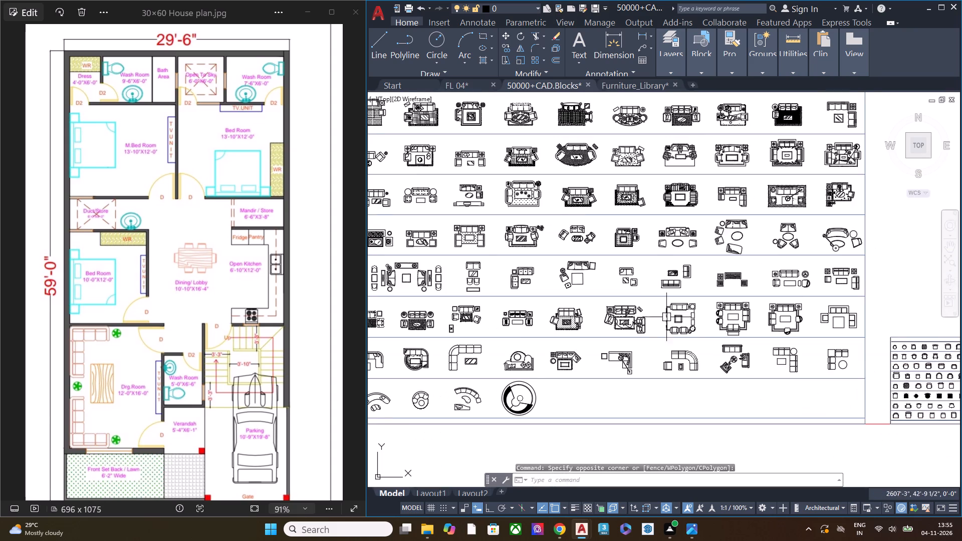
{"action": "scroll", "coordinate": [739, 325], "scroll_direction": "up", "scroll_amount": 4}
{"action": "scroll", "coordinate": [712, 296], "scroll_direction": "down", "scroll_amount": 3}
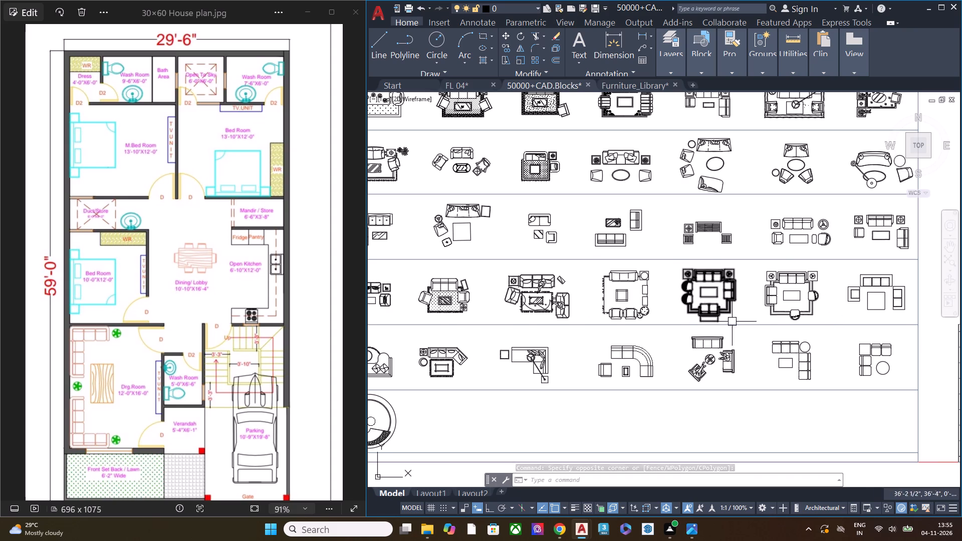
{"action": "middle_click_drag", "start_coordinate": [528, 289], "coordinate": [691, 348]}
{"action": "middle_click_drag", "start_coordinate": [560, 264], "coordinate": [629, 360]}
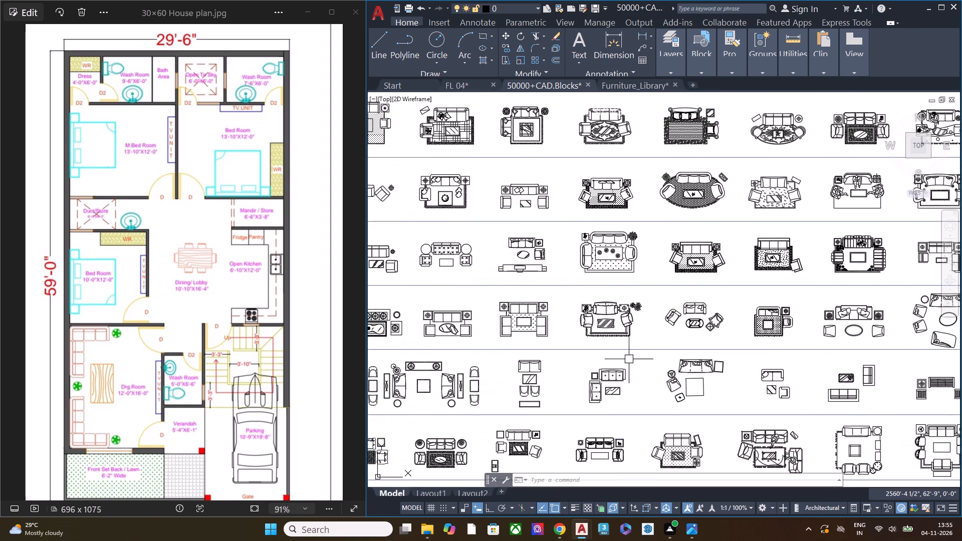
{"action": "scroll", "coordinate": [594, 254], "scroll_direction": "up", "scroll_amount": 3}
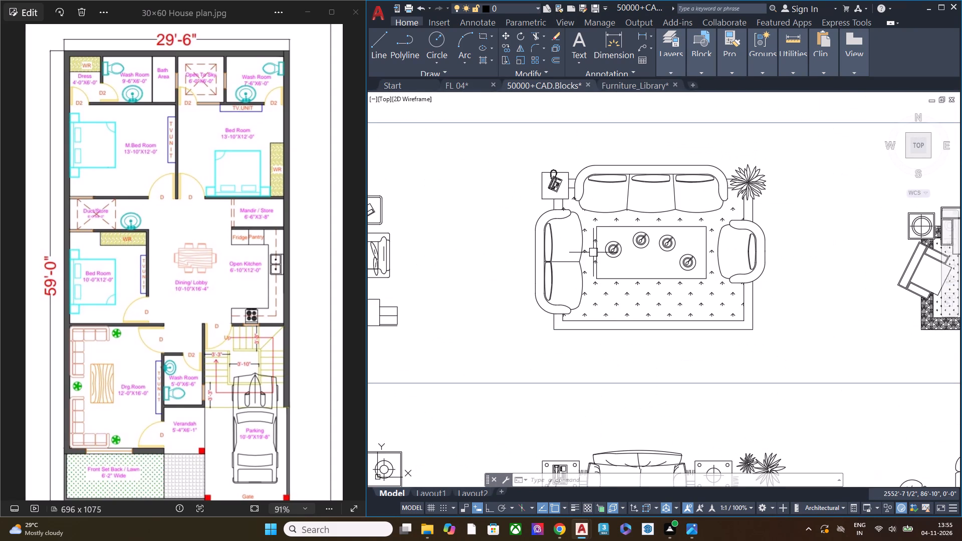
{"action": "scroll", "coordinate": [603, 255], "scroll_direction": "down", "scroll_amount": 3}
{"action": "middle_click_drag", "start_coordinate": [651, 261], "coordinate": [683, 333]}
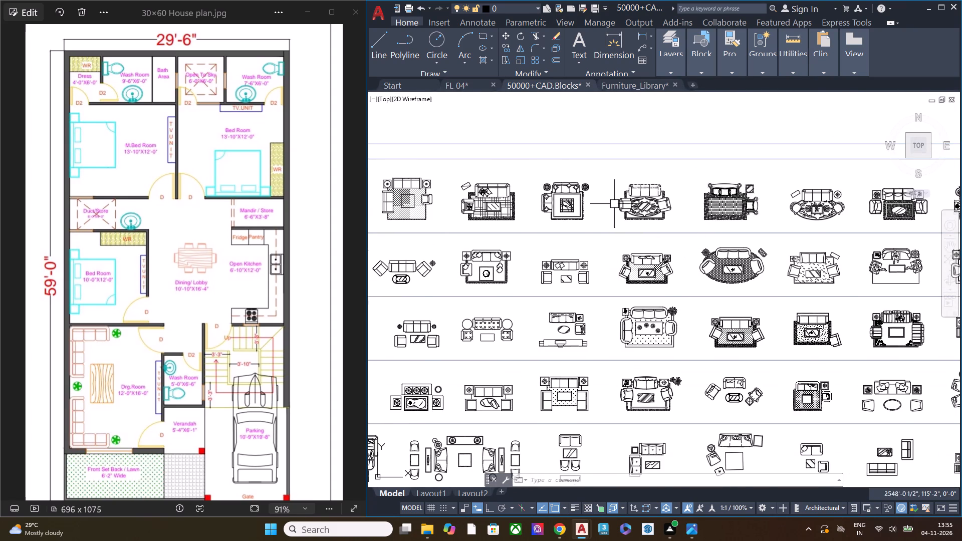
{"action": "scroll", "coordinate": [614, 204], "scroll_direction": "up", "scroll_amount": 2}
{"action": "scroll", "coordinate": [544, 216], "scroll_direction": "down", "scroll_amount": 2}
{"action": "middle_click_drag", "start_coordinate": [512, 225], "coordinate": [576, 221]}
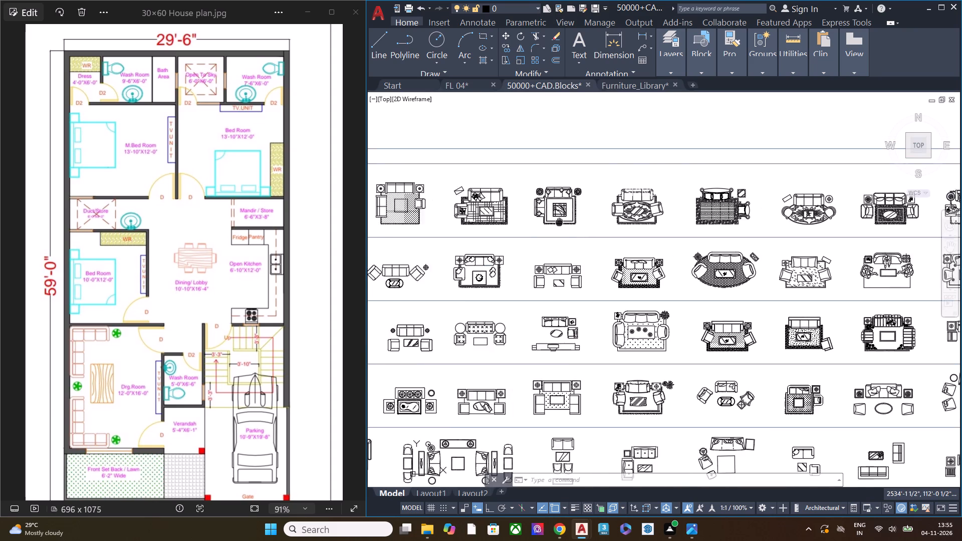
{"action": "middle_click_drag", "start_coordinate": [576, 221], "coordinate": [664, 220]}
{"action": "middle_click_drag", "start_coordinate": [510, 251], "coordinate": [692, 346]}
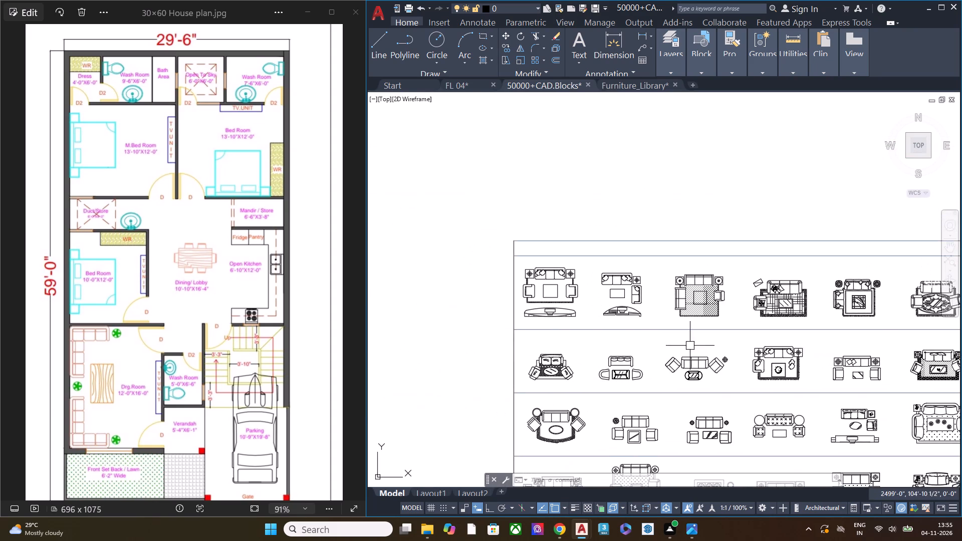
{"action": "scroll", "coordinate": [572, 327], "scroll_direction": "up", "scroll_amount": 2}
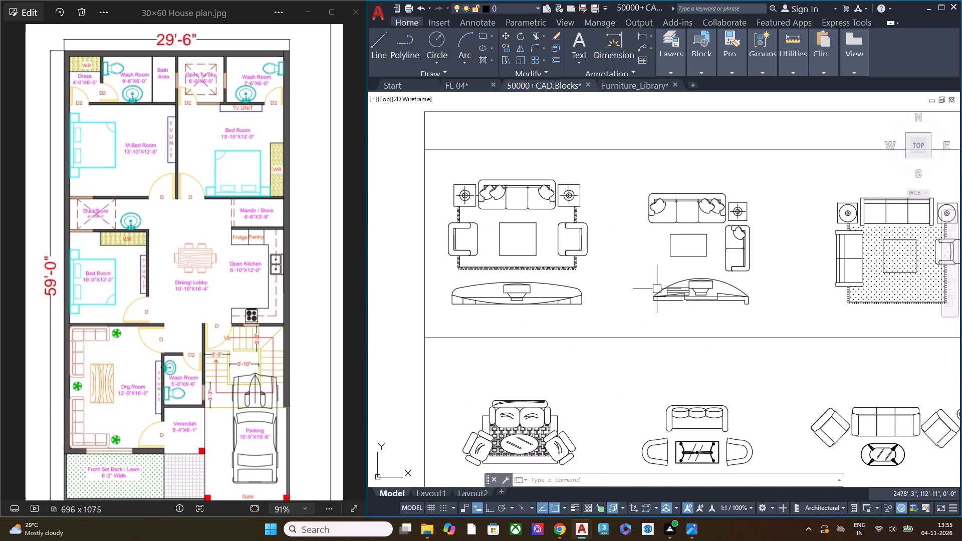
{"action": "scroll", "coordinate": [634, 292], "scroll_direction": "down", "scroll_amount": 2}
{"action": "middle_click_drag", "start_coordinate": [663, 339], "coordinate": [520, 233]}
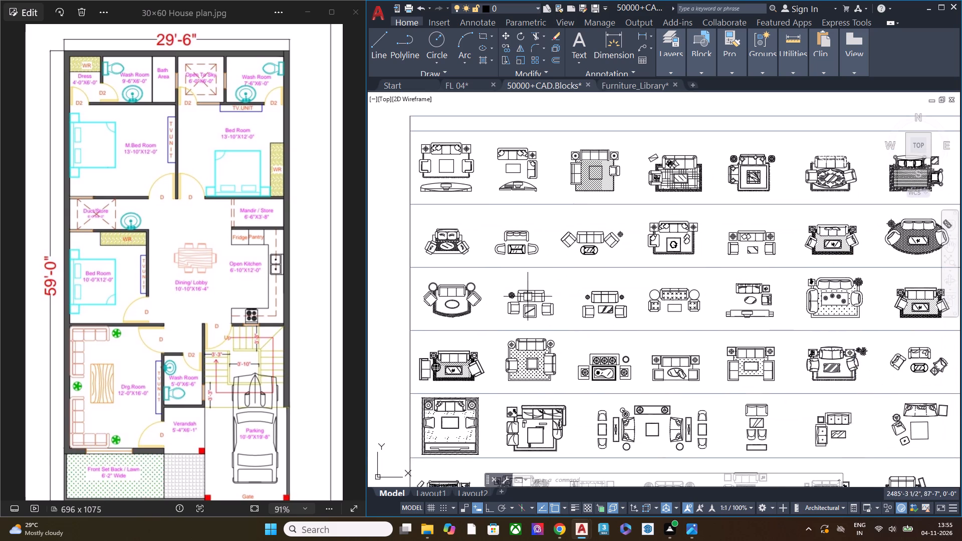
{"action": "scroll", "coordinate": [487, 358], "scroll_direction": "up", "scroll_amount": 1}
{"action": "middle_click_drag", "start_coordinate": [595, 352], "coordinate": [533, 182]}
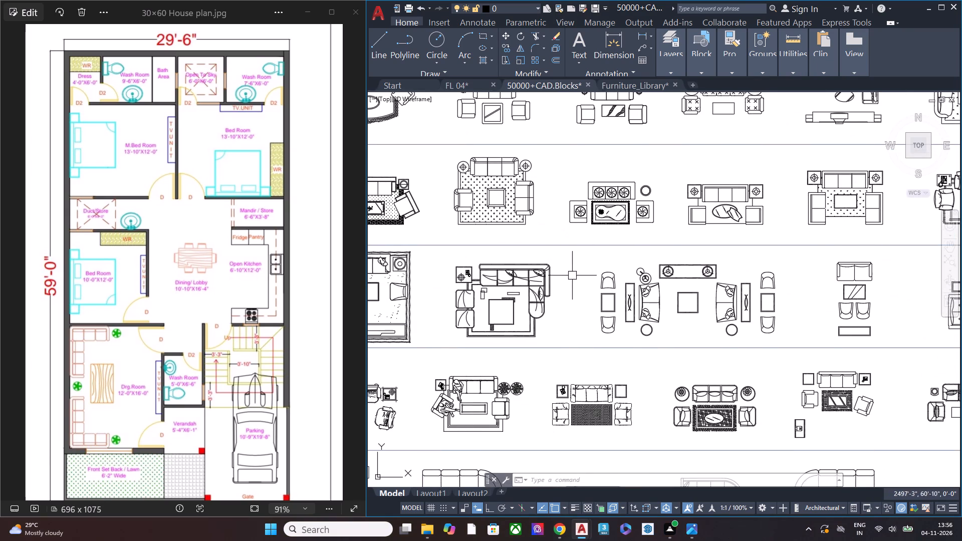
{"action": "scroll", "coordinate": [552, 323], "scroll_direction": "up", "scroll_amount": 2}
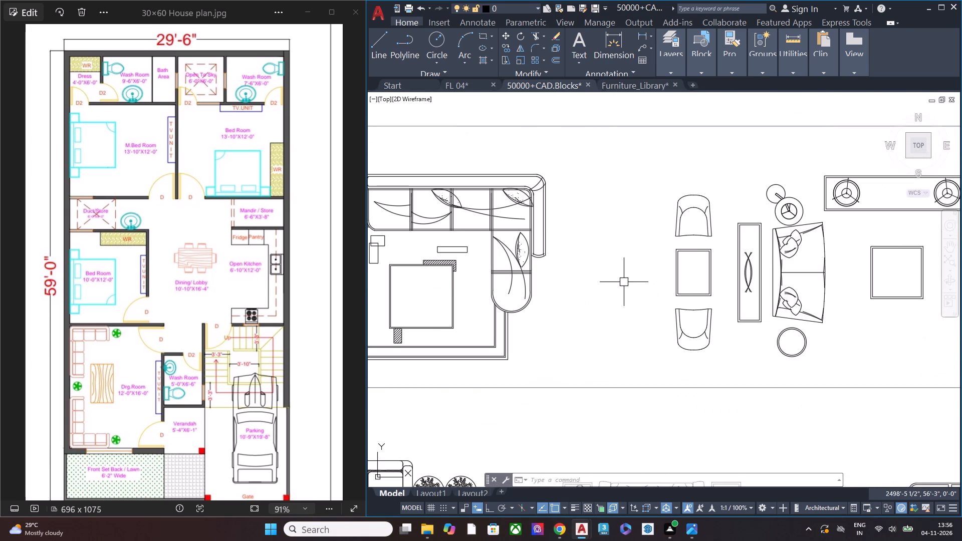
{"action": "scroll", "coordinate": [625, 282], "scroll_direction": "down", "scroll_amount": 1}
{"action": "middle_click_drag", "start_coordinate": [565, 294], "coordinate": [616, 292]}
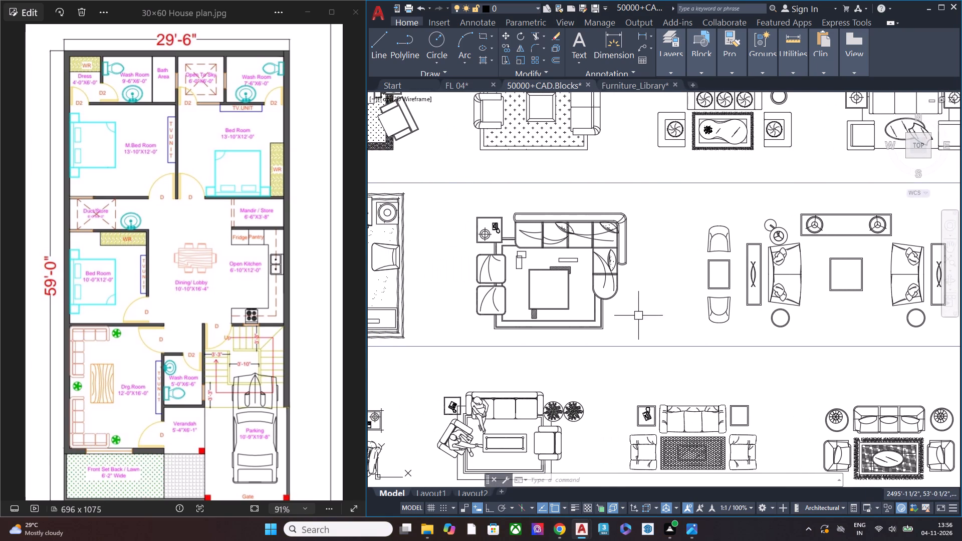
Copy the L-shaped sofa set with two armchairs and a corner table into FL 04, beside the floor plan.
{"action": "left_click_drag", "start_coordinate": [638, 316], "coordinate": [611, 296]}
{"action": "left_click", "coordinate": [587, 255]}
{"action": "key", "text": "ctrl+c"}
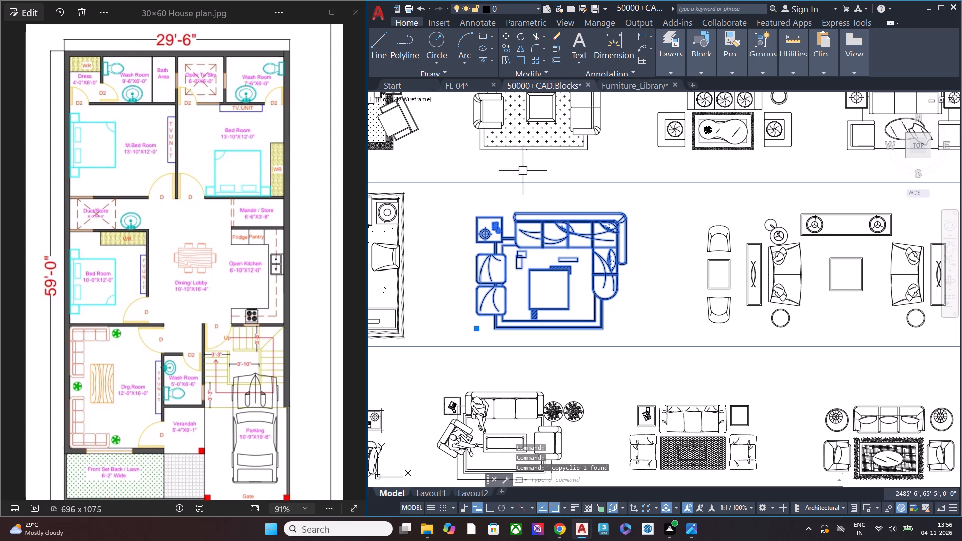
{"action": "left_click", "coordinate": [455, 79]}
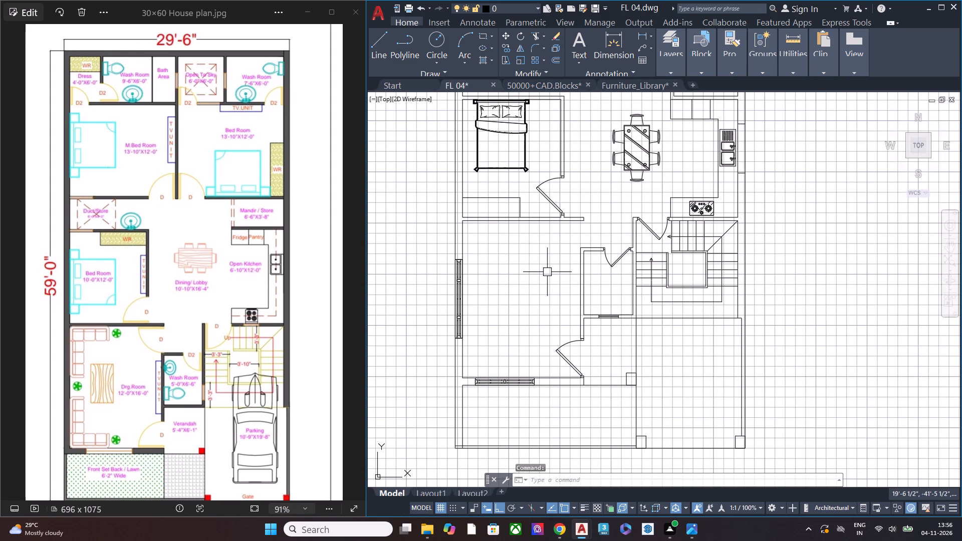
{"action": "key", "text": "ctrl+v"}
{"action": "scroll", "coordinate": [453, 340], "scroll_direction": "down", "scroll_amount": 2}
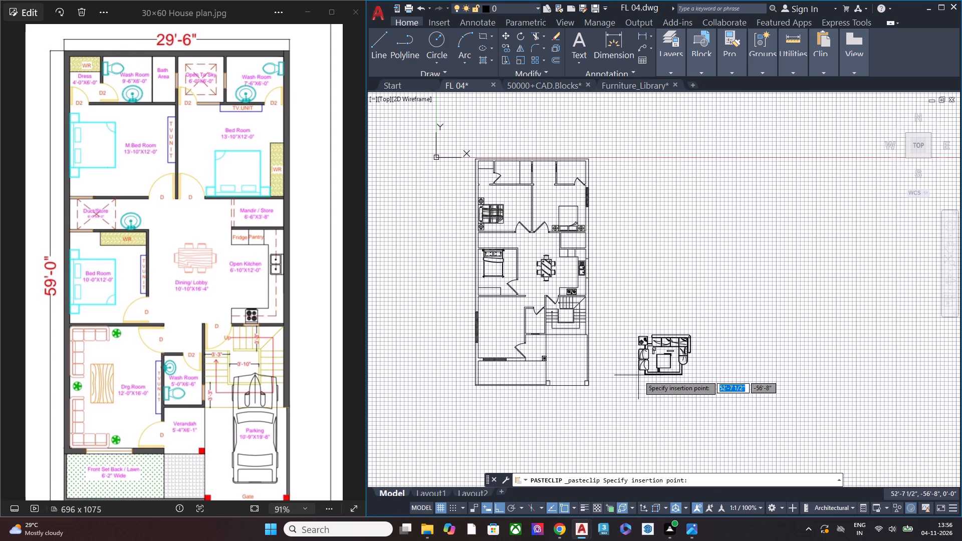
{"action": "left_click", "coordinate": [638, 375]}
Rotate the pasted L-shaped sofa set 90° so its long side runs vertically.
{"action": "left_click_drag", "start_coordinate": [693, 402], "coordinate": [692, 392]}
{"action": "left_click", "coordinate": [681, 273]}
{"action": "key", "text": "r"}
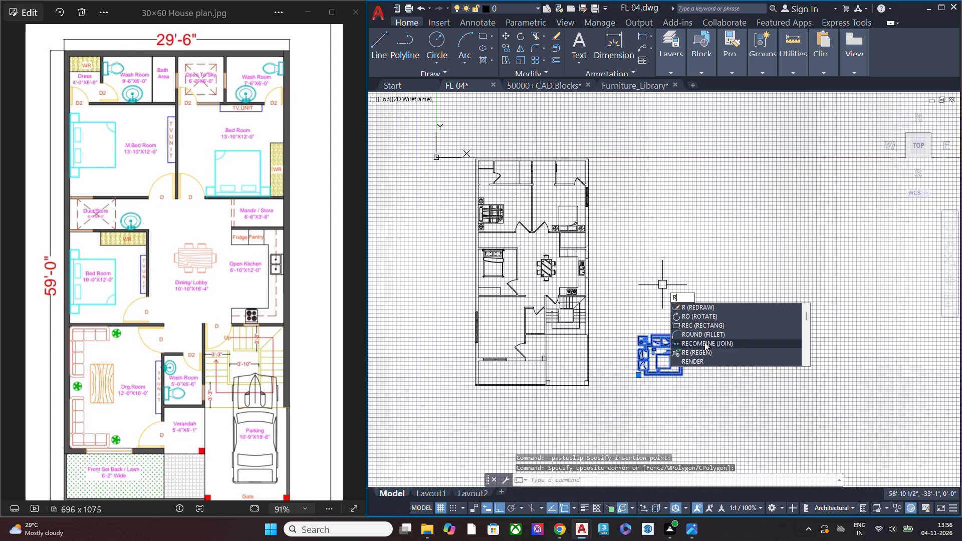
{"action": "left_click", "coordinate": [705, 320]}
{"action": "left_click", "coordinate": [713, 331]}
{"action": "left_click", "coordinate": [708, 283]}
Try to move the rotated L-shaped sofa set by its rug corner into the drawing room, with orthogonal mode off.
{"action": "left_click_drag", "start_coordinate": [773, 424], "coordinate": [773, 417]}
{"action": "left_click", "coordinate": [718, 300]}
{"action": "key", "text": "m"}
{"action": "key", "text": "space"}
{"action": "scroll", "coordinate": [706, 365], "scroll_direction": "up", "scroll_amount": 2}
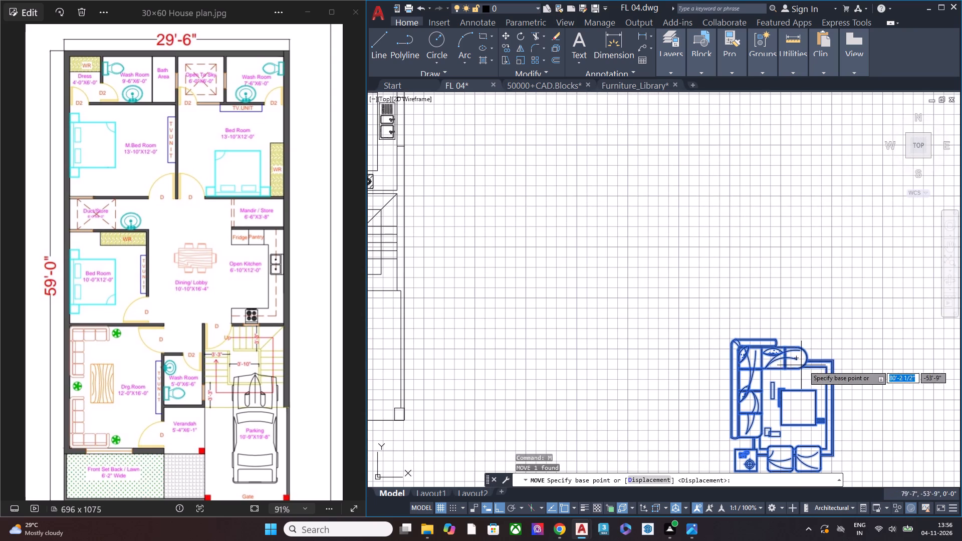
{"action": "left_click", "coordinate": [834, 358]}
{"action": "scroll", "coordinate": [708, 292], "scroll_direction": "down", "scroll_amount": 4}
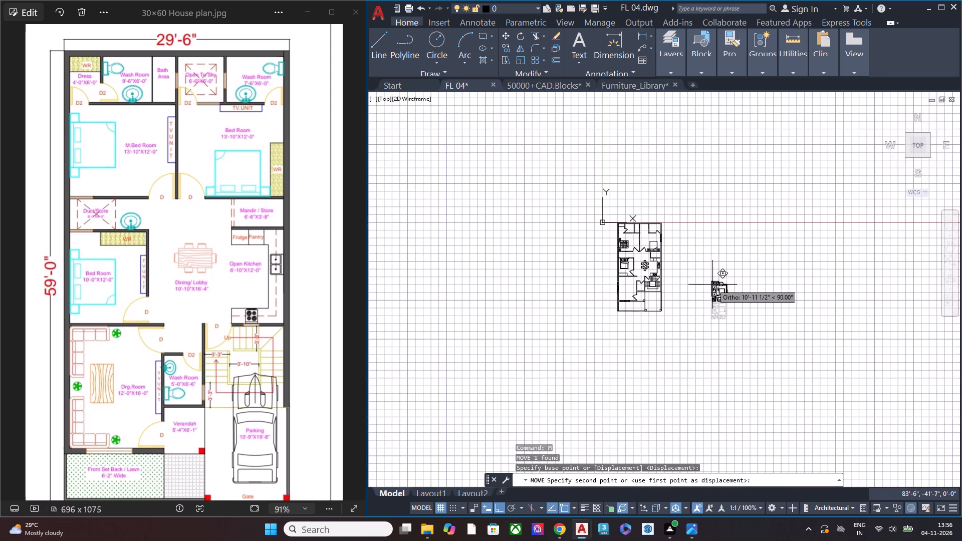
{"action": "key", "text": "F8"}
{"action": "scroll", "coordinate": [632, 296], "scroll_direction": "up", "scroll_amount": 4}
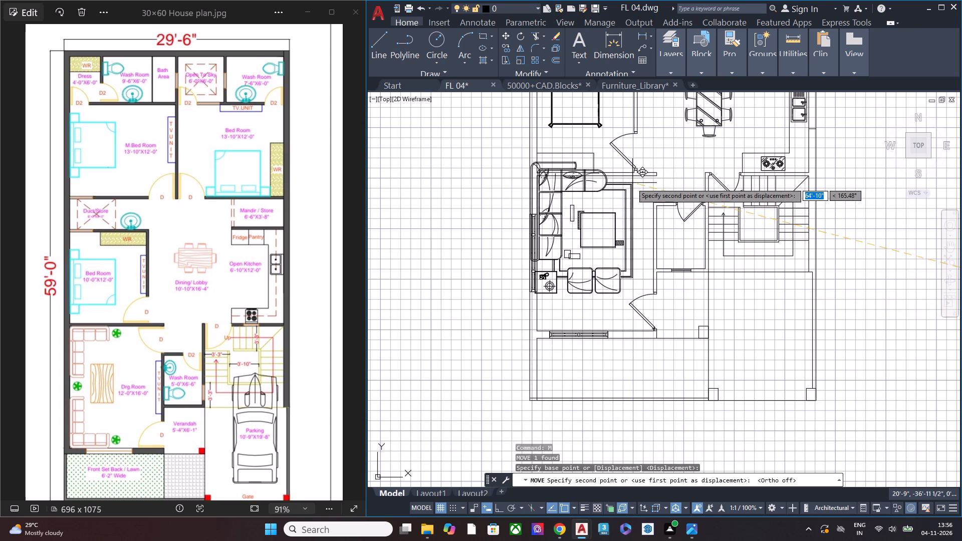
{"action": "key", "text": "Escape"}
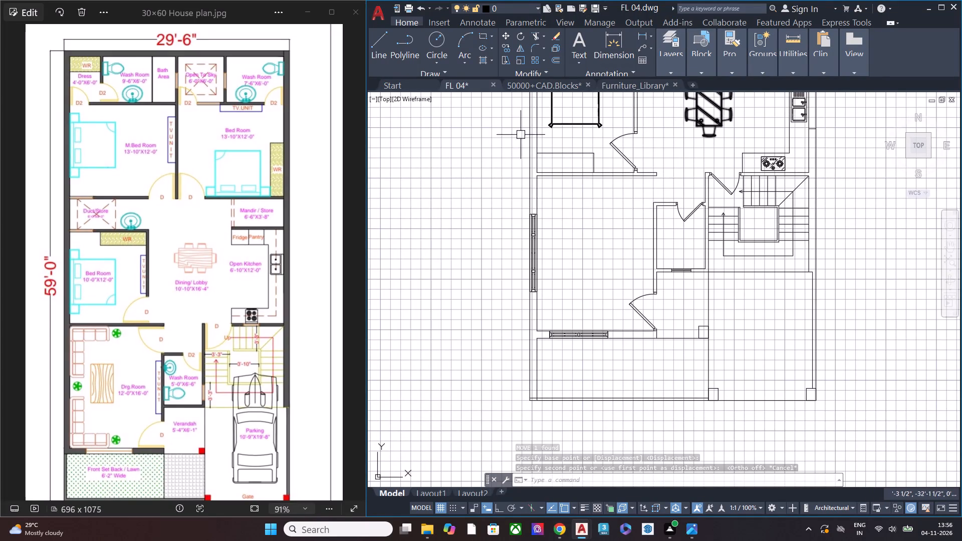
Look through the 50000+CAD.Blocks drawing again for another sofa set for the drawing room.
{"action": "left_click", "coordinate": [530, 83]}
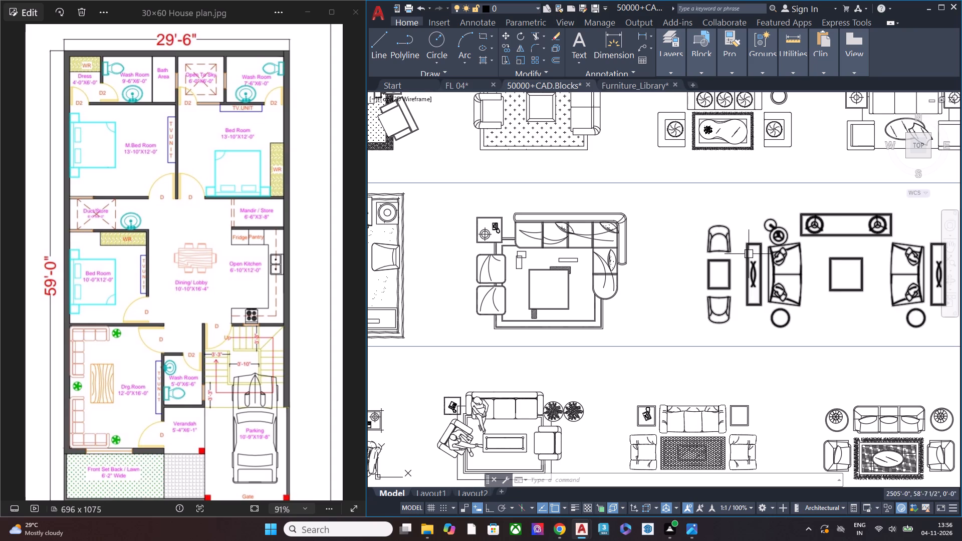
{"action": "scroll", "coordinate": [726, 247], "scroll_direction": "down", "scroll_amount": 3}
{"action": "middle_click_drag", "start_coordinate": [767, 239], "coordinate": [706, 258]}
{"action": "scroll", "coordinate": [723, 230], "scroll_direction": "up", "scroll_amount": 4}
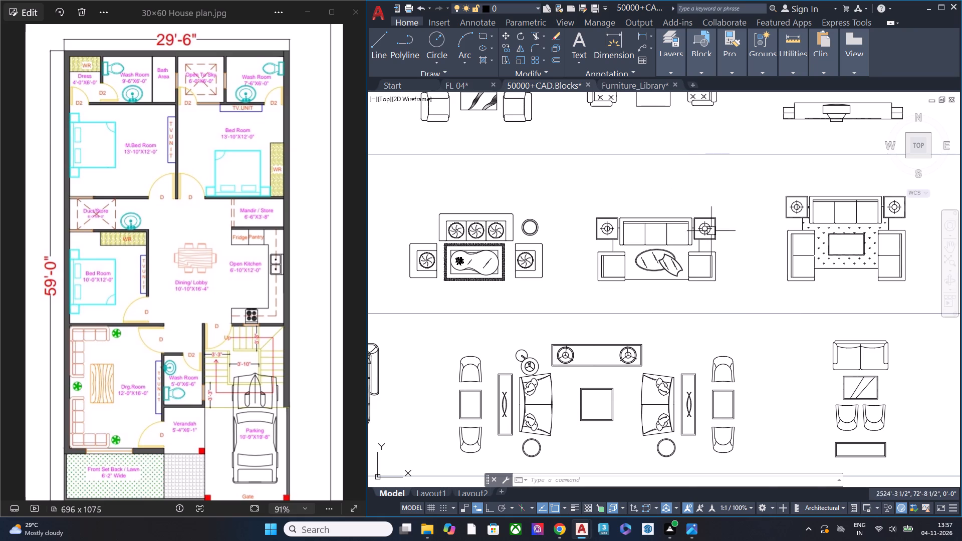
{"action": "scroll", "coordinate": [702, 244], "scroll_direction": "down", "scroll_amount": 2}
{"action": "middle_click_drag", "start_coordinate": [724, 216], "coordinate": [695, 283]}
{"action": "scroll", "coordinate": [658, 233], "scroll_direction": "up", "scroll_amount": 3}
{"action": "scroll", "coordinate": [654, 236], "scroll_direction": "down", "scroll_amount": 2}
{"action": "scroll", "coordinate": [651, 240], "scroll_direction": "up", "scroll_amount": 1}
{"action": "scroll", "coordinate": [650, 241], "scroll_direction": "down", "scroll_amount": 1}
{"action": "middle_click_drag", "start_coordinate": [737, 253], "coordinate": [564, 253]}
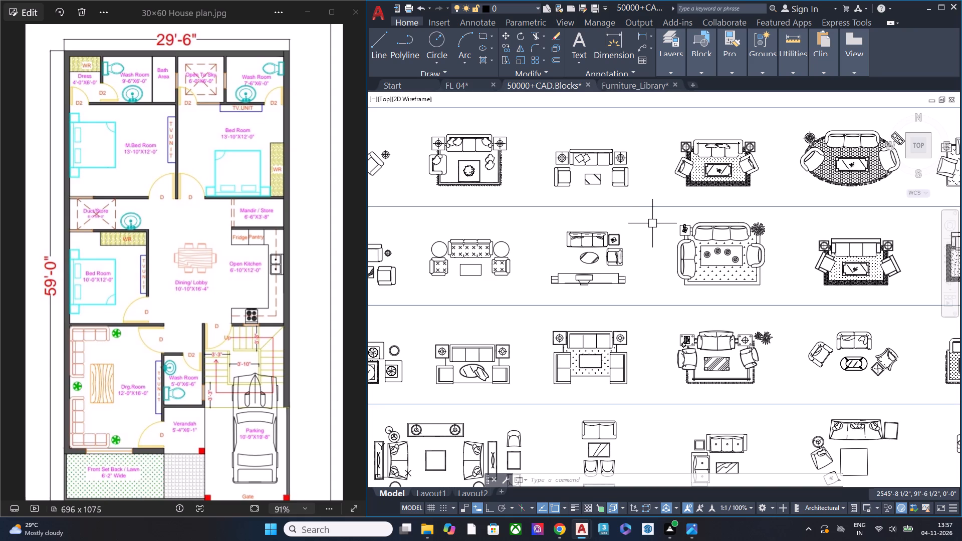
{"action": "scroll", "coordinate": [646, 229], "scroll_direction": "down", "scroll_amount": 2}
{"action": "scroll", "coordinate": [668, 284], "scroll_direction": "up", "scroll_amount": 3}
Copy the sofa set with two armchairs, side tables, rug and plants into FL 04, beside the floor plan.
{"action": "left_click", "coordinate": [765, 307]}
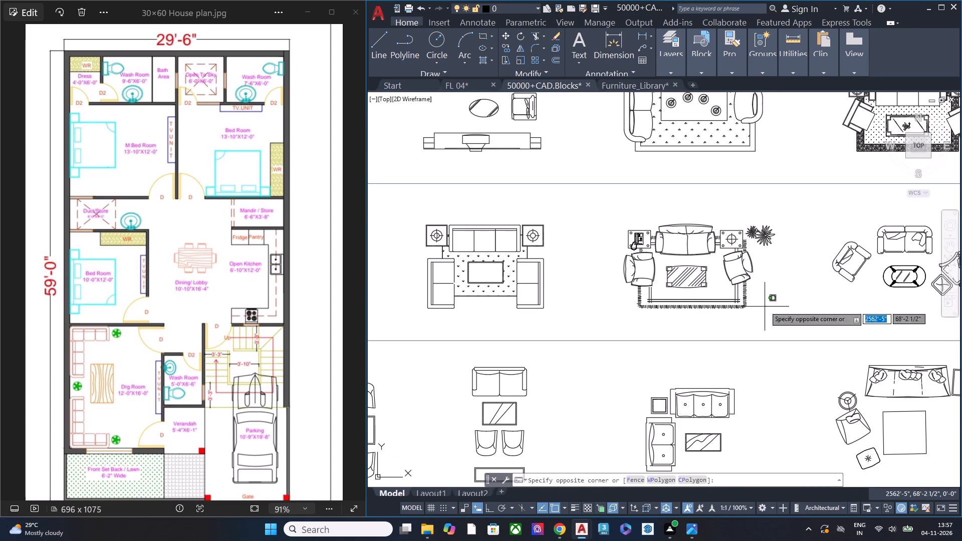
{"action": "left_click", "coordinate": [681, 230]}
{"action": "key", "text": "ctrl+c"}
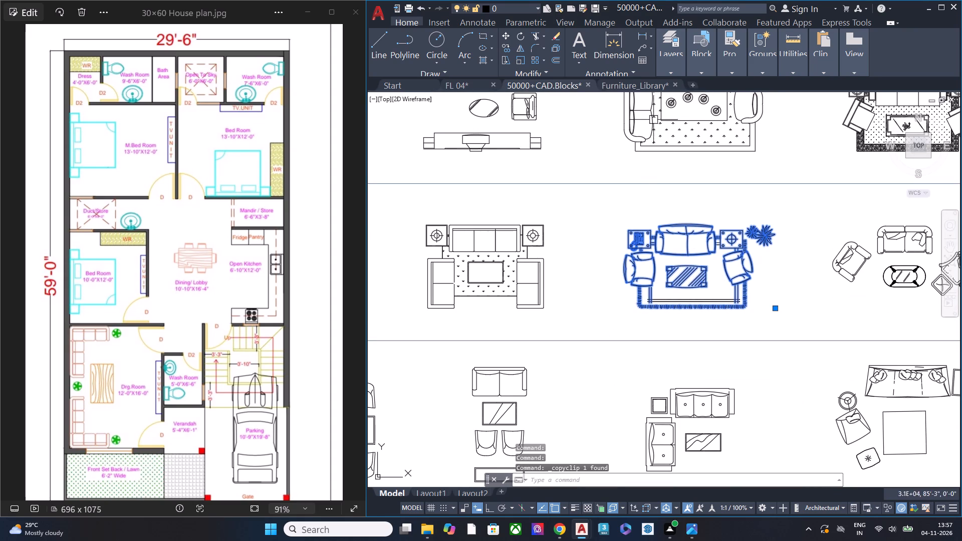
{"action": "left_click", "coordinate": [454, 82]}
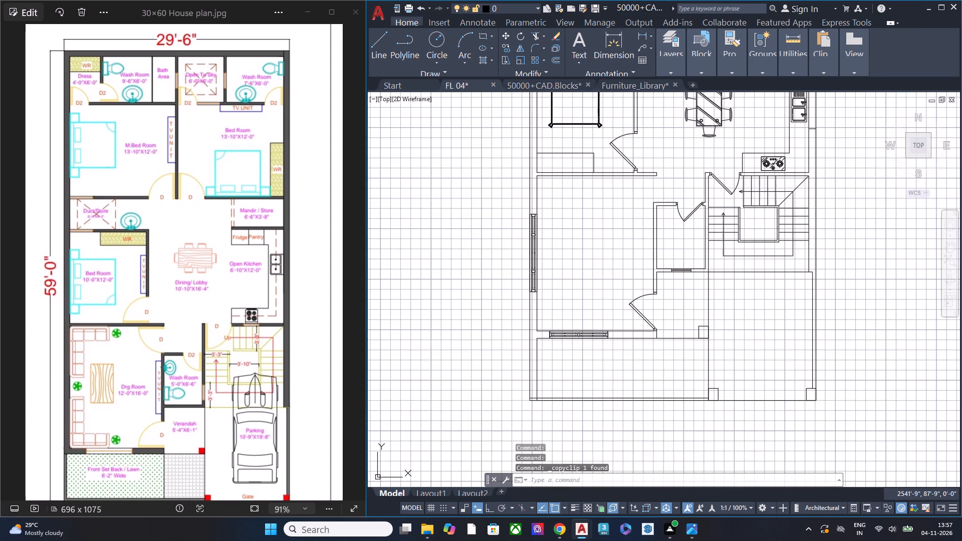
{"action": "key", "text": "ctrl+v"}
{"action": "scroll", "coordinate": [550, 285], "scroll_direction": "down", "scroll_amount": 1}
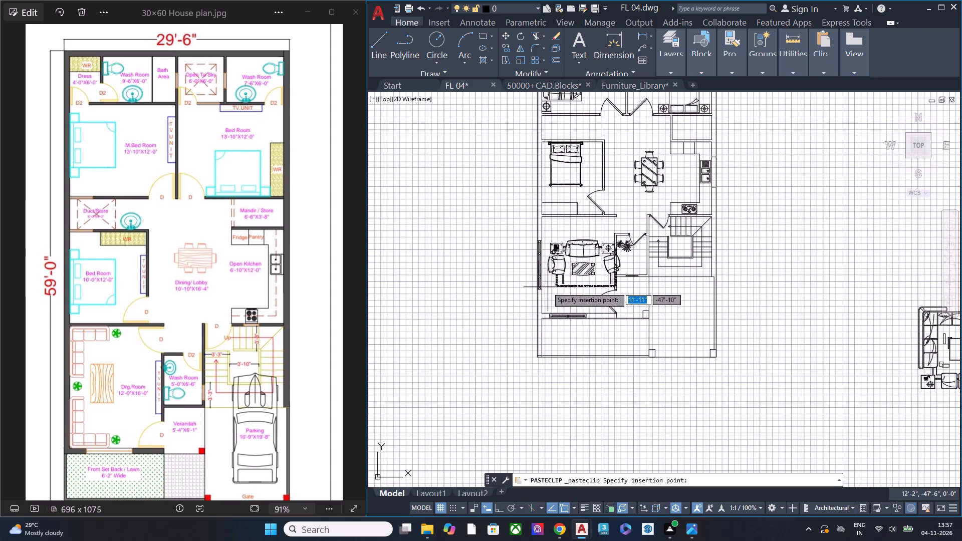
{"action": "left_click", "coordinate": [752, 298]}
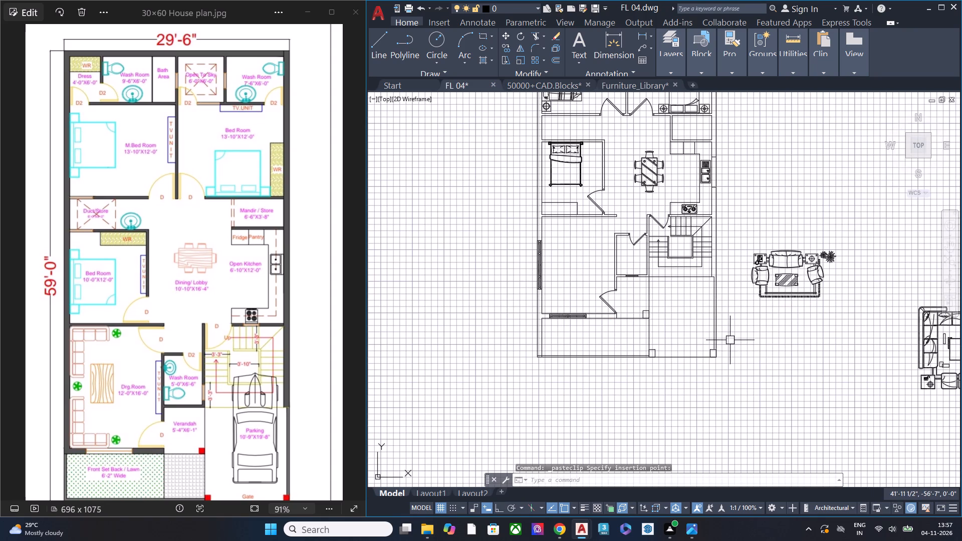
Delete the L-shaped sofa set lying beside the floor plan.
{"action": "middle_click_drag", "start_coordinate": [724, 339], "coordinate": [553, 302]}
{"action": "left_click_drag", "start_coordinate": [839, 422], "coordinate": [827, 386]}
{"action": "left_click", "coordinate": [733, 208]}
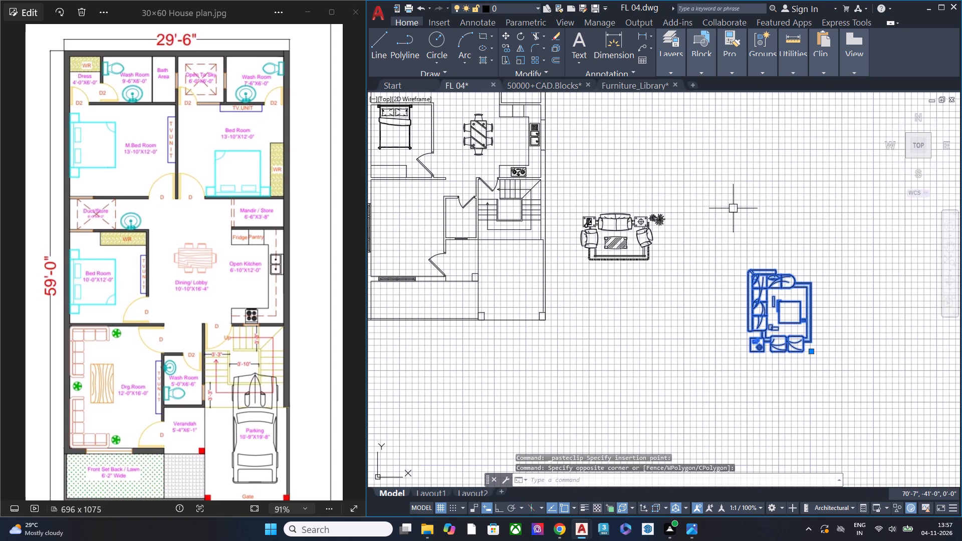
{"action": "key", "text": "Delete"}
Rotate the sofa set beside the floor plan 90° counterclockwise with orthogonal mode on.
{"action": "left_click_drag", "start_coordinate": [670, 291], "coordinate": [656, 232]}
{"action": "left_click", "coordinate": [639, 167]}
{"action": "key", "text": "r"}
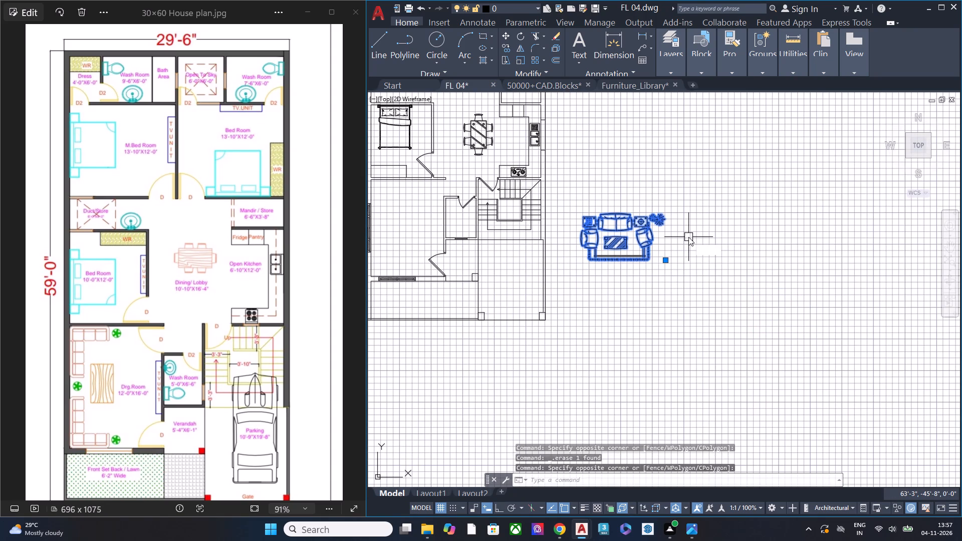
{"action": "left_click", "coordinate": [726, 268]}
{"action": "left_click", "coordinate": [726, 237]}
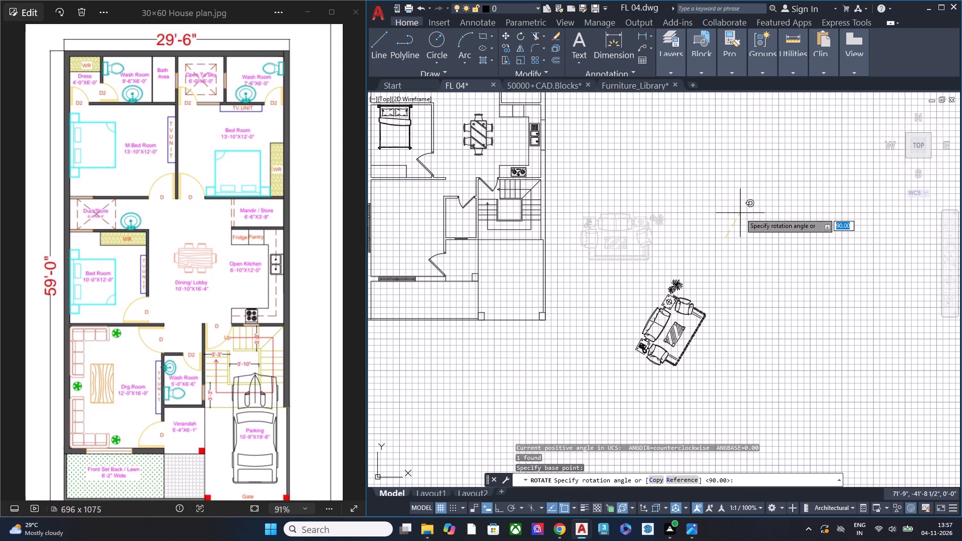
{"action": "key", "text": "F8"}
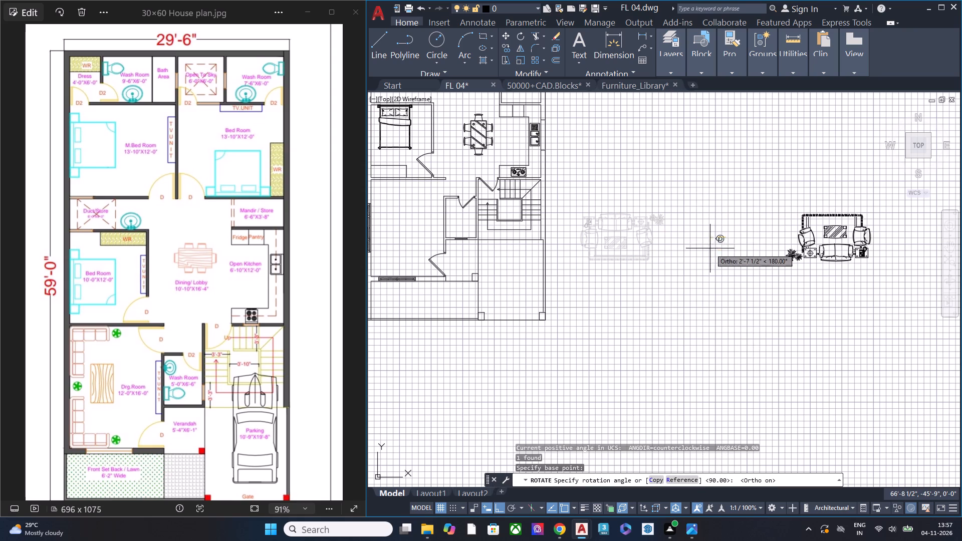
{"action": "left_click", "coordinate": [735, 227]}
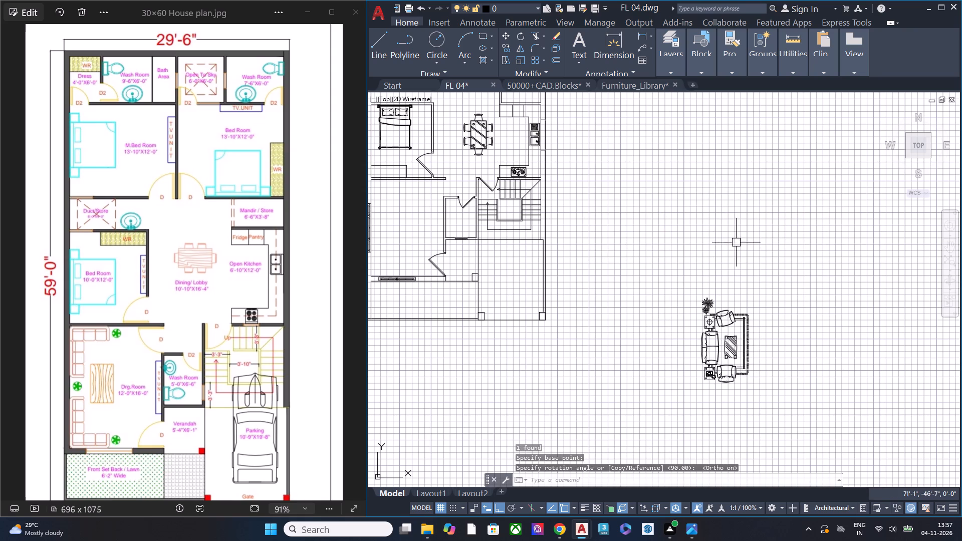
Move the rotated sofa set by its rug corner into the drawing room, placing the sofa along the window wall, with orthogonal mode off.
{"action": "left_click_drag", "start_coordinate": [768, 400], "coordinate": [765, 390]}
{"action": "left_click", "coordinate": [707, 267]}
{"action": "type", "text": "m"}
{"action": "key", "text": "space"}
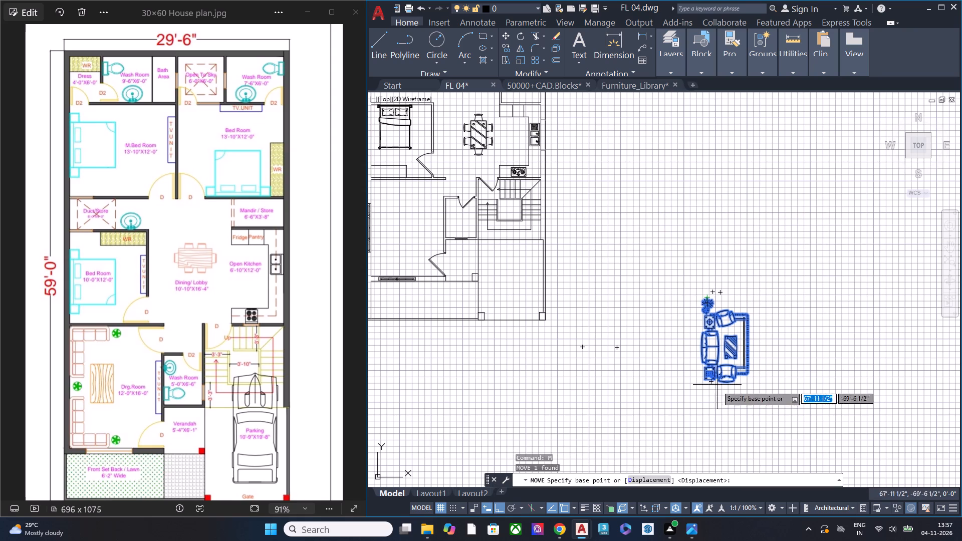
{"action": "middle_click_drag", "start_coordinate": [713, 396], "coordinate": [781, 337]}
{"action": "scroll", "coordinate": [814, 264], "scroll_direction": "up", "scroll_amount": 2}
{"action": "scroll", "coordinate": [814, 264], "scroll_direction": "down", "scroll_amount": 1}
{"action": "scroll", "coordinate": [814, 264], "scroll_direction": "up", "scroll_amount": 1}
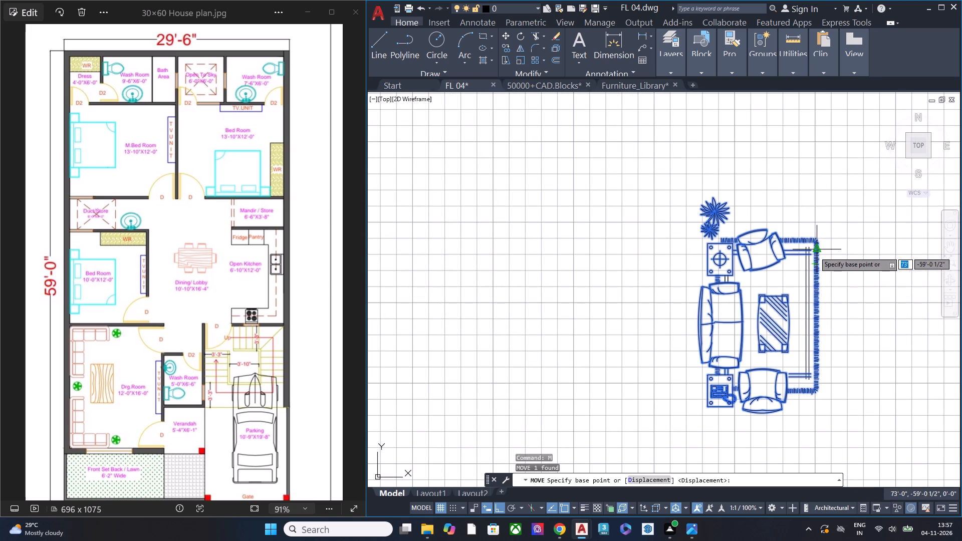
{"action": "left_click", "coordinate": [815, 239]}
{"action": "scroll", "coordinate": [834, 329], "scroll_direction": "down", "scroll_amount": 3}
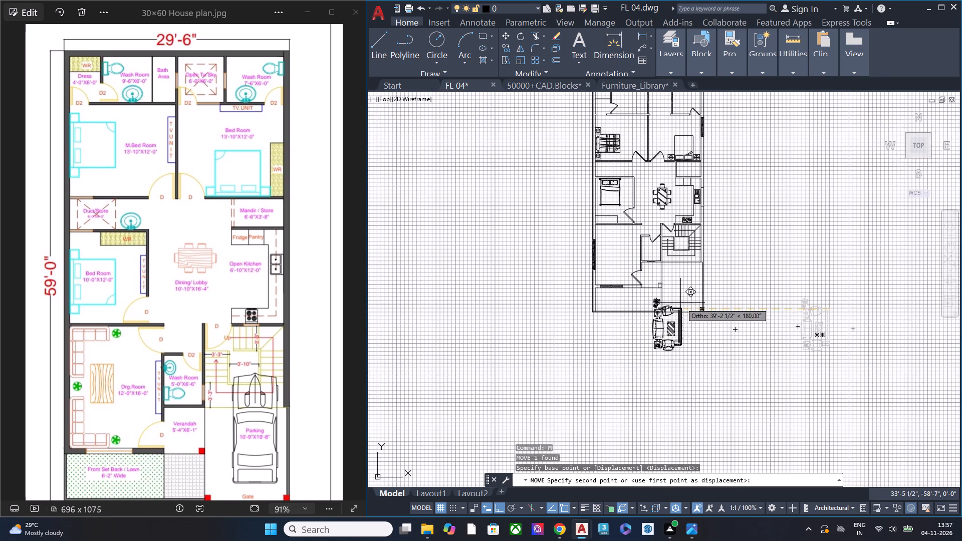
{"action": "middle_click_drag", "start_coordinate": [680, 303], "coordinate": [757, 409]}
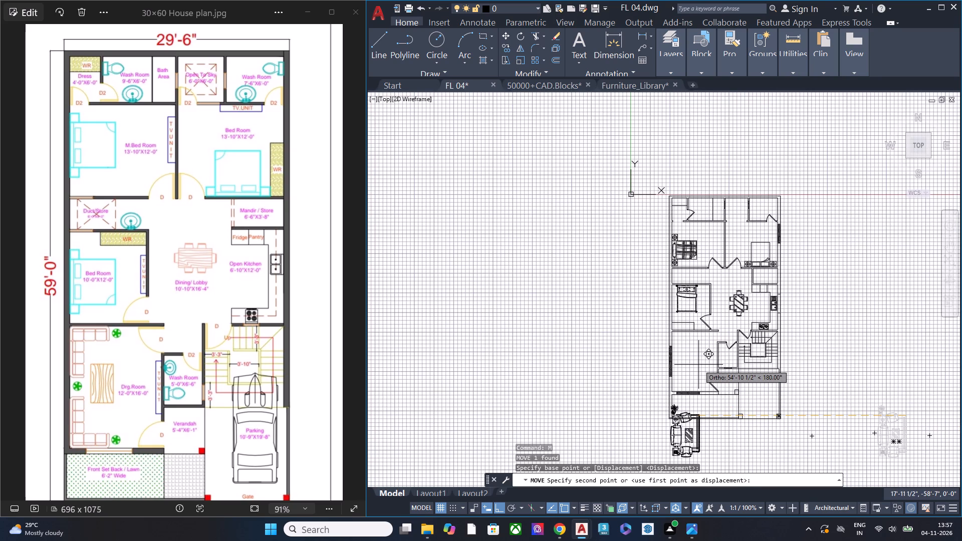
{"action": "key", "text": "F8"}
{"action": "scroll", "coordinate": [702, 358], "scroll_direction": "up", "scroll_amount": 1}
{"action": "middle_click_drag", "start_coordinate": [695, 350], "coordinate": [703, 309]}
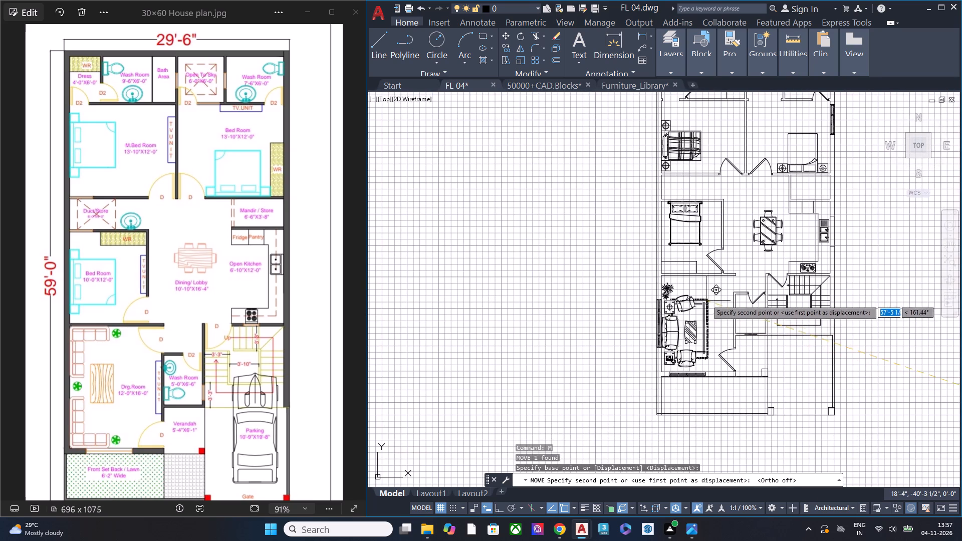
{"action": "scroll", "coordinate": [708, 295], "scroll_direction": "up", "scroll_amount": 5}
{"action": "scroll", "coordinate": [711, 295], "scroll_direction": "down", "scroll_amount": 2}
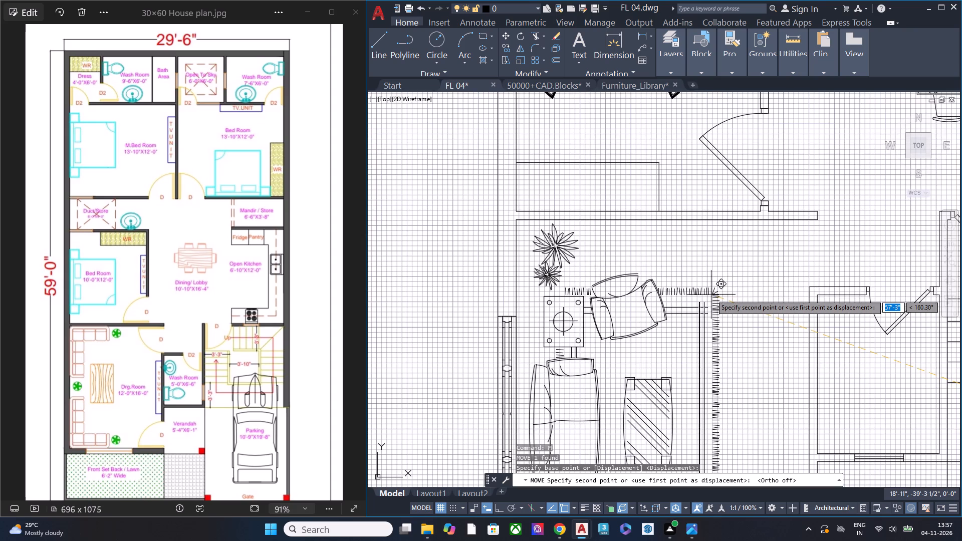
{"action": "left_click", "coordinate": [705, 298]}
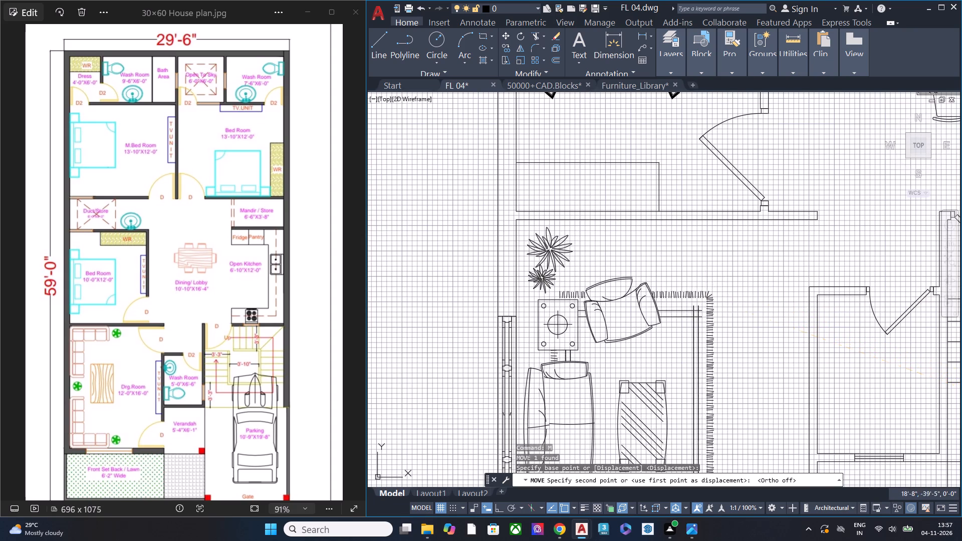
{"action": "scroll", "coordinate": [705, 254], "scroll_direction": "down", "scroll_amount": 1}
{"action": "middle_click_drag", "start_coordinate": [702, 341], "coordinate": [710, 264]}
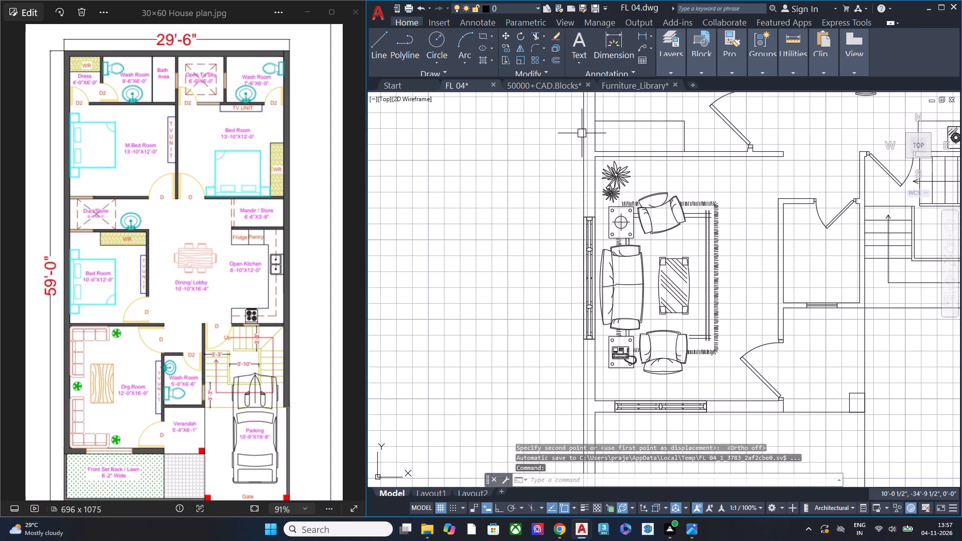
{"action": "key", "text": "Escape"}
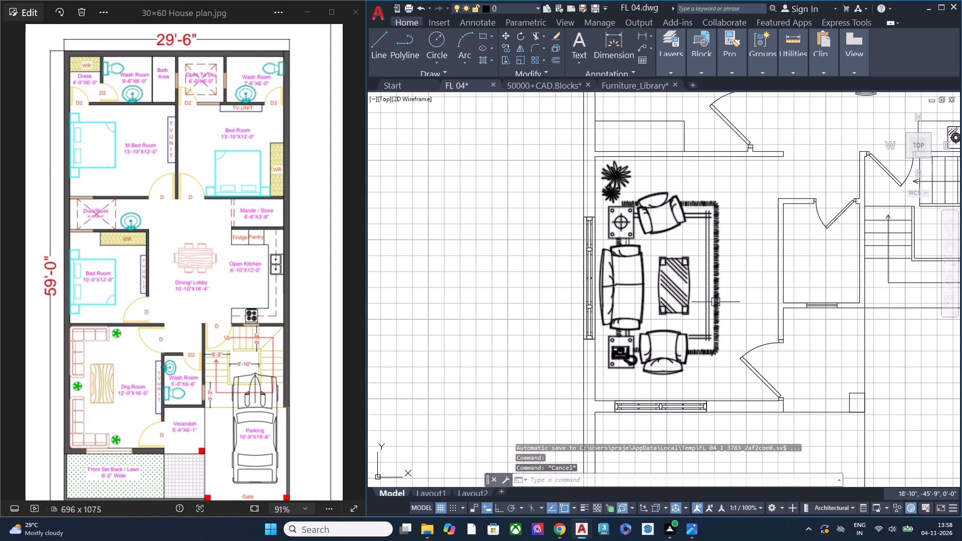
Copy the stepped rectangular TV unit block from the Furniture_Library drawing into FL 04, beside the floor plan.
{"action": "left_click", "coordinate": [640, 82]}
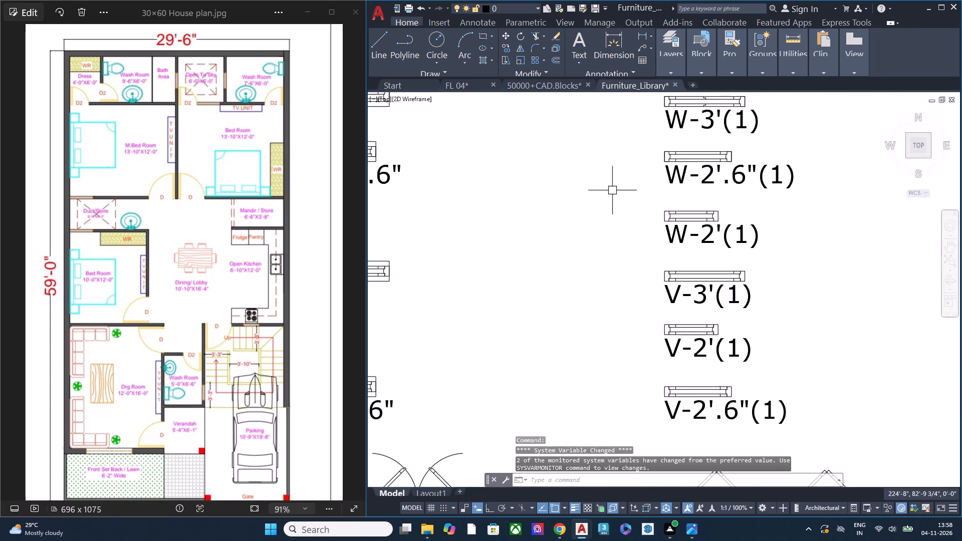
{"action": "scroll", "coordinate": [612, 247], "scroll_direction": "down", "scroll_amount": 3}
{"action": "middle_click_drag", "start_coordinate": [594, 237], "coordinate": [692, 399]}
{"action": "middle_click_drag", "start_coordinate": [562, 285], "coordinate": [896, 268]}
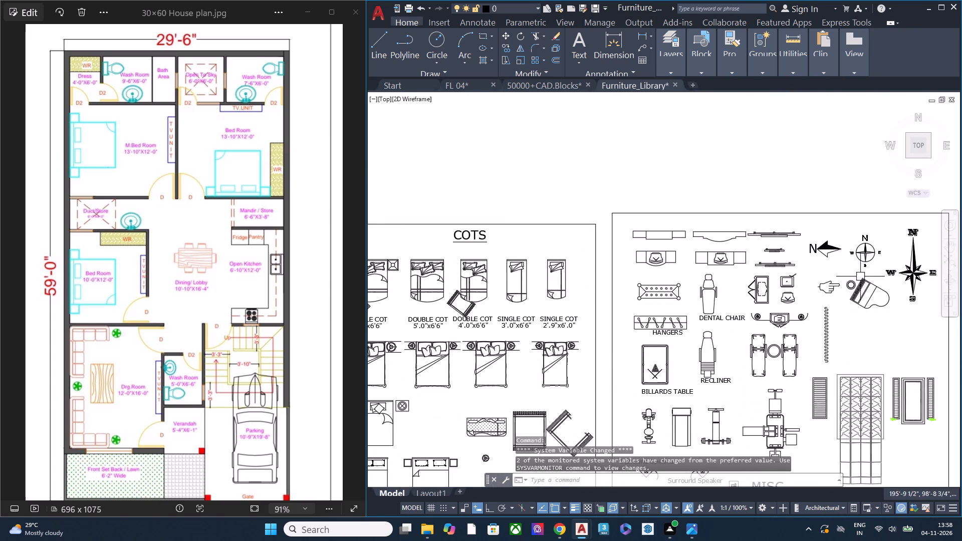
{"action": "scroll", "coordinate": [741, 212], "scroll_direction": "up", "scroll_amount": 2}
{"action": "scroll", "coordinate": [540, 287], "scroll_direction": "up", "scroll_amount": 2}
{"action": "left_click", "coordinate": [648, 295]}
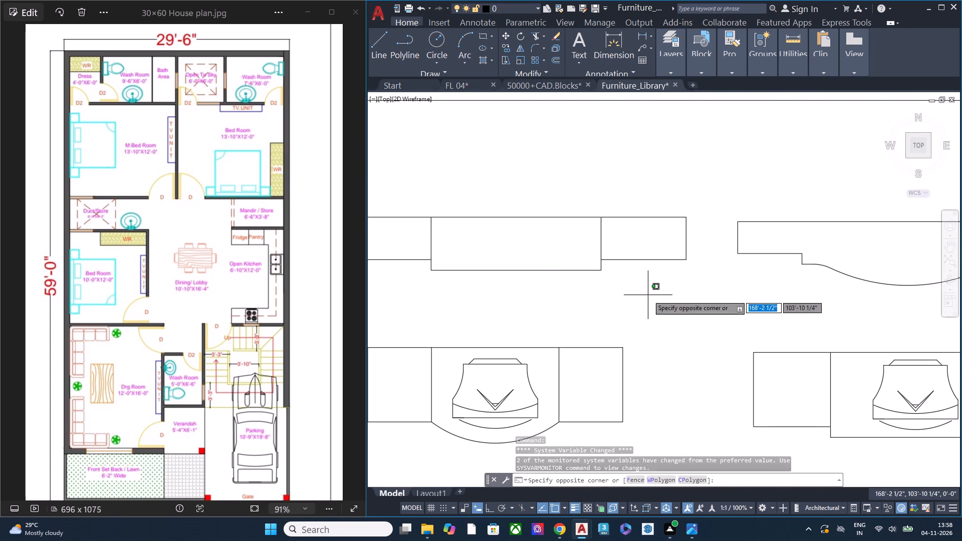
{"action": "left_click", "coordinate": [556, 204]}
{"action": "scroll", "coordinate": [587, 246], "scroll_direction": "down", "scroll_amount": 2}
{"action": "key", "text": "ctrl+c"}
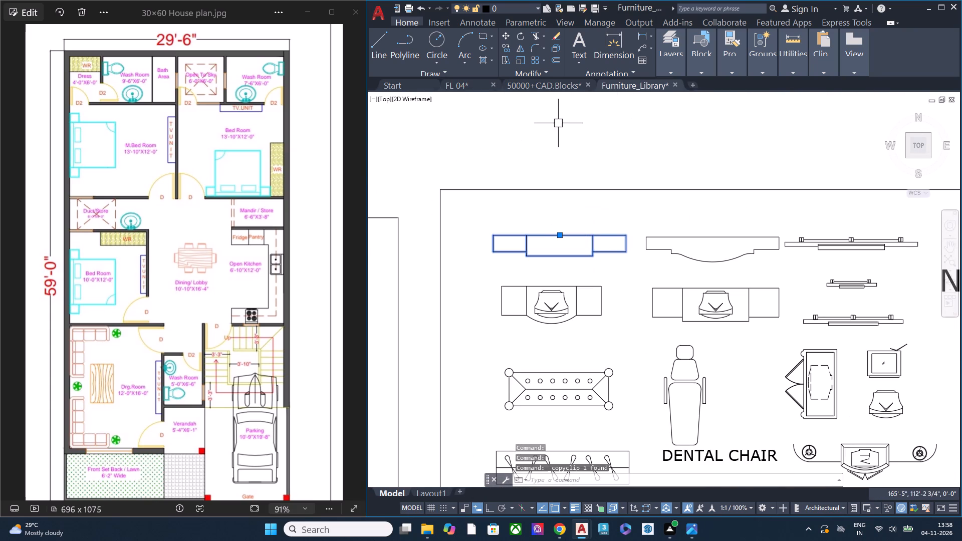
{"action": "left_click", "coordinate": [471, 82]}
{"action": "middle_click_drag", "start_coordinate": [757, 319], "coordinate": [639, 314]}
{"action": "key", "text": "ctrl+v"}
{"action": "scroll", "coordinate": [606, 275], "scroll_direction": "down", "scroll_amount": 2}
{"action": "scroll", "coordinate": [613, 278], "scroll_direction": "up", "scroll_amount": 1}
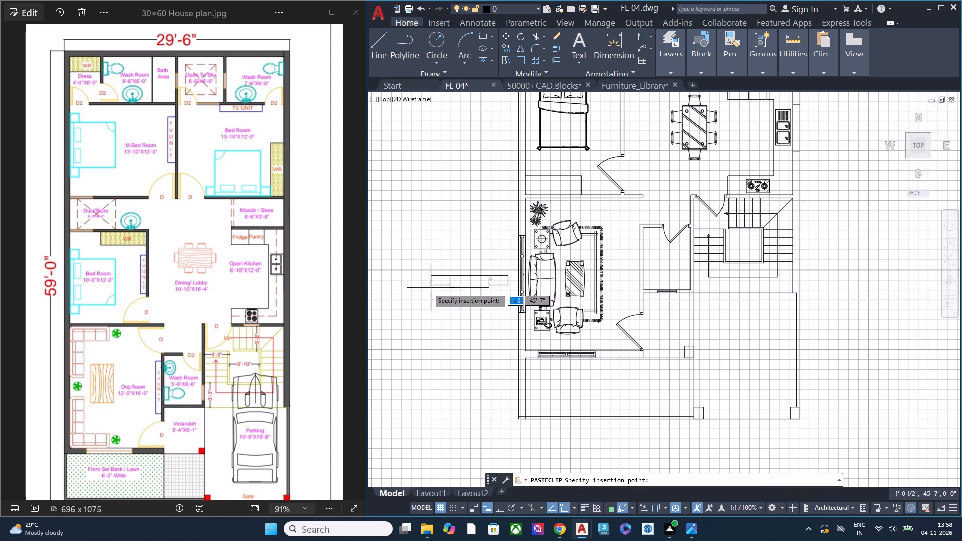
{"action": "middle_click_drag", "start_coordinate": [693, 299], "coordinate": [501, 311]}
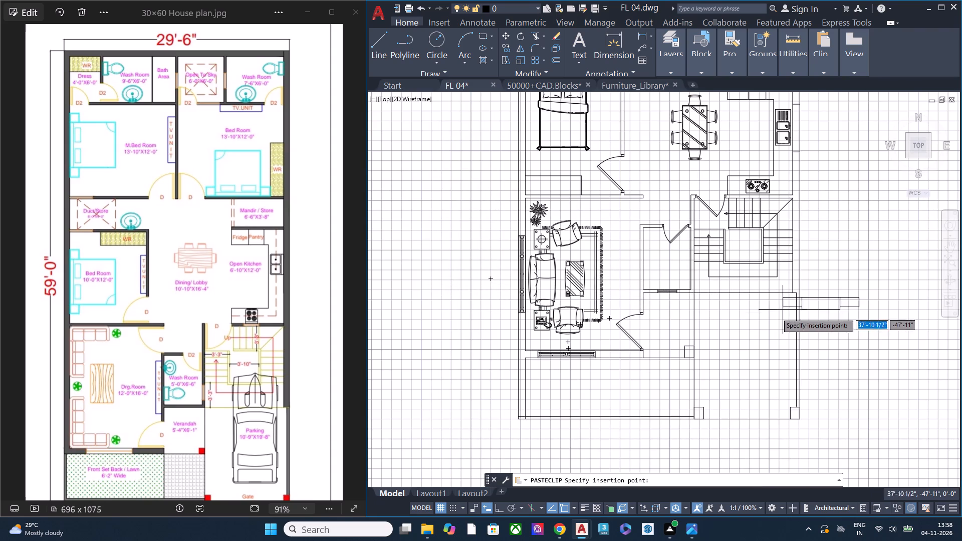
{"action": "middle_click_drag", "start_coordinate": [777, 311], "coordinate": [612, 316]}
{"action": "left_click", "coordinate": [701, 306]}
Rotate the TV unit 90° clockwise with orthogonal mode on, so that it stands vertically.
{"action": "left_click_drag", "start_coordinate": [836, 336], "coordinate": [829, 326]}
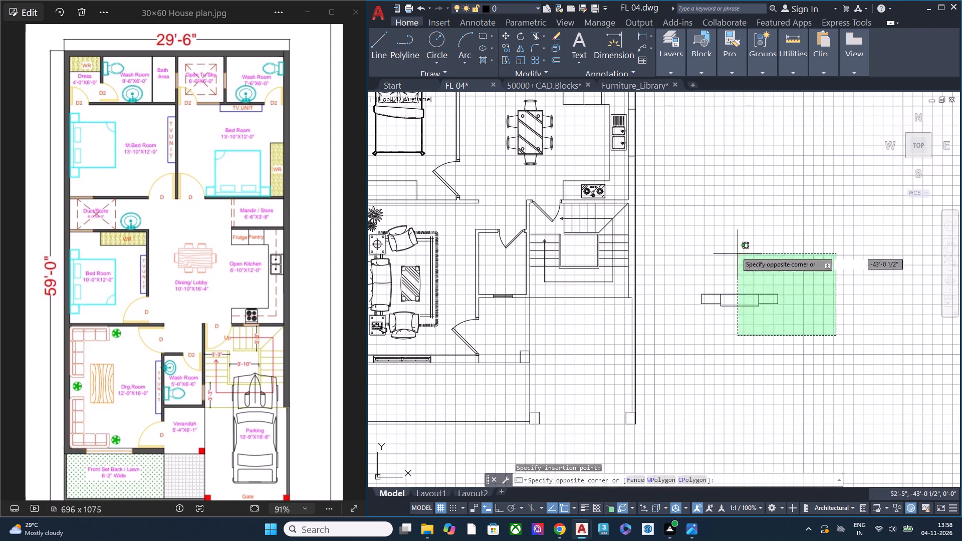
{"action": "left_click", "coordinate": [727, 243]}
{"action": "key", "text": "r"}
{"action": "left_click", "coordinate": [806, 325]}
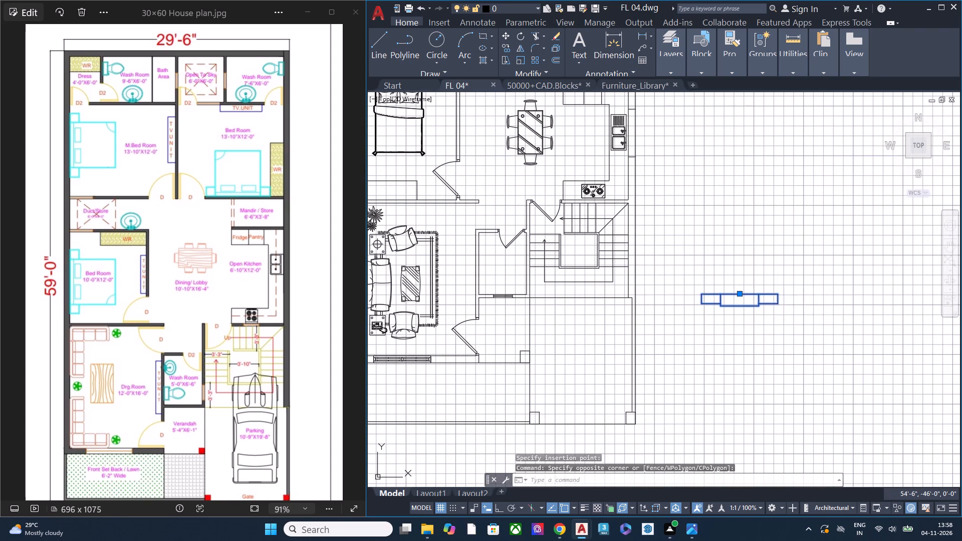
{"action": "left_click", "coordinate": [780, 293]}
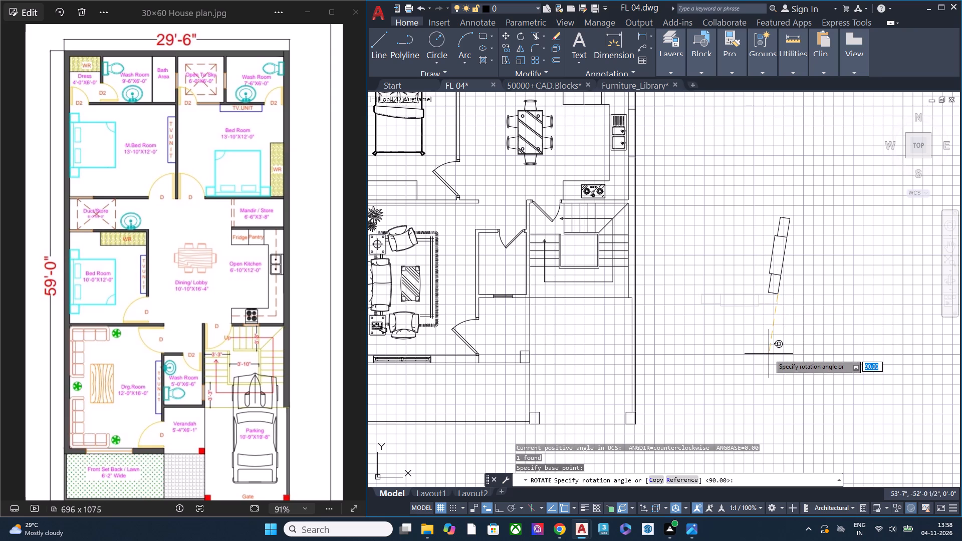
{"action": "key", "text": "F8"}
{"action": "left_click", "coordinate": [779, 327]}
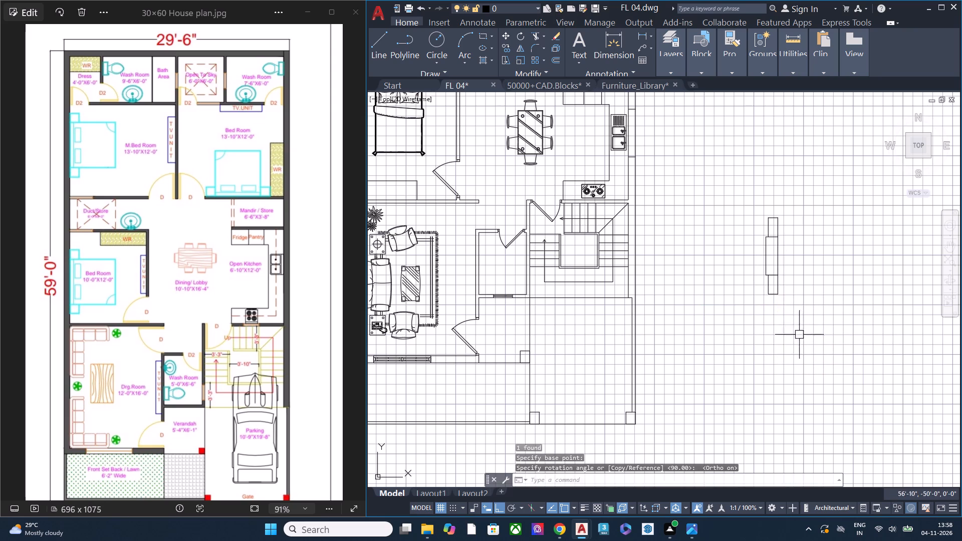
Move the TV unit by its upper corner into the drawing room, between the sofa set's rug and the washroom wall.
{"action": "left_click_drag", "start_coordinate": [798, 332], "coordinate": [787, 288]}
{"action": "left_click", "coordinate": [764, 176]}
{"action": "type", "text": "m"}
{"action": "key", "text": "space"}
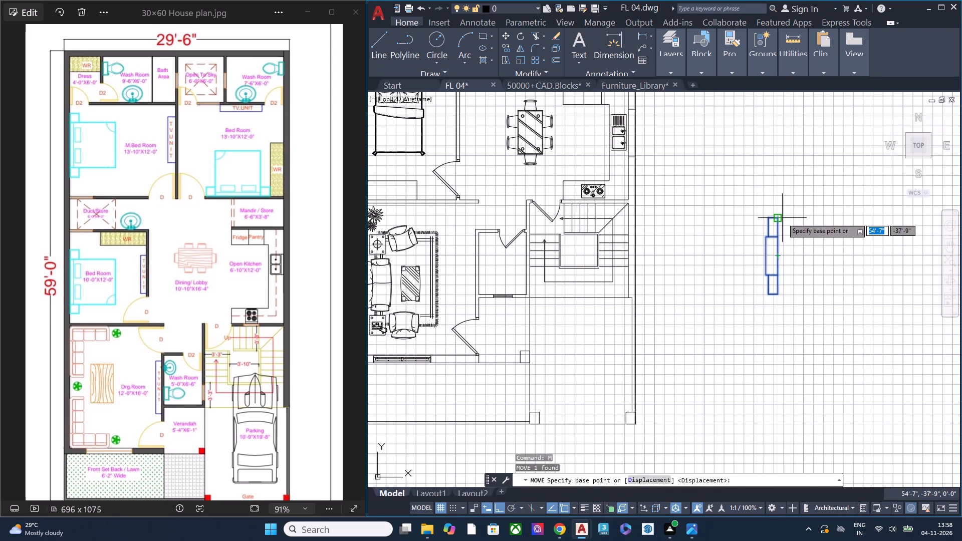
{"action": "left_click", "coordinate": [781, 218]}
{"action": "middle_click_drag", "start_coordinate": [483, 278], "coordinate": [510, 273]}
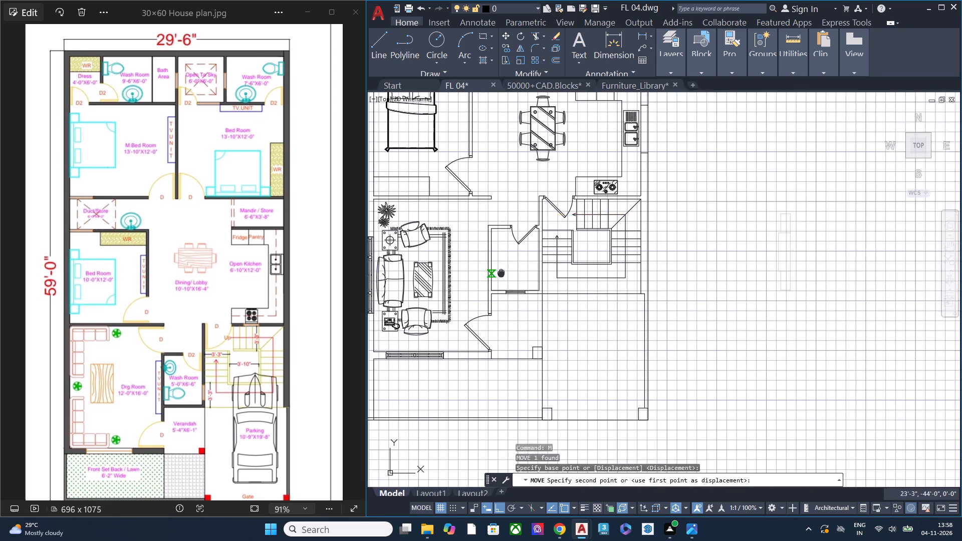
{"action": "middle_click_drag", "start_coordinate": [510, 273], "coordinate": [603, 314]}
{"action": "left_click", "coordinate": [580, 315]}
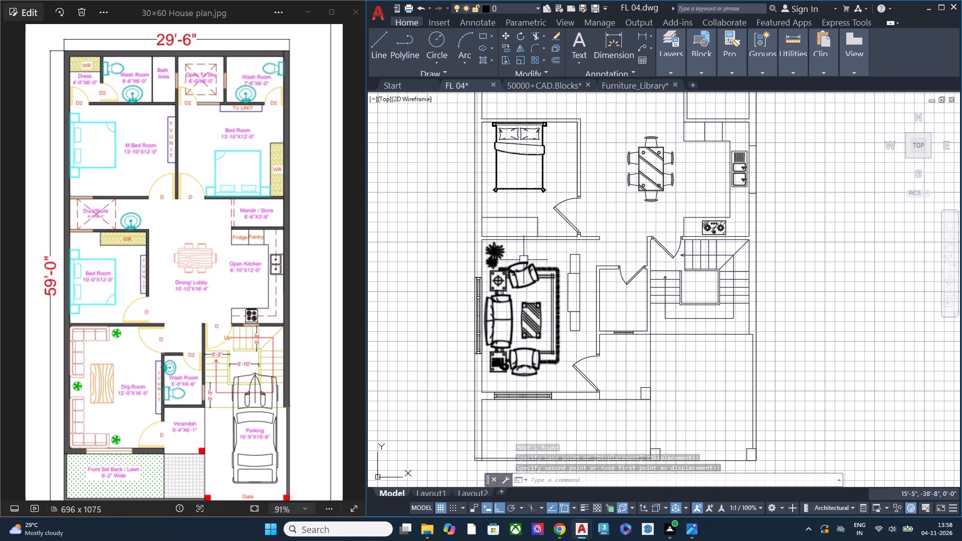
Move the TV unit horizontally so its back sits flush against the washroom wall, opposite the sofa.
{"action": "scroll", "coordinate": [603, 263], "scroll_direction": "up", "scroll_amount": 2}
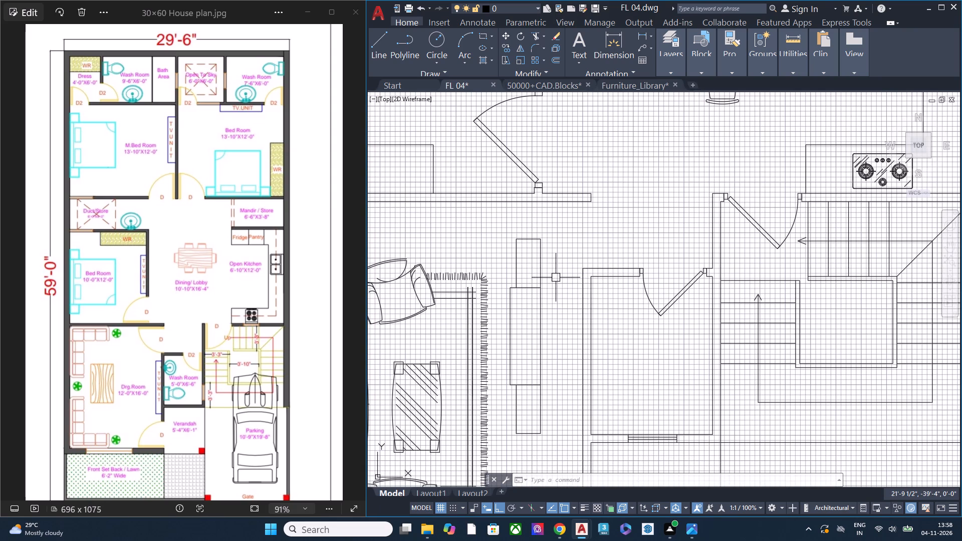
{"action": "left_click", "coordinate": [556, 278]}
{"action": "left_click", "coordinate": [507, 254]}
{"action": "type", "text": "m"}
{"action": "key", "text": "space"}
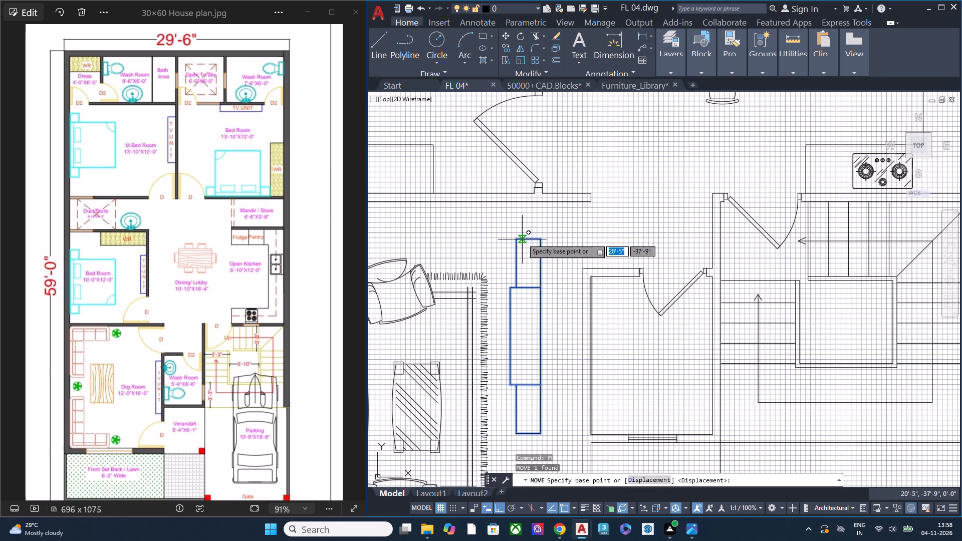
{"action": "left_click", "coordinate": [538, 240]}
{"action": "left_click", "coordinate": [582, 272]}
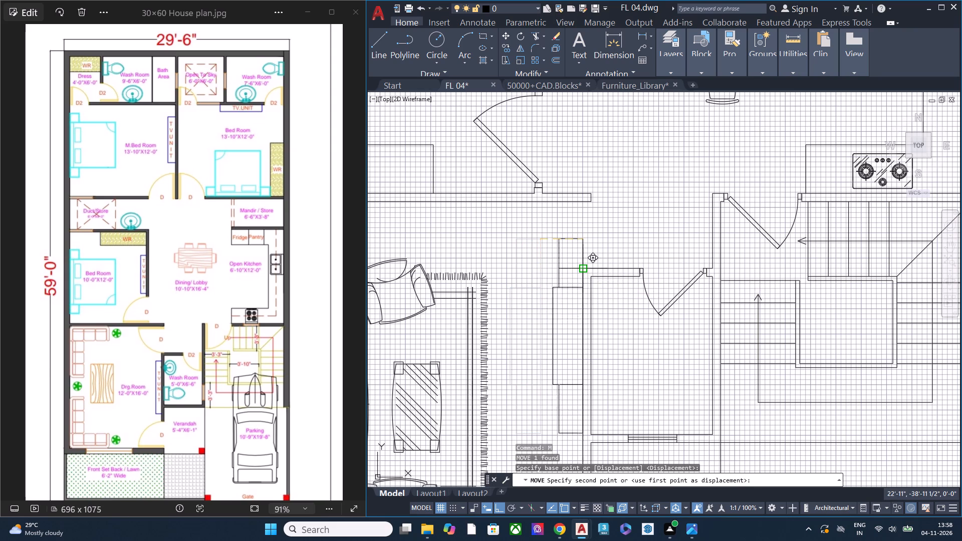
Shift the TV unit slightly down along the washroom wall, towards the drawing room's entrance door.
{"action": "scroll", "coordinate": [615, 289], "scroll_direction": "down", "scroll_amount": 1}
{"action": "middle_click_drag", "start_coordinate": [604, 341], "coordinate": [637, 244]}
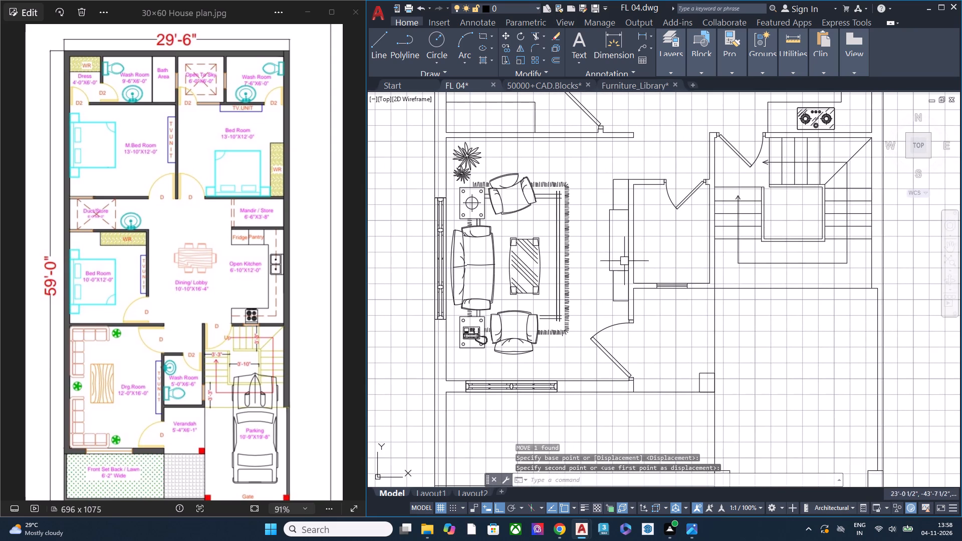
{"action": "left_click", "coordinate": [615, 270]}
{"action": "type", "text": "m"}
{"action": "key", "text": "space"}
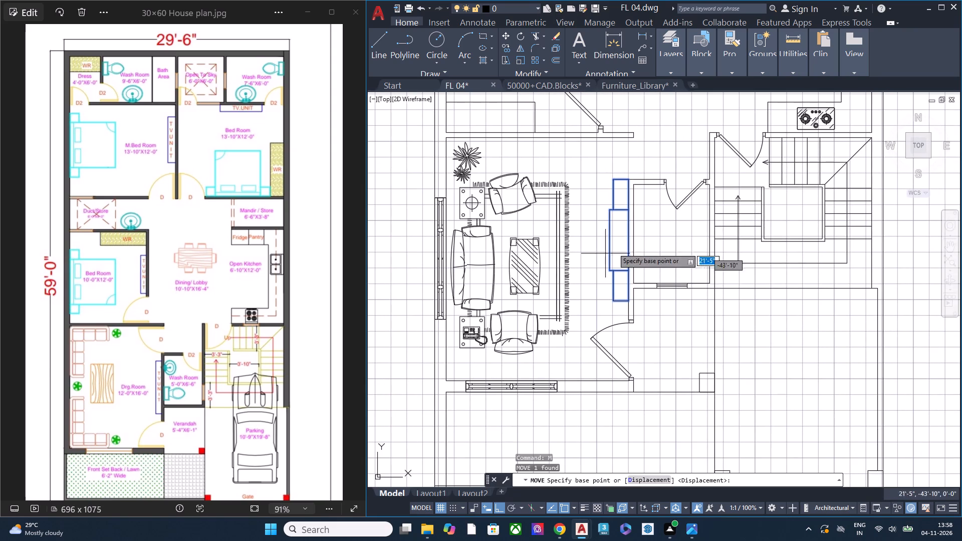
{"action": "left_click", "coordinate": [677, 136]}
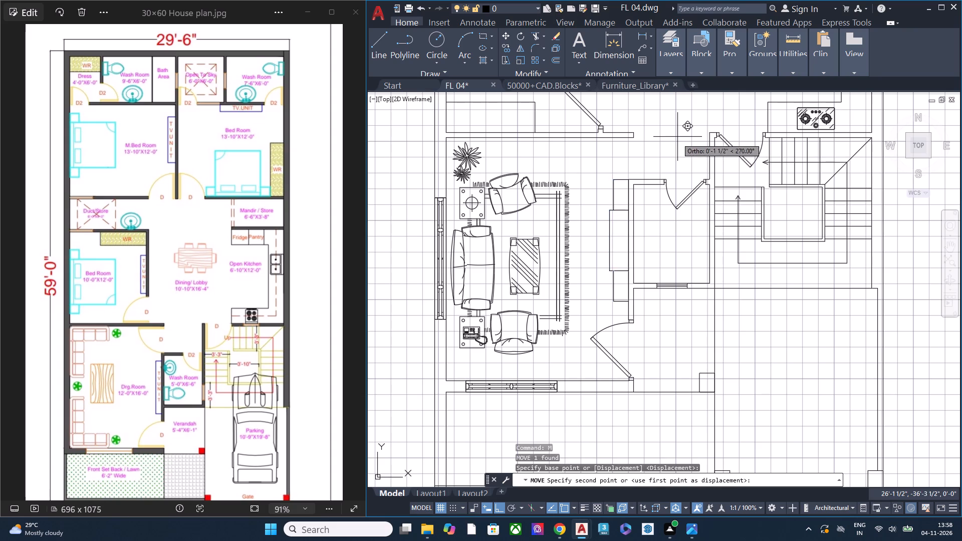
{"action": "left_click", "coordinate": [677, 144]}
{"action": "key", "text": "Escape"}
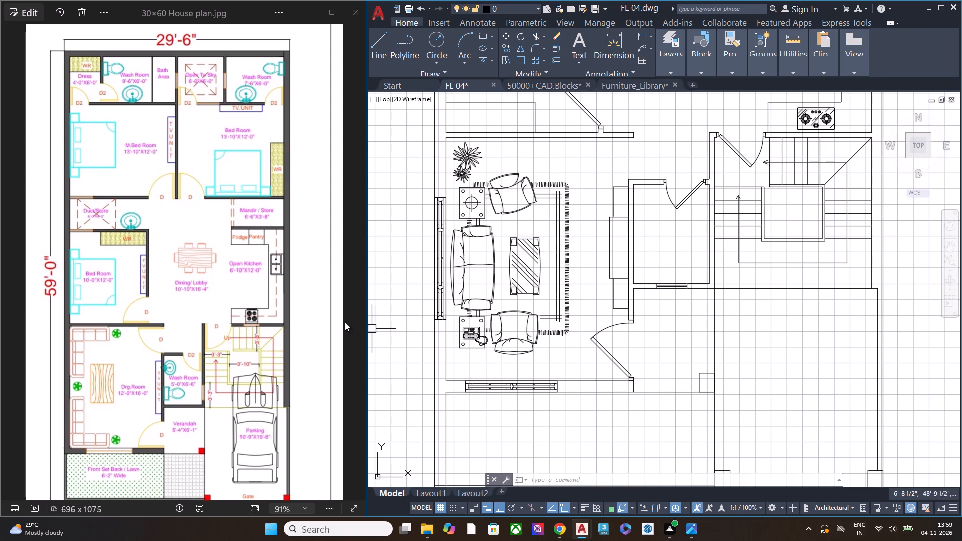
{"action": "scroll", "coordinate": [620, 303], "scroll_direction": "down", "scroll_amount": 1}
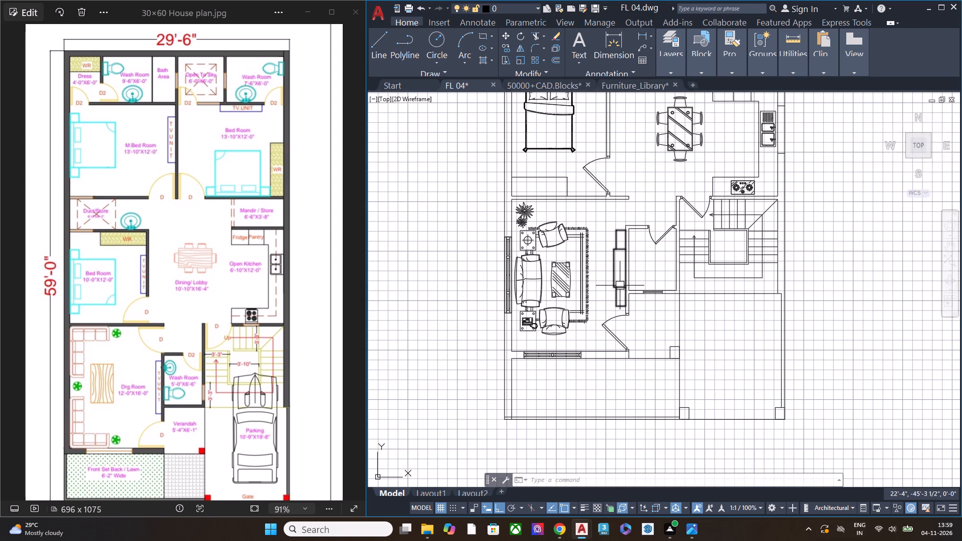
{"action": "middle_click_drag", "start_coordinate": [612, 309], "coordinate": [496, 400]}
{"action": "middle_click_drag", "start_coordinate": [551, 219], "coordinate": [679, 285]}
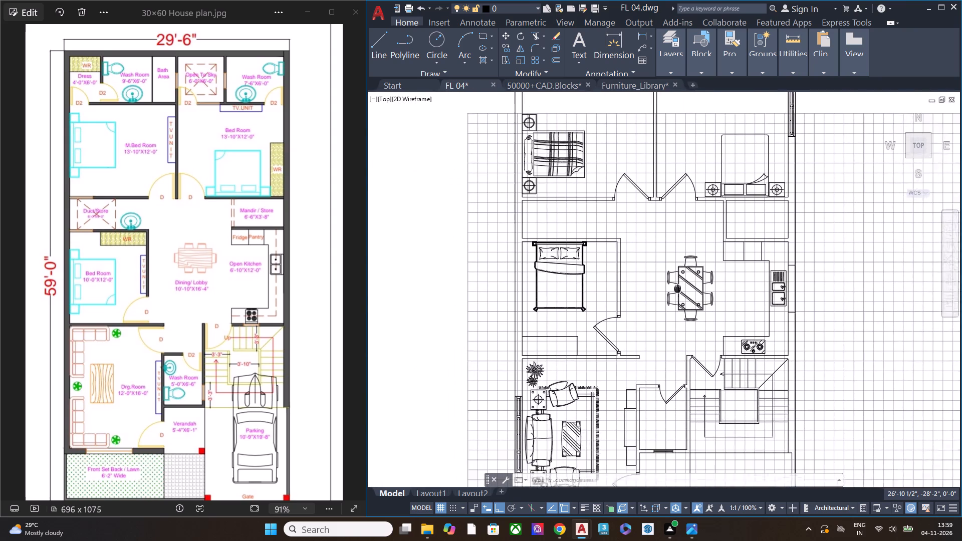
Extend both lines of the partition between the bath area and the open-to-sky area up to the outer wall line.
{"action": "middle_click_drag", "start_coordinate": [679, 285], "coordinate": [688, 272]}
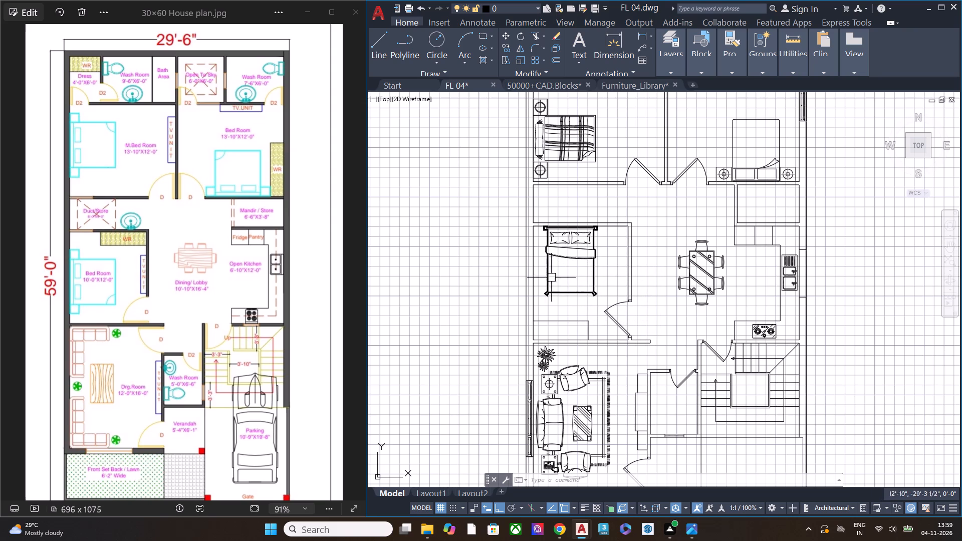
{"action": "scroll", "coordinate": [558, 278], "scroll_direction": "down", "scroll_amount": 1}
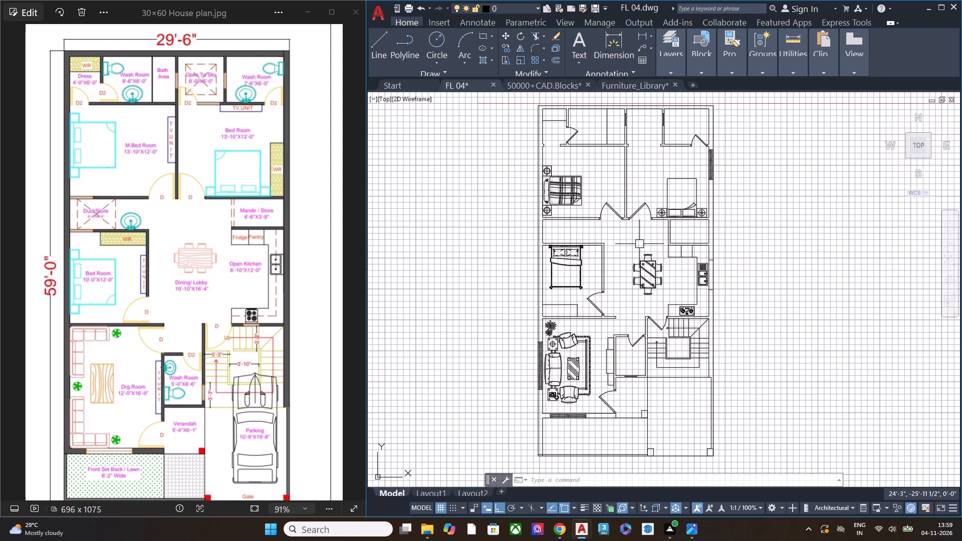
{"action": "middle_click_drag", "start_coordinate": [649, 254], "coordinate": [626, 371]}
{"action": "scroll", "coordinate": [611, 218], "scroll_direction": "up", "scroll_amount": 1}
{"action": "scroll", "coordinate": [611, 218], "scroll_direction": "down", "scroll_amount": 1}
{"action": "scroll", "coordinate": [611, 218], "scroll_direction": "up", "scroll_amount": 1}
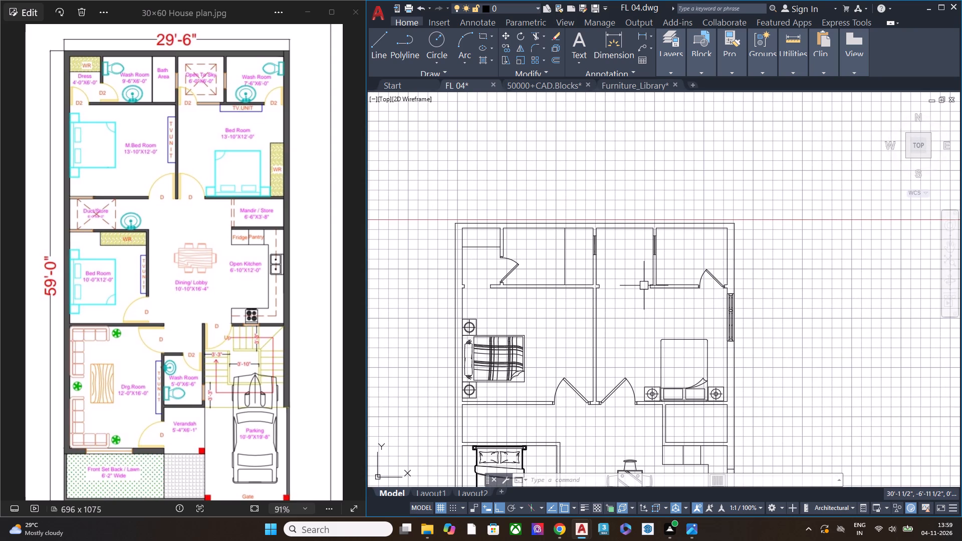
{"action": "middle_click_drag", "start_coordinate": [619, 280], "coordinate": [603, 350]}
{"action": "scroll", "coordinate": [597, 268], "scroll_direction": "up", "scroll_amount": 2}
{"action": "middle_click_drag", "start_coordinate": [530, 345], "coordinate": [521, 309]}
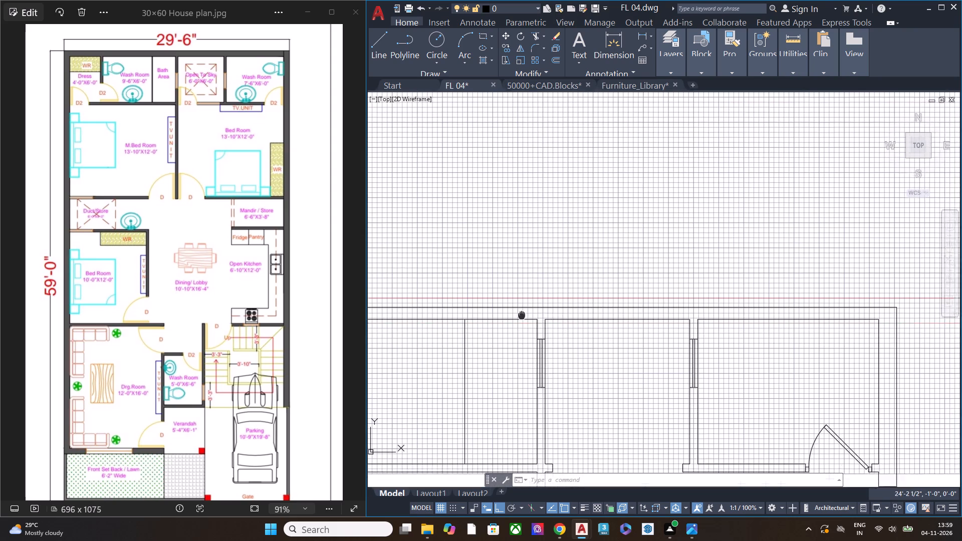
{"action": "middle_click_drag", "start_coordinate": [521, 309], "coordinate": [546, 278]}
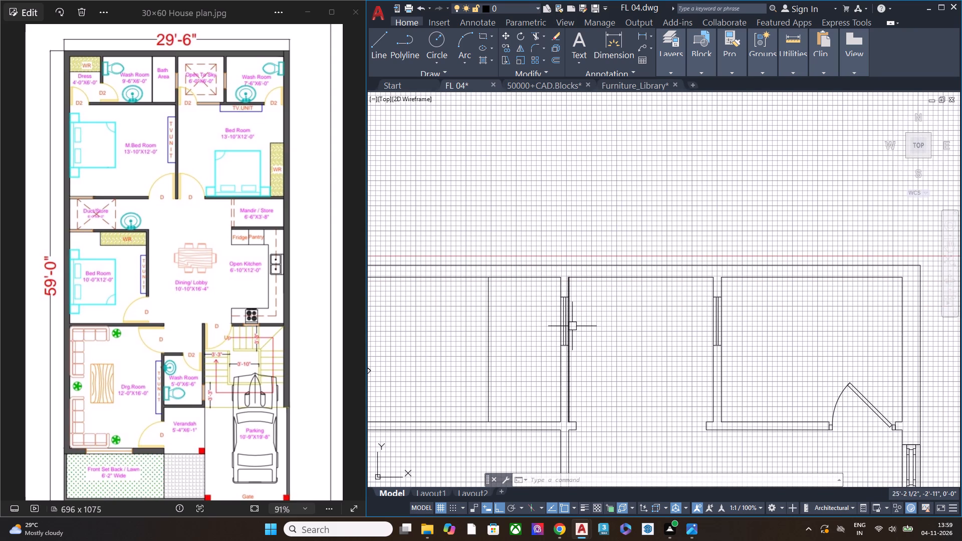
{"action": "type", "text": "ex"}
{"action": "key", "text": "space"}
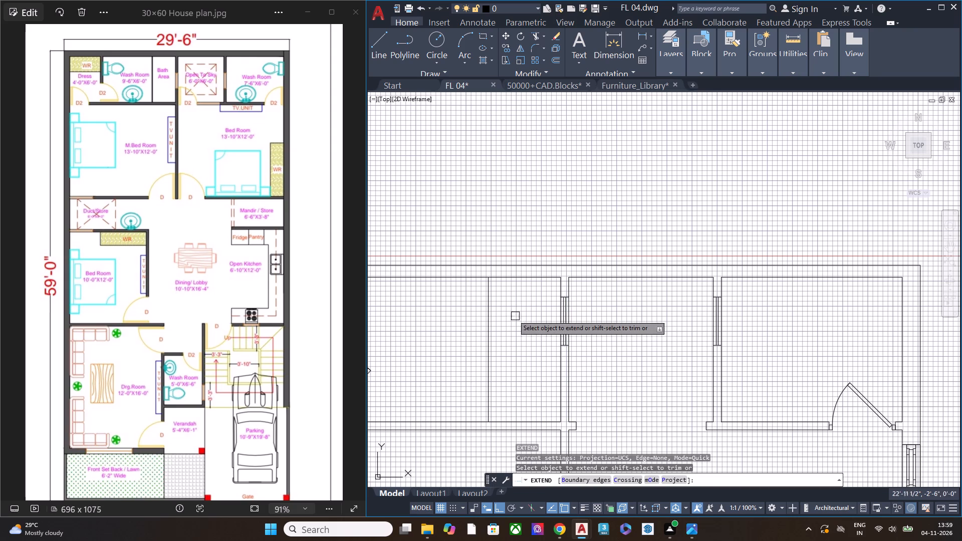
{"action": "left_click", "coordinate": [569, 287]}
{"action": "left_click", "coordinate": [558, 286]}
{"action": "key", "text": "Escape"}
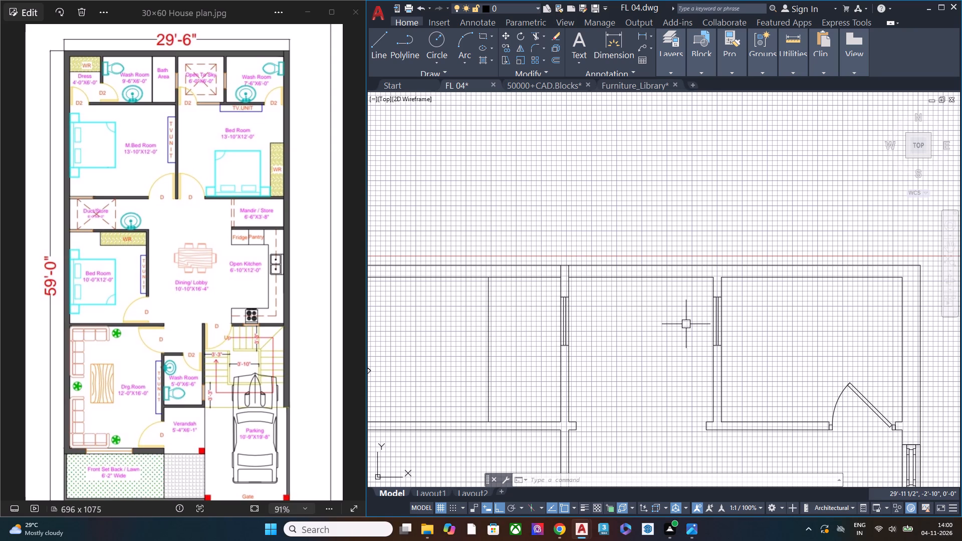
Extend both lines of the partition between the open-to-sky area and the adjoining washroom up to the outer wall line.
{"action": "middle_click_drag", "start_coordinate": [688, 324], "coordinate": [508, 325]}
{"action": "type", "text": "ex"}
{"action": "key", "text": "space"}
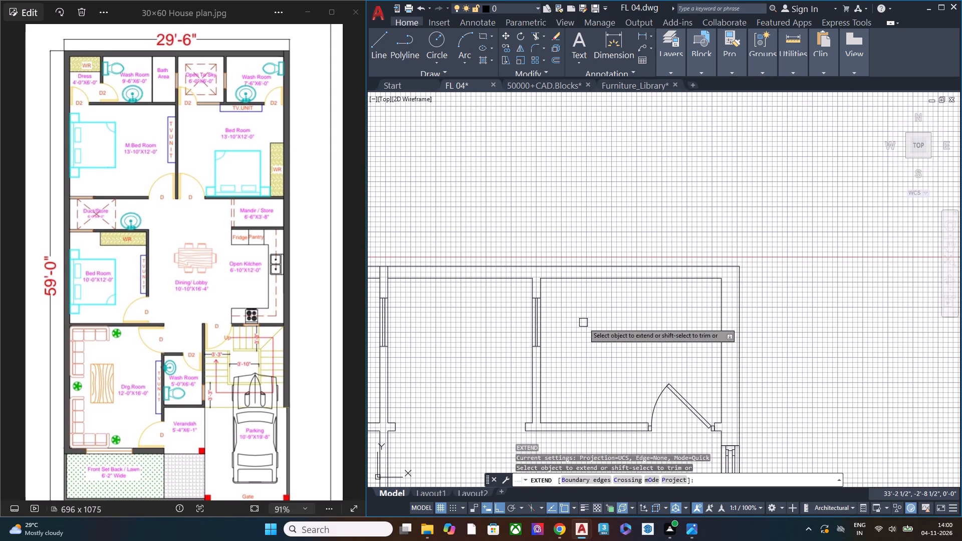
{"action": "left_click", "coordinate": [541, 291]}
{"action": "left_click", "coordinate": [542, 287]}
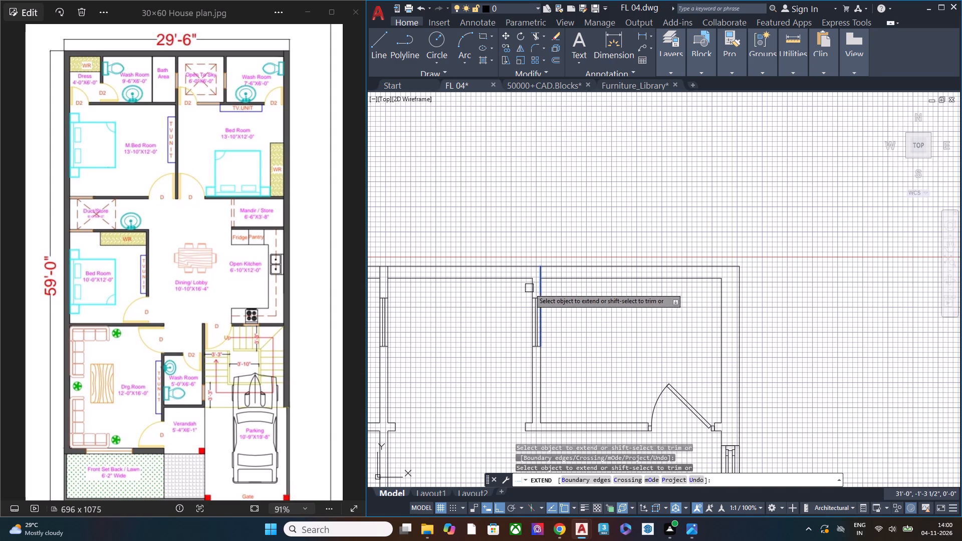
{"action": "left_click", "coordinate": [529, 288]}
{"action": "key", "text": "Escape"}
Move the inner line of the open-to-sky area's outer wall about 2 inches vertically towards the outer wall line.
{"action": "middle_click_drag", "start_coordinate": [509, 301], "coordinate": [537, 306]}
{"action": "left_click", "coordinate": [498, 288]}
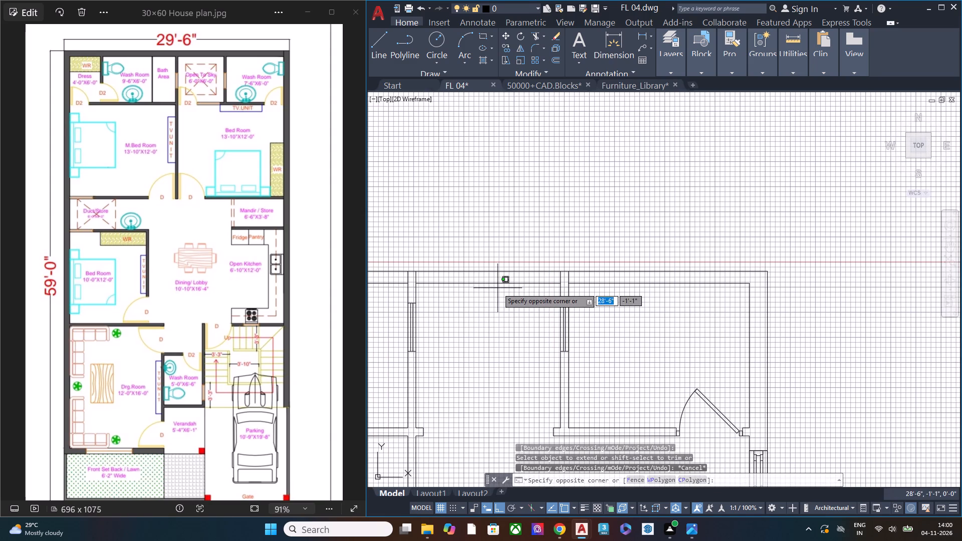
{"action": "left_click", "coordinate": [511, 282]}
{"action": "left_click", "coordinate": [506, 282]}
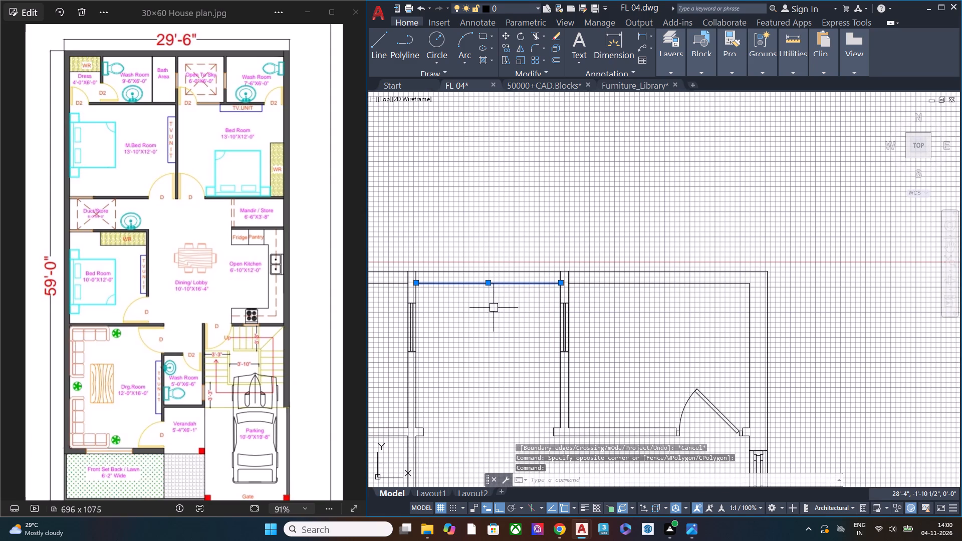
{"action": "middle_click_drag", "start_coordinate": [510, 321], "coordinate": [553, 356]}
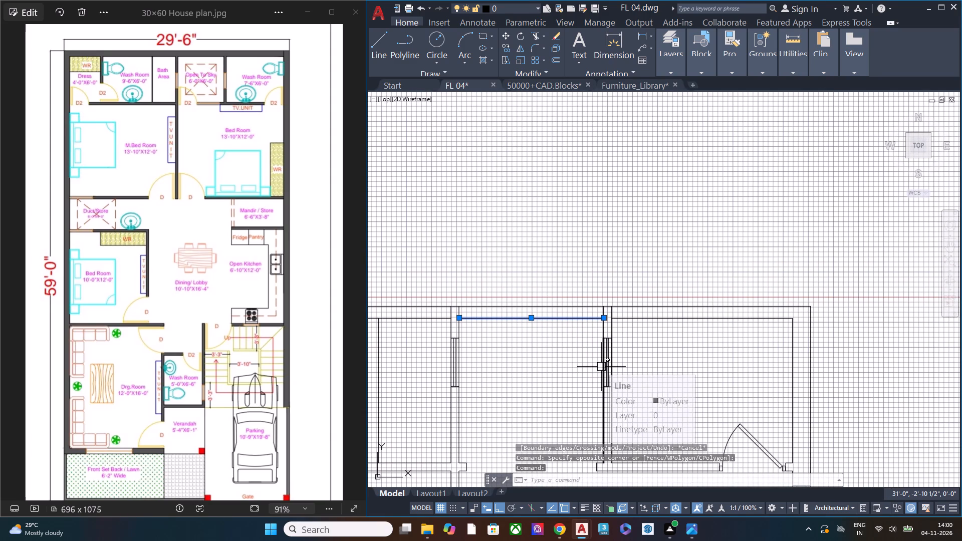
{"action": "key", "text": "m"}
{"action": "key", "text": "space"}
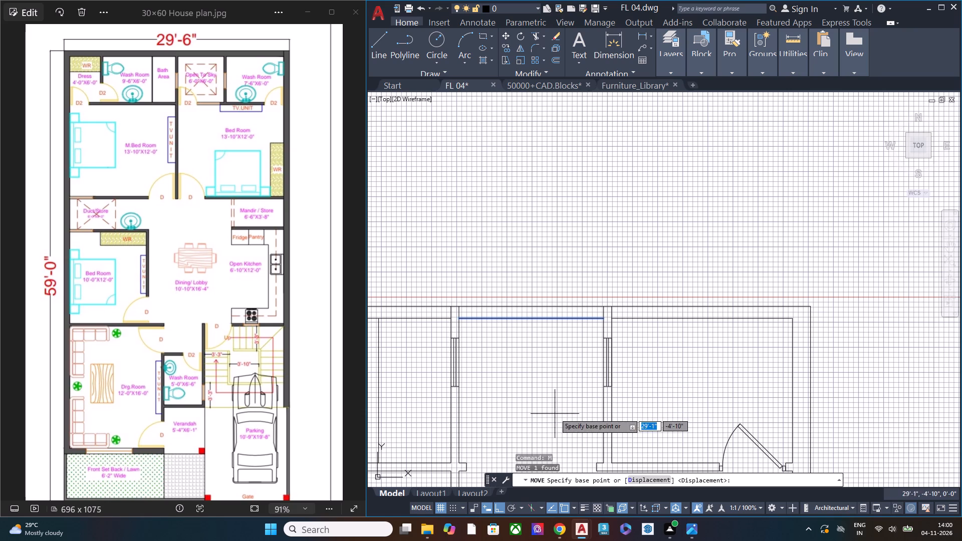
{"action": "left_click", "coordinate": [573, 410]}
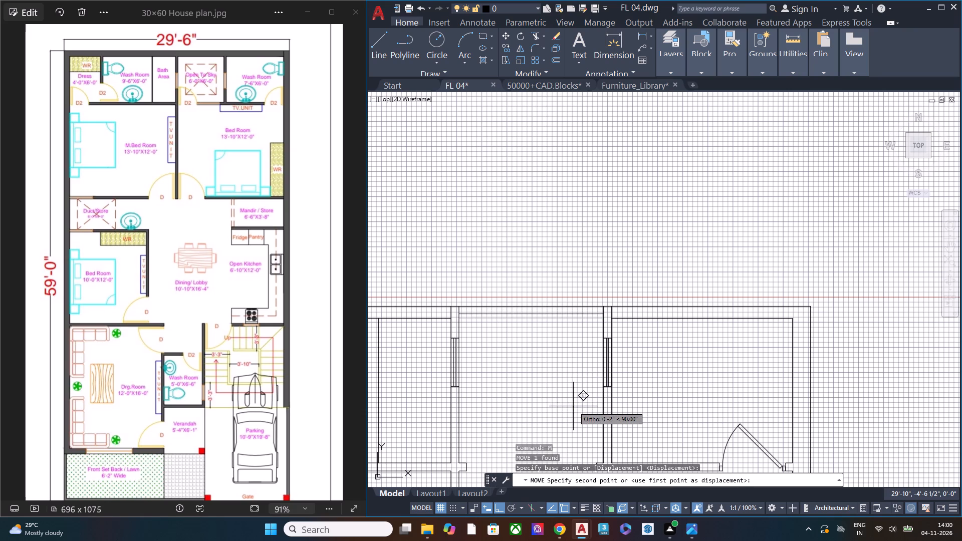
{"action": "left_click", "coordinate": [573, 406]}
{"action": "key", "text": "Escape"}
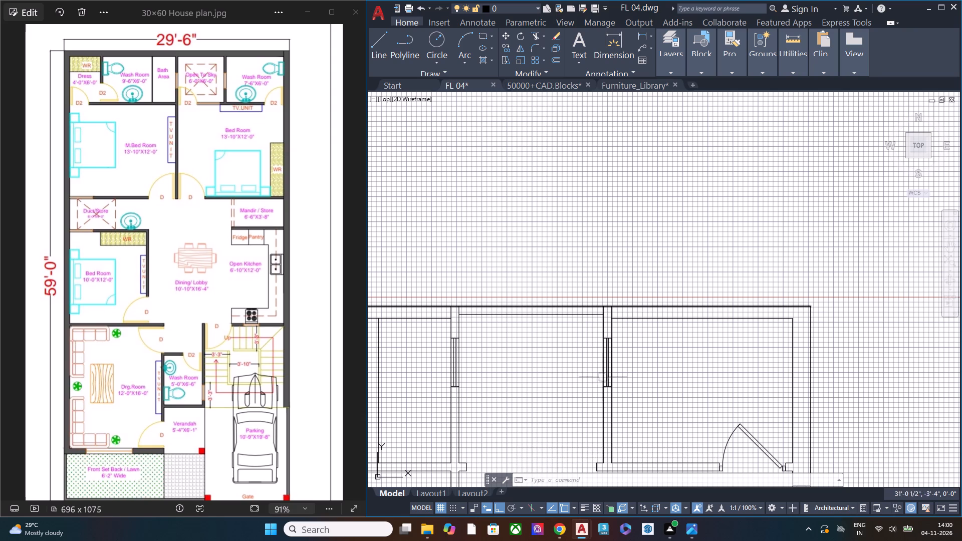
Save the FL 04 drawing.
{"action": "key", "text": "ctrl+s"}
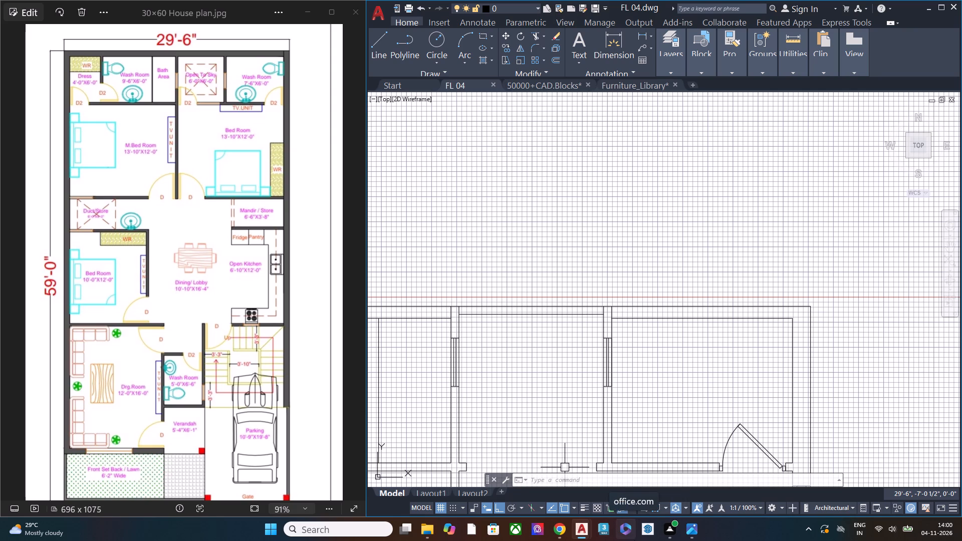
Examine the upper bedroom and washroom of the plan, and browse the furniture block sheets in the 50000+CAD.Blocks drawing.
{"action": "scroll", "coordinate": [657, 270], "scroll_direction": "down", "scroll_amount": 1}
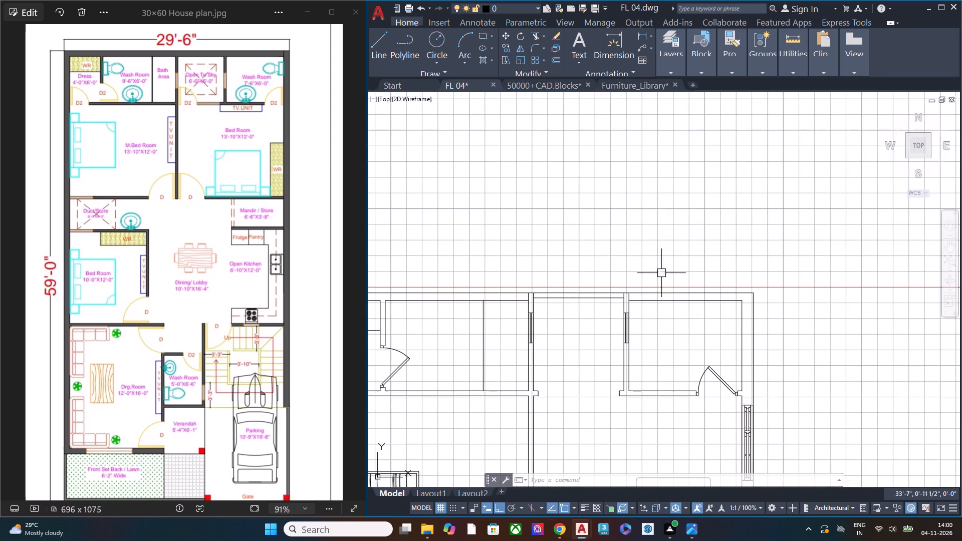
{"action": "middle_click_drag", "start_coordinate": [568, 332], "coordinate": [574, 275]}
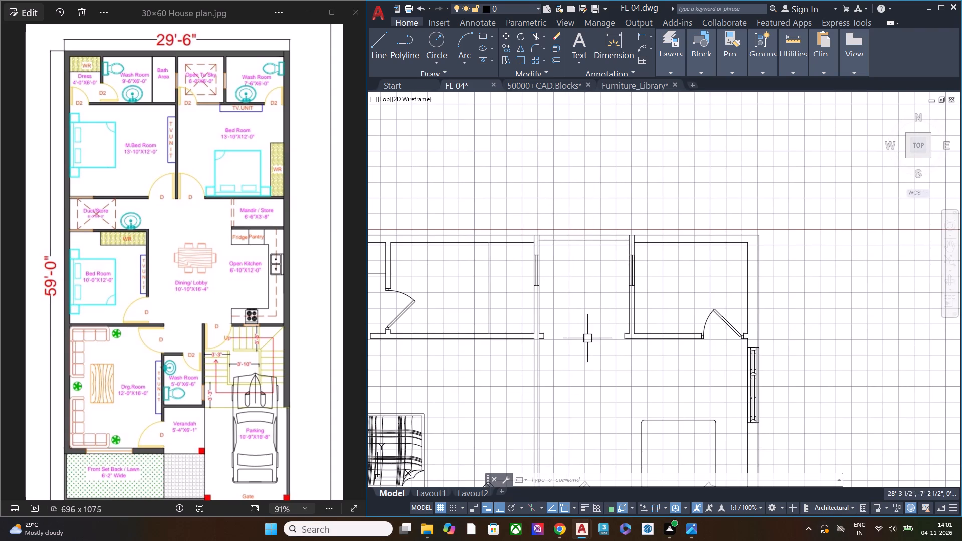
{"action": "middle_click_drag", "start_coordinate": [585, 297], "coordinate": [610, 213]}
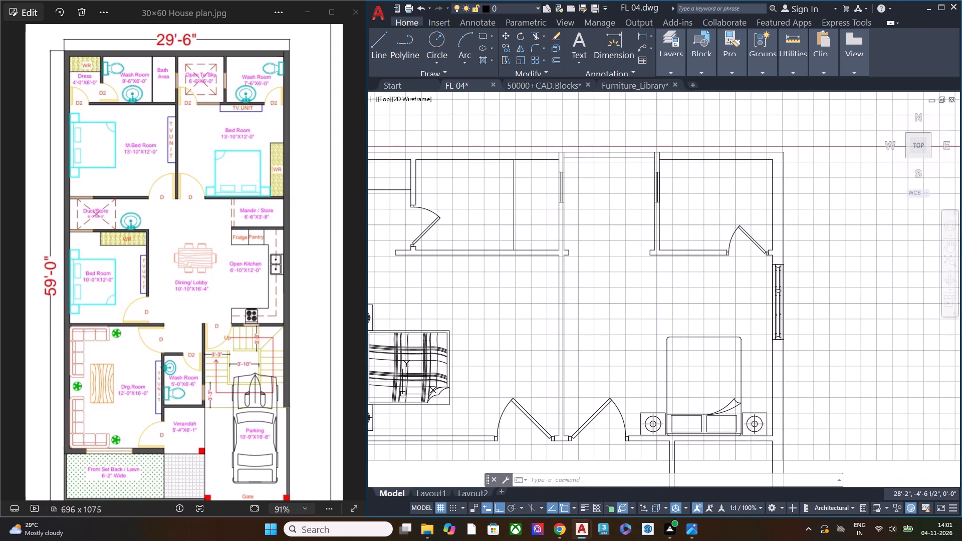
{"action": "middle_click_drag", "start_coordinate": [721, 232], "coordinate": [665, 287]}
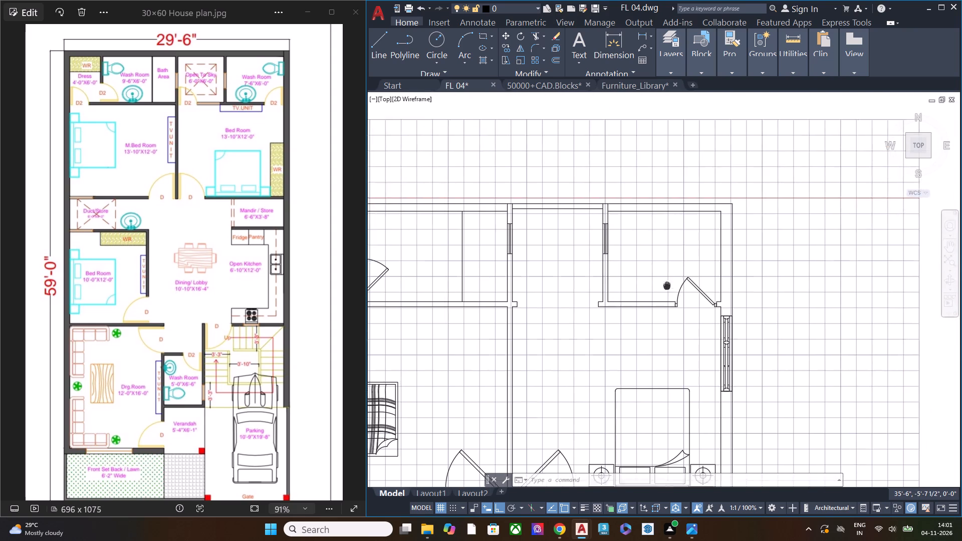
{"action": "middle_click_drag", "start_coordinate": [665, 287], "coordinate": [611, 327]}
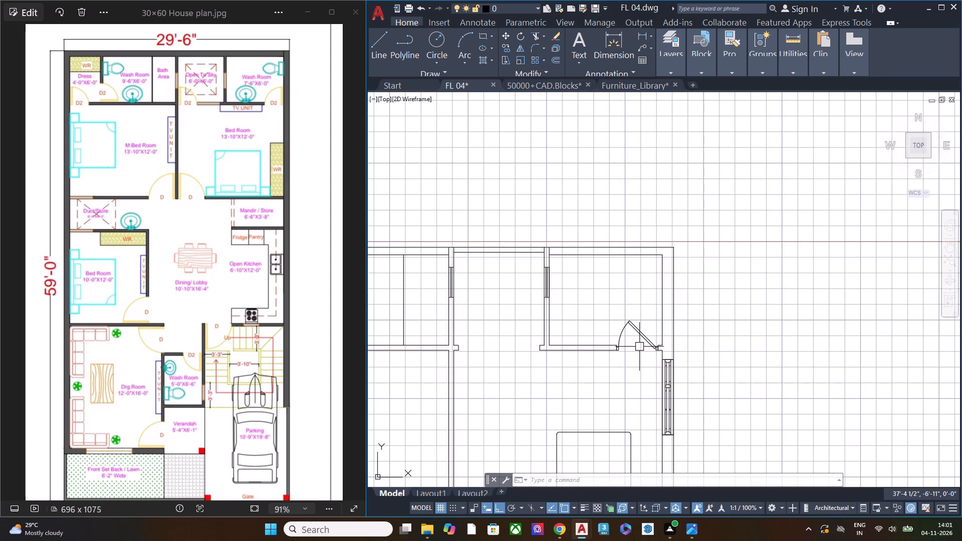
{"action": "scroll", "coordinate": [587, 339], "scroll_direction": "up", "scroll_amount": 1}
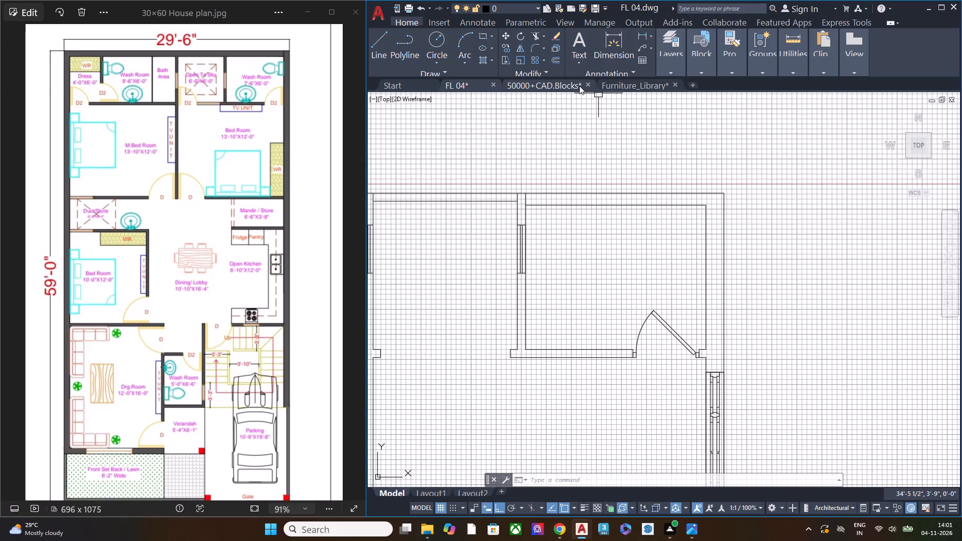
{"action": "left_click", "coordinate": [543, 86]}
{"action": "scroll", "coordinate": [606, 252], "scroll_direction": "down", "scroll_amount": 4}
{"action": "scroll", "coordinate": [631, 290], "scroll_direction": "down", "scroll_amount": 1}
{"action": "middle_click_drag", "start_coordinate": [571, 312], "coordinate": [842, 293]}
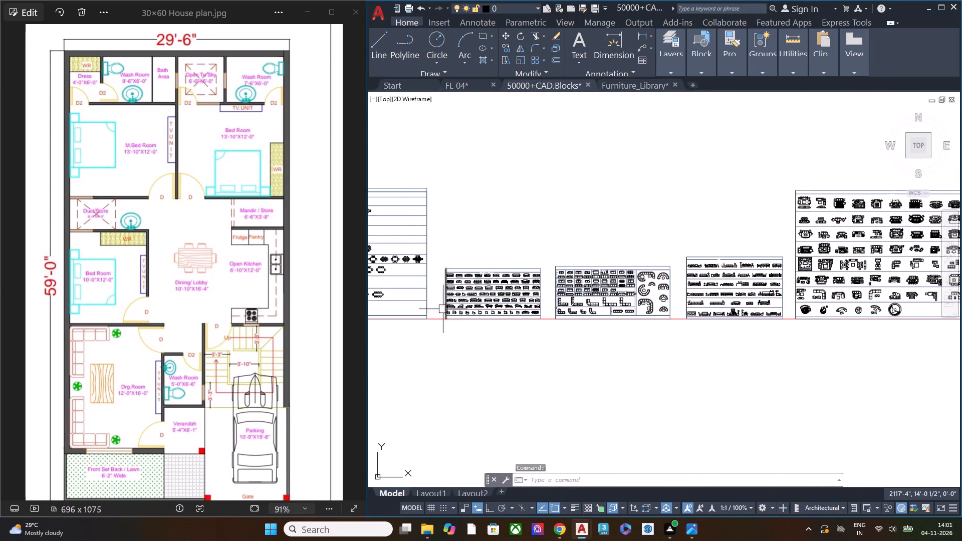
{"action": "middle_click_drag", "start_coordinate": [444, 308], "coordinate": [813, 313]}
{"action": "middle_click_drag", "start_coordinate": [755, 220], "coordinate": [487, 218]}
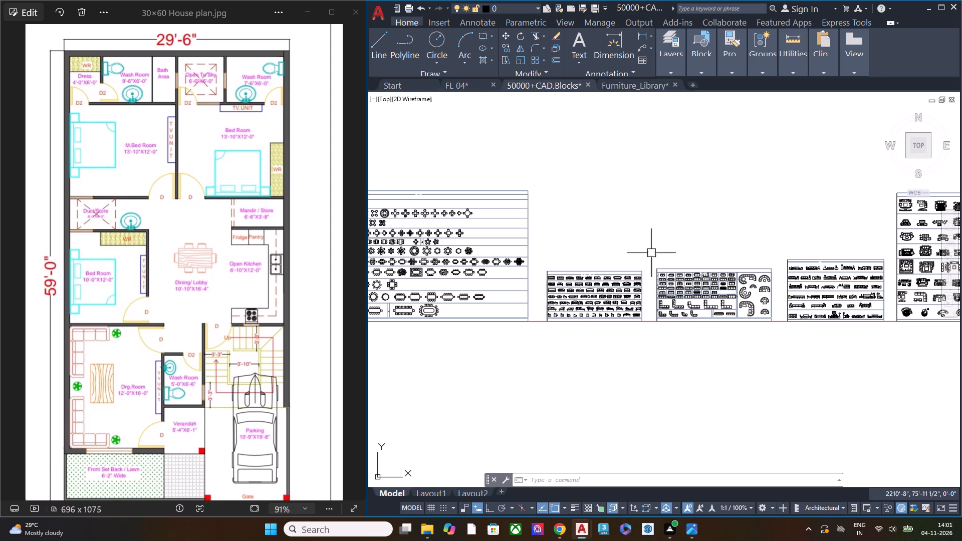
{"action": "middle_click_drag", "start_coordinate": [839, 291], "coordinate": [606, 296]}
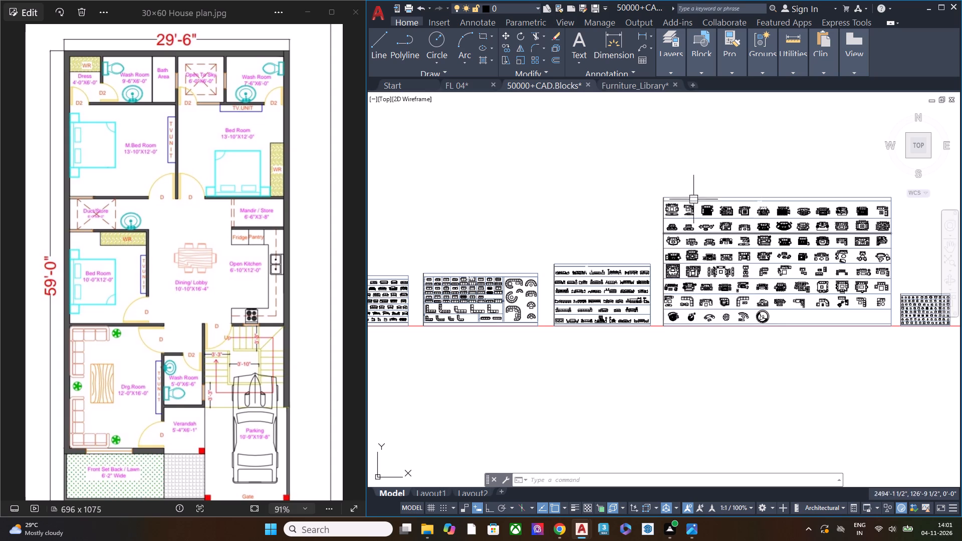
{"action": "middle_click_drag", "start_coordinate": [536, 334], "coordinate": [734, 295]}
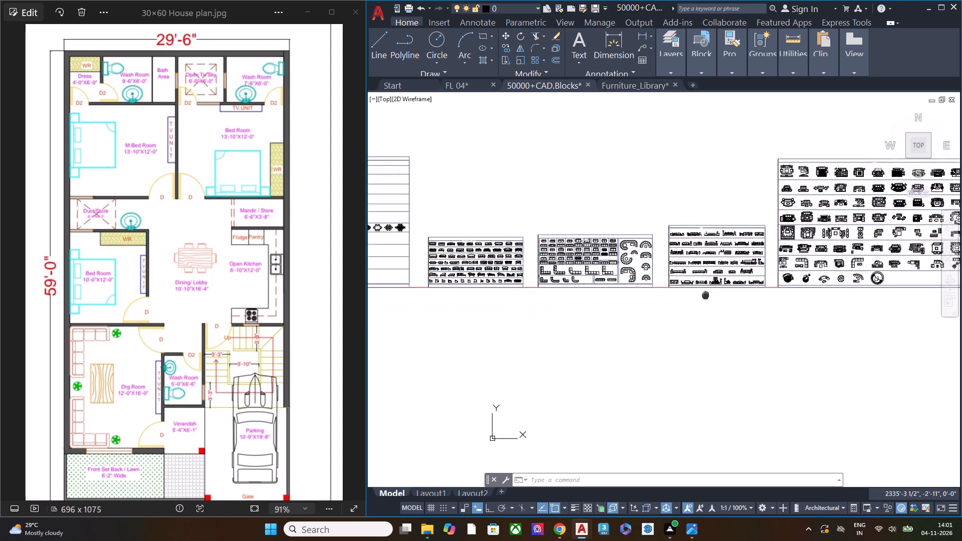
{"action": "middle_click_drag", "start_coordinate": [734, 295], "coordinate": [753, 296]}
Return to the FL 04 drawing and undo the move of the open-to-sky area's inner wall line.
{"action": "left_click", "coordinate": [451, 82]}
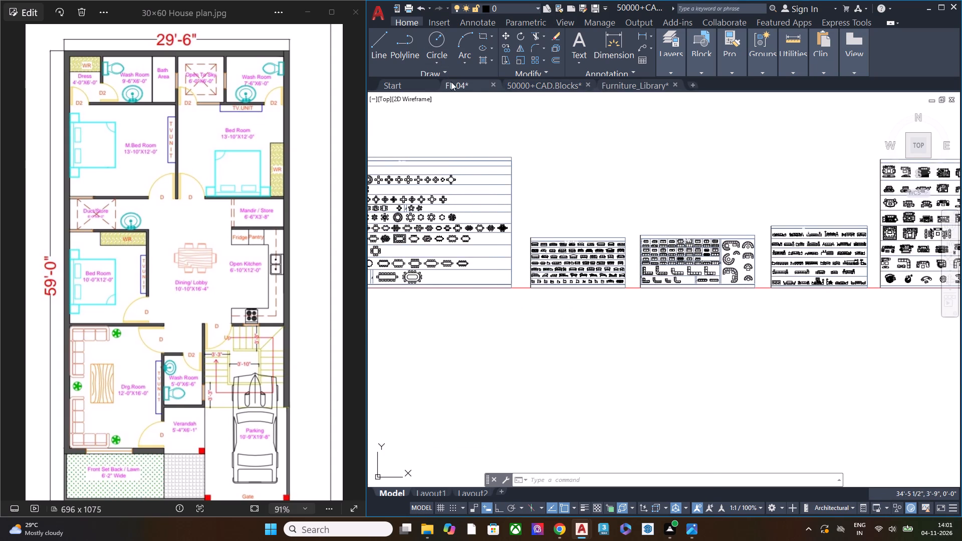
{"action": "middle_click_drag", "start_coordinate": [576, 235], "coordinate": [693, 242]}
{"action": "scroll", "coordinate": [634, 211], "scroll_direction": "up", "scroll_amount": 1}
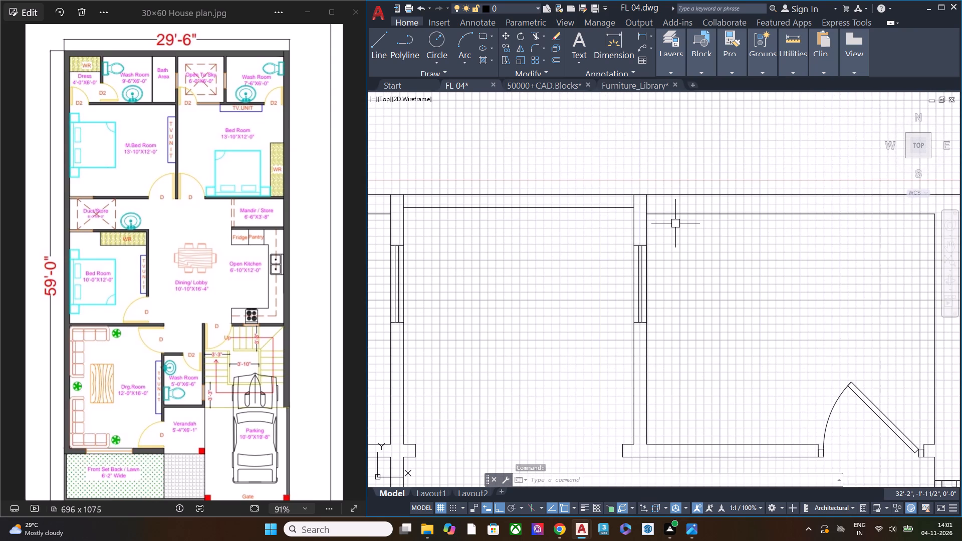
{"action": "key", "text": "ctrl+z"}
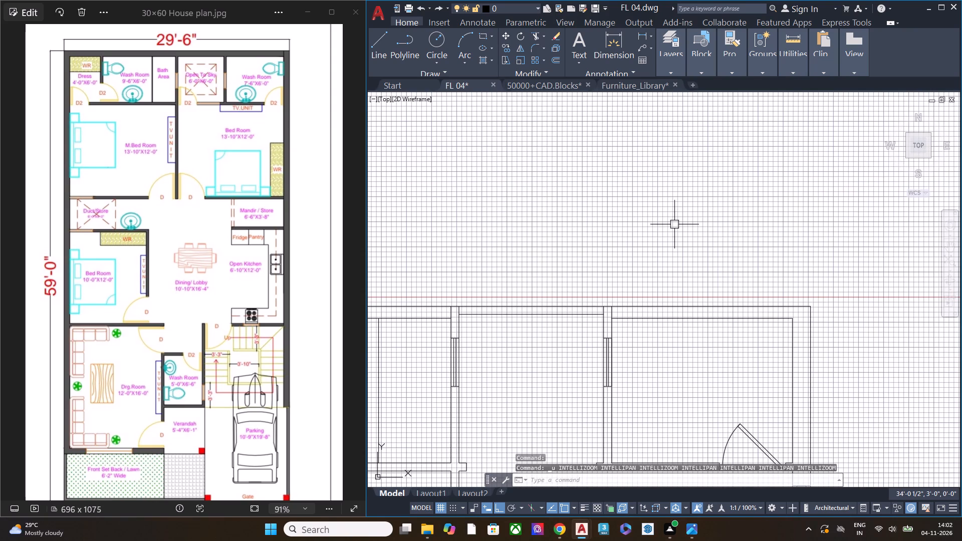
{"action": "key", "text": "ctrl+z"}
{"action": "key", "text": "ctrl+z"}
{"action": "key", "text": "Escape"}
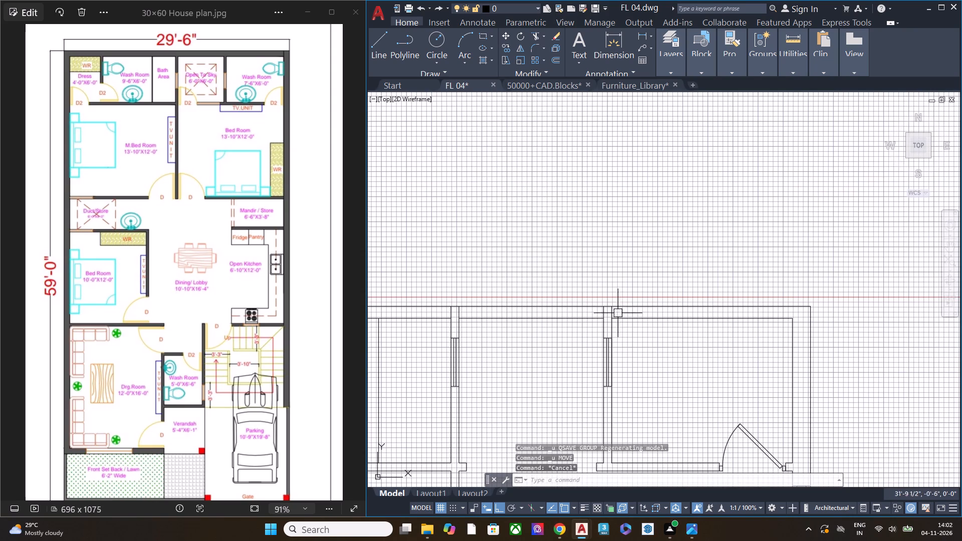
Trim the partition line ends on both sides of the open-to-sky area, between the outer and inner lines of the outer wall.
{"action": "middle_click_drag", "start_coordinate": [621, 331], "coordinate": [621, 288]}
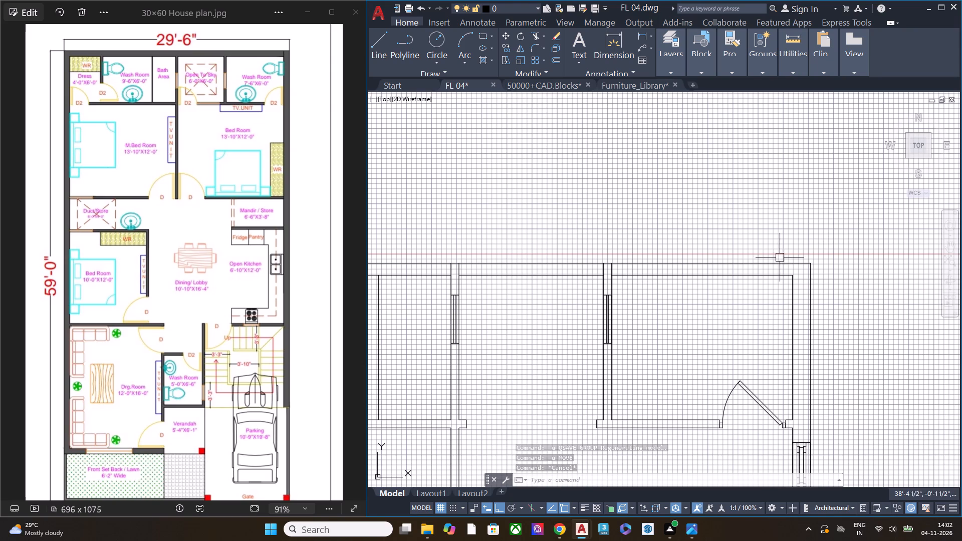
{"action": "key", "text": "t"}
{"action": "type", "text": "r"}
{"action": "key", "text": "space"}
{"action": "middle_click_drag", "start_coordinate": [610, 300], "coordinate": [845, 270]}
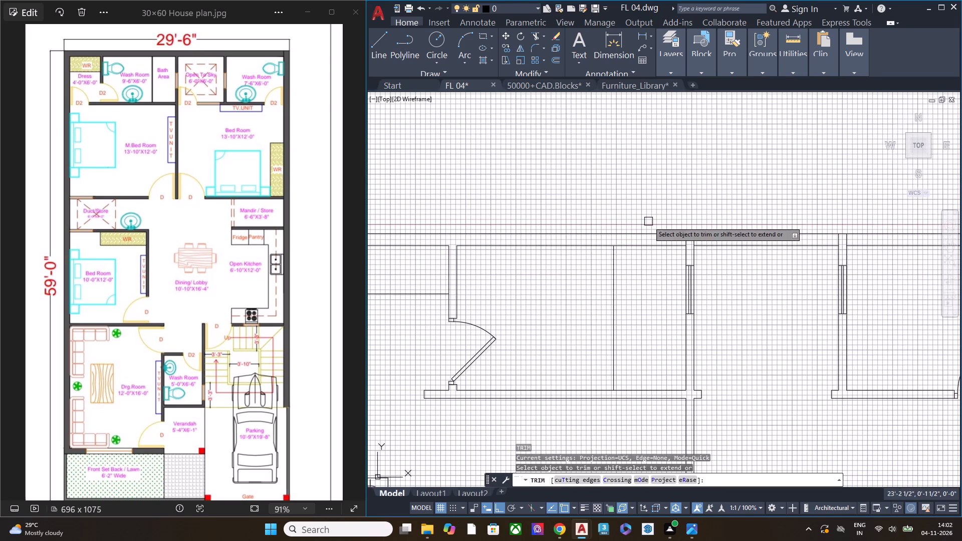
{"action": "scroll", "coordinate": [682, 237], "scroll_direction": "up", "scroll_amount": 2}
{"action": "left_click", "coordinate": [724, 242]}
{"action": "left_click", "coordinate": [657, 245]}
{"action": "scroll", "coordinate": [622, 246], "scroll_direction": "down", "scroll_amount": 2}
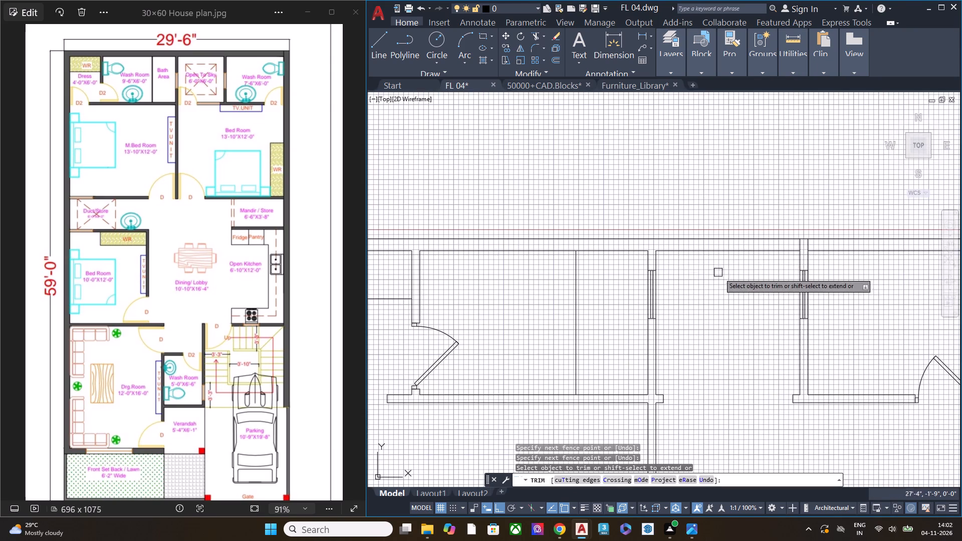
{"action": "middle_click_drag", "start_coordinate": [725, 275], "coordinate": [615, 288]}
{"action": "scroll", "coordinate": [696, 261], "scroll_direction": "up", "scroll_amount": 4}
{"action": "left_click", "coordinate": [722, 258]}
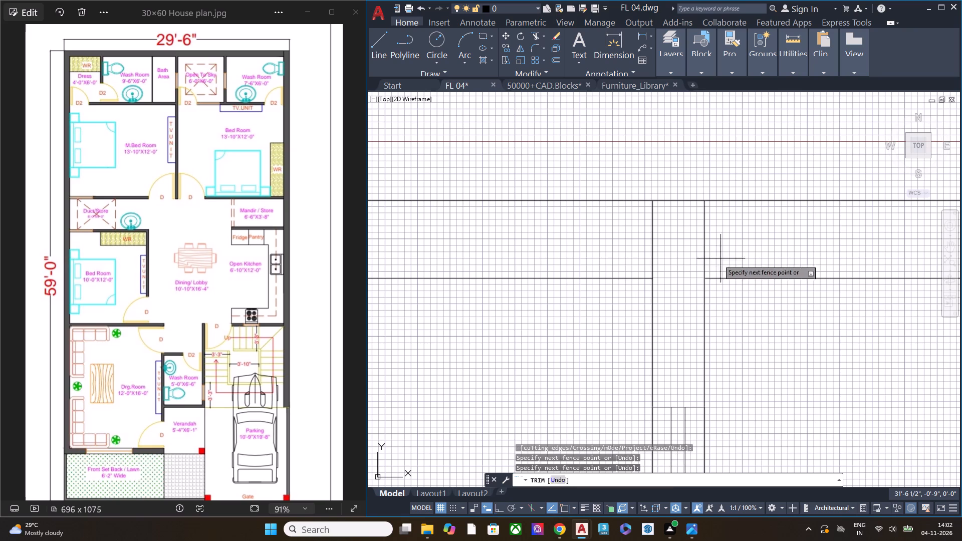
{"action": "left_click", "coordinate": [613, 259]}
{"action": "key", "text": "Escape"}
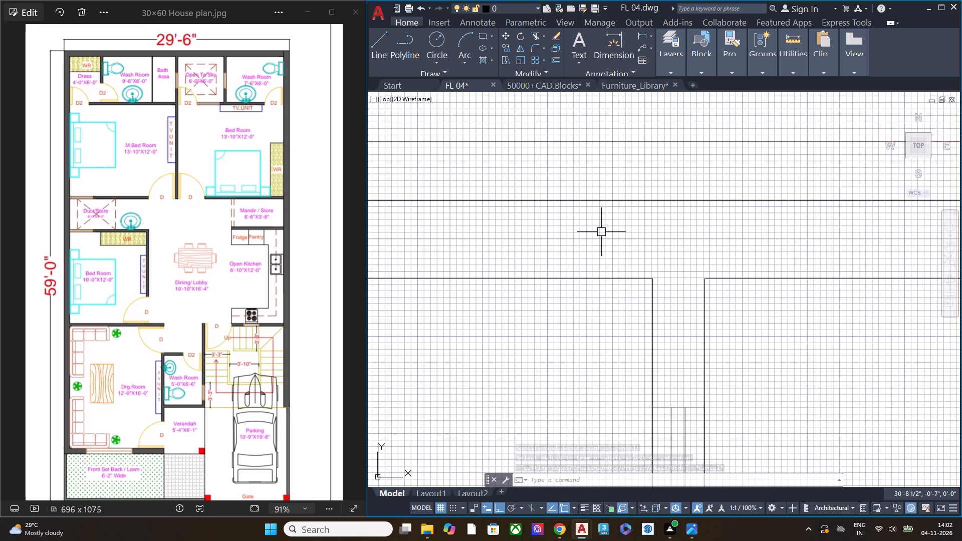
Check the upper washrooms of the plan, and browse the 50000+CAD.Blocks sheets to the plan-view washbasin blocks.
{"action": "scroll", "coordinate": [666, 232], "scroll_direction": "down", "scroll_amount": 2}
{"action": "middle_click_drag", "start_coordinate": [691, 292], "coordinate": [597, 239]}
{"action": "scroll", "coordinate": [607, 216], "scroll_direction": "down", "scroll_amount": 2}
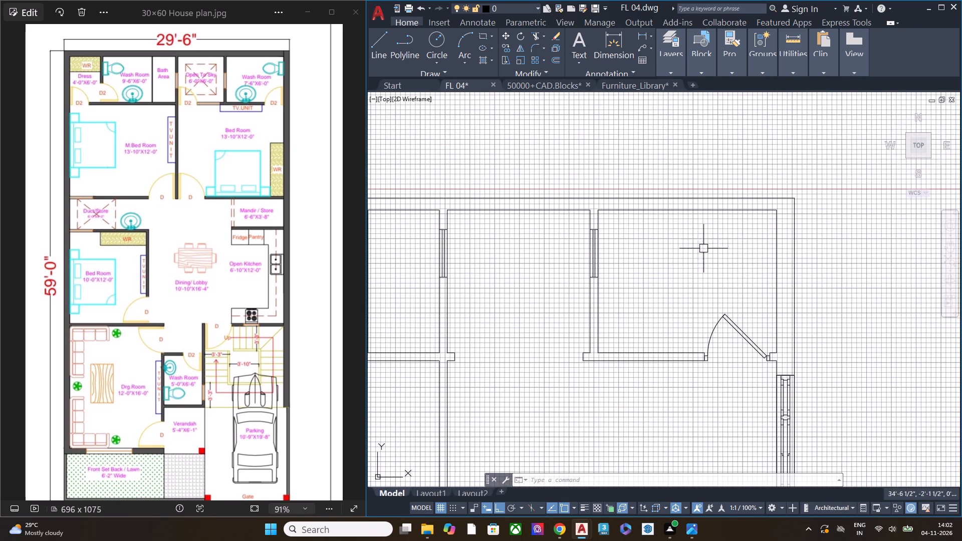
{"action": "middle_click_drag", "start_coordinate": [688, 281], "coordinate": [795, 185]}
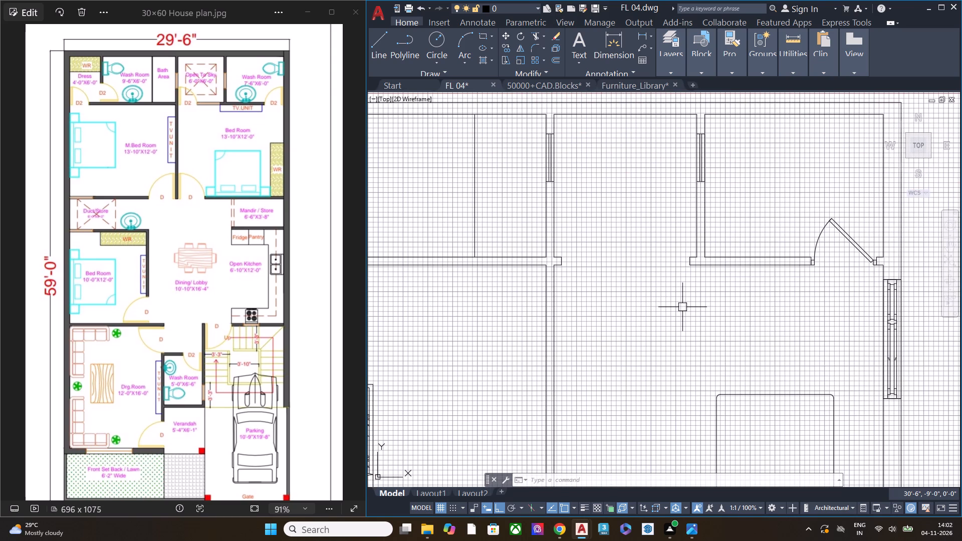
{"action": "middle_click_drag", "start_coordinate": [692, 296], "coordinate": [668, 306]}
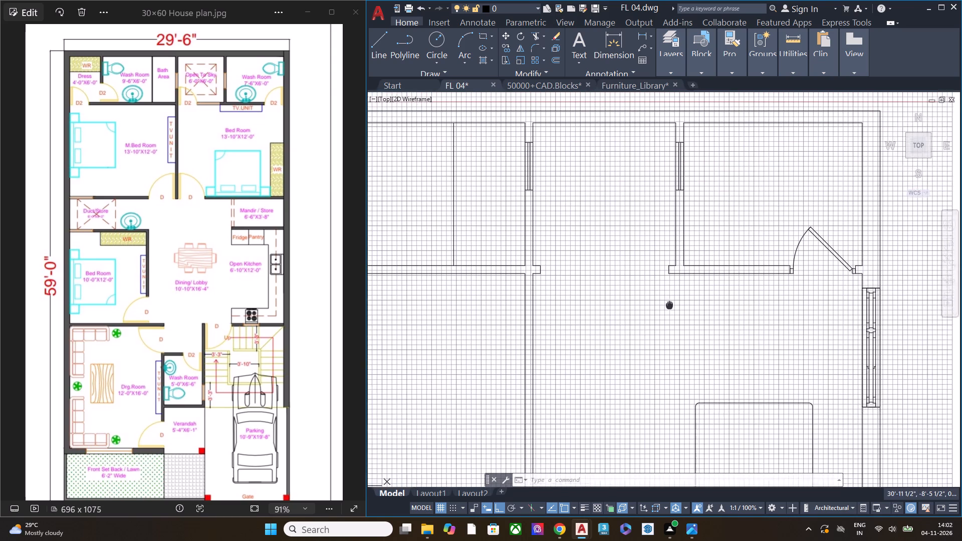
{"action": "middle_click_drag", "start_coordinate": [668, 306], "coordinate": [653, 314]}
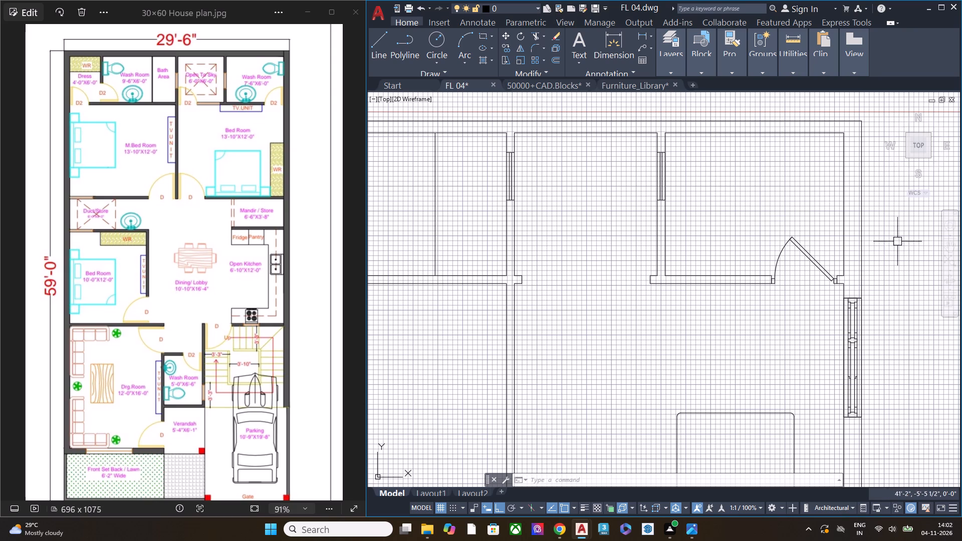
{"action": "left_click", "coordinate": [575, 86]}
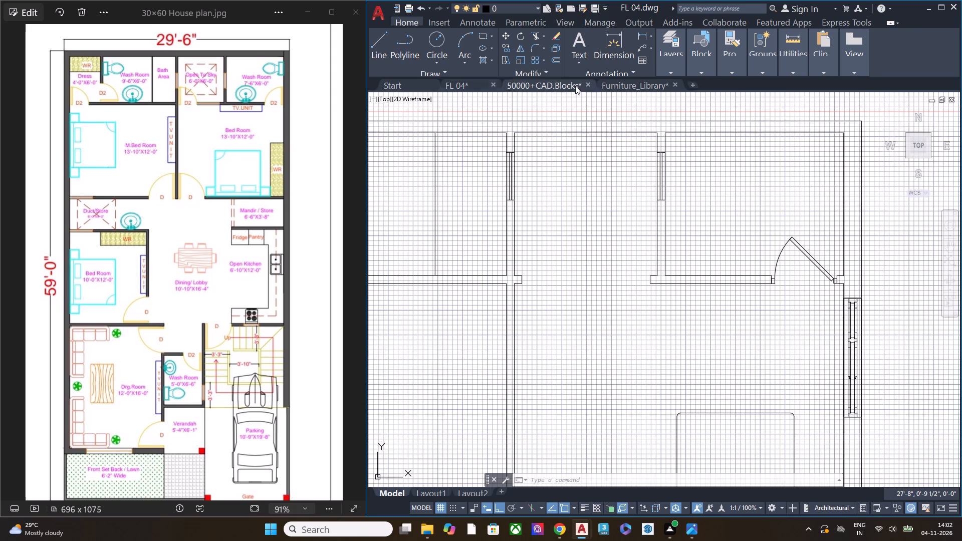
{"action": "middle_click_drag", "start_coordinate": [573, 285], "coordinate": [795, 312]}
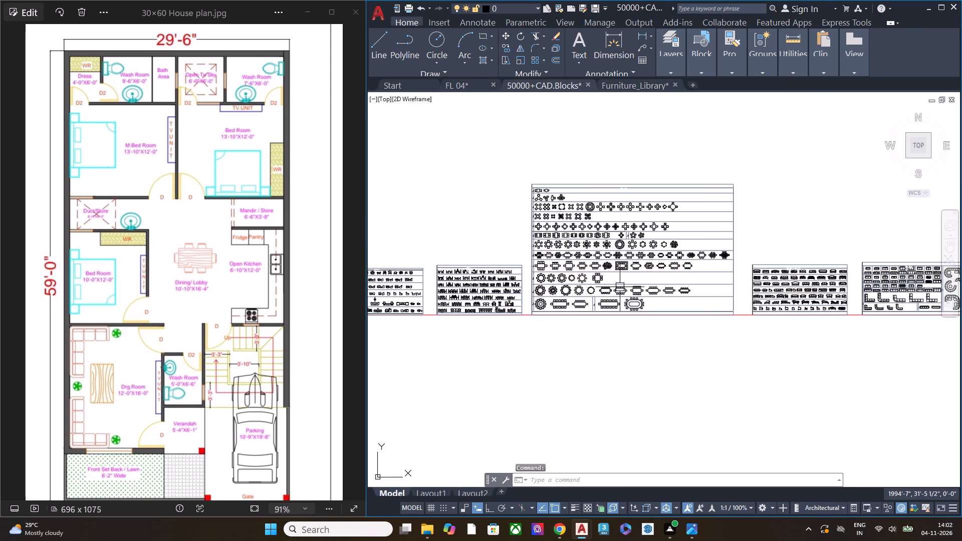
{"action": "middle_click_drag", "start_coordinate": [619, 287], "coordinate": [724, 315]}
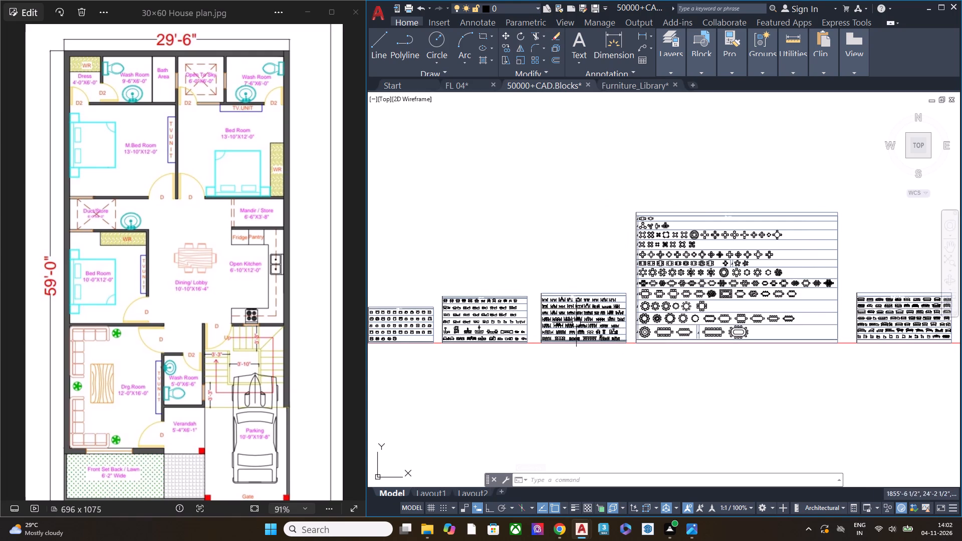
{"action": "middle_click_drag", "start_coordinate": [562, 322], "coordinate": [821, 317]}
{"action": "middle_click_drag", "start_coordinate": [621, 344], "coordinate": [909, 347]}
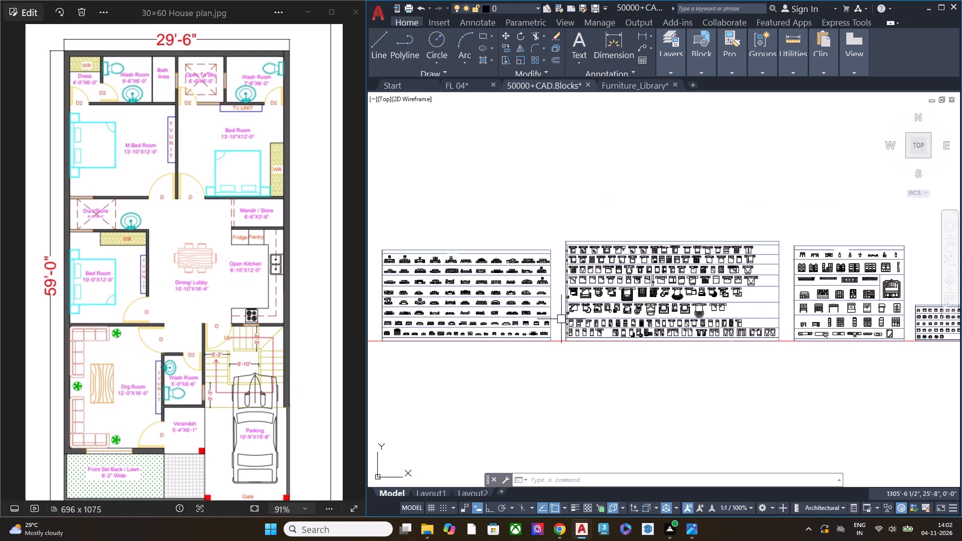
{"action": "middle_click_drag", "start_coordinate": [561, 319], "coordinate": [827, 320]}
{"action": "middle_click_drag", "start_coordinate": [570, 305], "coordinate": [851, 305]}
{"action": "scroll", "coordinate": [582, 305], "scroll_direction": "up", "scroll_amount": 2}
{"action": "scroll", "coordinate": [586, 302], "scroll_direction": "down", "scroll_amount": 1}
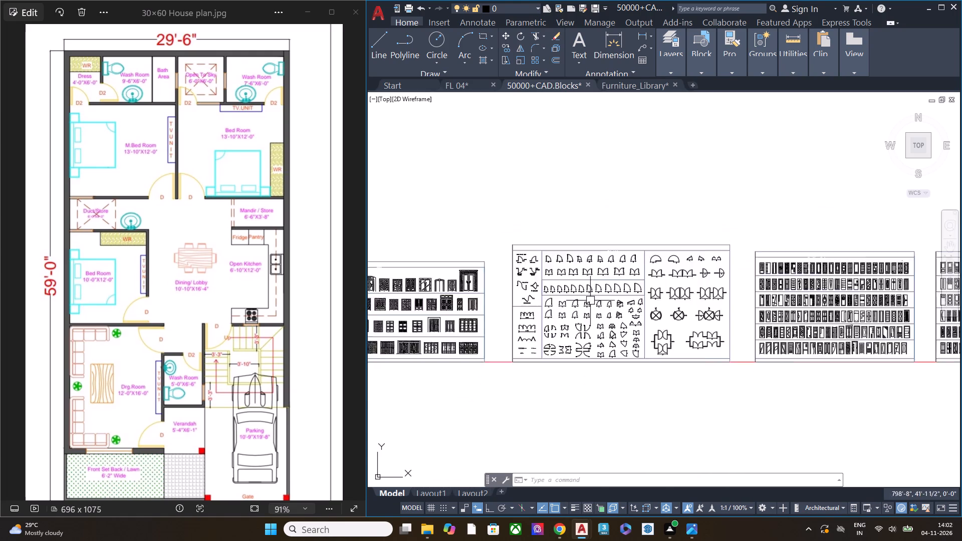
{"action": "scroll", "coordinate": [591, 301], "scroll_direction": "down", "scroll_amount": 1}
{"action": "middle_click_drag", "start_coordinate": [595, 310], "coordinate": [894, 308]}
{"action": "middle_click_drag", "start_coordinate": [629, 318], "coordinate": [961, 316]}
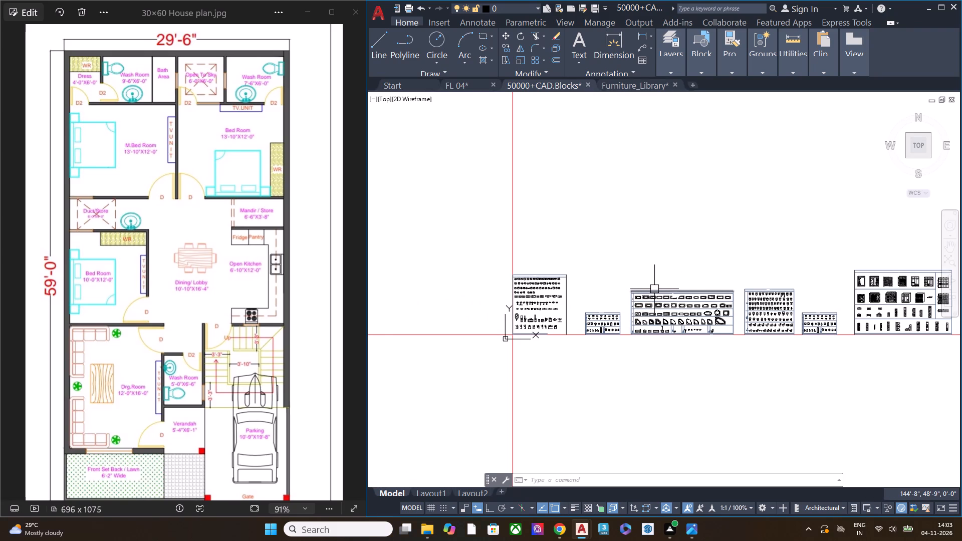
{"action": "scroll", "coordinate": [501, 299], "scroll_direction": "up", "scroll_amount": 3}
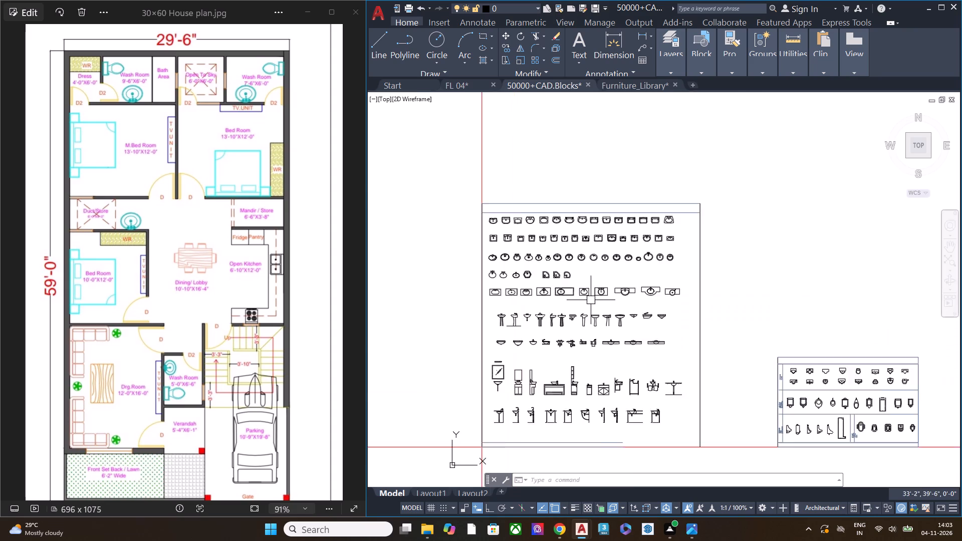
{"action": "scroll", "coordinate": [591, 300], "scroll_direction": "up", "scroll_amount": 2}
{"action": "middle_click_drag", "start_coordinate": [620, 242], "coordinate": [708, 381]}
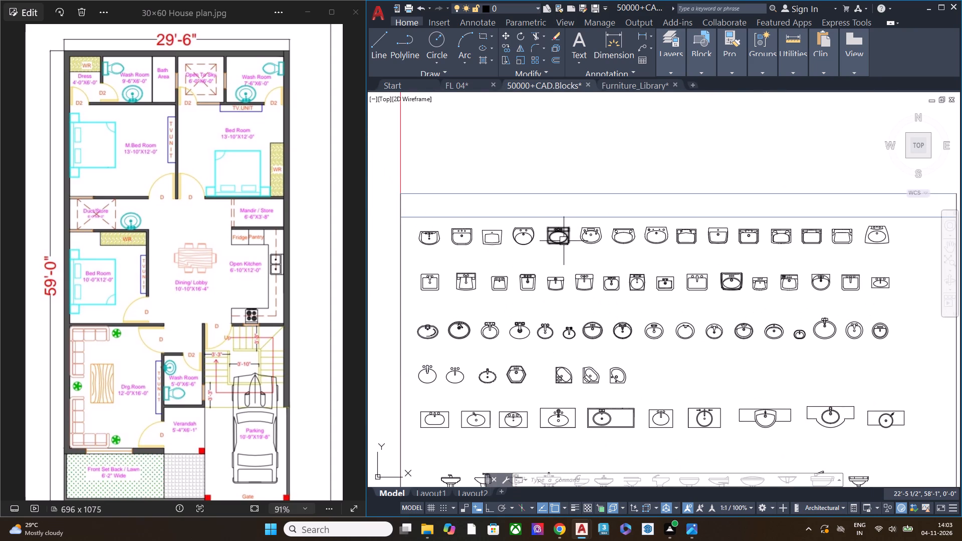
{"action": "scroll", "coordinate": [564, 241], "scroll_direction": "up", "scroll_amount": 3}
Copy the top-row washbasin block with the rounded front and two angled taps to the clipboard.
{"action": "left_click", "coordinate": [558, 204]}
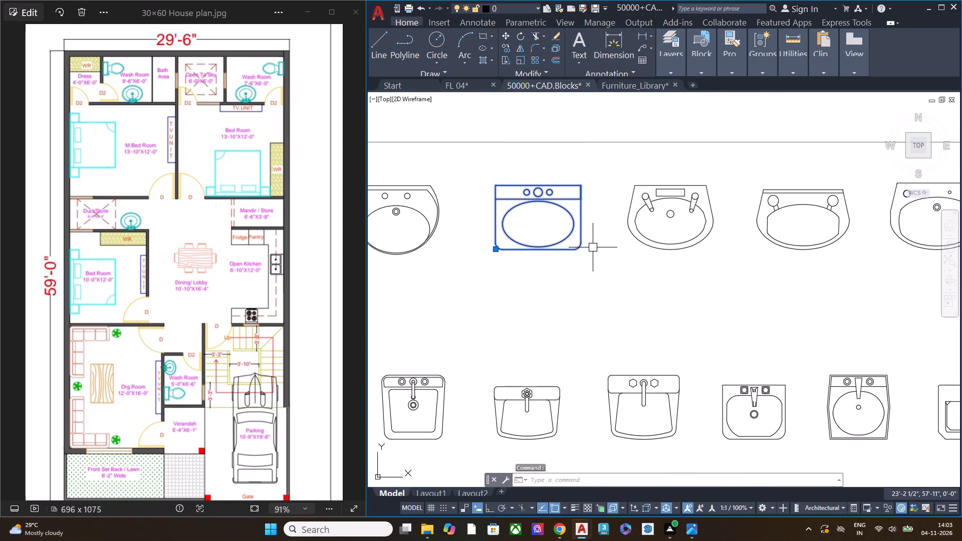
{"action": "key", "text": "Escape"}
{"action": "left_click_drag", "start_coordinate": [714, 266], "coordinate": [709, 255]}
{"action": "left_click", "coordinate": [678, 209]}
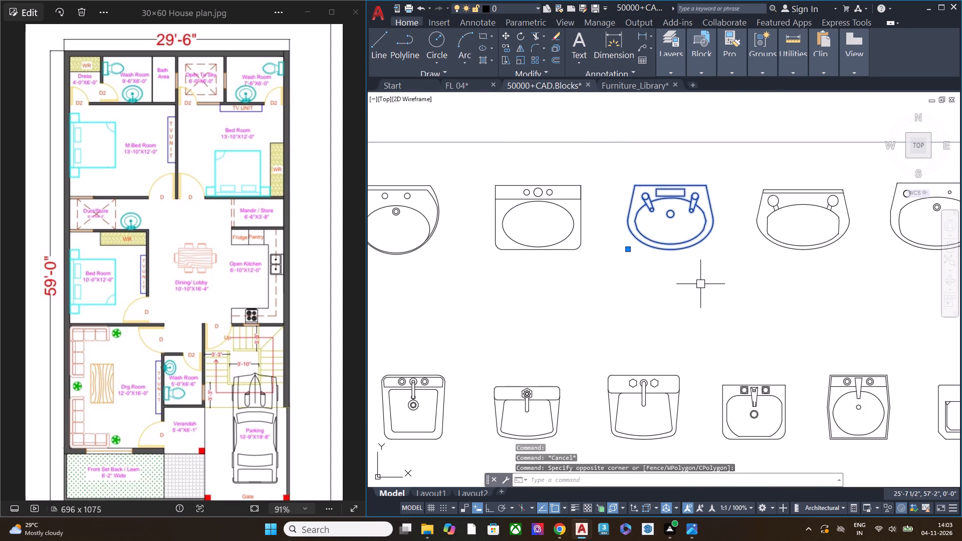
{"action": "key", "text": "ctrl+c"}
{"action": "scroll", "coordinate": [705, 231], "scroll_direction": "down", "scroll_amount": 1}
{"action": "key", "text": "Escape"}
Compare the other washbasin blocks and copy the double-rimmed oval basin with the slanted tap to the clipboard.
{"action": "scroll", "coordinate": [730, 276], "scroll_direction": "down", "scroll_amount": 1}
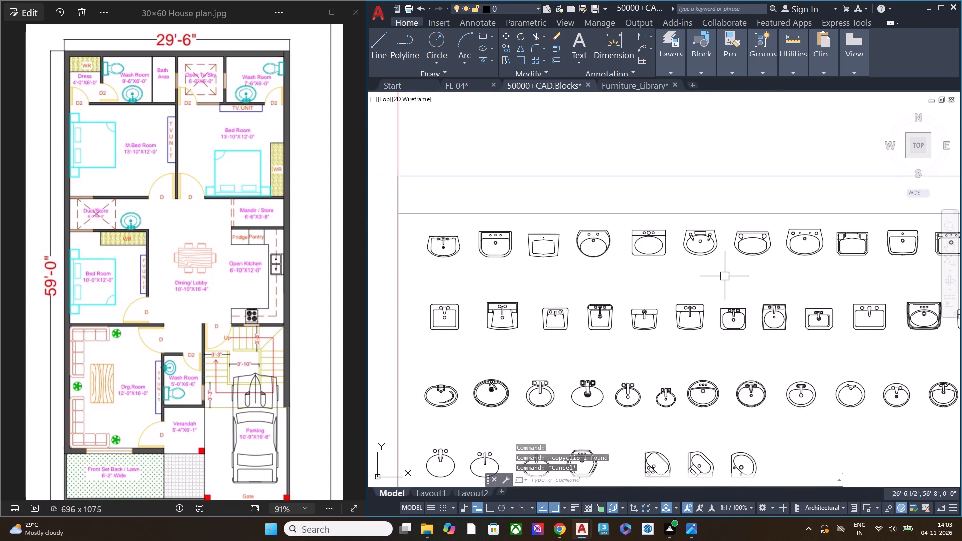
{"action": "middle_click_drag", "start_coordinate": [739, 307], "coordinate": [636, 238]}
{"action": "middle_click_drag", "start_coordinate": [736, 273], "coordinate": [695, 305]}
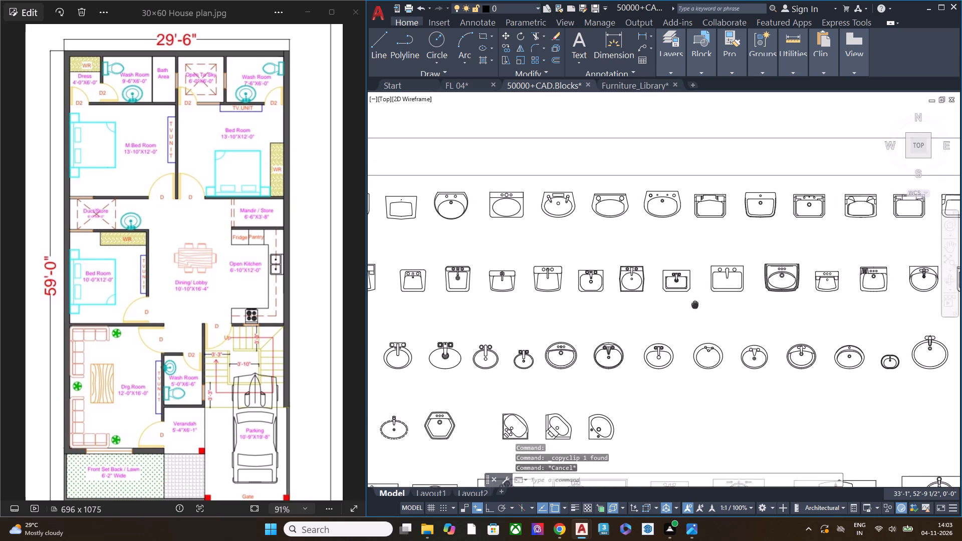
{"action": "middle_click_drag", "start_coordinate": [695, 305], "coordinate": [685, 308]}
{"action": "middle_click_drag", "start_coordinate": [795, 305], "coordinate": [656, 307]}
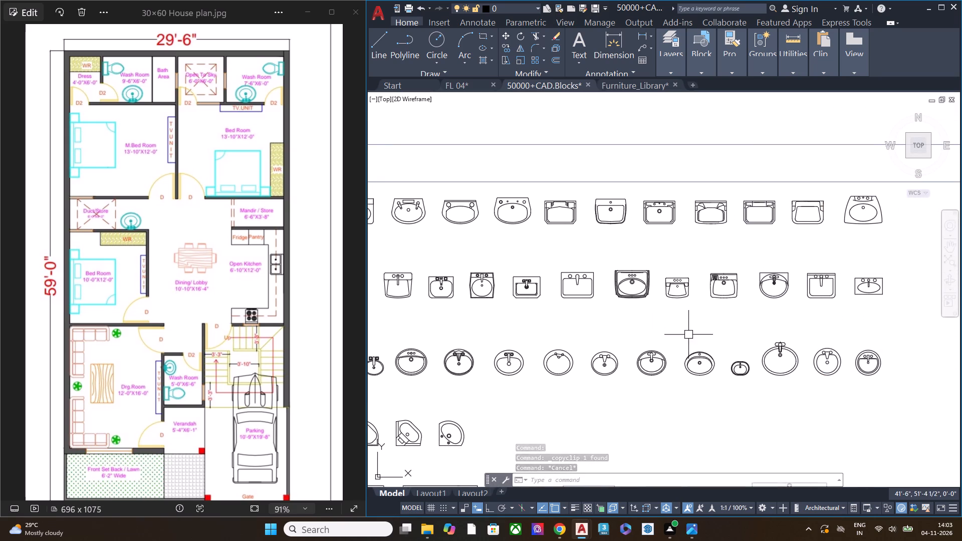
{"action": "middle_click_drag", "start_coordinate": [702, 325], "coordinate": [863, 245]}
{"action": "middle_click_drag", "start_coordinate": [578, 286], "coordinate": [732, 305]}
{"action": "scroll", "coordinate": [541, 317], "scroll_direction": "up", "scroll_amount": 2}
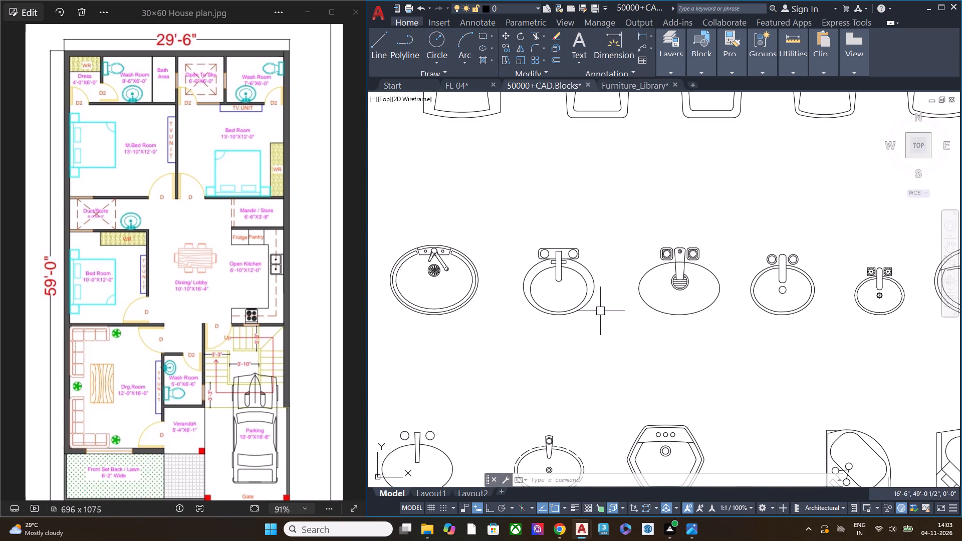
{"action": "scroll", "coordinate": [608, 313], "scroll_direction": "down", "scroll_amount": 2}
{"action": "middle_click_drag", "start_coordinate": [619, 331], "coordinate": [588, 246]}
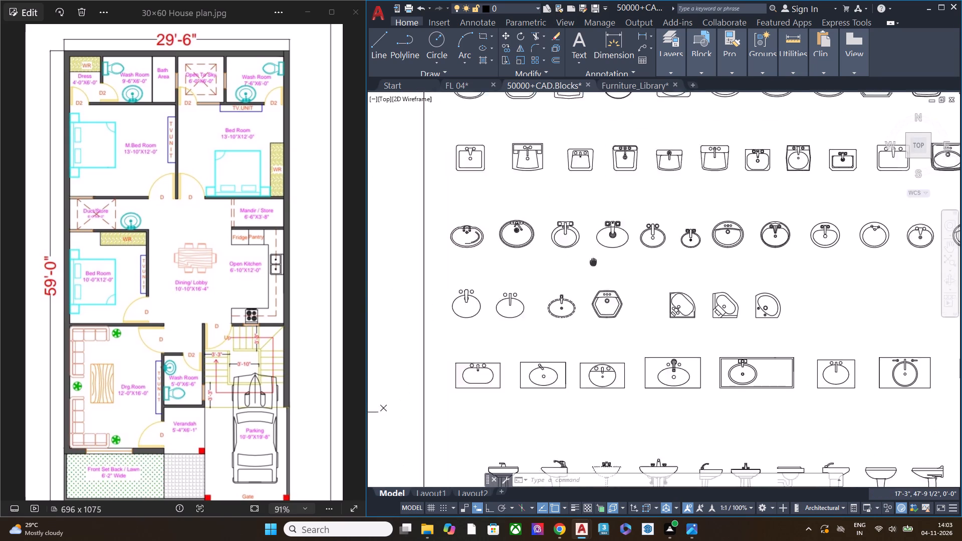
{"action": "middle_click_drag", "start_coordinate": [588, 246], "coordinate": [578, 185]}
{"action": "middle_click_drag", "start_coordinate": [587, 232], "coordinate": [606, 327]}
{"action": "scroll", "coordinate": [611, 244], "scroll_direction": "up", "scroll_amount": 1}
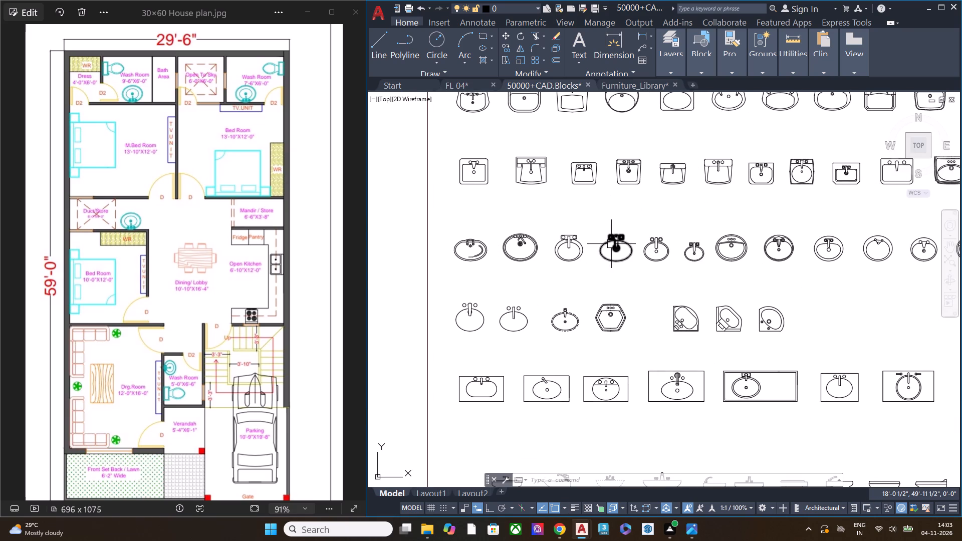
{"action": "scroll", "coordinate": [611, 244], "scroll_direction": "up", "scroll_amount": 1}
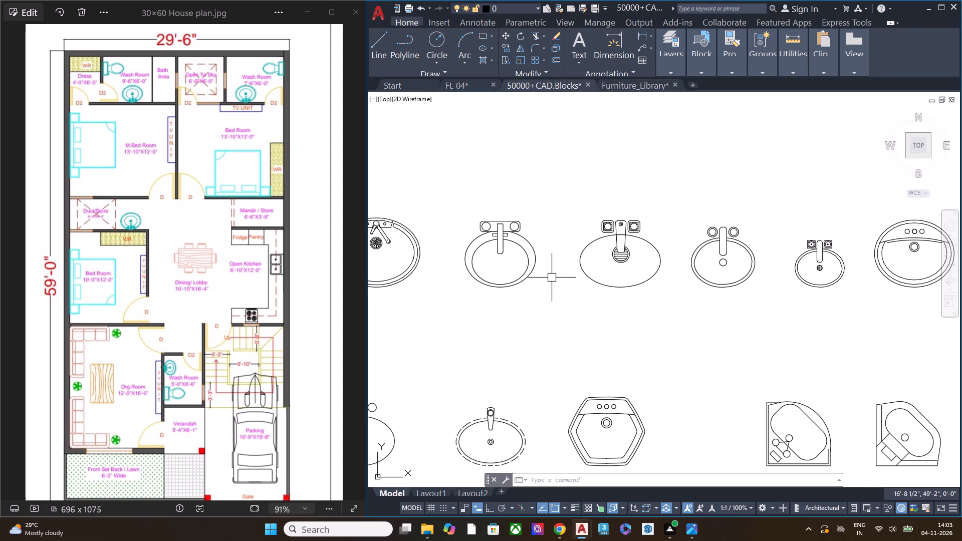
{"action": "scroll", "coordinate": [559, 274], "scroll_direction": "down", "scroll_amount": 1}
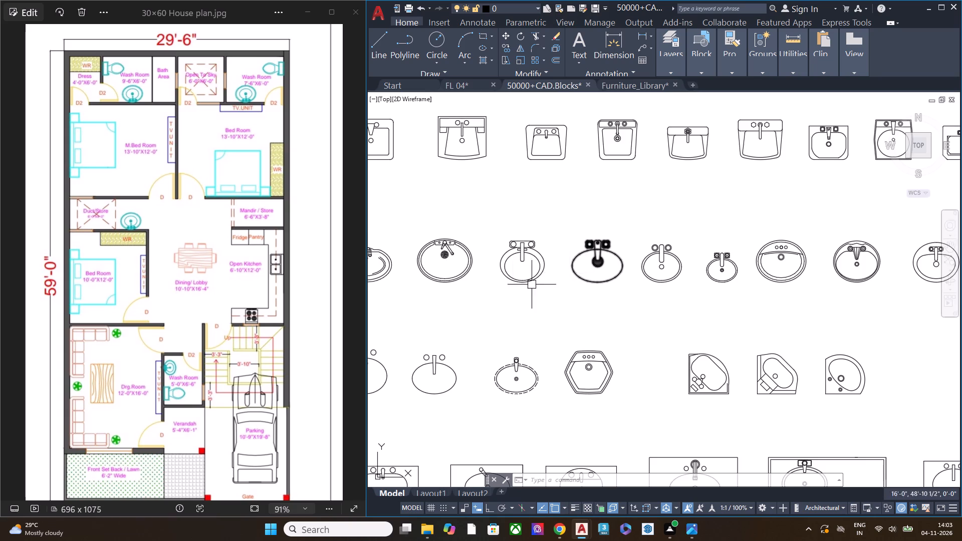
{"action": "middle_click_drag", "start_coordinate": [498, 283], "coordinate": [671, 295]}
{"action": "scroll", "coordinate": [643, 295], "scroll_direction": "up", "scroll_amount": 1}
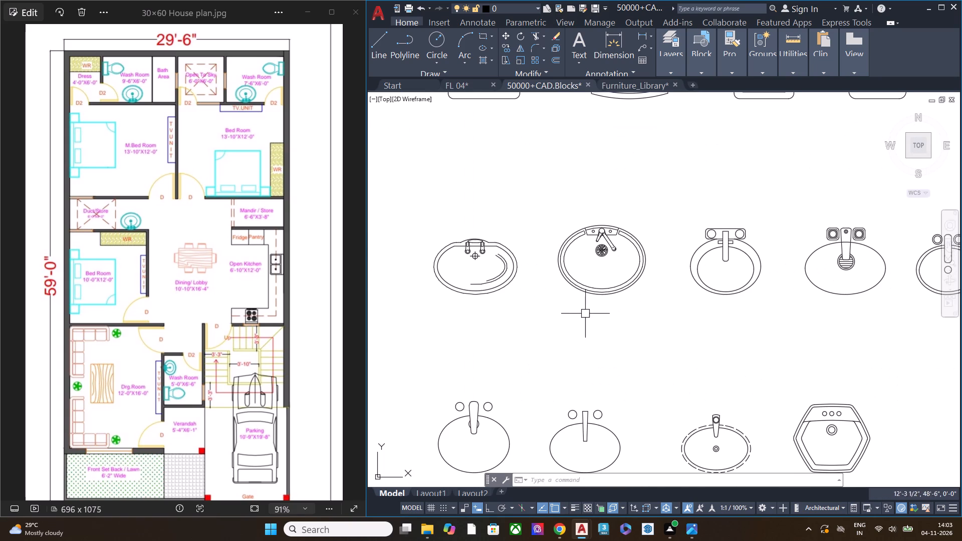
{"action": "left_click", "coordinate": [659, 319]}
{"action": "left_click", "coordinate": [547, 214]}
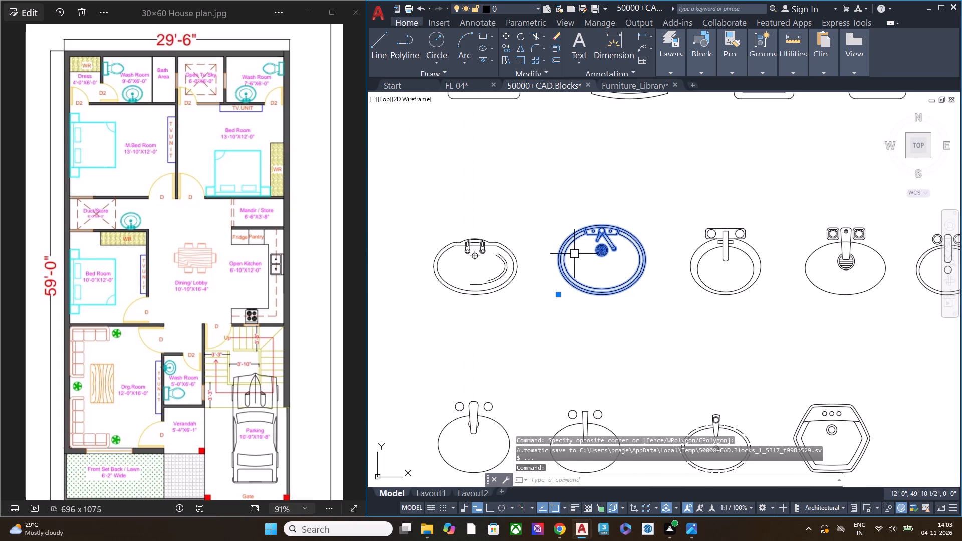
{"action": "key", "text": "ctrl+c"}
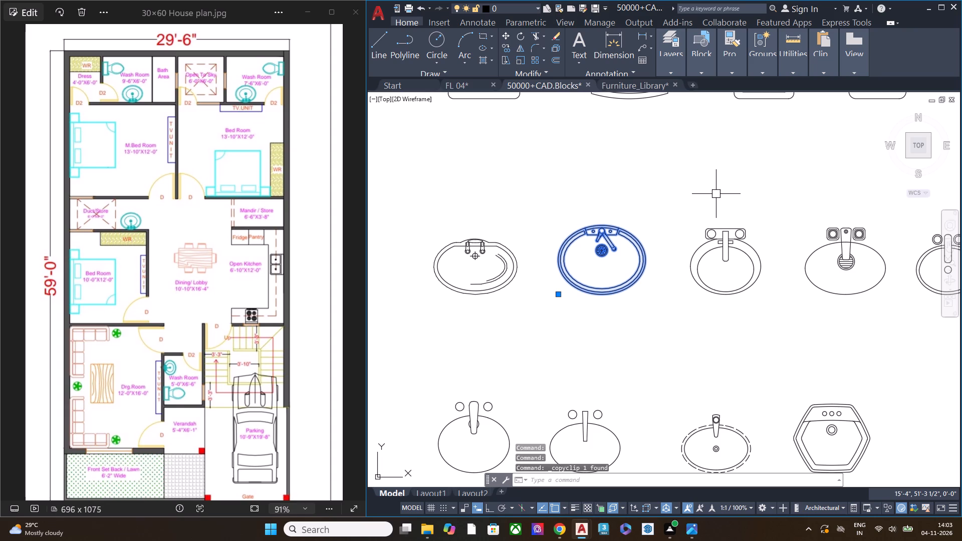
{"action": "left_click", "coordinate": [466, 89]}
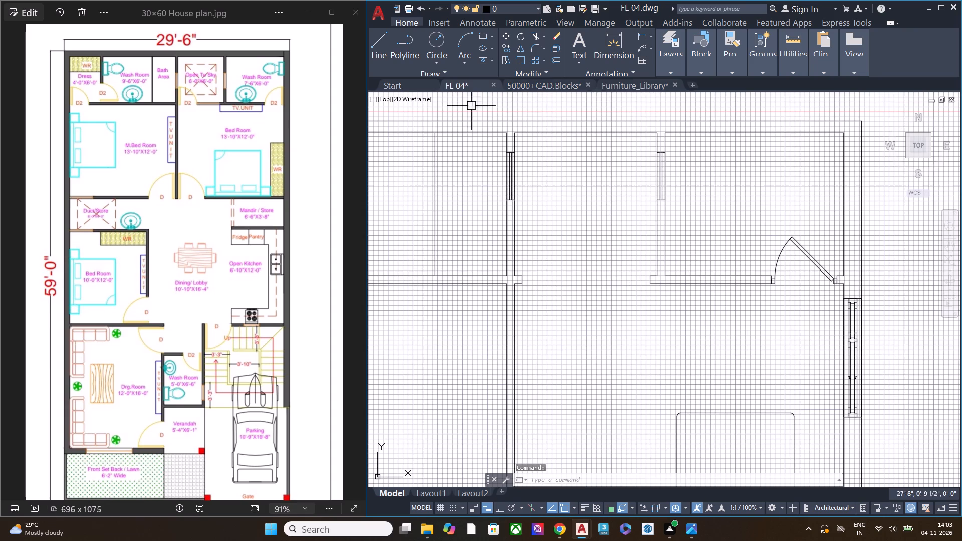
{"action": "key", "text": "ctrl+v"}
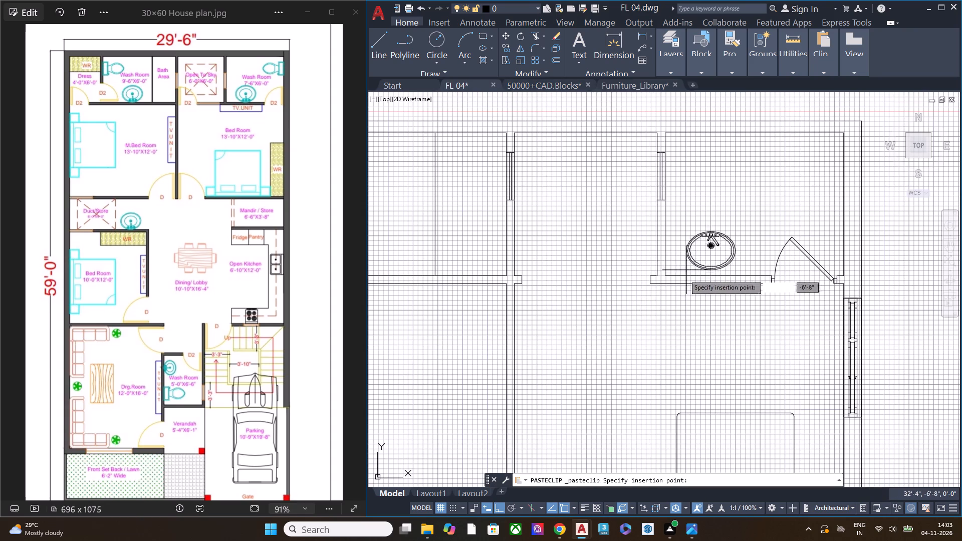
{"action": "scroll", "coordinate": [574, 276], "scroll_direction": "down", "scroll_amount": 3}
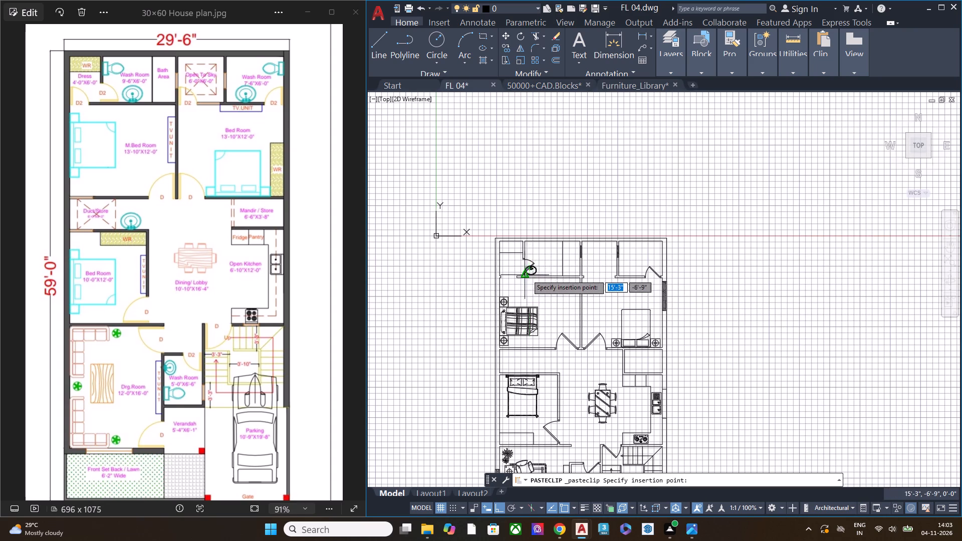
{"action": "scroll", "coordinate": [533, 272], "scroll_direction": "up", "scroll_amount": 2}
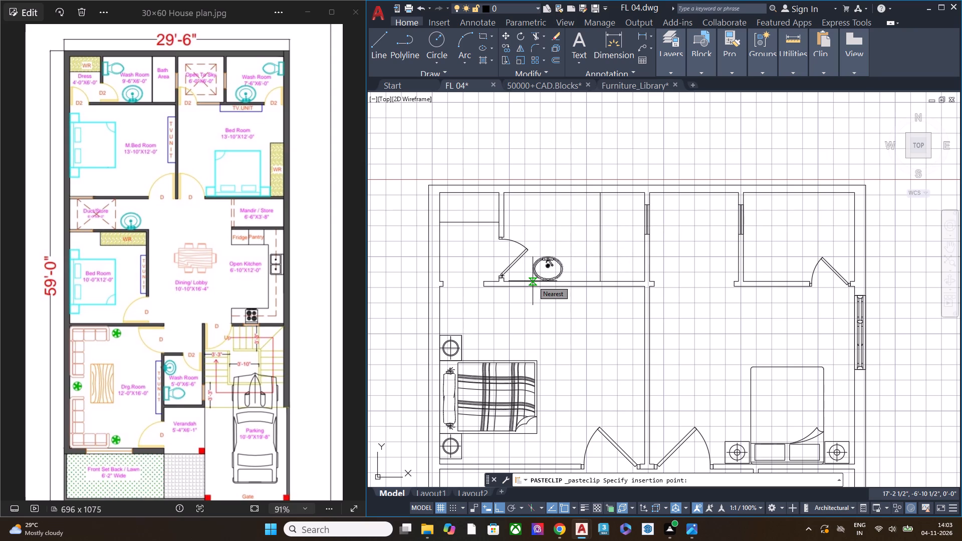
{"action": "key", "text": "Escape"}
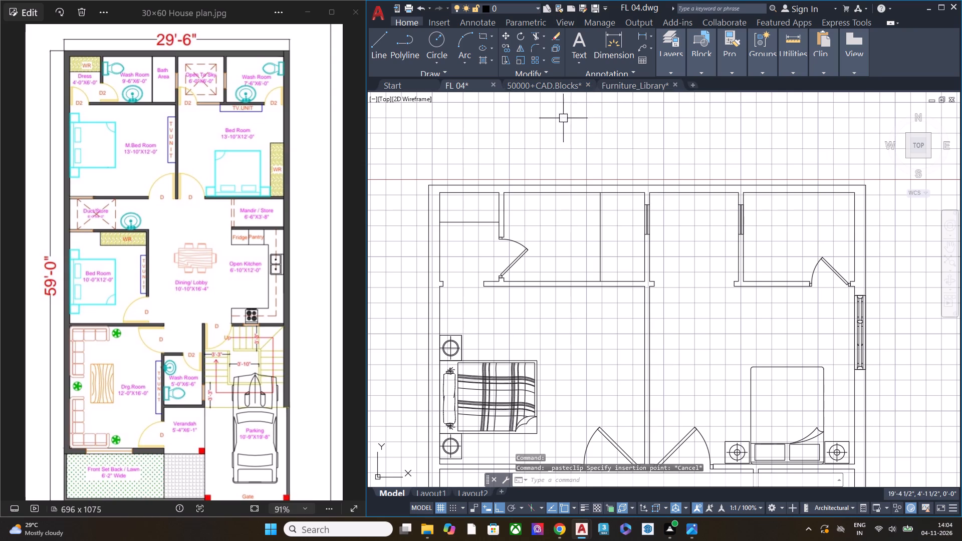
Browse the 50000+CAD.Blocks sheets from the washbasins to the toilets and compare the plan-view toilet blocks.
{"action": "left_click", "coordinate": [533, 88]}
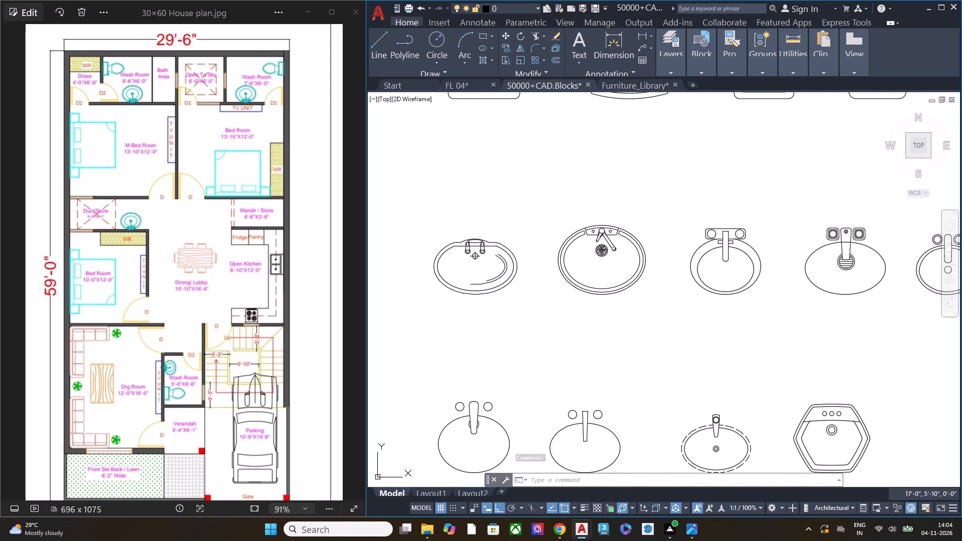
{"action": "scroll", "coordinate": [531, 240], "scroll_direction": "down", "scroll_amount": 3}
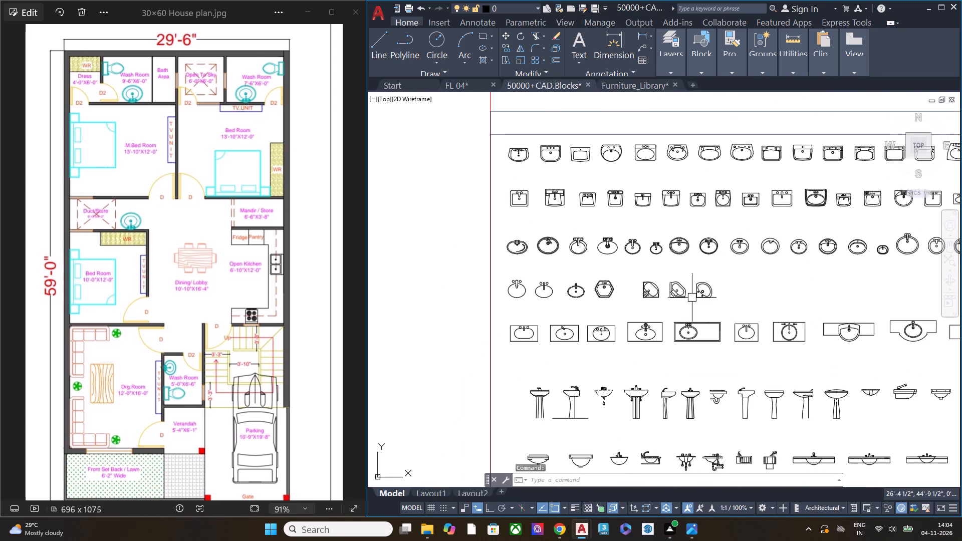
{"action": "middle_click_drag", "start_coordinate": [701, 303], "coordinate": [475, 290]}
{"action": "scroll", "coordinate": [518, 260], "scroll_direction": "down", "scroll_amount": 1}
{"action": "middle_click_drag", "start_coordinate": [642, 309], "coordinate": [542, 254]}
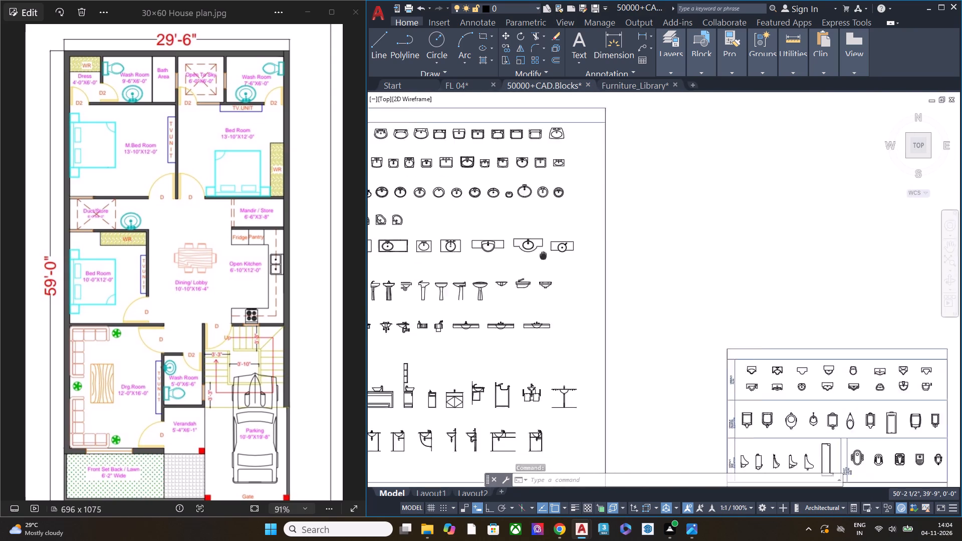
{"action": "middle_click_drag", "start_coordinate": [542, 254], "coordinate": [469, 210]}
{"action": "scroll", "coordinate": [616, 261], "scroll_direction": "down", "scroll_amount": 1}
{"action": "middle_click_drag", "start_coordinate": [740, 294], "coordinate": [458, 299]}
{"action": "middle_click_drag", "start_coordinate": [756, 333], "coordinate": [424, 326]}
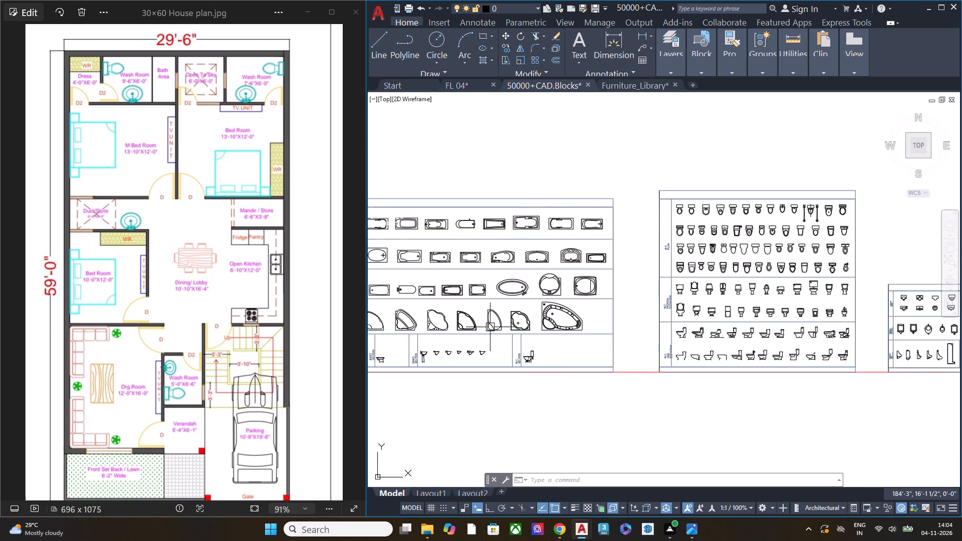
{"action": "middle_click_drag", "start_coordinate": [802, 353], "coordinate": [537, 368]}
{"action": "scroll", "coordinate": [517, 230], "scroll_direction": "up", "scroll_amount": 3}
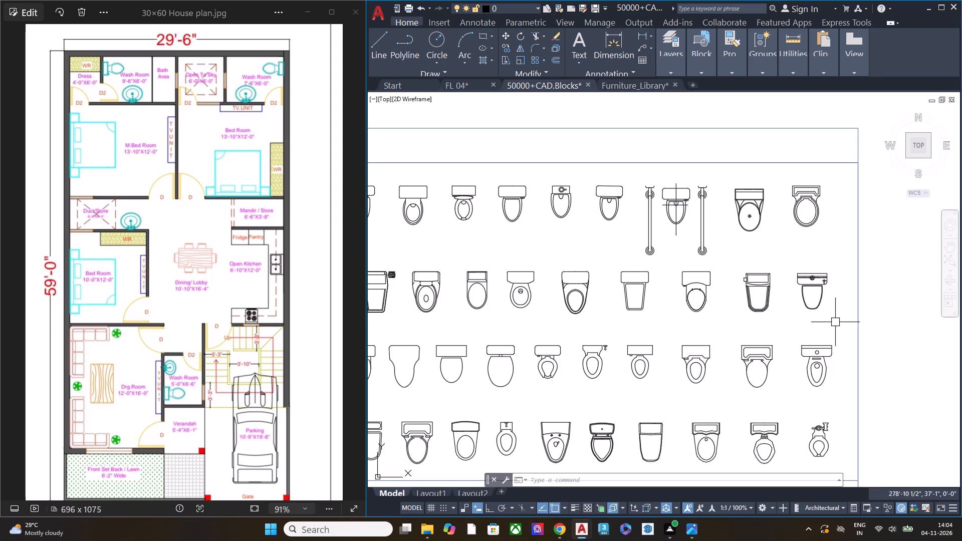
{"action": "middle_click_drag", "start_coordinate": [583, 328], "coordinate": [729, 316]}
{"action": "middle_click_drag", "start_coordinate": [508, 326], "coordinate": [514, 323]}
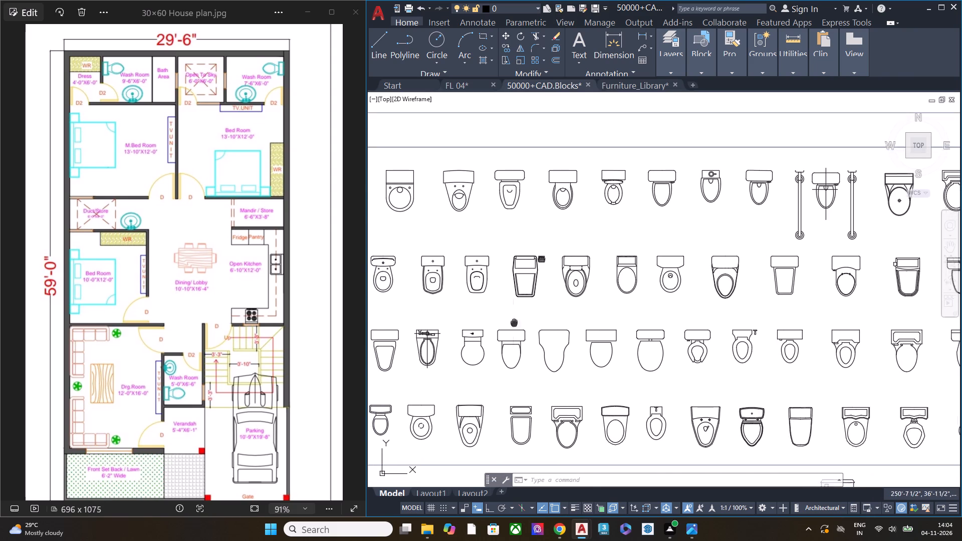
{"action": "middle_click_drag", "start_coordinate": [514, 323], "coordinate": [630, 280]}
{"action": "scroll", "coordinate": [547, 333], "scroll_direction": "up", "scroll_amount": 2}
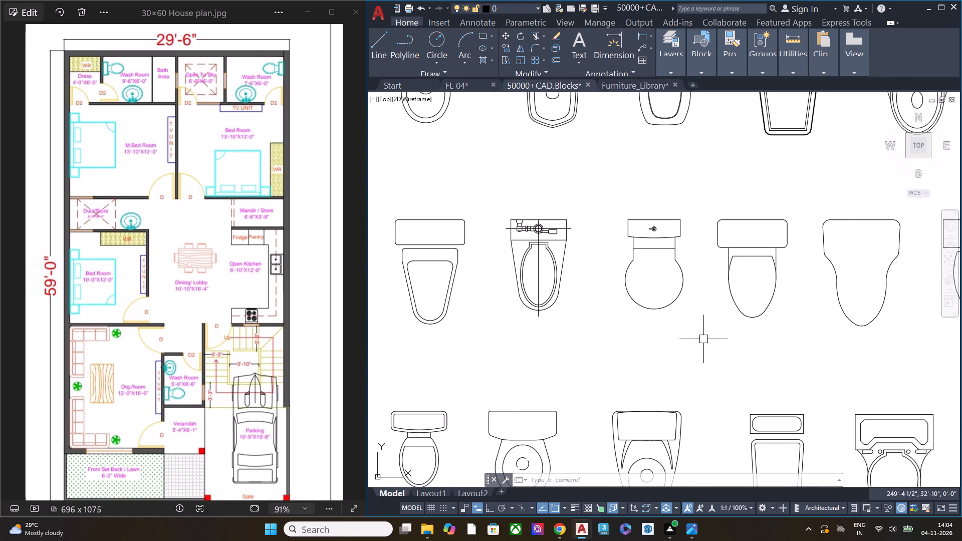
{"action": "scroll", "coordinate": [703, 340], "scroll_direction": "down", "scroll_amount": 1}
{"action": "middle_click_drag", "start_coordinate": [656, 373], "coordinate": [467, 349]}
{"action": "middle_click_drag", "start_coordinate": [781, 295], "coordinate": [590, 363]}
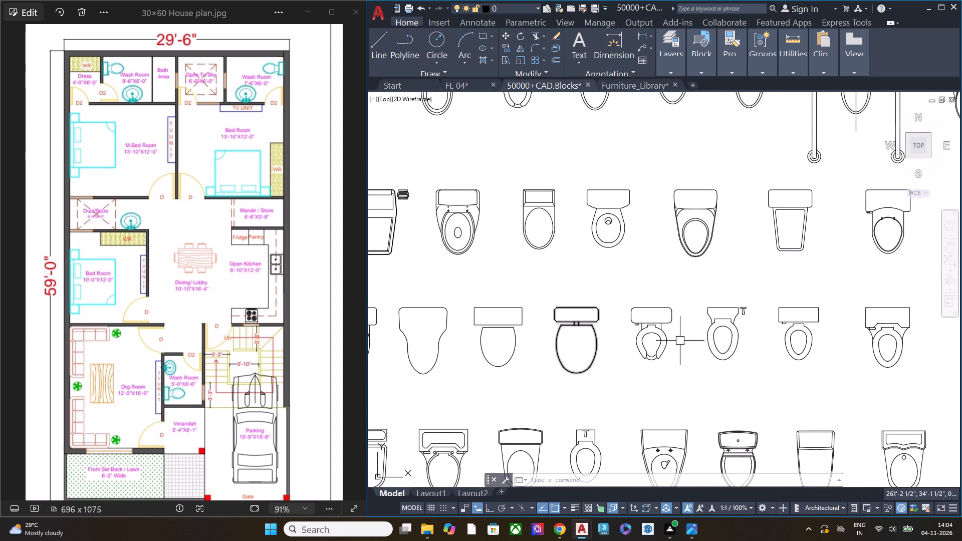
{"action": "middle_click_drag", "start_coordinate": [769, 313], "coordinate": [691, 345]}
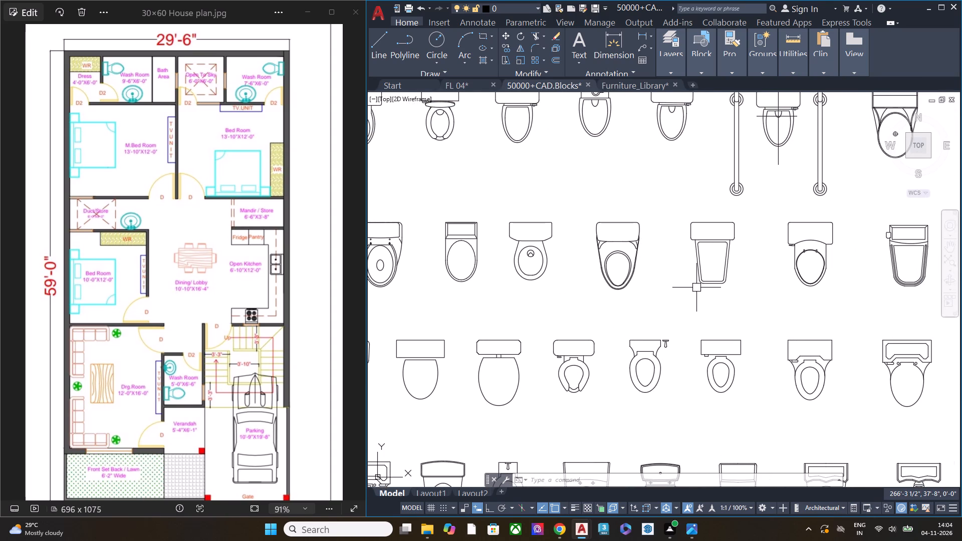
Copy the second-row plan-view toilet block with the tapered bowl and small side flush handle to the clipboard.
{"action": "scroll", "coordinate": [700, 293], "scroll_direction": "down", "scroll_amount": 1}
{"action": "middle_click_drag", "start_coordinate": [764, 292], "coordinate": [693, 309]}
{"action": "scroll", "coordinate": [776, 308], "scroll_direction": "up", "scroll_amount": 2}
{"action": "left_click", "coordinate": [773, 311]}
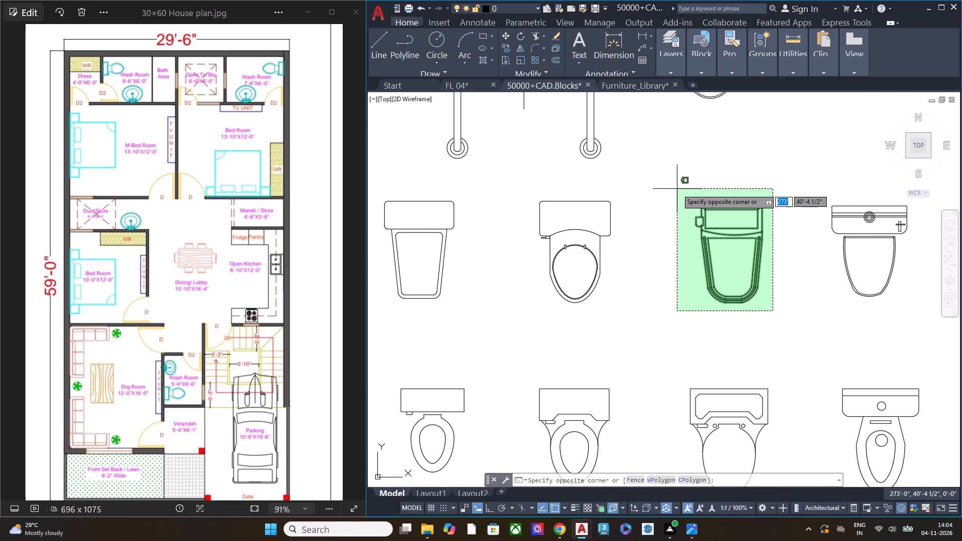
{"action": "left_click", "coordinate": [676, 187]}
{"action": "key", "text": "ctrl+c"}
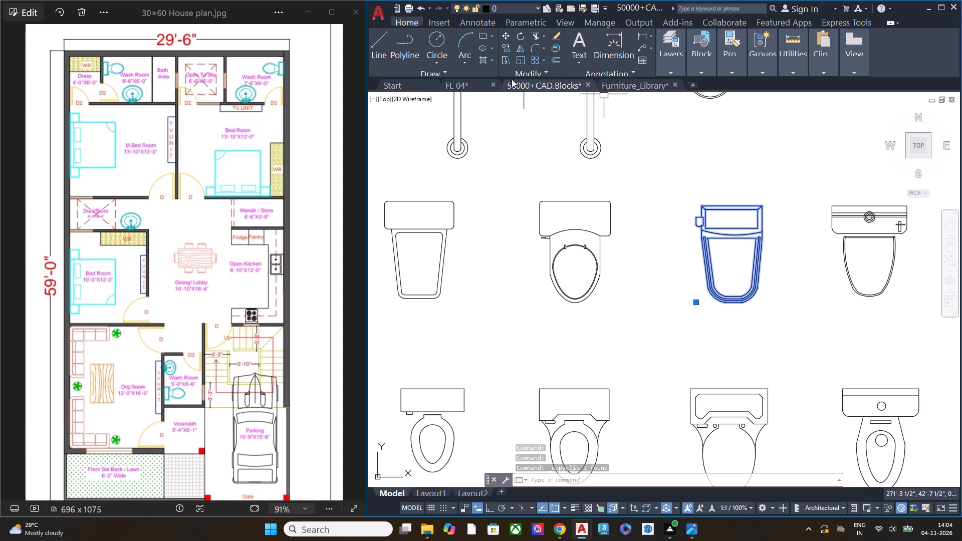
Paste the copied toilet block into the 9'-6"×6'-0" washroom of the FL 04 plan.
{"action": "left_click", "coordinate": [464, 86]}
{"action": "key", "text": "ctrl+v"}
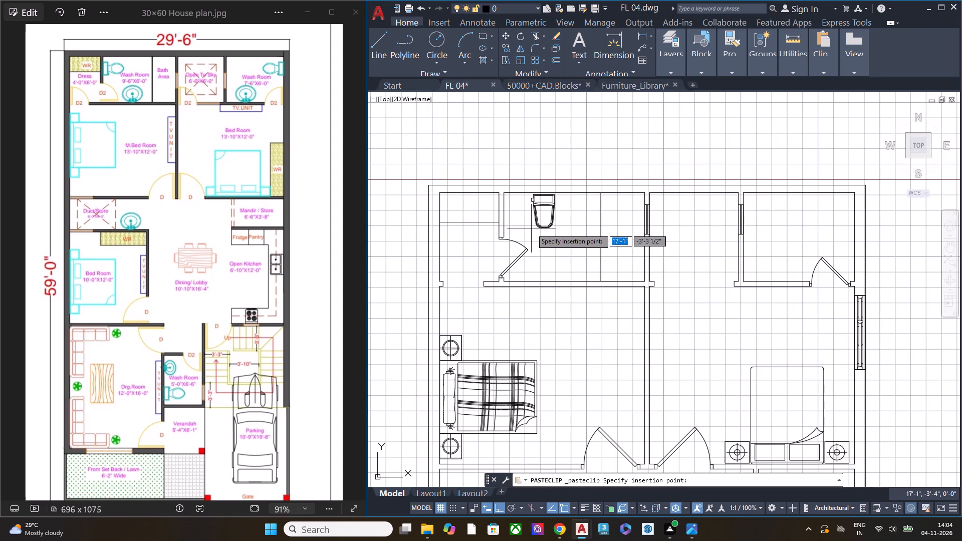
{"action": "left_click", "coordinate": [551, 228]}
Move the toilet by its tank corner onto the inner line of the washroom's upper outer wall.
{"action": "scroll", "coordinate": [561, 197], "scroll_direction": "down", "scroll_amount": 1}
{"action": "scroll", "coordinate": [562, 197], "scroll_direction": "up", "scroll_amount": 2}
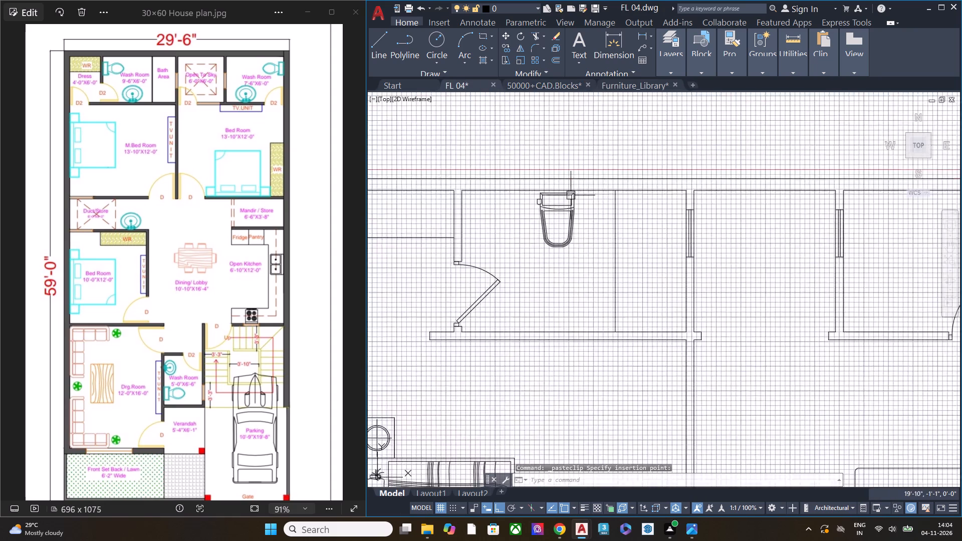
{"action": "scroll", "coordinate": [571, 195], "scroll_direction": "up", "scroll_amount": 3}
{"action": "left_click_drag", "start_coordinate": [593, 219], "coordinate": [593, 212]}
{"action": "left_click", "coordinate": [582, 188]}
{"action": "left_click", "coordinate": [575, 188]}
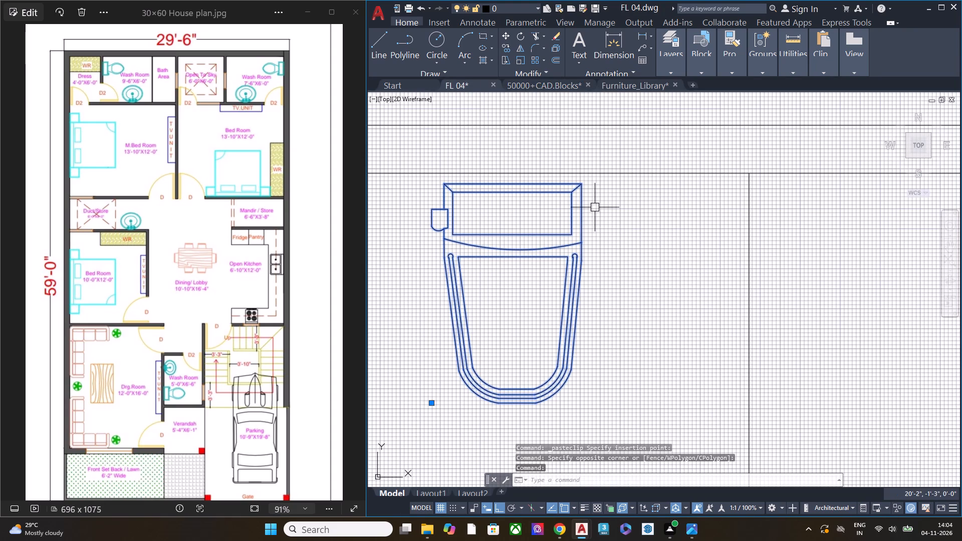
{"action": "key", "text": "m"}
{"action": "key", "text": "space"}
{"action": "scroll", "coordinate": [581, 185], "scroll_direction": "down", "scroll_amount": 1}
{"action": "left_click", "coordinate": [580, 183]}
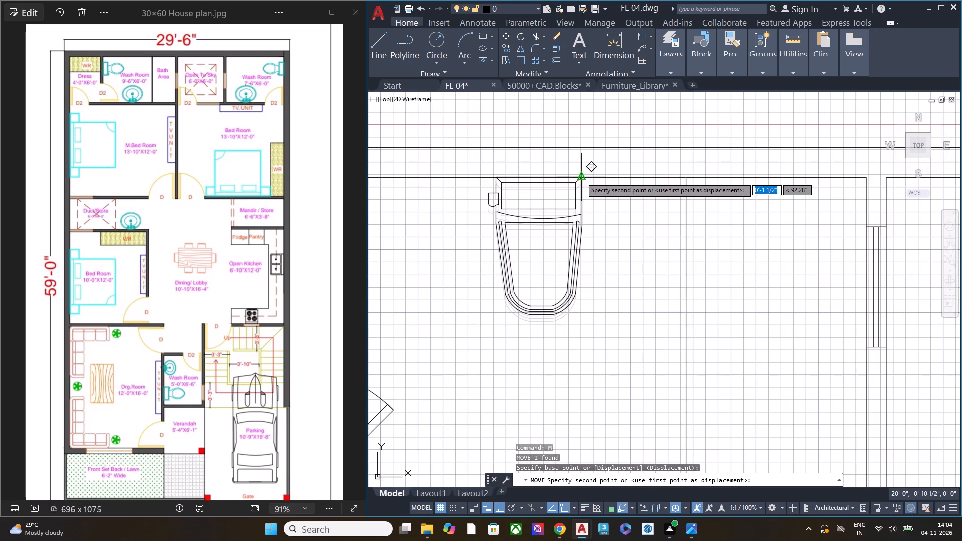
{"action": "left_click", "coordinate": [583, 177]}
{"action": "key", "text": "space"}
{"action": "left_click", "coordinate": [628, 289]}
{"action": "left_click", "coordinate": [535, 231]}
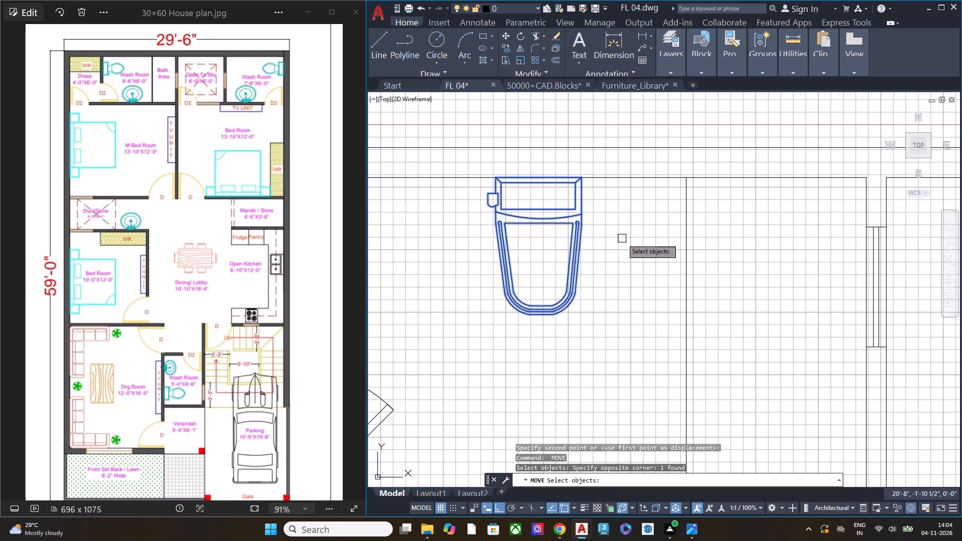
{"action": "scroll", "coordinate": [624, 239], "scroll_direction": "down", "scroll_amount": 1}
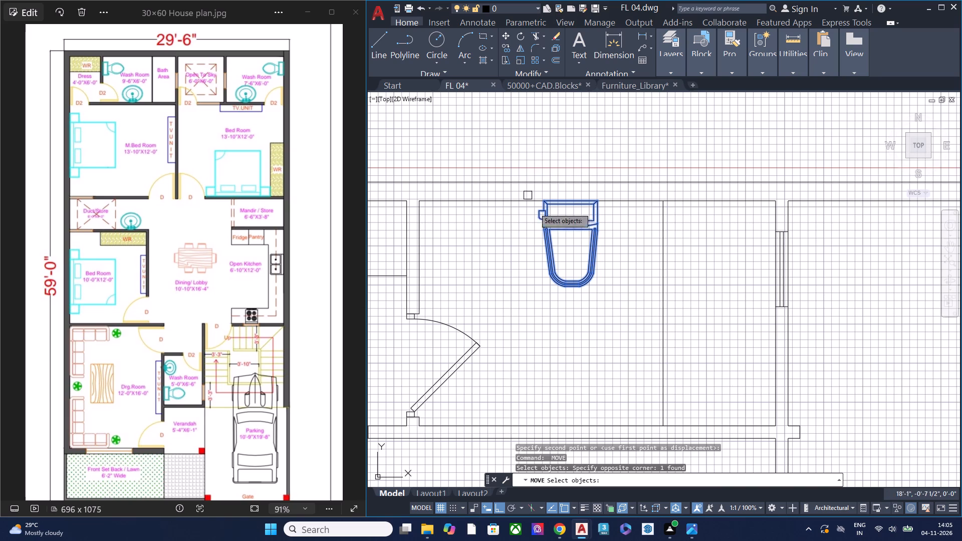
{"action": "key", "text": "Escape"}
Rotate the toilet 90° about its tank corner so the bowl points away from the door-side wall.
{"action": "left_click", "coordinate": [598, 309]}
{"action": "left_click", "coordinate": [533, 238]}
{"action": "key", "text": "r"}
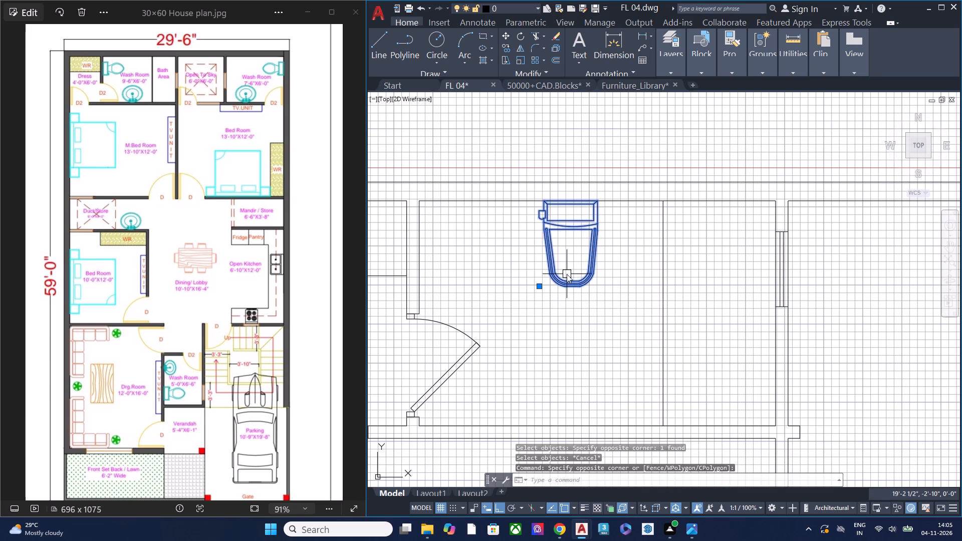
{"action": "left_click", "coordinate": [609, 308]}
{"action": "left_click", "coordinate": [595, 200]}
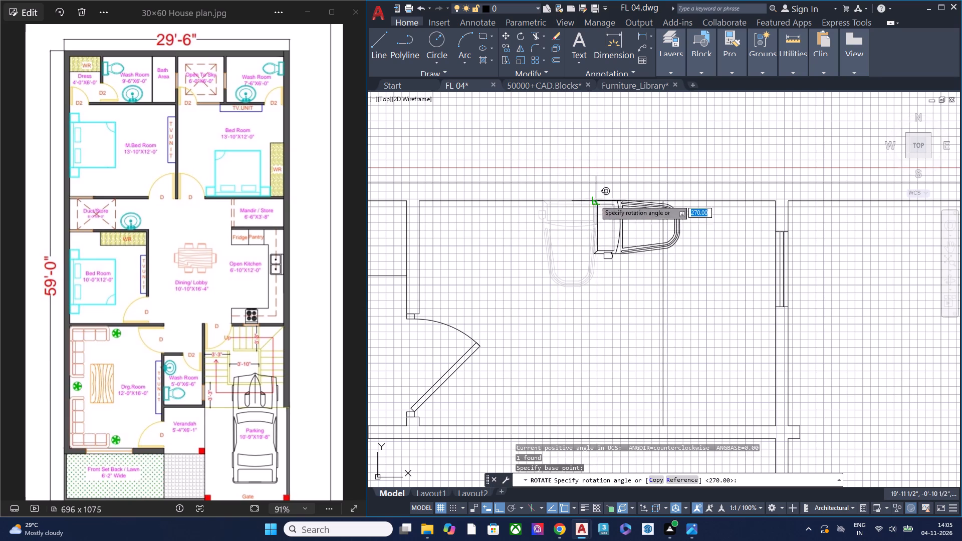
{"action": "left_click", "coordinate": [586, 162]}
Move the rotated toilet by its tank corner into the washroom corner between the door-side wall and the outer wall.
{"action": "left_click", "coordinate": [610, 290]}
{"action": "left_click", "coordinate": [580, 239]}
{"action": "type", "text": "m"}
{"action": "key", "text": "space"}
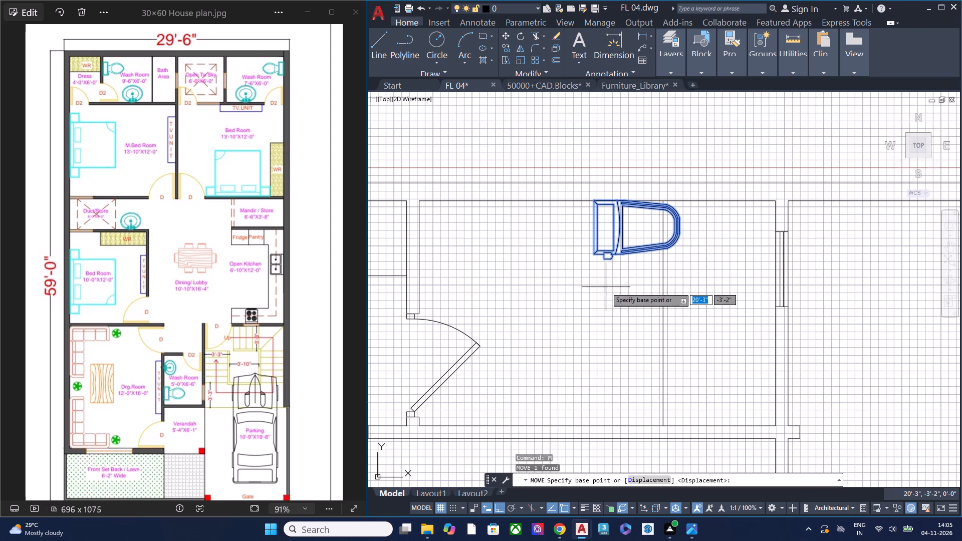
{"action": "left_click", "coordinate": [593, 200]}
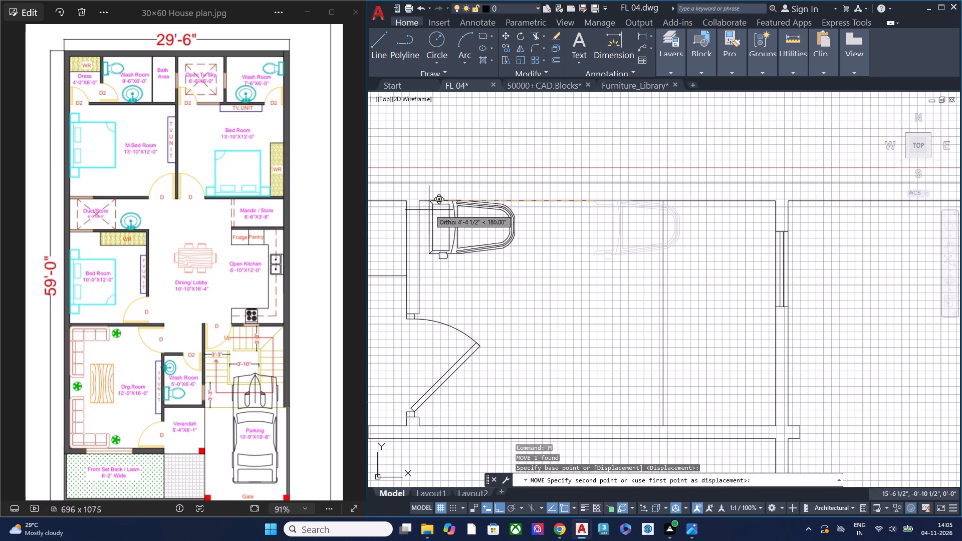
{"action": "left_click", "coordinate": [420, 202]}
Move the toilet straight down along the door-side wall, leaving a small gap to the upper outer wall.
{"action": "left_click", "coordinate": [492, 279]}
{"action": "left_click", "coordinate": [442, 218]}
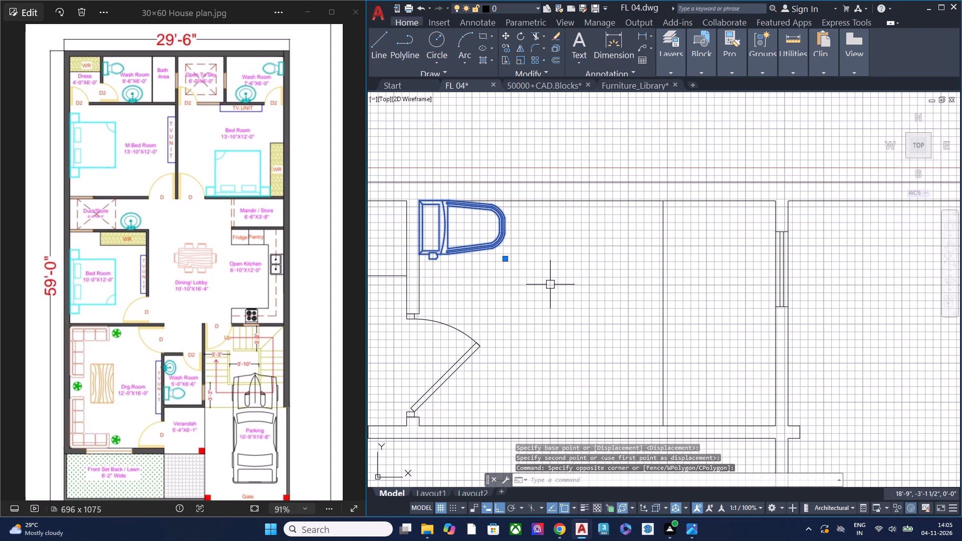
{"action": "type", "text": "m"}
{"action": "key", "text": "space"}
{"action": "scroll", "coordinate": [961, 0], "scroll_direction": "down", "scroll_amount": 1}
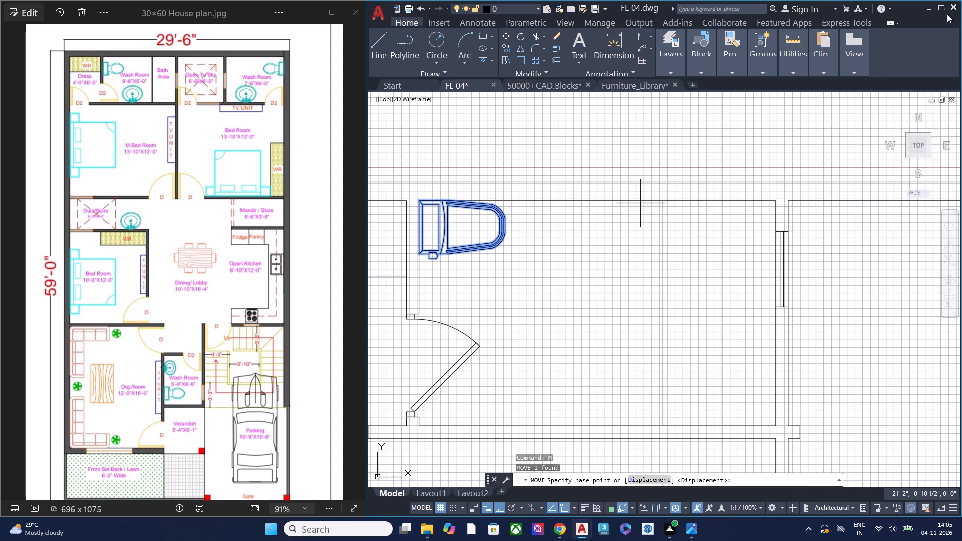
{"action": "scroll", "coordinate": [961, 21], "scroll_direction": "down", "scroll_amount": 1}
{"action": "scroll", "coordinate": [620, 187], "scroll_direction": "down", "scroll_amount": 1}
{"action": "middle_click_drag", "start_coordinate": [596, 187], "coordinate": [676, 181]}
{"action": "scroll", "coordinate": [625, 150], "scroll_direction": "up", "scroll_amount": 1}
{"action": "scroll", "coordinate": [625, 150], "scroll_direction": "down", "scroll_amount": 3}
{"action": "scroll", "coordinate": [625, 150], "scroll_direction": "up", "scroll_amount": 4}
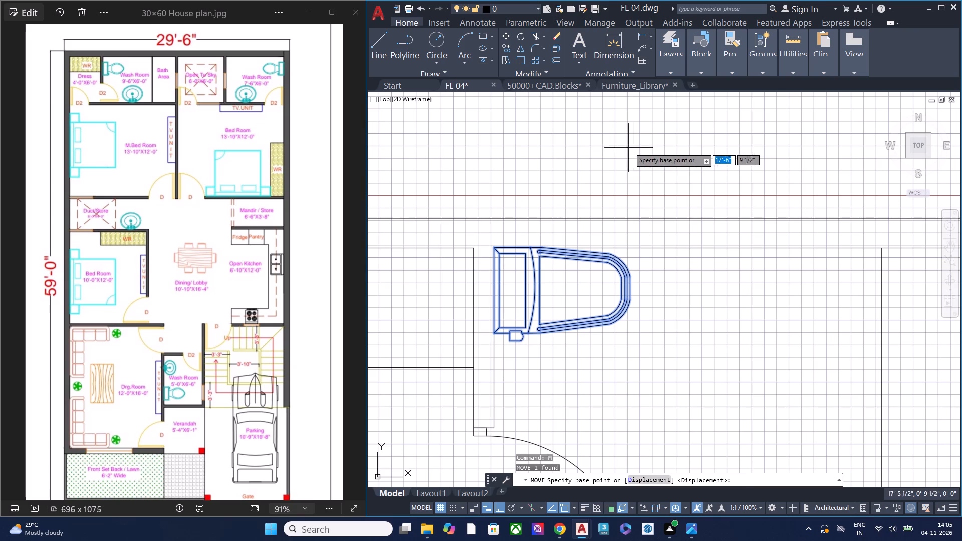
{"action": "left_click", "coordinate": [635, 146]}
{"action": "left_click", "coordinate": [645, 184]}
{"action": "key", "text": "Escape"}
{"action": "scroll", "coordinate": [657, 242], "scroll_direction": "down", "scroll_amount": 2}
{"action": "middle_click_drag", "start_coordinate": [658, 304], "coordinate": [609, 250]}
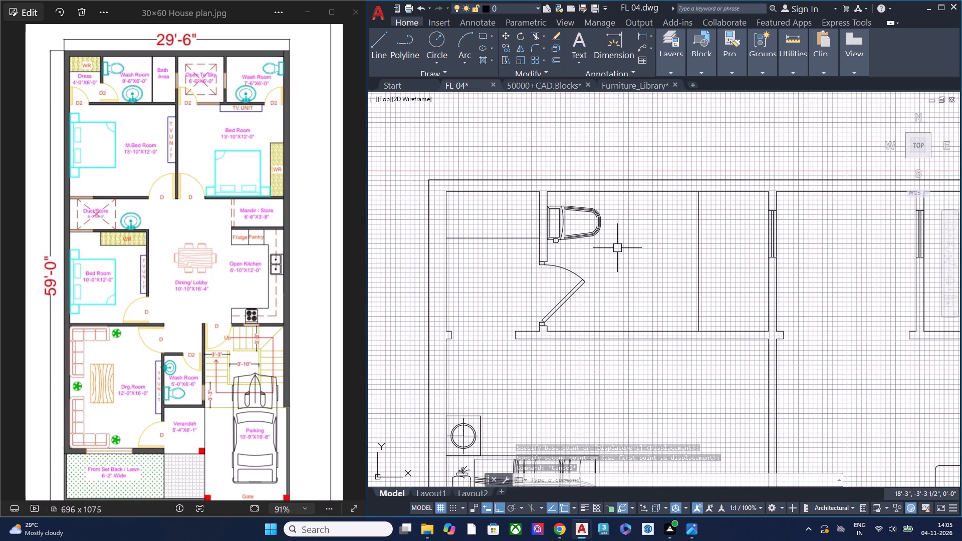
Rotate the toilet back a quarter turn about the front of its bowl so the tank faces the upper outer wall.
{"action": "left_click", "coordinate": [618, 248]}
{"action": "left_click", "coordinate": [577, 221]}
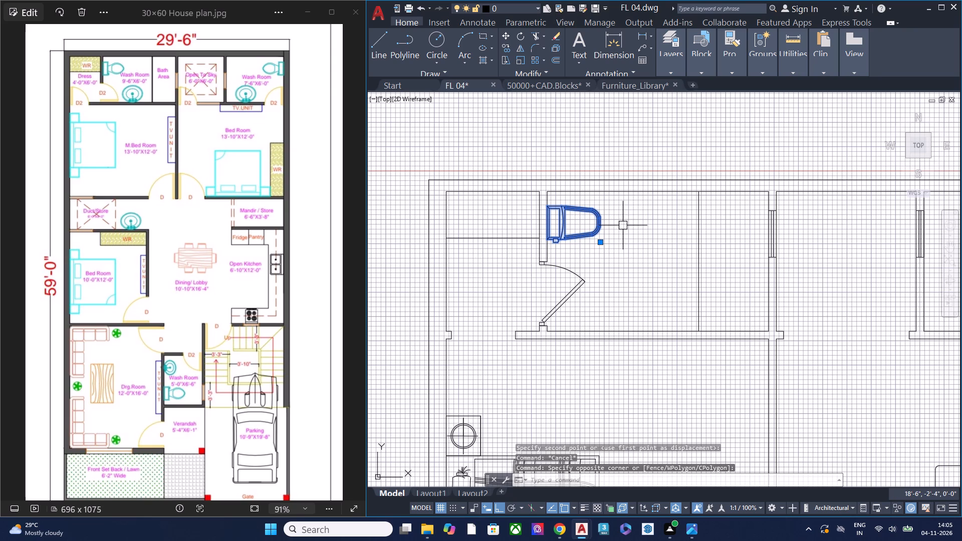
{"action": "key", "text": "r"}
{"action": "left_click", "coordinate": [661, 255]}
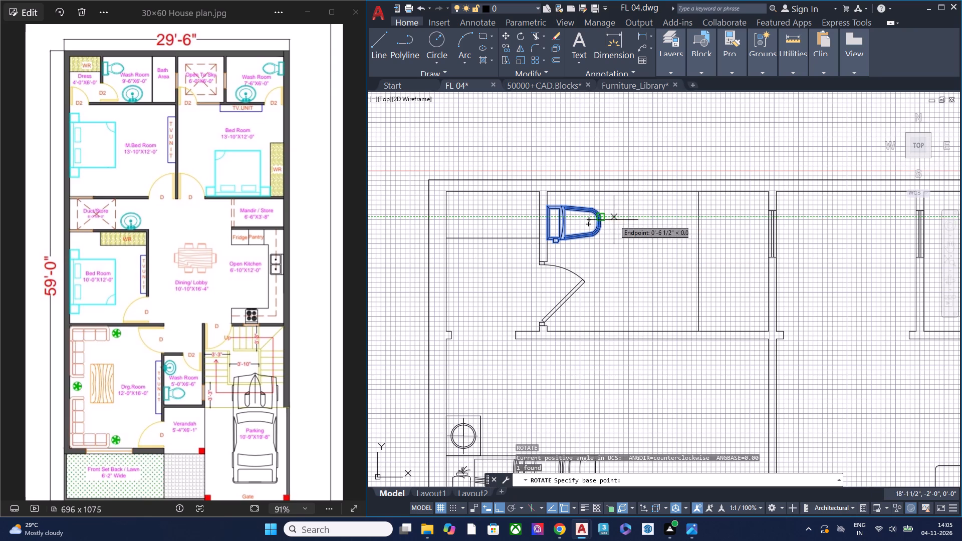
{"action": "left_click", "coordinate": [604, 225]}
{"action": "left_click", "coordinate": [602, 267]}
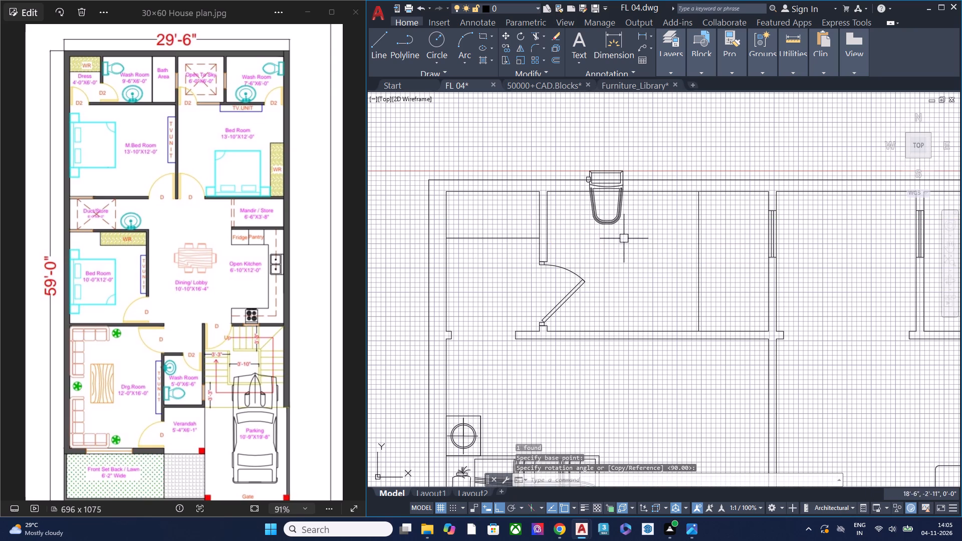
Move the toilet by its tank corner so the tank back rests on the inner line of the upper outer wall.
{"action": "left_click", "coordinate": [624, 238]}
{"action": "left_click", "coordinate": [603, 217]}
{"action": "type", "text": "m"}
{"action": "key", "text": "space"}
{"action": "scroll", "coordinate": [624, 165], "scroll_direction": "up", "scroll_amount": 2}
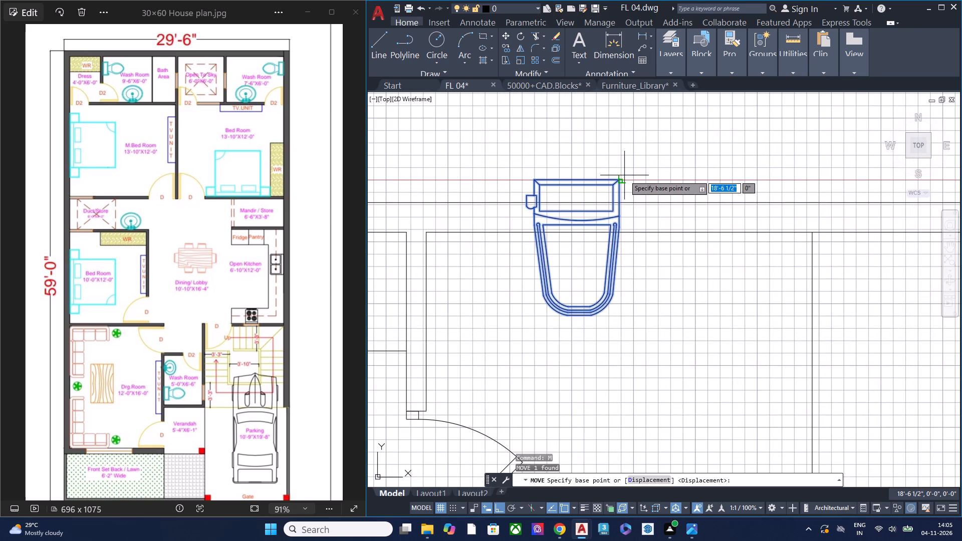
{"action": "left_click", "coordinate": [621, 178]}
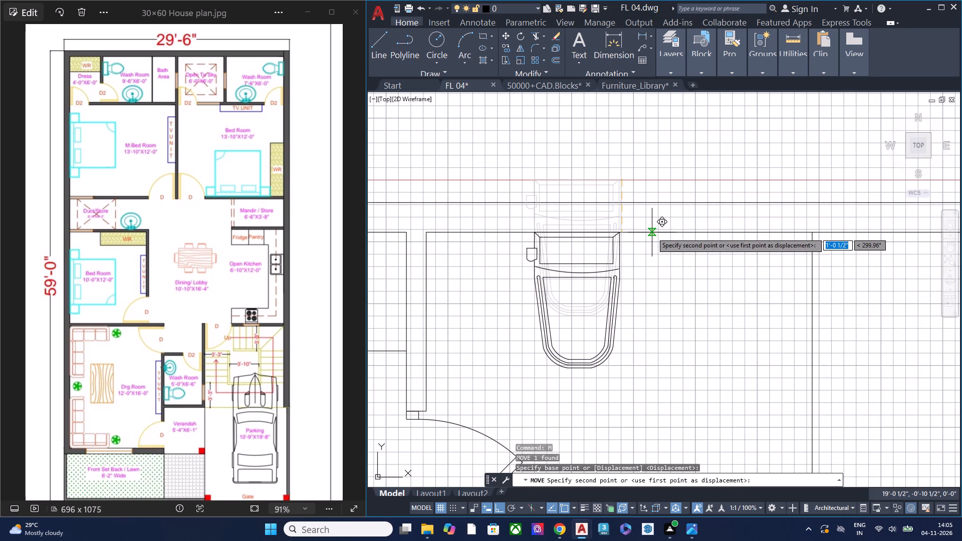
{"action": "left_click", "coordinate": [652, 232]}
Shift the toilet horizontally along the upper outer wall toward the bath area partition.
{"action": "scroll", "coordinate": [662, 217], "scroll_direction": "down", "scroll_amount": 2}
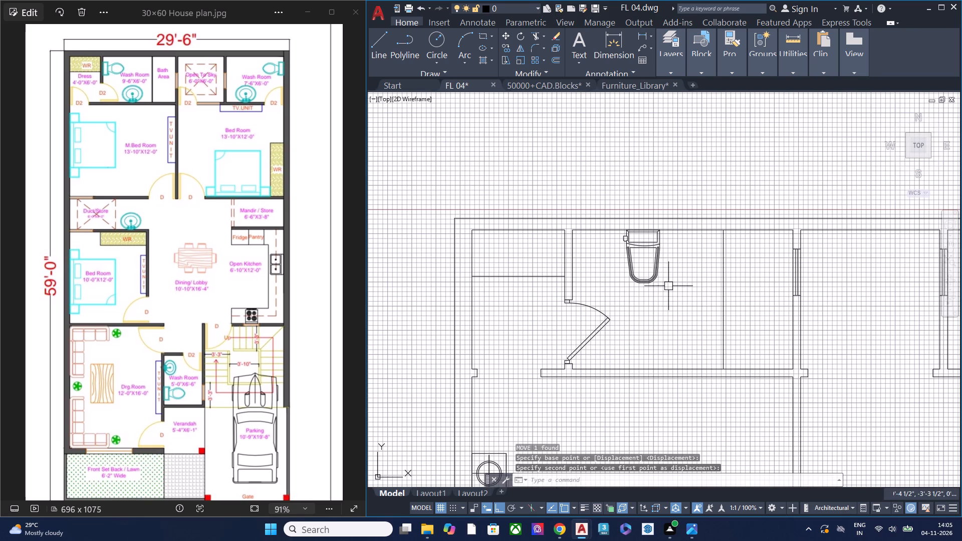
{"action": "left_click", "coordinate": [668, 292]}
{"action": "left_click", "coordinate": [615, 261]}
{"action": "key", "text": "m"}
{"action": "key", "text": "space"}
{"action": "left_click", "coordinate": [636, 333]}
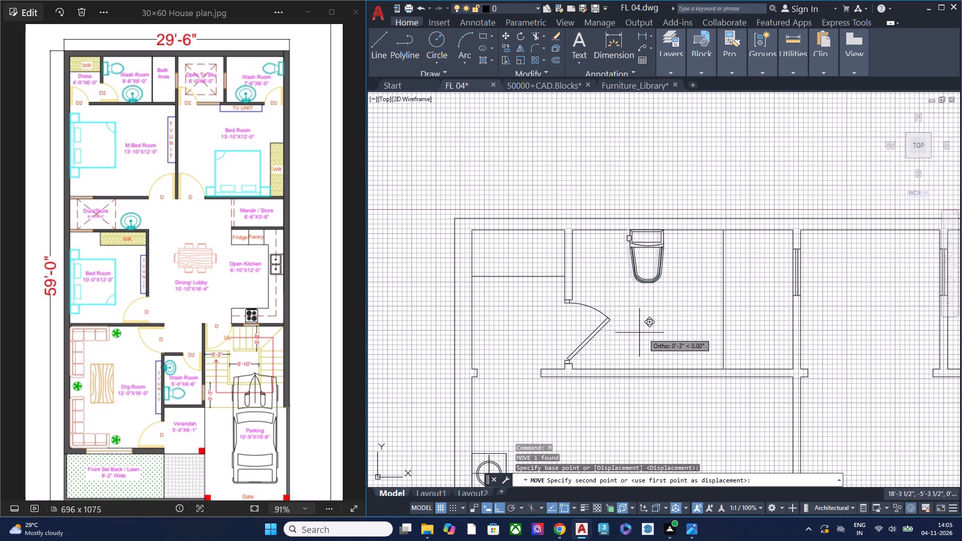
{"action": "left_click", "coordinate": [654, 335]}
{"action": "key", "text": "Escape"}
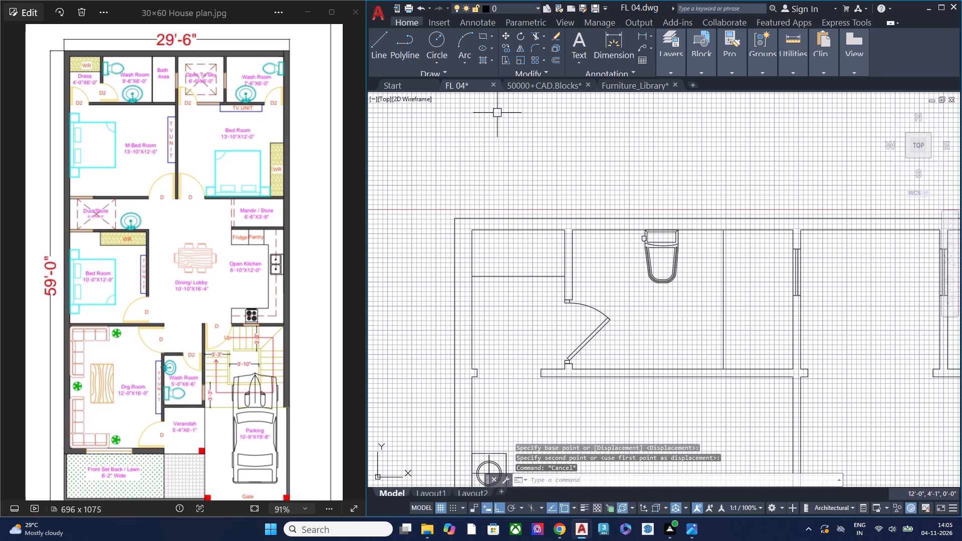
Copy the rectangular washbasin block with the ribbed ledge beside its taps from the washbasin collection in the 50000+CAD.Blocks drawing.
{"action": "left_click", "coordinate": [538, 87]}
{"action": "scroll", "coordinate": [586, 267], "scroll_direction": "down", "scroll_amount": 2}
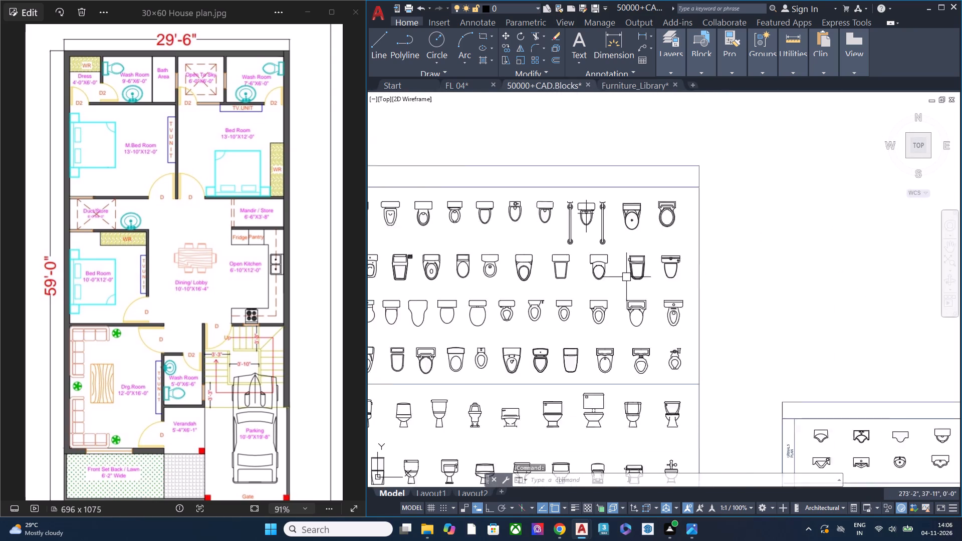
{"action": "scroll", "coordinate": [626, 278], "scroll_direction": "down", "scroll_amount": 2}
{"action": "middle_click_drag", "start_coordinate": [553, 259], "coordinate": [768, 162]}
{"action": "middle_click_drag", "start_coordinate": [521, 246], "coordinate": [736, 278]}
{"action": "scroll", "coordinate": [559, 192], "scroll_direction": "down", "scroll_amount": 2}
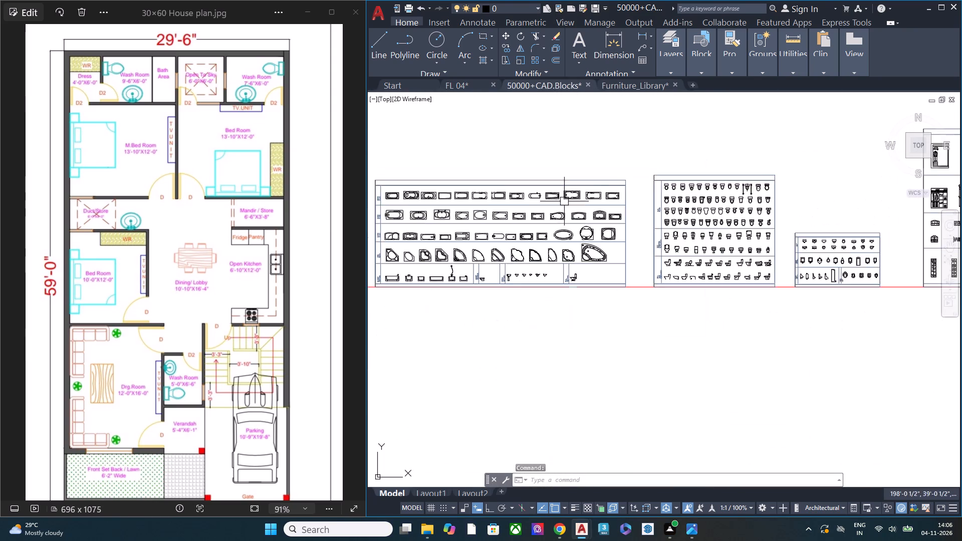
{"action": "middle_click_drag", "start_coordinate": [492, 218], "coordinate": [734, 222]}
{"action": "middle_click_drag", "start_coordinate": [455, 222], "coordinate": [716, 226]}
{"action": "scroll", "coordinate": [620, 152], "scroll_direction": "up", "scroll_amount": 4}
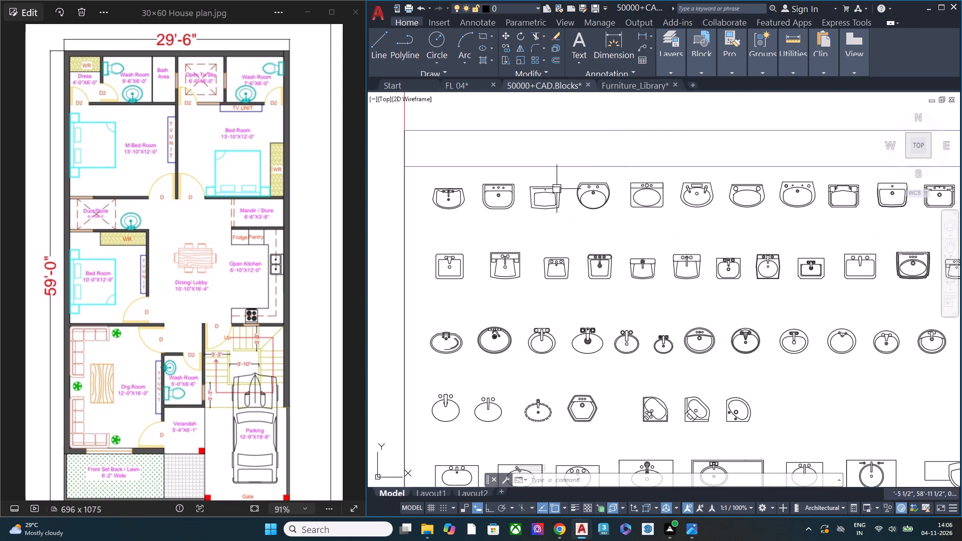
{"action": "middle_click_drag", "start_coordinate": [736, 238], "coordinate": [512, 160]}
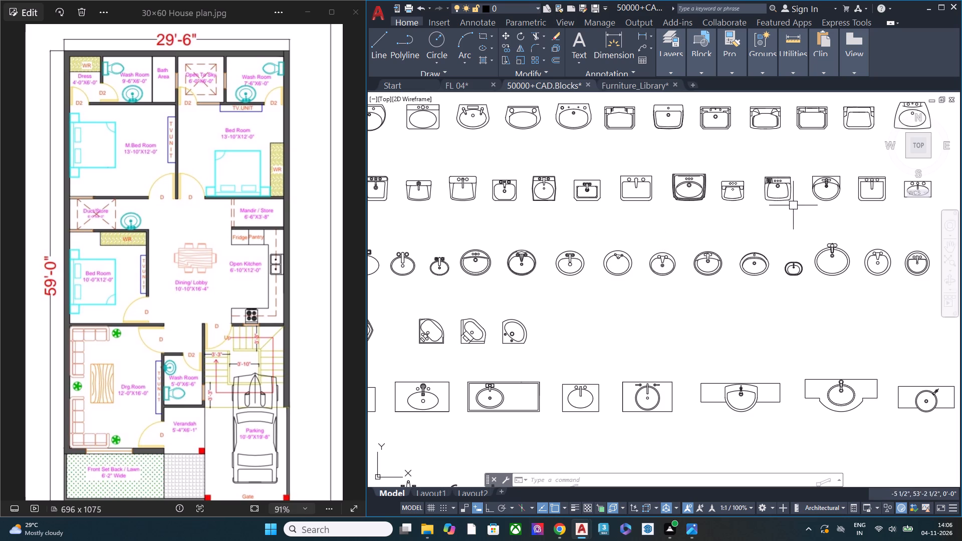
{"action": "scroll", "coordinate": [798, 201], "scroll_direction": "up", "scroll_amount": 2}
{"action": "scroll", "coordinate": [666, 218], "scroll_direction": "down", "scroll_amount": 1}
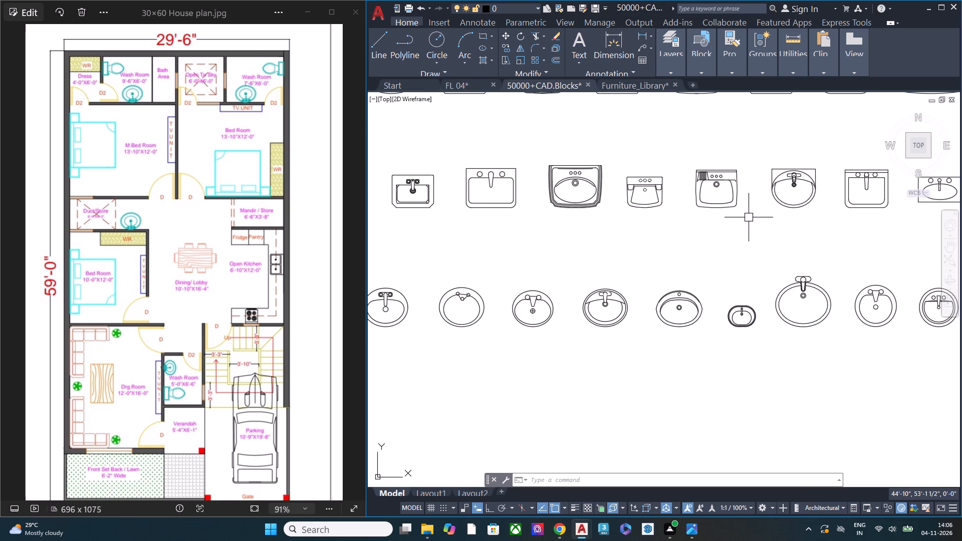
{"action": "left_click", "coordinate": [749, 217]}
{"action": "left_click", "coordinate": [683, 159]}
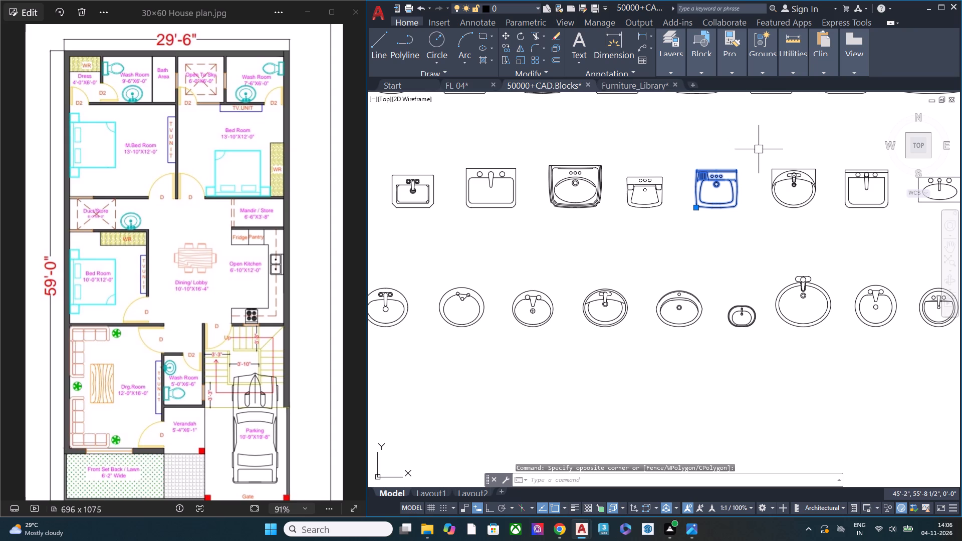
{"action": "key", "text": "ctrl+c"}
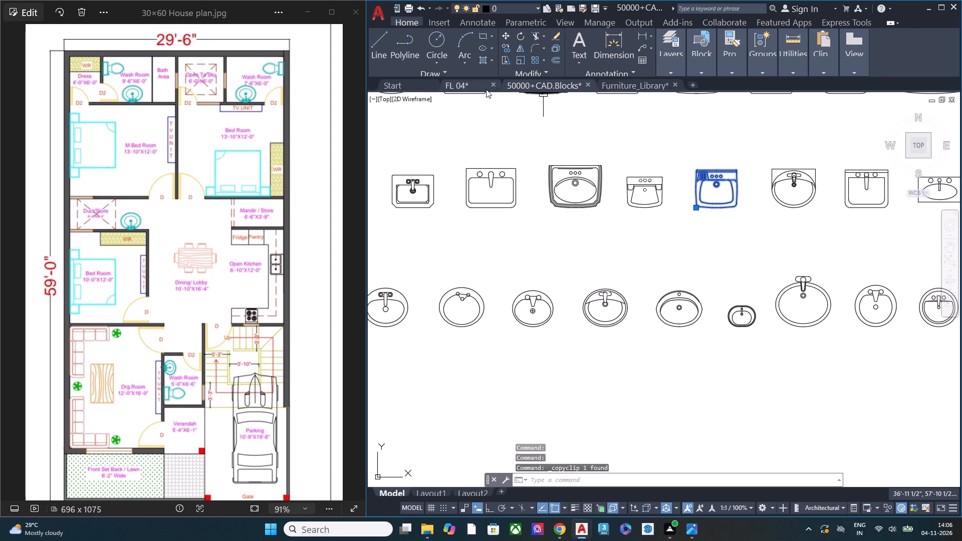
Paste the washbasin into the FL 04 drawing, in the washroom beside the door swing and near the lower wall.
{"action": "left_click", "coordinate": [462, 85]}
{"action": "key", "text": "ctrl+v"}
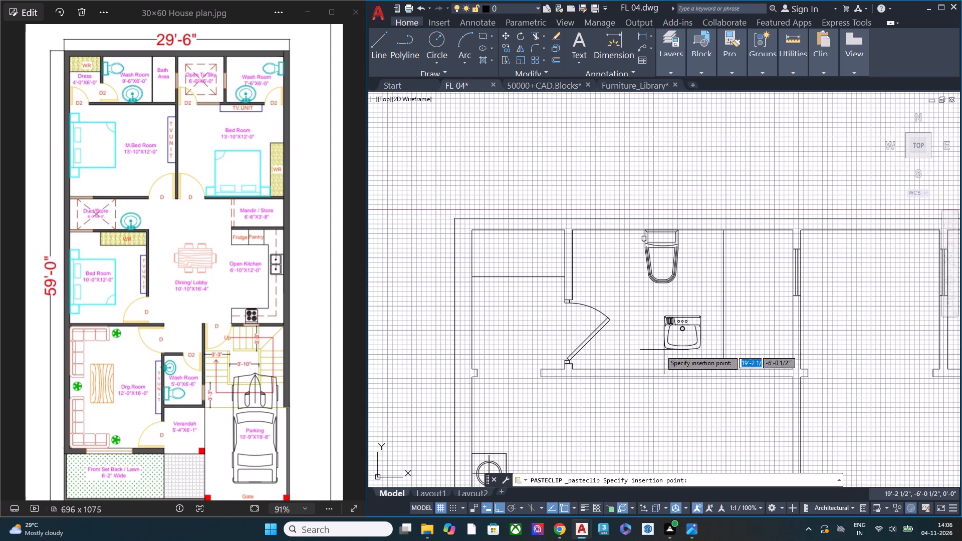
{"action": "left_click", "coordinate": [620, 360]}
Rotate the washbasin a half turn about its tap-side corner so the taps face the washroom's lower wall.
{"action": "left_click", "coordinate": [668, 350]}
{"action": "left_click", "coordinate": [625, 305]}
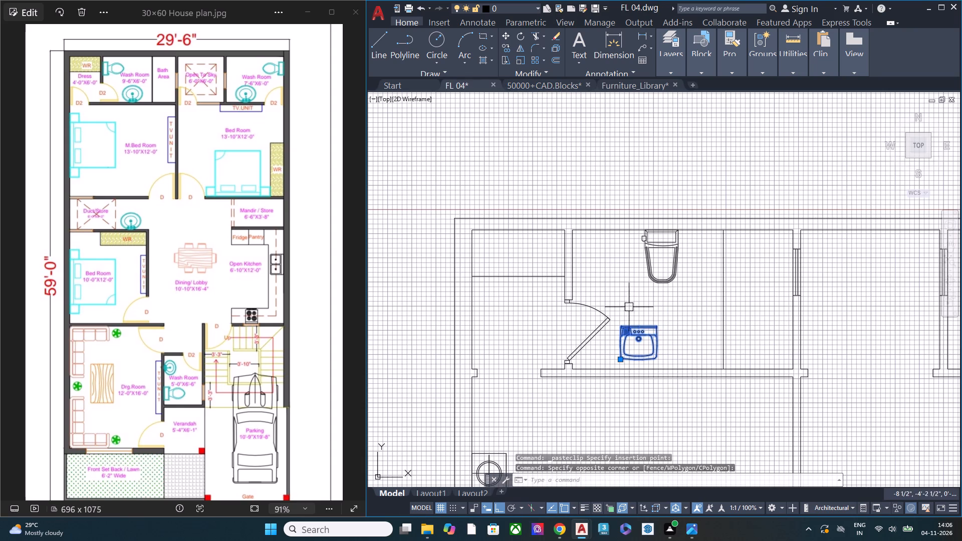
{"action": "middle_click_drag", "start_coordinate": [642, 325], "coordinate": [641, 190]}
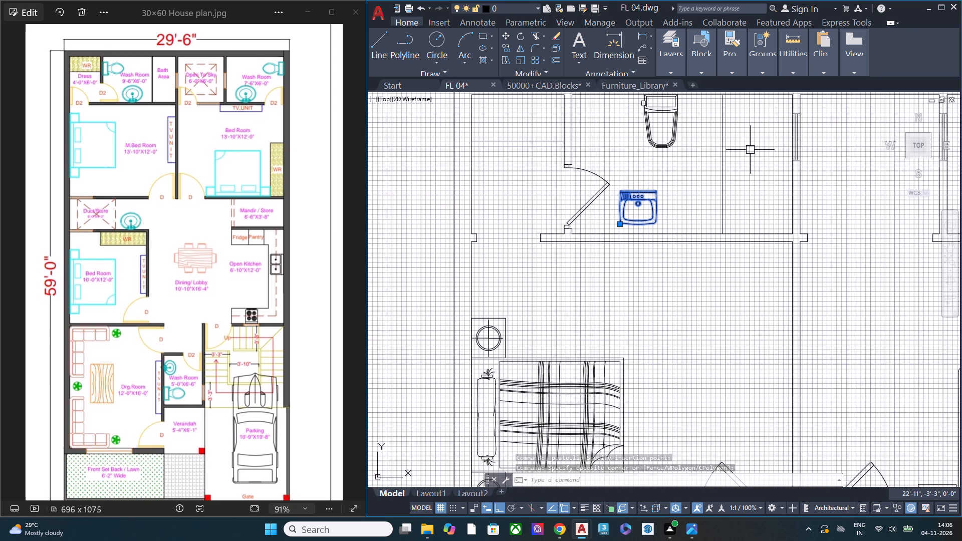
{"action": "scroll", "coordinate": [671, 183], "scroll_direction": "up", "scroll_amount": 1}
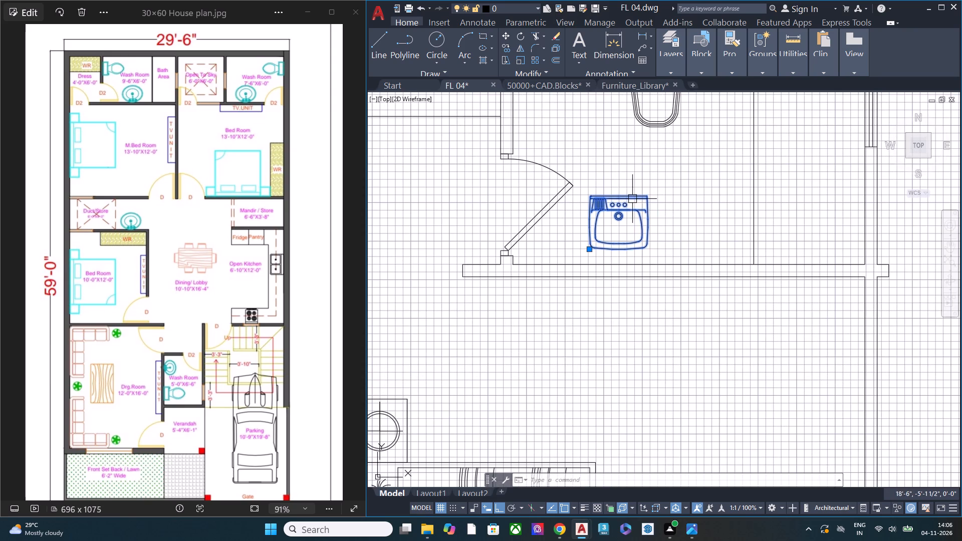
{"action": "key", "text": "r"}
{"action": "left_click", "coordinate": [664, 230]}
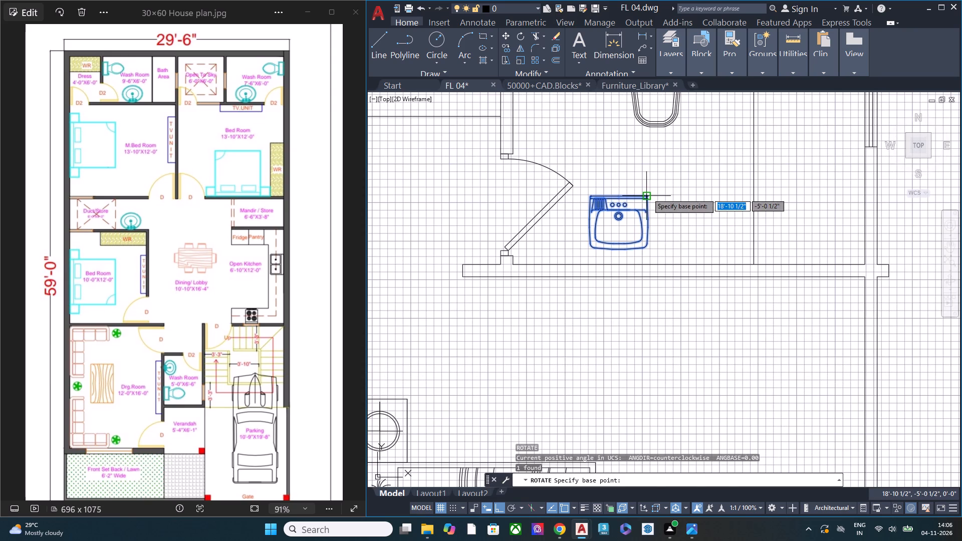
{"action": "left_click", "coordinate": [647, 193]}
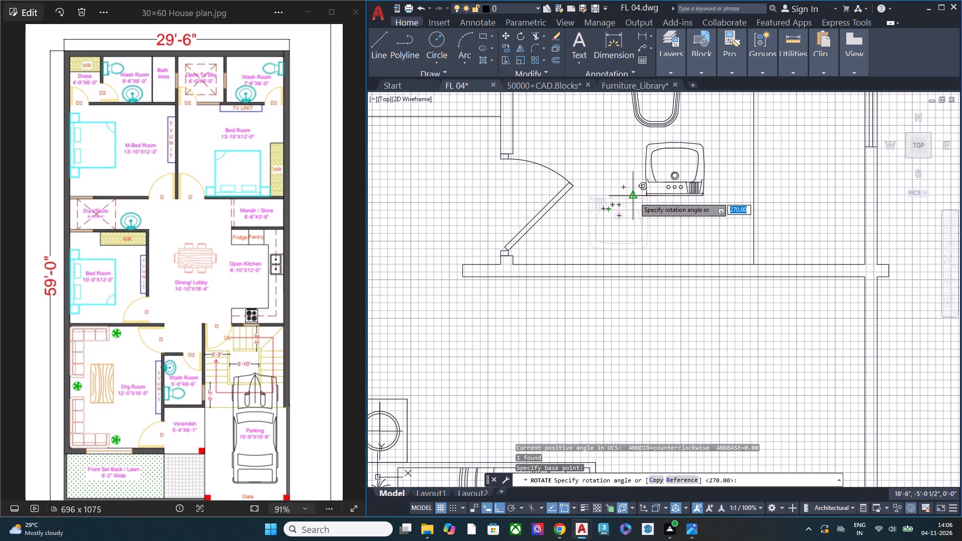
{"action": "left_click", "coordinate": [635, 196]}
Move the washbasin by its tap-side corner so its back rests on the inner line of the lower wall.
{"action": "left_click", "coordinate": [722, 214]}
{"action": "left_click", "coordinate": [671, 192]}
{"action": "type", "text": "m"}
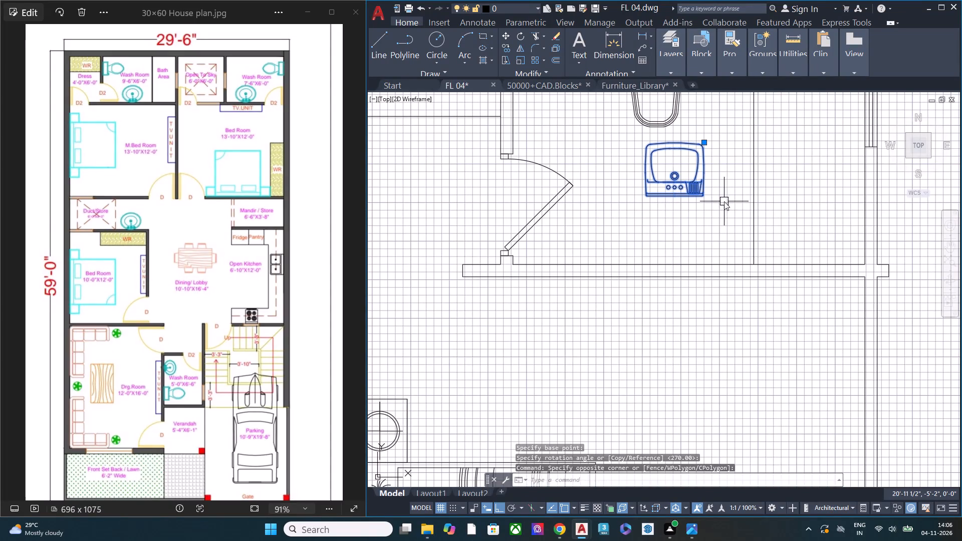
{"action": "key", "text": "space"}
{"action": "left_click", "coordinate": [701, 195]}
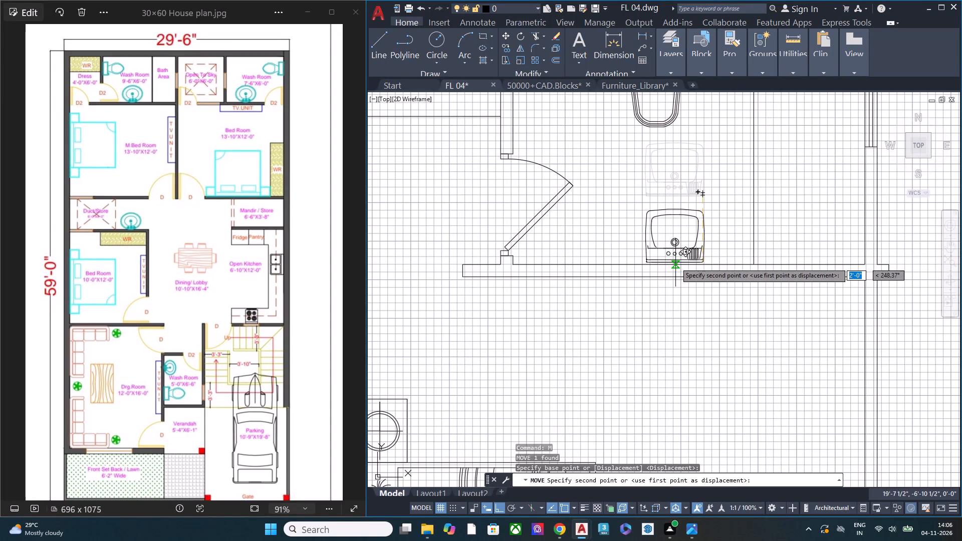
{"action": "left_click", "coordinate": [675, 262]}
Shift the washbasin horizontally along the lower wall toward the door by about 10 inches.
{"action": "left_click", "coordinate": [724, 245]}
{"action": "left_click", "coordinate": [669, 226]}
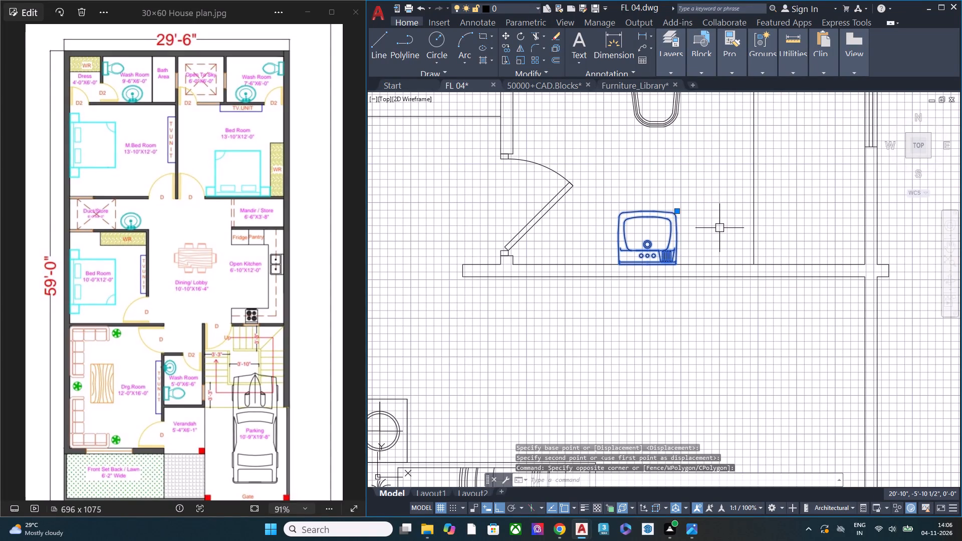
{"action": "type", "text": "m"}
{"action": "key", "text": "space"}
{"action": "left_click", "coordinate": [726, 230]}
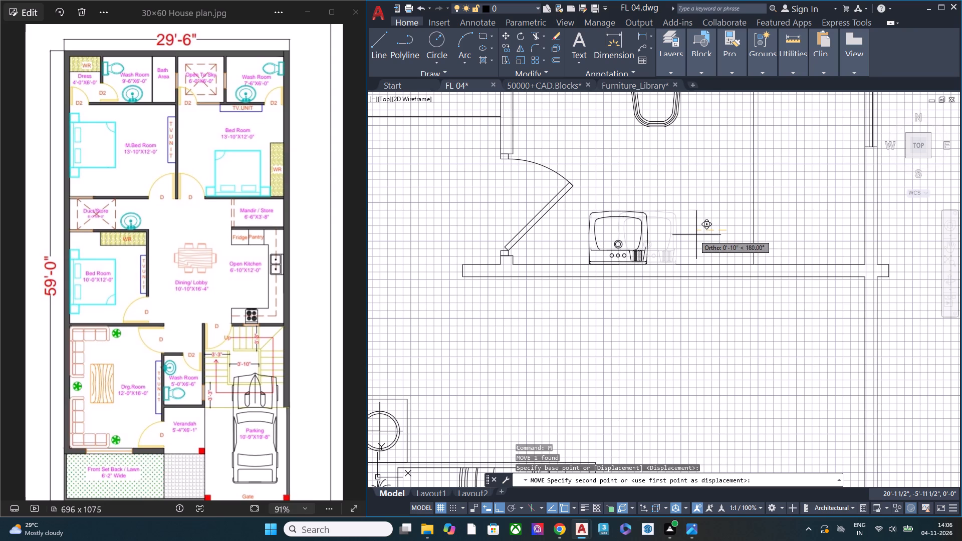
{"action": "left_click", "coordinate": [693, 235]}
{"action": "key", "text": "Escape"}
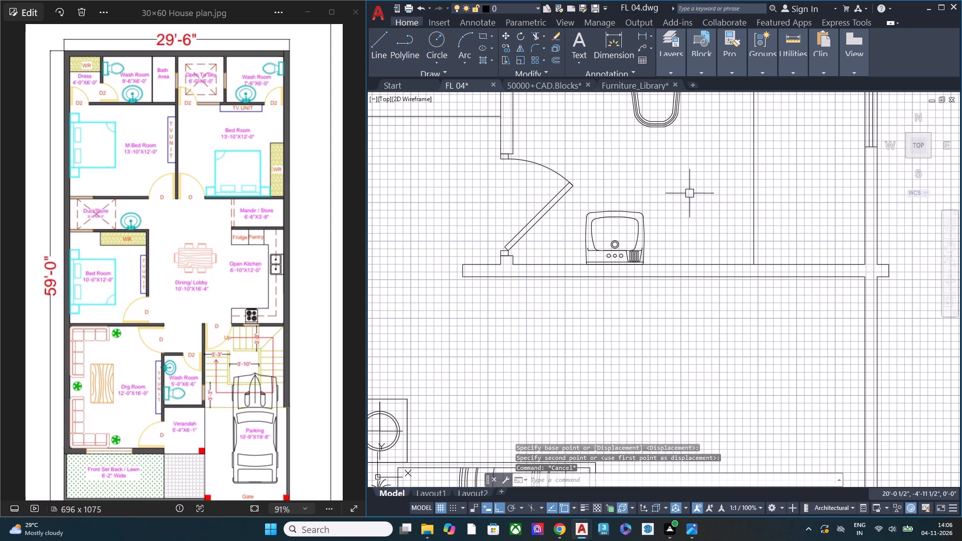
Check the distance from the toilet's tank corner at the upper outer wall down past the front of its bowl.
{"action": "middle_click_drag", "start_coordinate": [656, 196], "coordinate": [655, 291]}
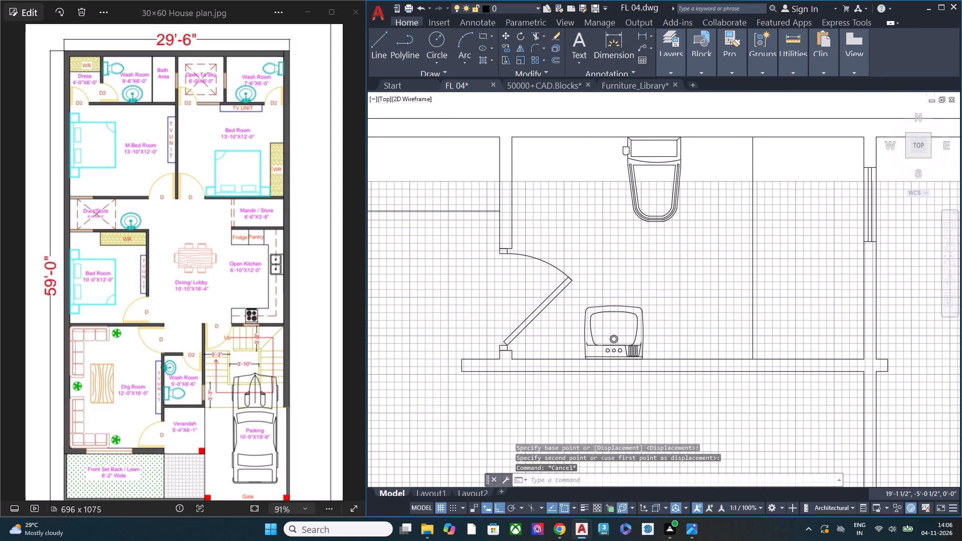
{"action": "scroll", "coordinate": [629, 146], "scroll_direction": "up", "scroll_amount": 2}
{"action": "scroll", "coordinate": [613, 220], "scroll_direction": "down", "scroll_amount": 2}
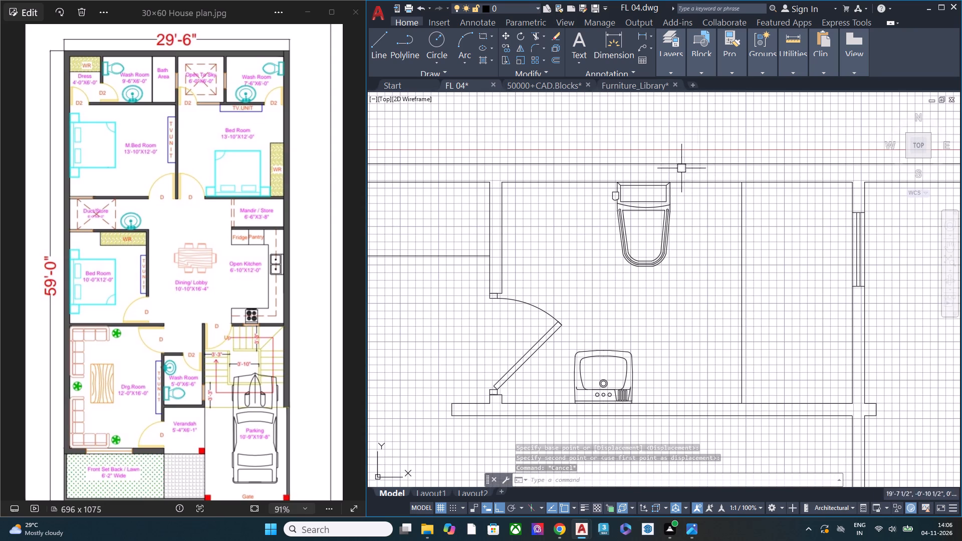
{"action": "left_click", "coordinate": [796, 74]}
{"action": "left_click", "coordinate": [800, 107]}
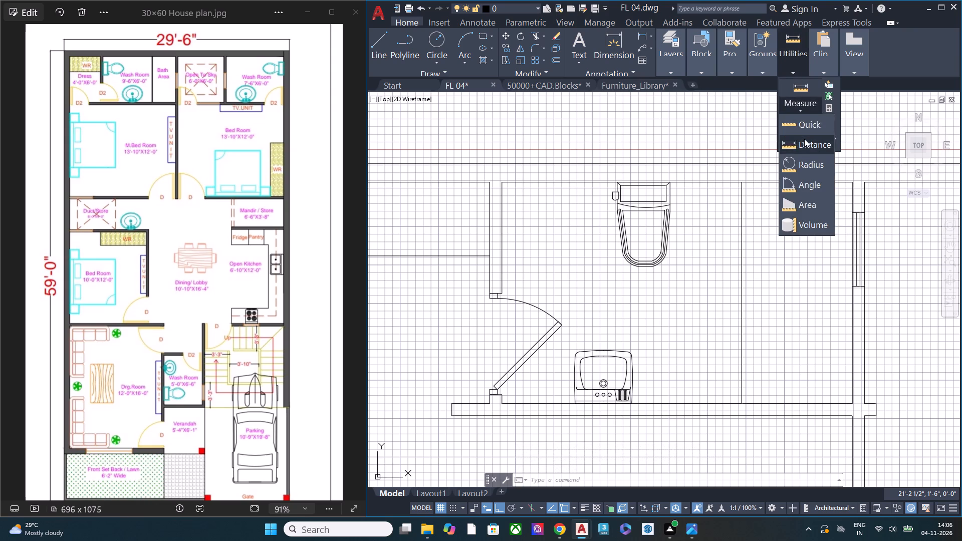
{"action": "left_click", "coordinate": [804, 144]}
{"action": "left_click", "coordinate": [668, 181]}
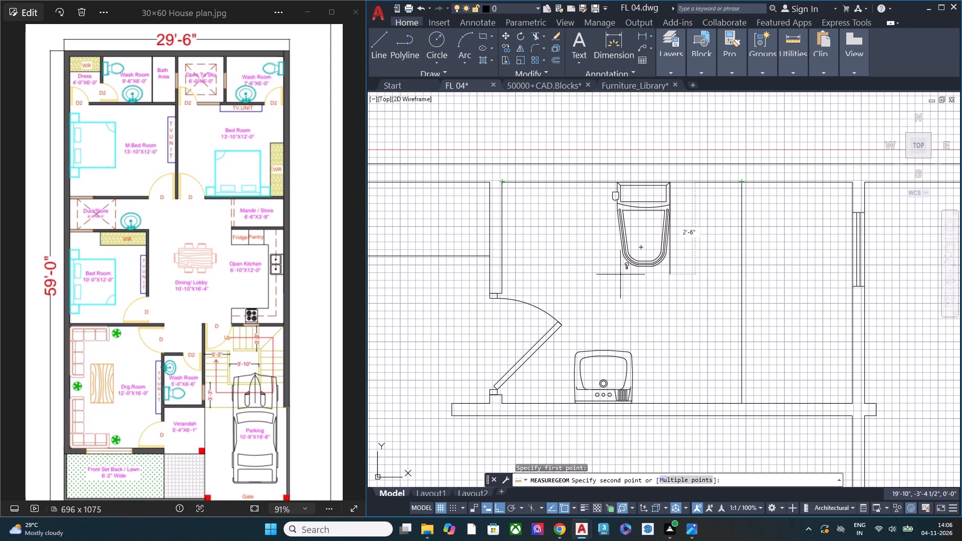
{"action": "key", "text": "Escape"}
Check the distance from the washbasin's front corner into the washroom.
{"action": "left_click", "coordinate": [790, 75]}
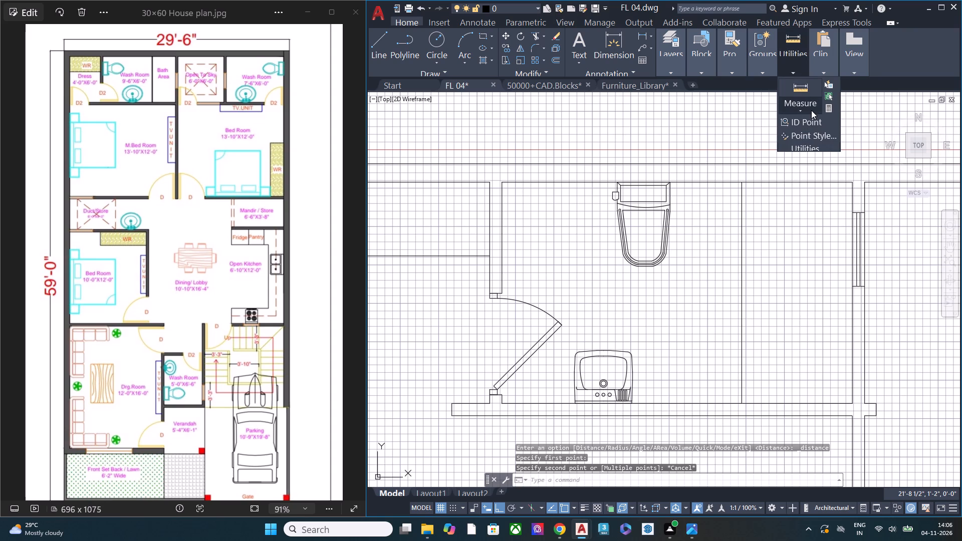
{"action": "left_click", "coordinate": [811, 110]}
{"action": "left_click", "coordinate": [810, 142]}
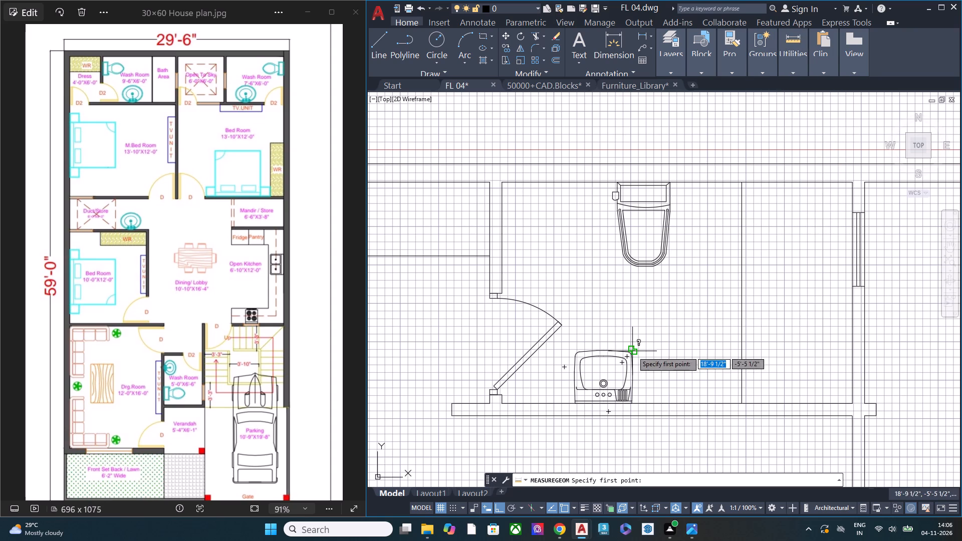
{"action": "left_click", "coordinate": [632, 351]}
{"action": "key", "text": "Escape"}
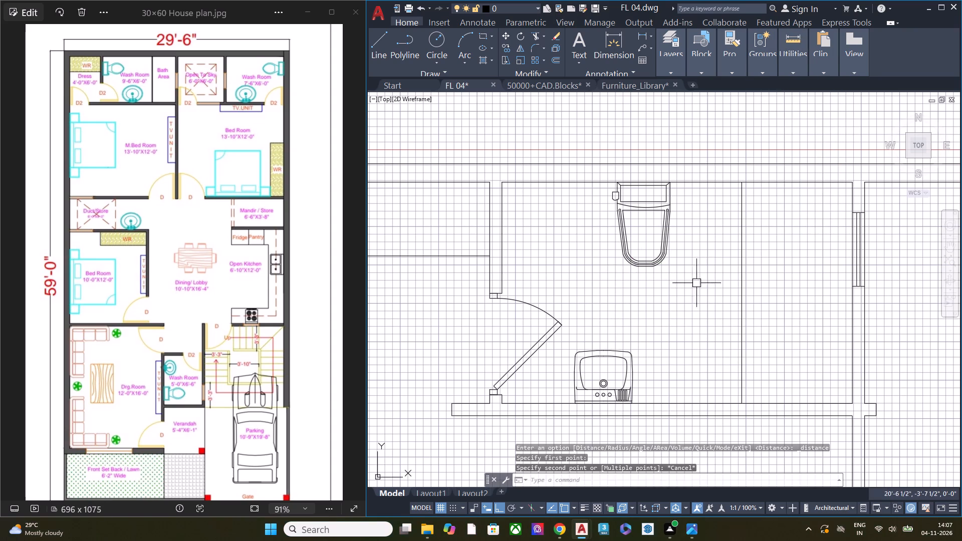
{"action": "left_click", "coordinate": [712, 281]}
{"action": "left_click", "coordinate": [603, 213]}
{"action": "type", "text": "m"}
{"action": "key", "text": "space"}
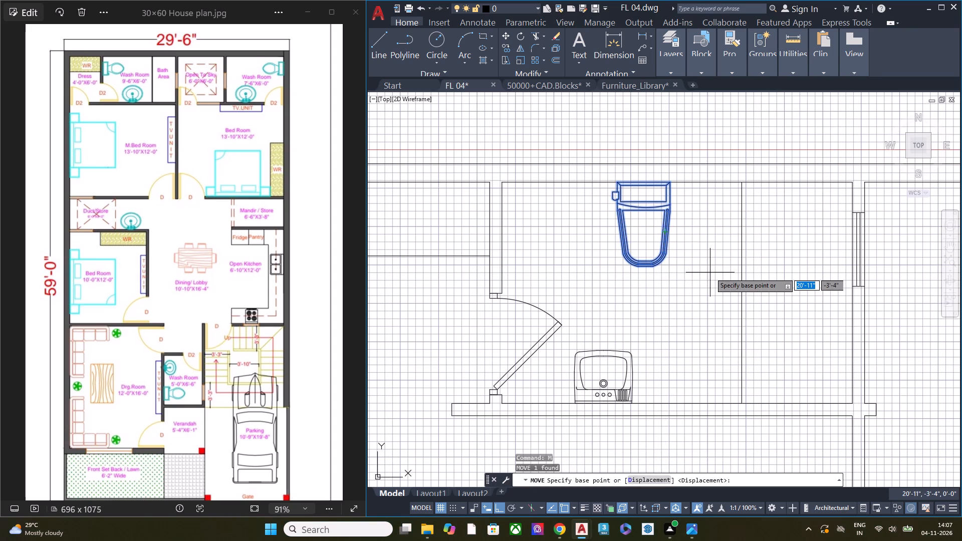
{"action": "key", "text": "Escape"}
Move the toilet horizontally along the upper outer wall toward the door-side wall by about 1'-6 1/2".
{"action": "left_click", "coordinate": [691, 294]}
{"action": "left_click", "coordinate": [640, 239]}
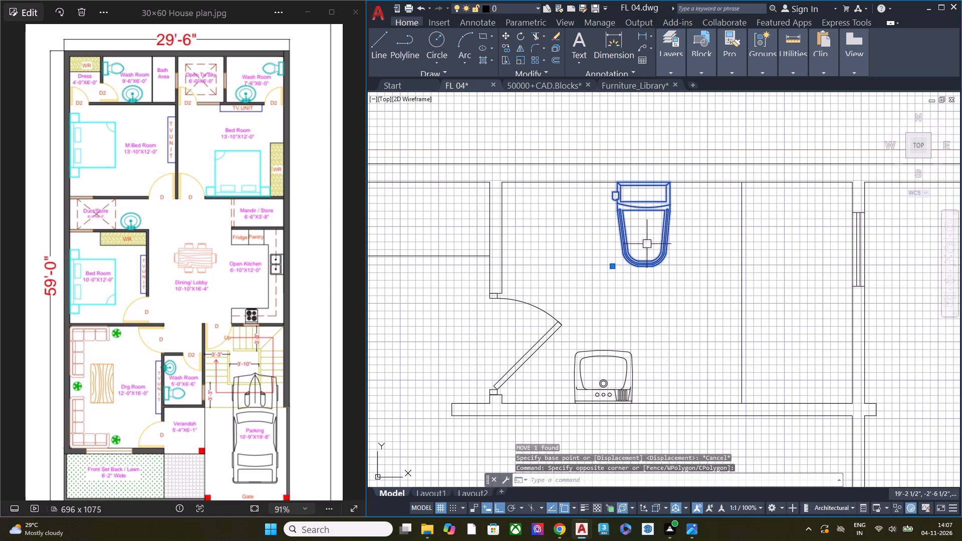
{"action": "type", "text": "m"}
{"action": "key", "text": "space"}
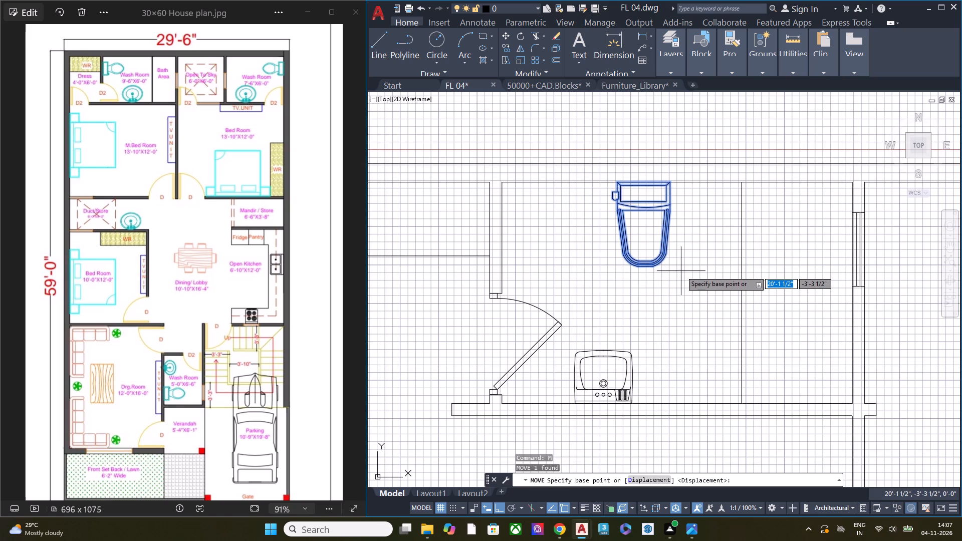
{"action": "left_click", "coordinate": [687, 272]}
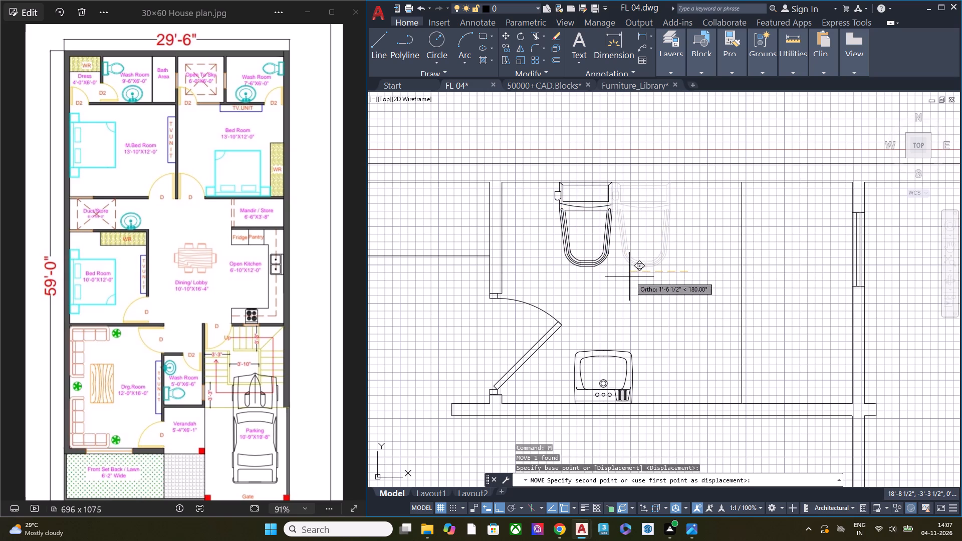
{"action": "left_click", "coordinate": [629, 277]}
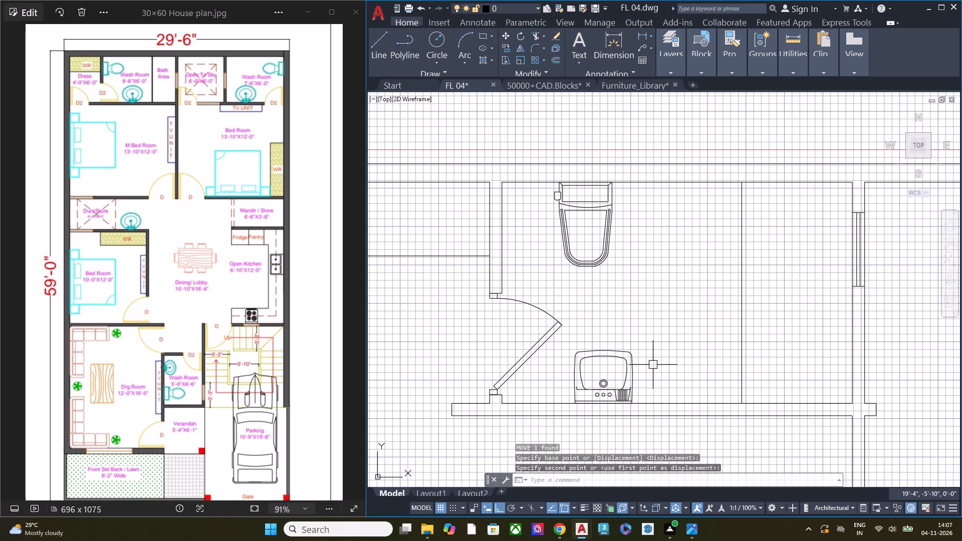
Move the washbasin horizontally along the lower wall toward the bath area partition by about 1'-3 1/2".
{"action": "left_click", "coordinate": [653, 366]}
{"action": "left_click", "coordinate": [617, 347]}
{"action": "type", "text": "m"}
{"action": "key", "text": "space"}
{"action": "left_click", "coordinate": [665, 290]}
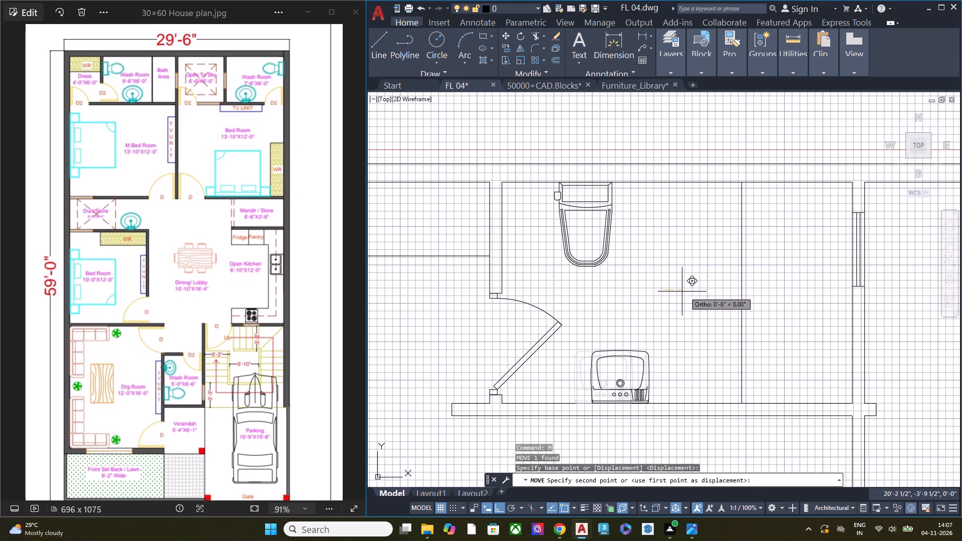
{"action": "left_click", "coordinate": [713, 291]}
{"action": "key", "text": "Escape"}
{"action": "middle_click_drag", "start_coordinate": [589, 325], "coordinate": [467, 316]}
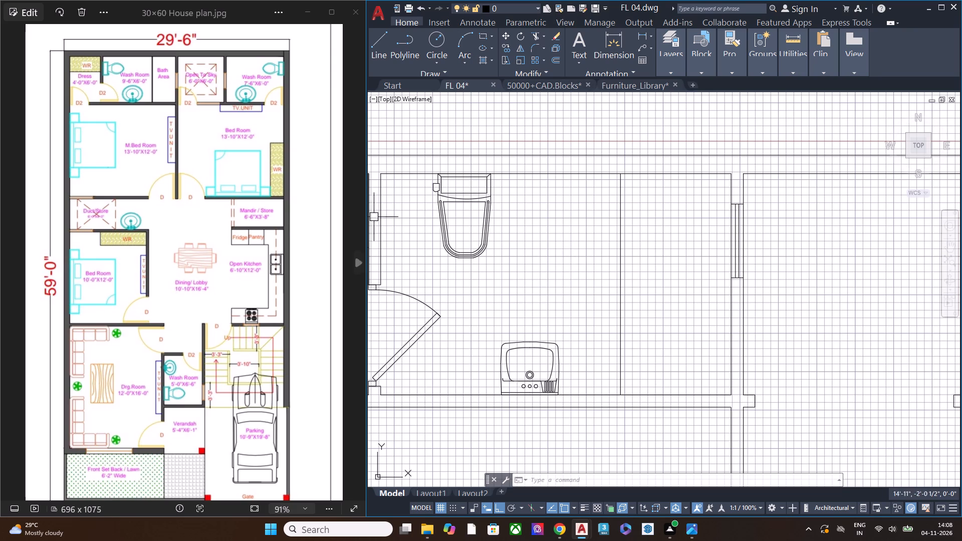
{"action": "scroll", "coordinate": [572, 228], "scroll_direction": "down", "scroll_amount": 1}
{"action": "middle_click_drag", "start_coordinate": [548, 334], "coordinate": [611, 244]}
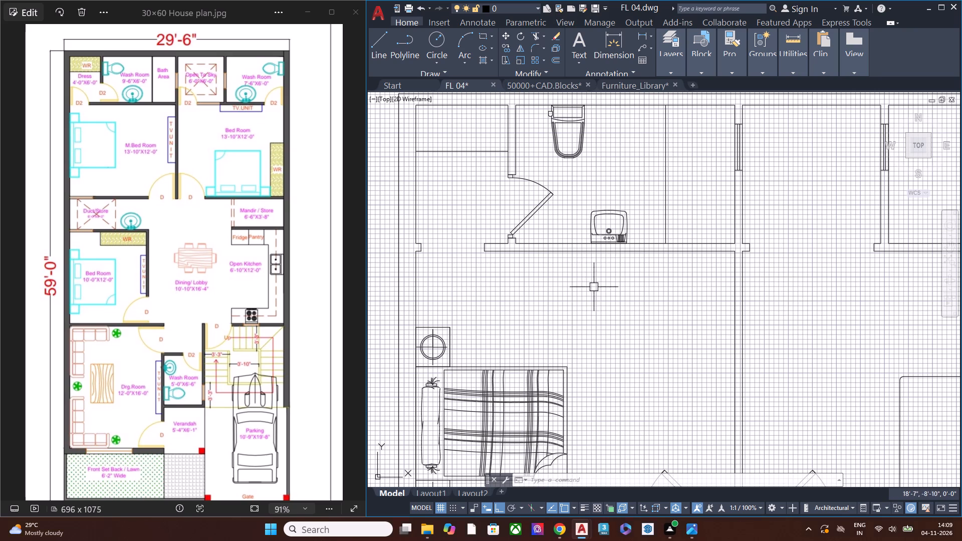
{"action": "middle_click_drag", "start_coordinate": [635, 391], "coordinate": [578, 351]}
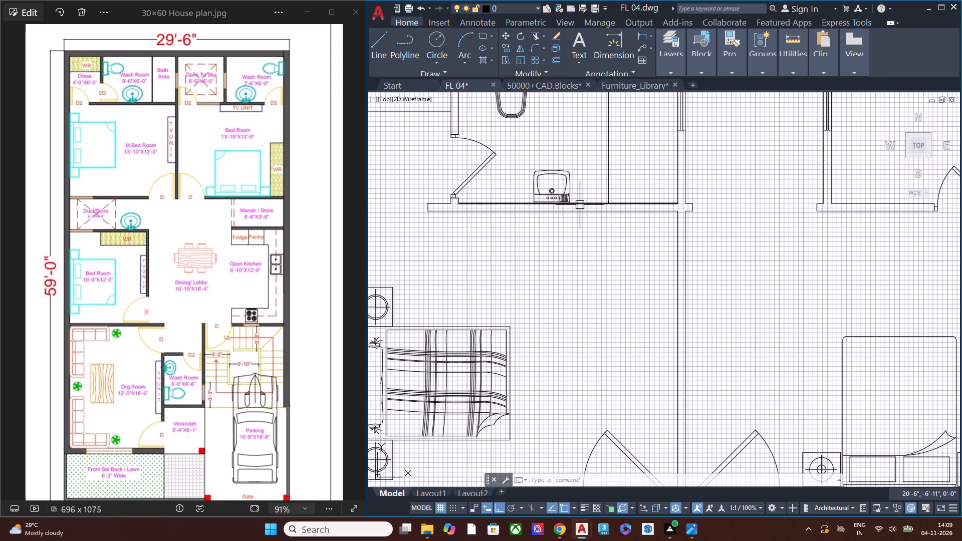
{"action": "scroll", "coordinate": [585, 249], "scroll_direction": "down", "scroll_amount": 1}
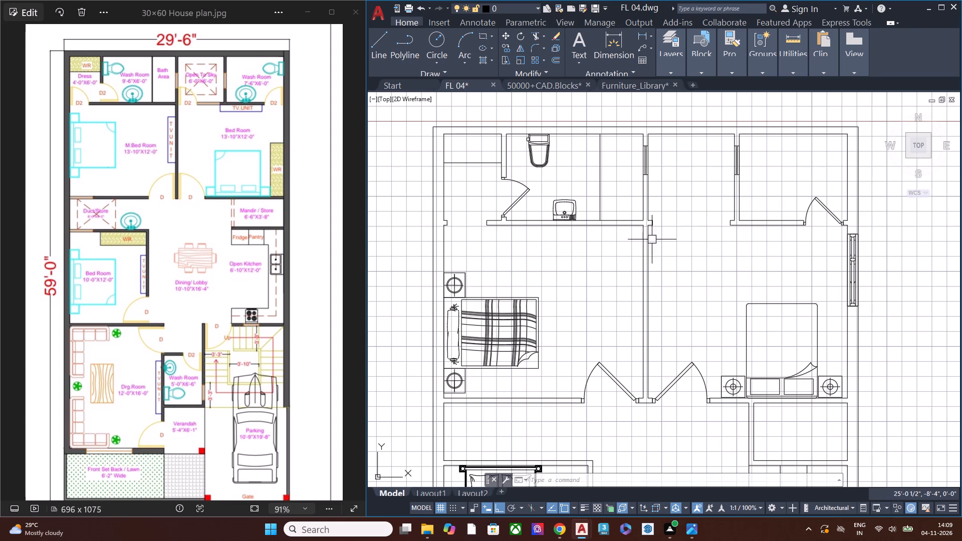
Copy the toilet from the master washroom and paste it inside the 7'-6"×6'-0" washroom.
{"action": "middle_click_drag", "start_coordinate": [679, 232], "coordinate": [575, 256]}
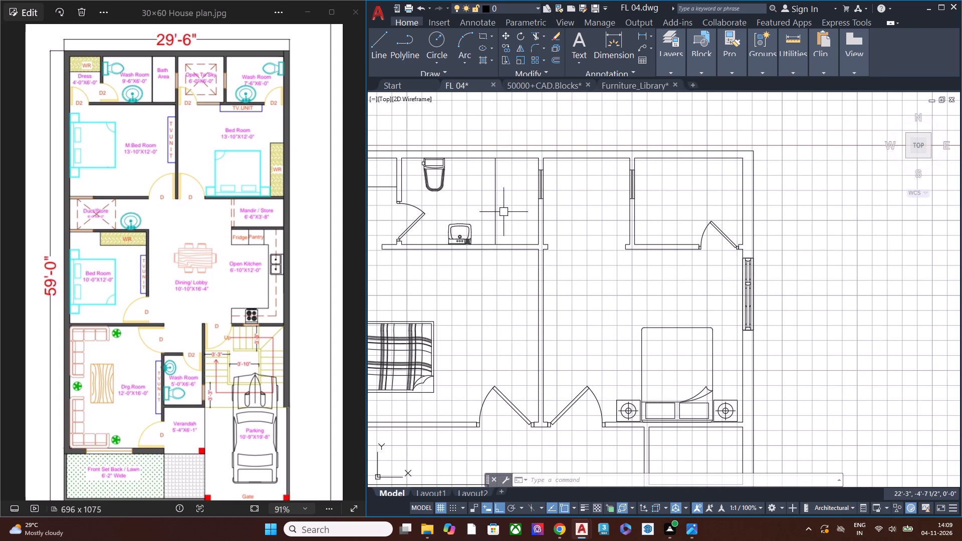
{"action": "middle_click_drag", "start_coordinate": [514, 212], "coordinate": [686, 230]}
{"action": "scroll", "coordinate": [615, 212], "scroll_direction": "up", "scroll_amount": 1}
{"action": "left_click", "coordinate": [623, 220]}
{"action": "left_click", "coordinate": [608, 198]}
{"action": "key", "text": "ctrl+c"}
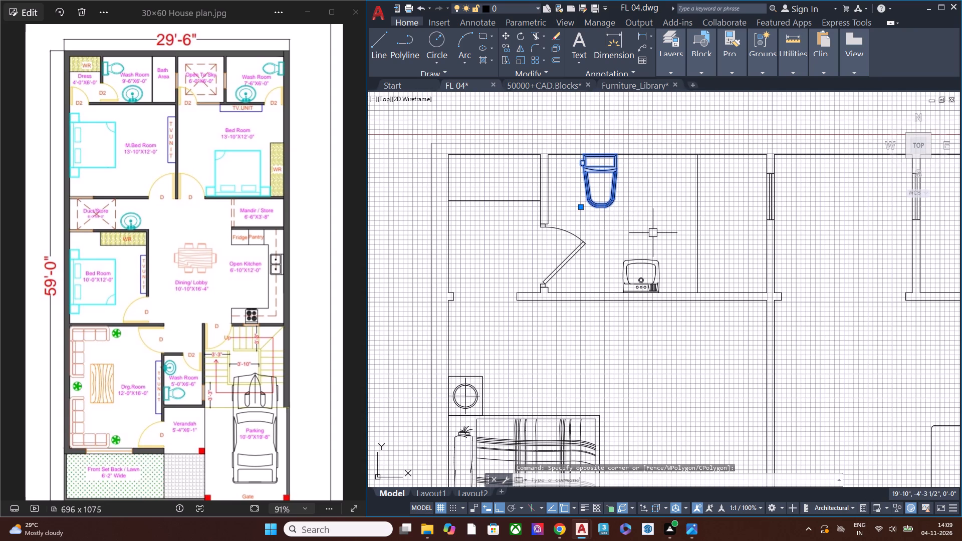
{"action": "scroll", "coordinate": [551, 220], "scroll_direction": "down", "scroll_amount": 2}
{"action": "scroll", "coordinate": [727, 224], "scroll_direction": "down", "scroll_amount": 1}
{"action": "scroll", "coordinate": [727, 224], "scroll_direction": "up", "scroll_amount": 1}
{"action": "key", "text": "ctrl+v"}
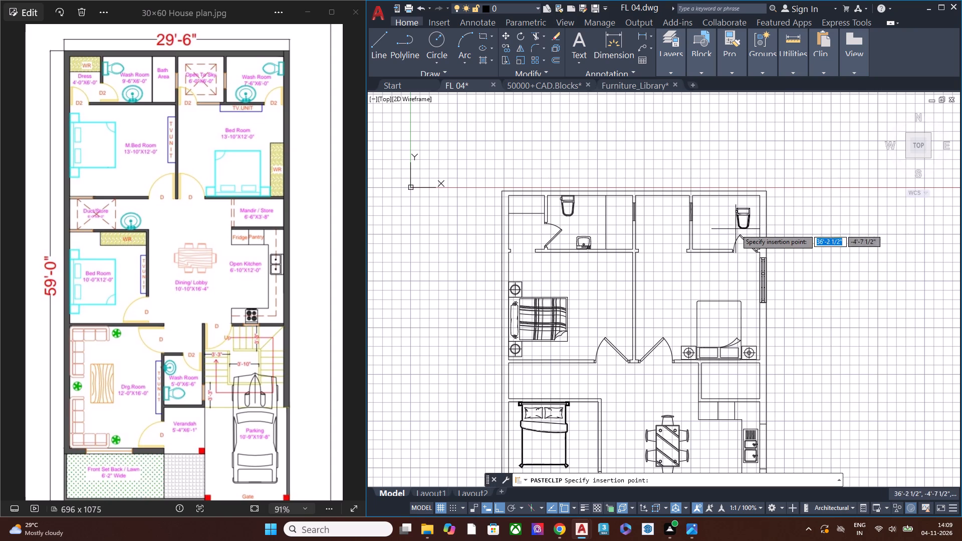
{"action": "scroll", "coordinate": [719, 221], "scroll_direction": "up", "scroll_amount": 2}
{"action": "left_click", "coordinate": [700, 230]}
Rotate the pasted toilet 270° so its tank faces the outer side wall.
{"action": "left_click", "coordinate": [749, 231]}
{"action": "left_click", "coordinate": [696, 187]}
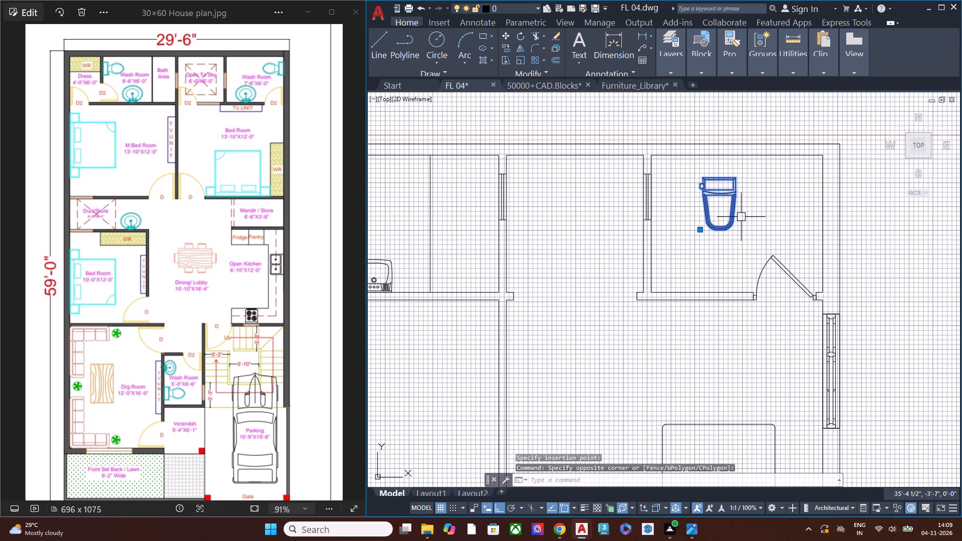
{"action": "key", "text": "r"}
{"action": "left_click", "coordinate": [782, 246]}
{"action": "left_click", "coordinate": [756, 193]}
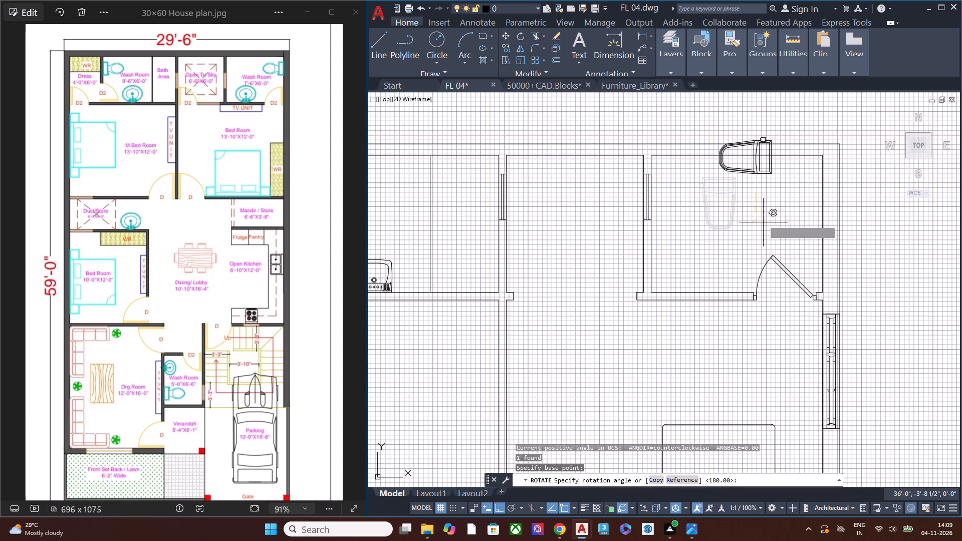
{"action": "left_click", "coordinate": [756, 246]}
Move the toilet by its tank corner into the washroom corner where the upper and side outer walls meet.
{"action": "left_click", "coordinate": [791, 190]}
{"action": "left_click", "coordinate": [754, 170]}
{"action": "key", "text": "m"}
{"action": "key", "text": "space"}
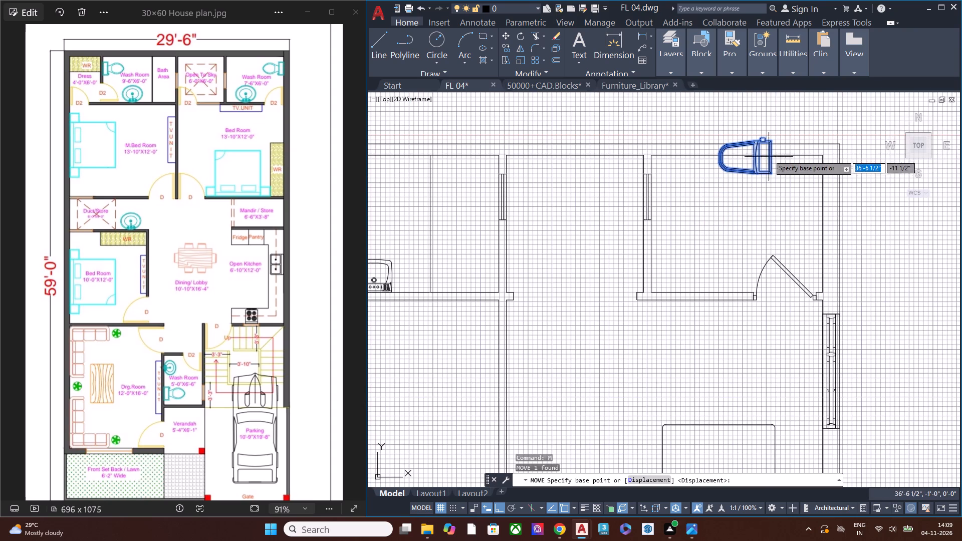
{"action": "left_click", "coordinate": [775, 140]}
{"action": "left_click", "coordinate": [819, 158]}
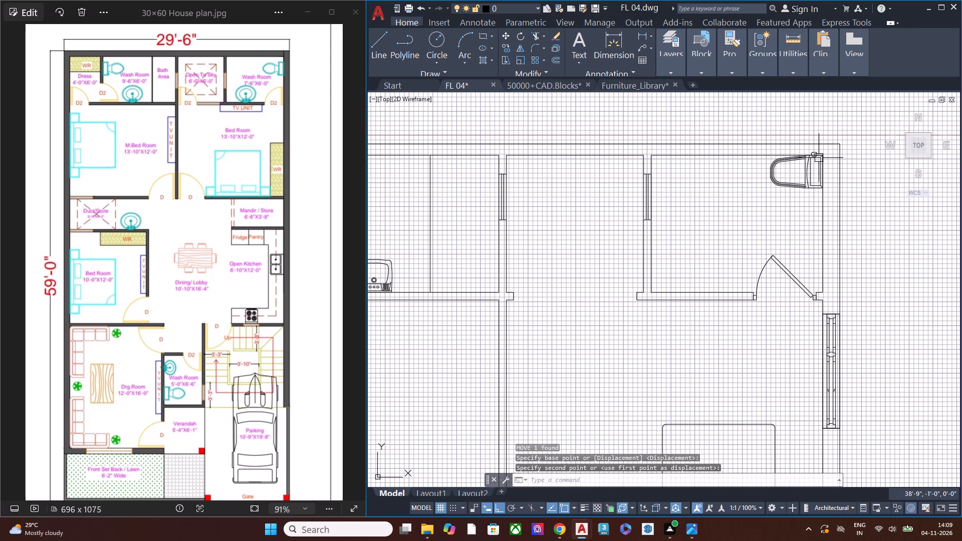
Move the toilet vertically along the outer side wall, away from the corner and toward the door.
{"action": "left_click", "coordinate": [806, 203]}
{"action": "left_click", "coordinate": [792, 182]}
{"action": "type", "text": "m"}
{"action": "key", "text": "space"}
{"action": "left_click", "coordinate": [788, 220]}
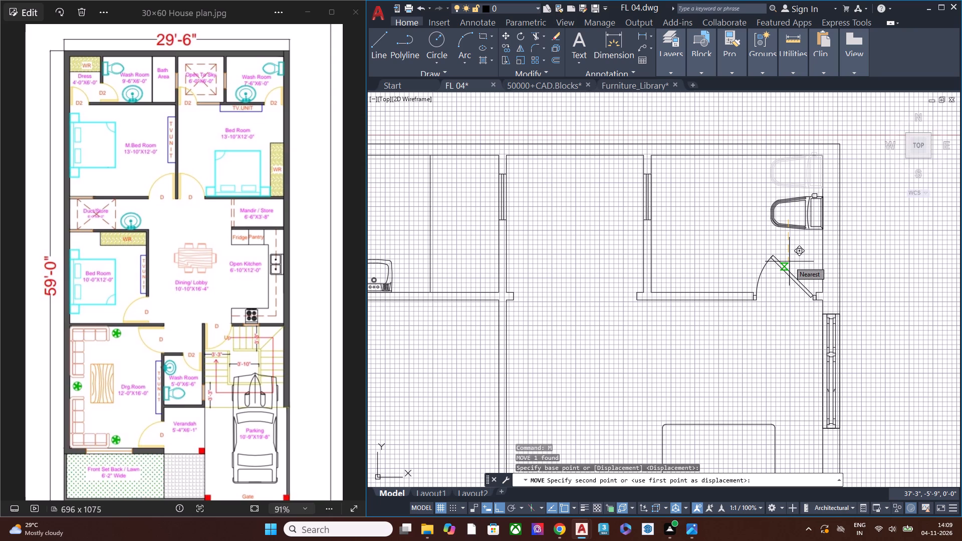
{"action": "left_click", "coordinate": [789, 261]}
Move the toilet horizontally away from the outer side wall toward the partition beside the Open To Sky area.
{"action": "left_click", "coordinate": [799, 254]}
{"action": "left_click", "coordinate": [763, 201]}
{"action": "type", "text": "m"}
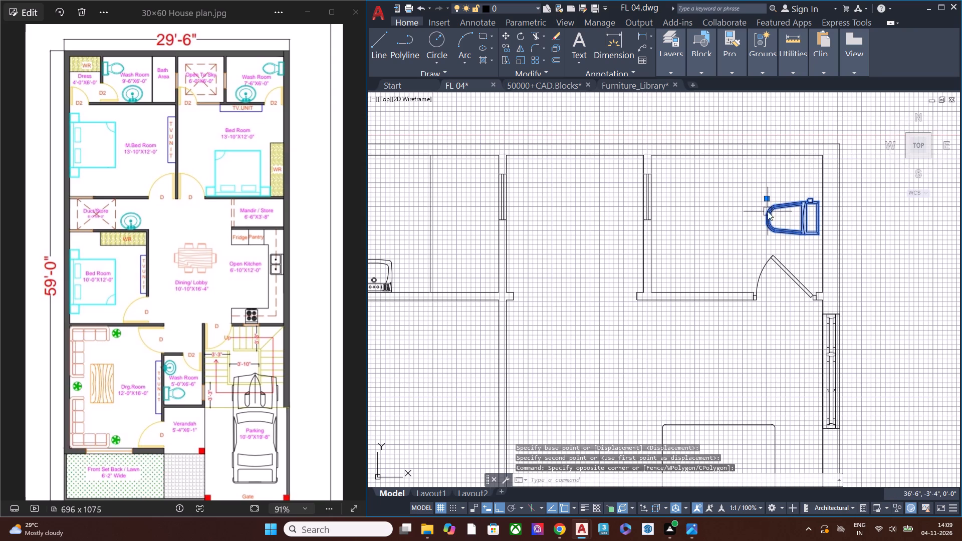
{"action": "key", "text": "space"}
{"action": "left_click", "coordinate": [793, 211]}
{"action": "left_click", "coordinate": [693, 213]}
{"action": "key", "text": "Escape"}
Rotate the toilet 180° about its lower tank corner so the tank faces the Open To Sky partition.
{"action": "left_click_drag", "start_coordinate": [733, 263], "coordinate": [728, 260]}
{"action": "left_click", "coordinate": [700, 202]}
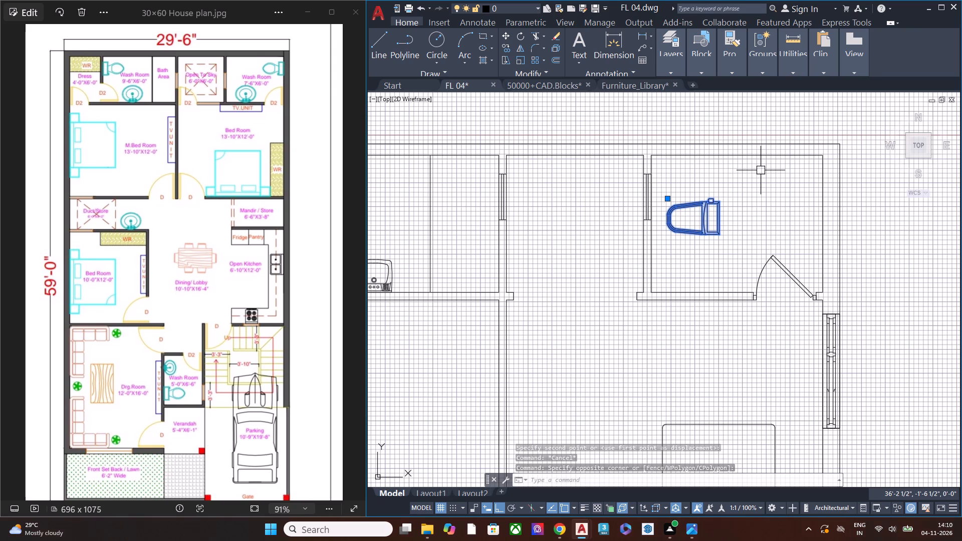
{"action": "key", "text": "r"}
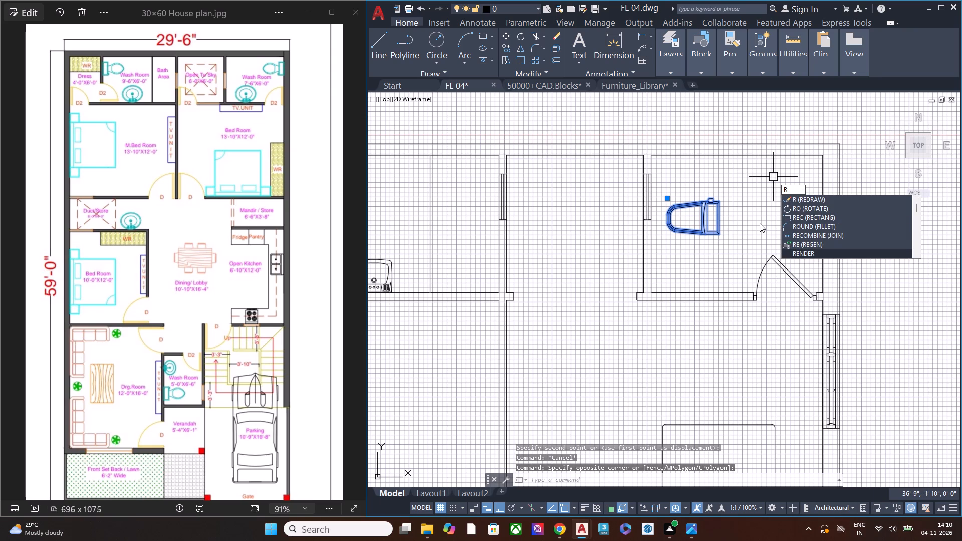
{"action": "left_click", "coordinate": [827, 206]}
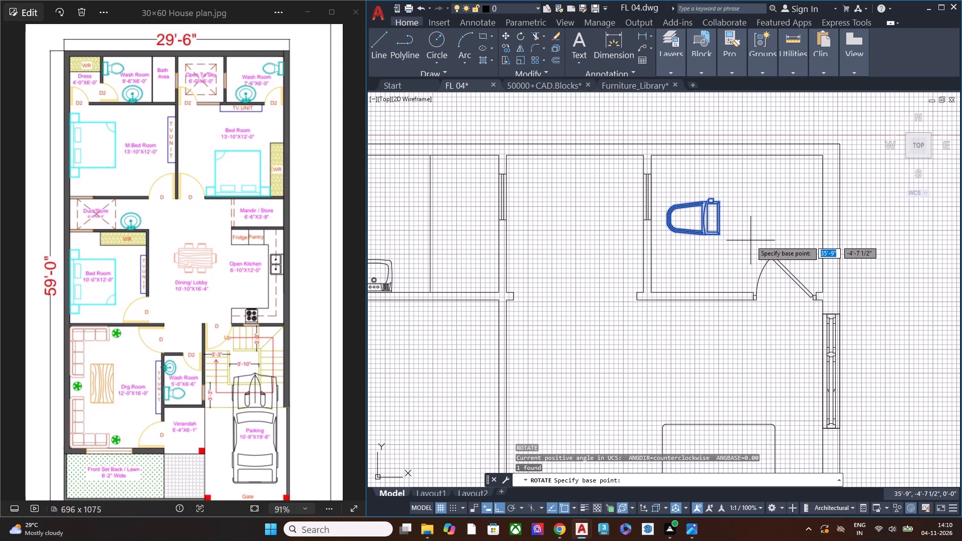
{"action": "left_click", "coordinate": [721, 234]}
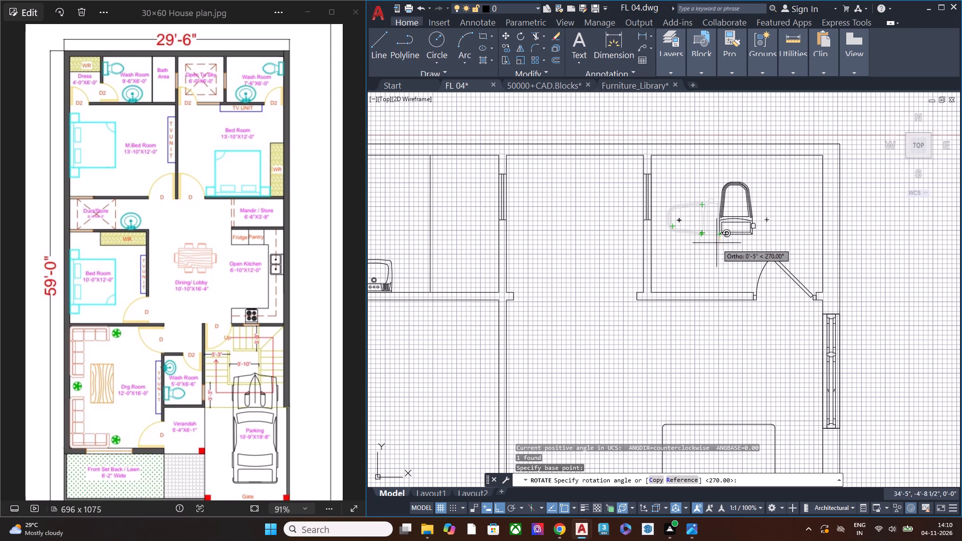
{"action": "left_click", "coordinate": [708, 239]}
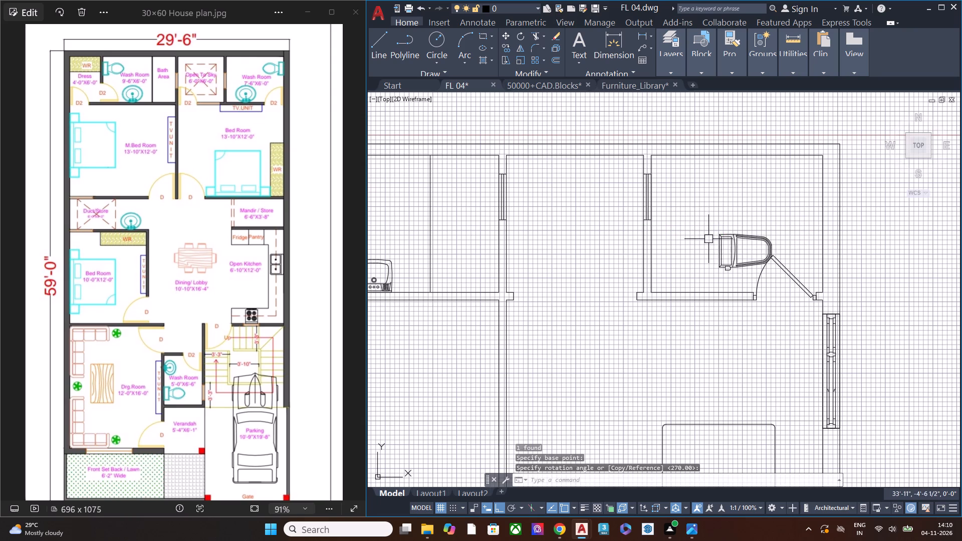
Move the toilet by its tank corner to the Open To Sky partition wall, beside the window.
{"action": "left_click", "coordinate": [734, 278]}
{"action": "left_click", "coordinate": [707, 222]}
{"action": "key", "text": "m"}
{"action": "key", "text": "space"}
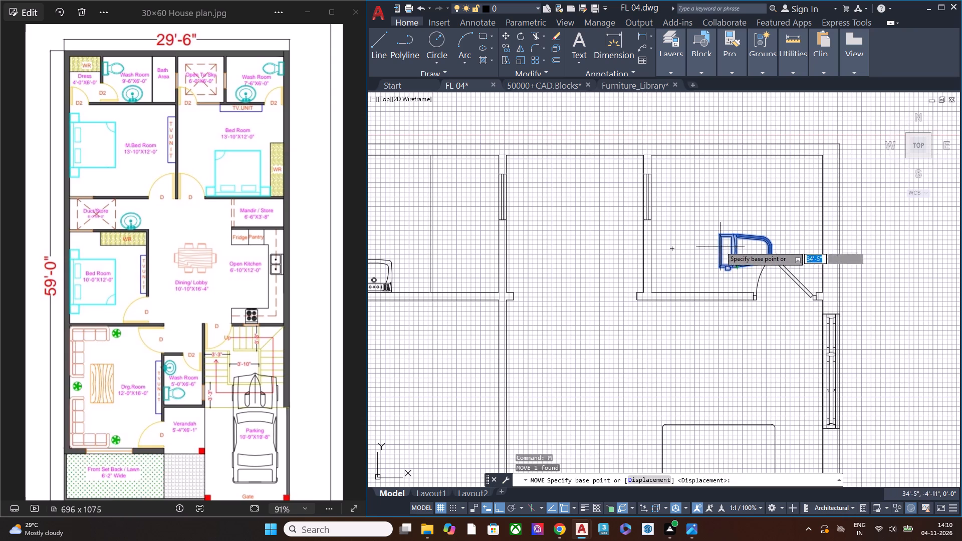
{"action": "left_click", "coordinate": [717, 233]}
{"action": "left_click", "coordinate": [652, 194]}
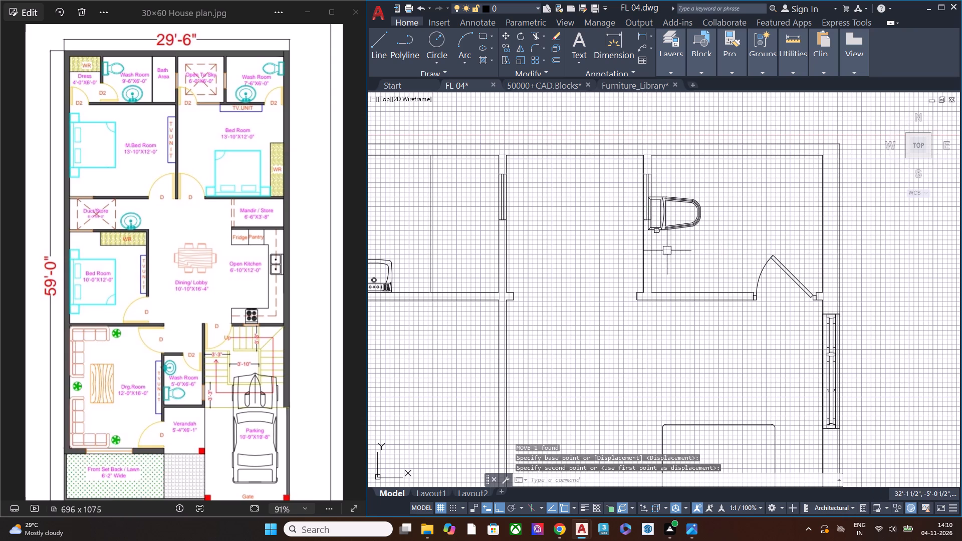
Shift the toilet horizontally so its tank back sits on the washroom-side face of the partition wall.
{"action": "left_click", "coordinate": [686, 247]}
{"action": "left_click", "coordinate": [670, 184]}
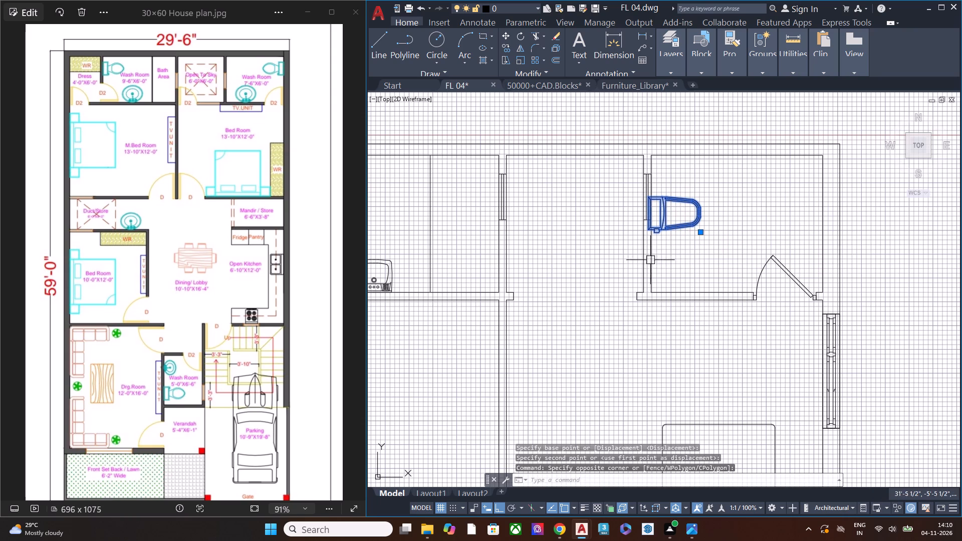
{"action": "scroll", "coordinate": [600, 266], "scroll_direction": "up", "scroll_amount": 2}
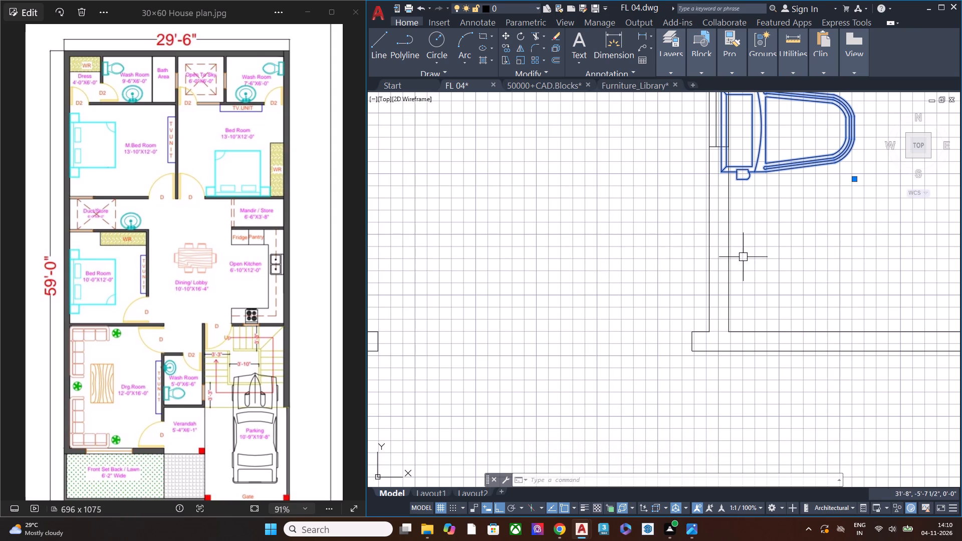
{"action": "middle_click_drag", "start_coordinate": [743, 256], "coordinate": [596, 352]}
{"action": "scroll", "coordinate": [595, 318], "scroll_direction": "down", "scroll_amount": 1}
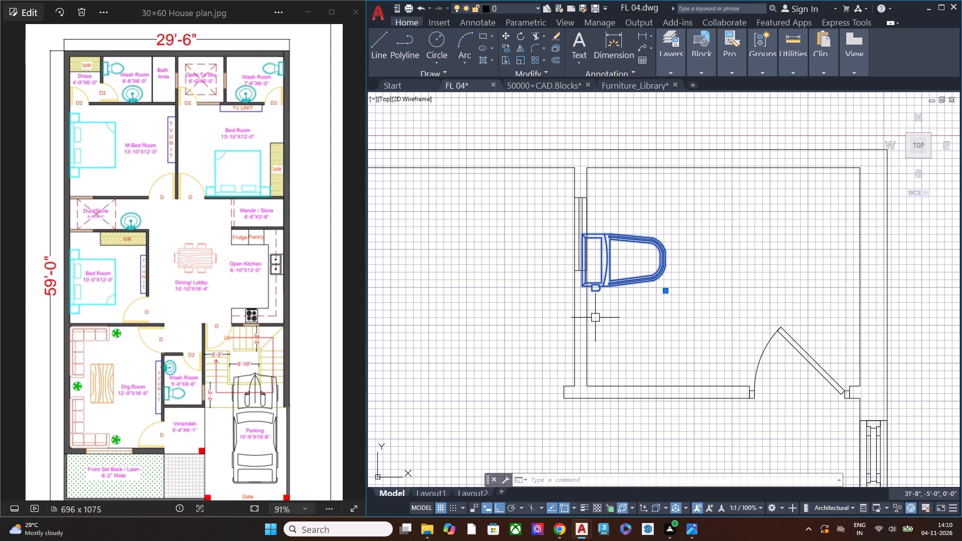
{"action": "type", "text": "m"}
{"action": "key", "text": "space"}
{"action": "scroll", "coordinate": [541, 237], "scroll_direction": "up", "scroll_amount": 1}
{"action": "left_click", "coordinate": [605, 234]}
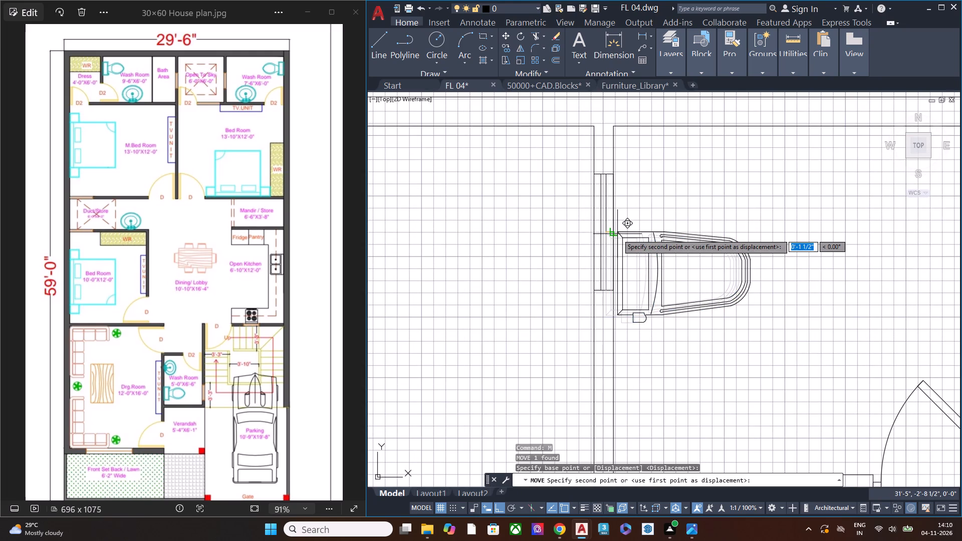
{"action": "left_click", "coordinate": [616, 234]}
{"action": "key", "text": "space"}
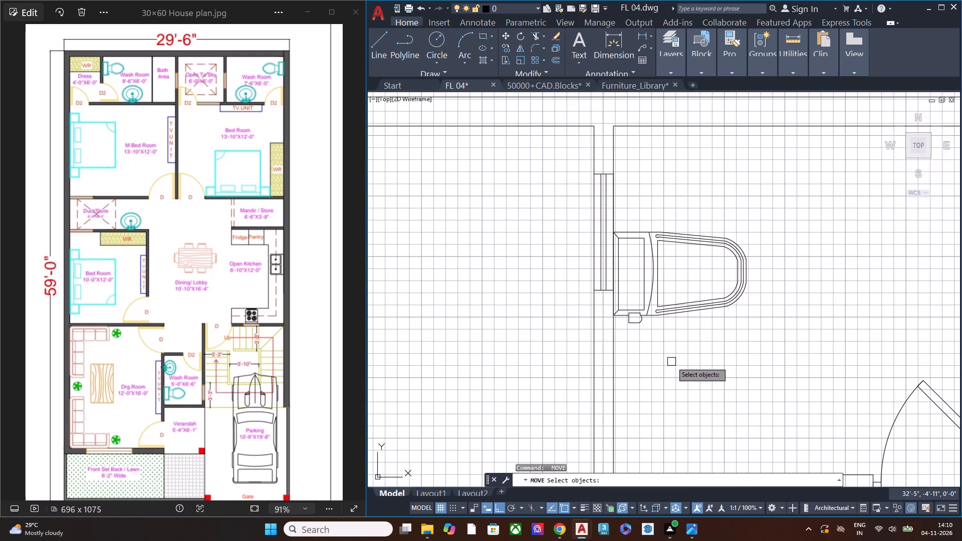
{"action": "key", "text": "Escape"}
Move the toilet up along the partition wall toward the upper outer wall.
{"action": "left_click_drag", "start_coordinate": [730, 331], "coordinate": [728, 320]}
{"action": "left_click", "coordinate": [682, 212]}
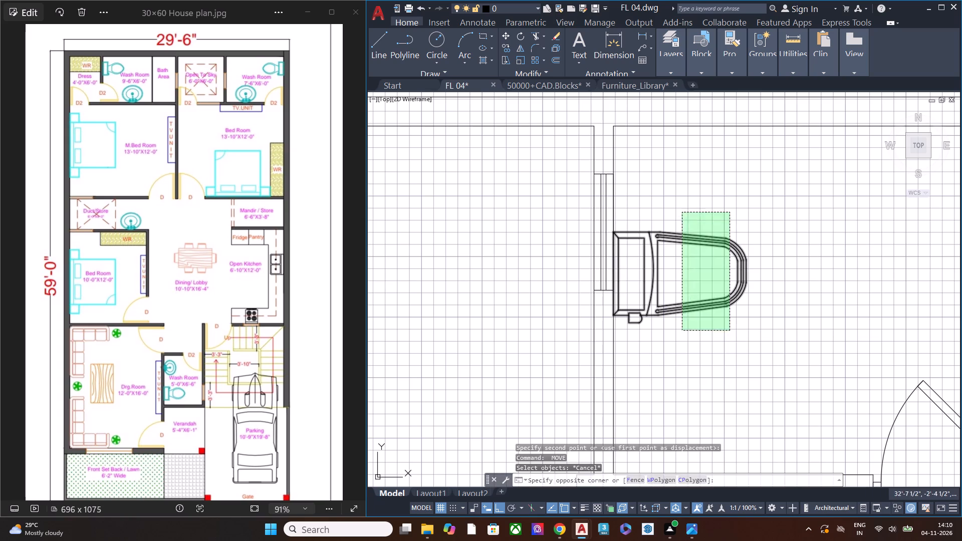
{"action": "key", "text": "m"}
{"action": "key", "text": "space"}
{"action": "left_click", "coordinate": [701, 305]}
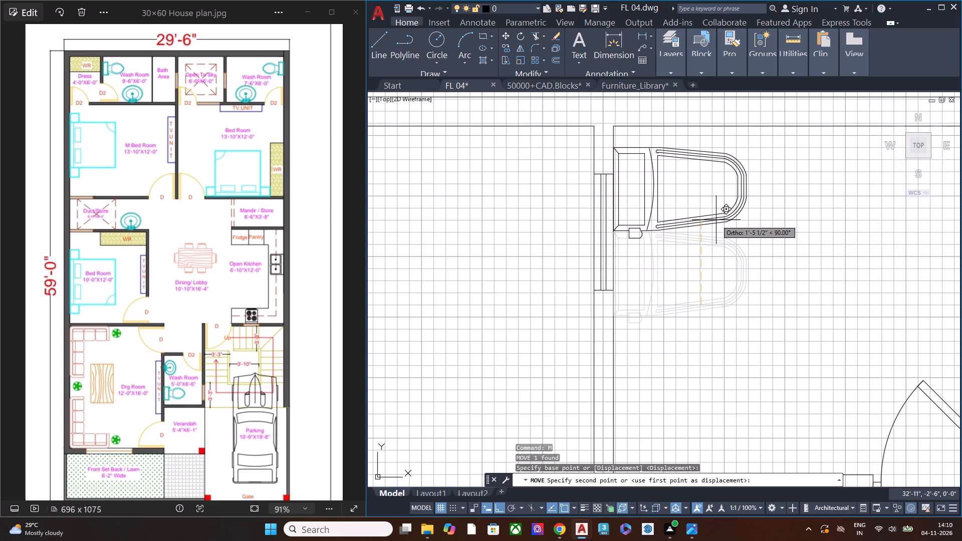
{"action": "left_click", "coordinate": [721, 232]}
{"action": "key", "text": "Escape"}
Move the toilet horizontally by about 3" so its tank sits back against the partition wall.
{"action": "left_click_drag", "start_coordinate": [748, 289], "coordinate": [735, 268]}
{"action": "left_click_drag", "start_coordinate": [648, 171], "coordinate": [652, 177]}
{"action": "key", "text": "m"}
{"action": "key", "text": "space"}
{"action": "left_click", "coordinate": [736, 315]}
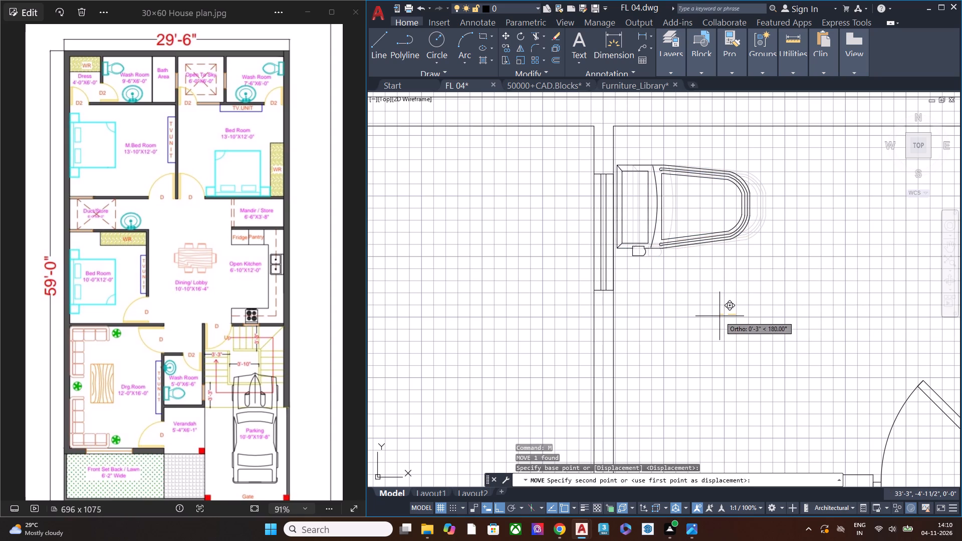
{"action": "left_click", "coordinate": [716, 316]}
{"action": "key", "text": "Escape"}
Copy the washbasin from the master washroom and paste it inside the 7'-6"×6'-0" washroom.
{"action": "scroll", "coordinate": [627, 216], "scroll_direction": "down", "scroll_amount": 1}
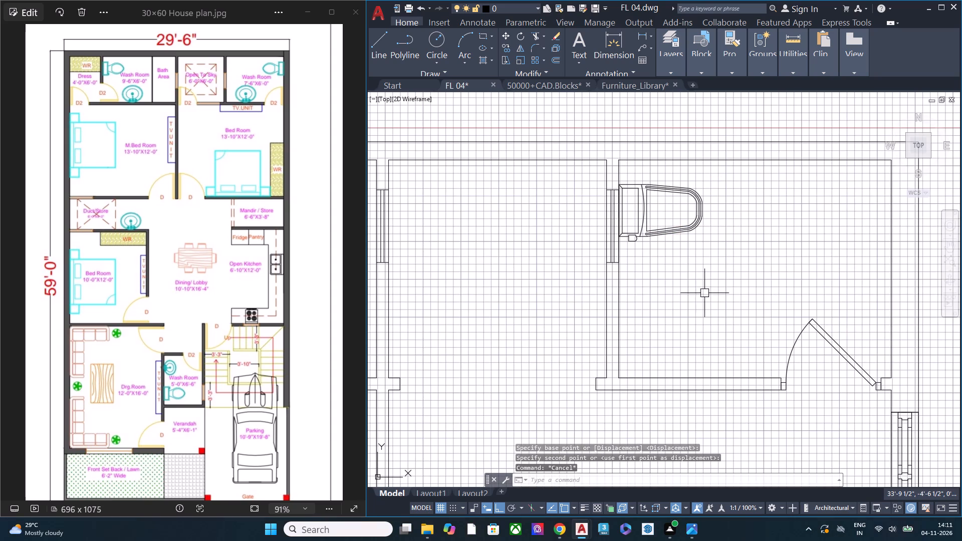
{"action": "middle_click_drag", "start_coordinate": [704, 293], "coordinate": [636, 283]}
{"action": "scroll", "coordinate": [613, 268], "scroll_direction": "down", "scroll_amount": 1}
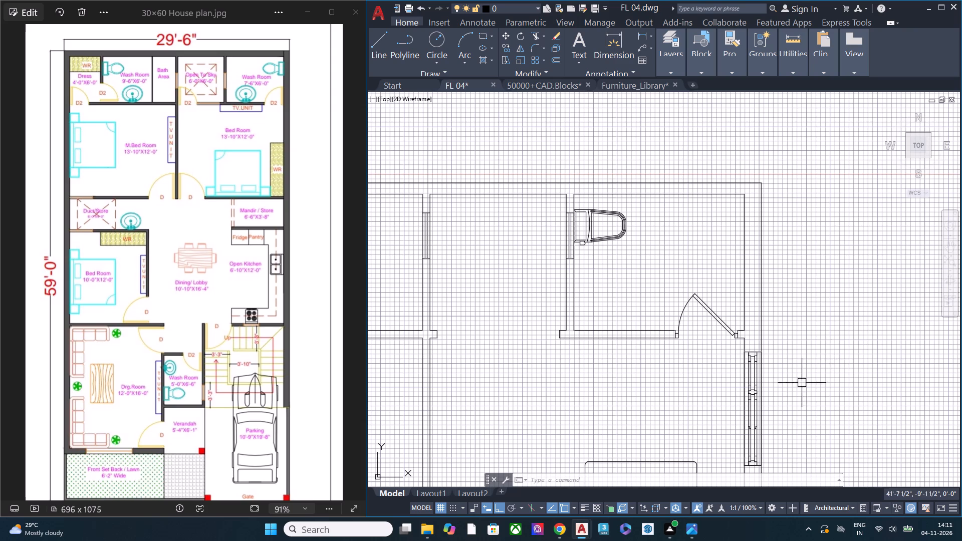
{"action": "scroll", "coordinate": [961, 291], "scroll_direction": "down", "scroll_amount": 1}
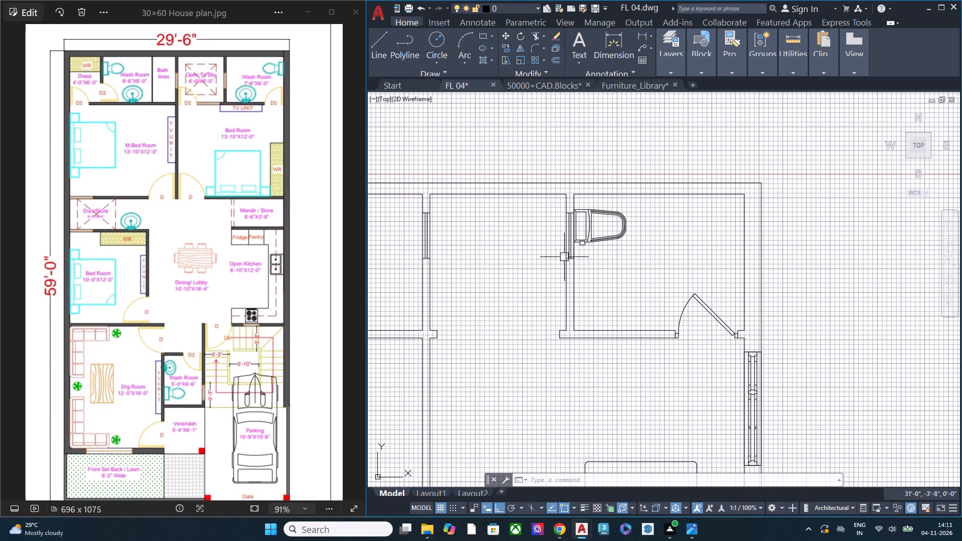
{"action": "scroll", "coordinate": [563, 247], "scroll_direction": "down", "scroll_amount": 1}
{"action": "middle_click_drag", "start_coordinate": [450, 256], "coordinate": [525, 251]}
{"action": "scroll", "coordinate": [525, 251], "scroll_direction": "up", "scroll_amount": 1}
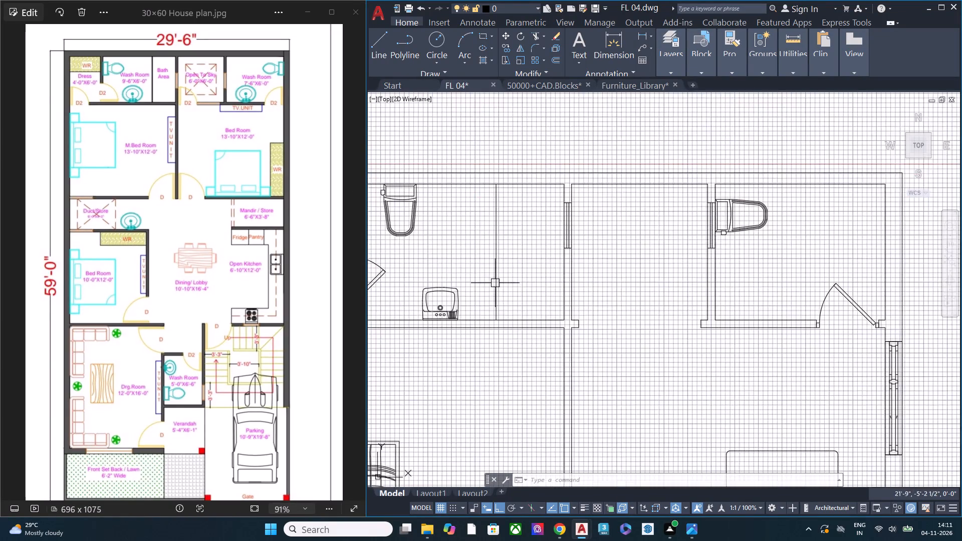
{"action": "scroll", "coordinate": [491, 285], "scroll_direction": "up", "scroll_amount": 1}
{"action": "left_click_drag", "start_coordinate": [470, 309], "coordinate": [465, 308]}
{"action": "left_click", "coordinate": [413, 273]}
{"action": "key", "text": "ctrl+c"}
{"action": "scroll", "coordinate": [527, 225], "scroll_direction": "down", "scroll_amount": 1}
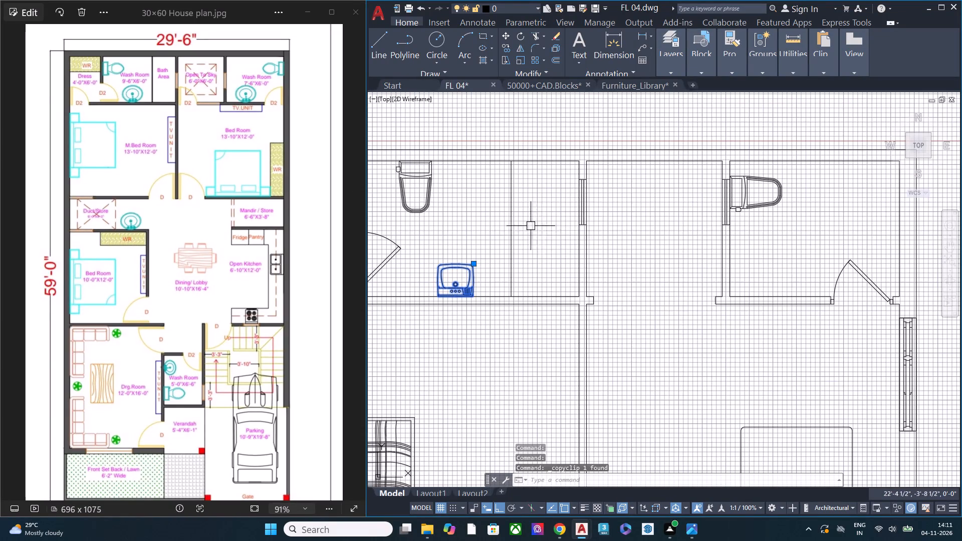
{"action": "middle_click_drag", "start_coordinate": [811, 254], "coordinate": [618, 262]}
{"action": "key", "text": "ctrl+v"}
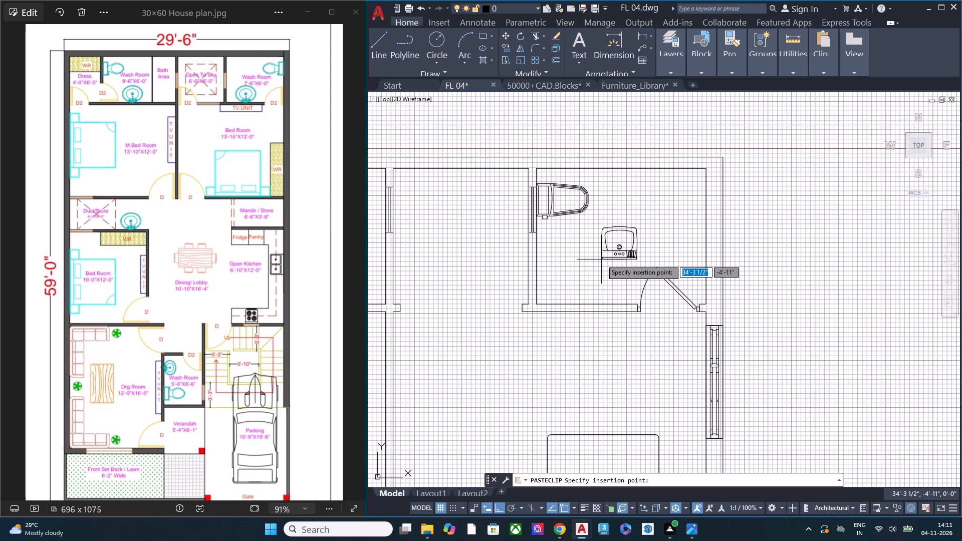
{"action": "left_click", "coordinate": [618, 253]}
Rotate the pasted washbasin 90° so its tap side rests against the outer side wall.
{"action": "left_click", "coordinate": [665, 255]}
{"action": "left_click", "coordinate": [651, 220]}
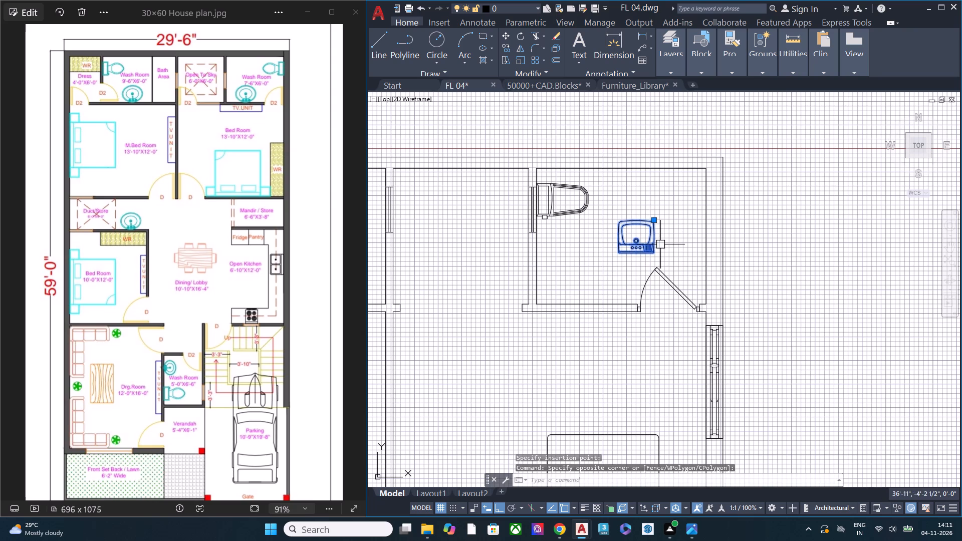
{"action": "key", "text": "r"}
{"action": "left_click", "coordinate": [704, 279]}
{"action": "left_click", "coordinate": [681, 227]}
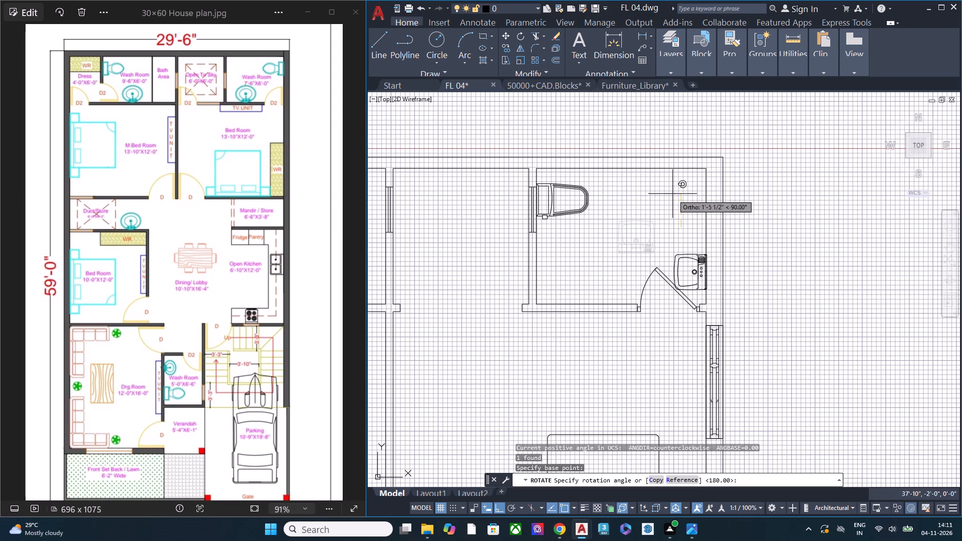
{"action": "left_click", "coordinate": [672, 193]}
Move the washbasin up along the outer side wall by about 2', clear of the door.
{"action": "left_click", "coordinate": [698, 260]}
{"action": "key", "text": "m"}
{"action": "key", "text": "space"}
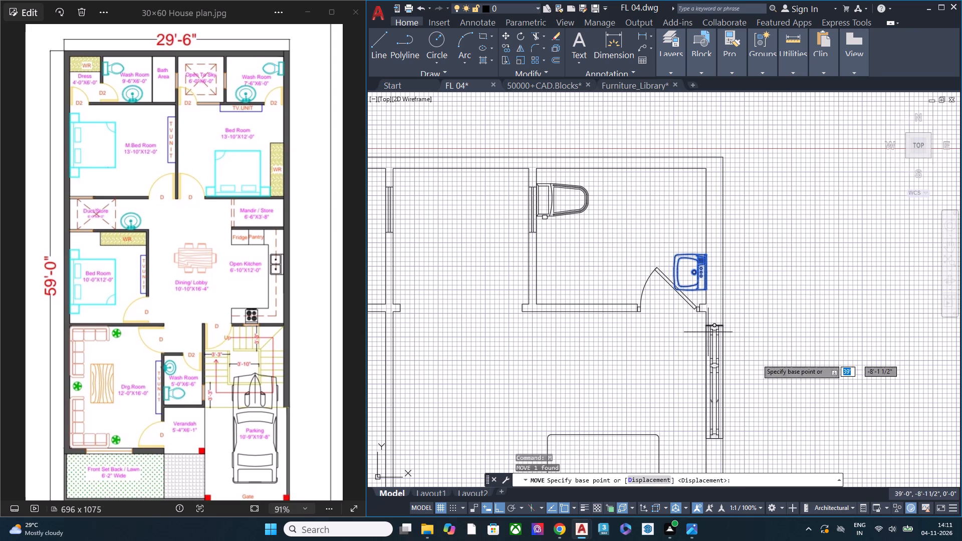
{"action": "left_click", "coordinate": [801, 349]}
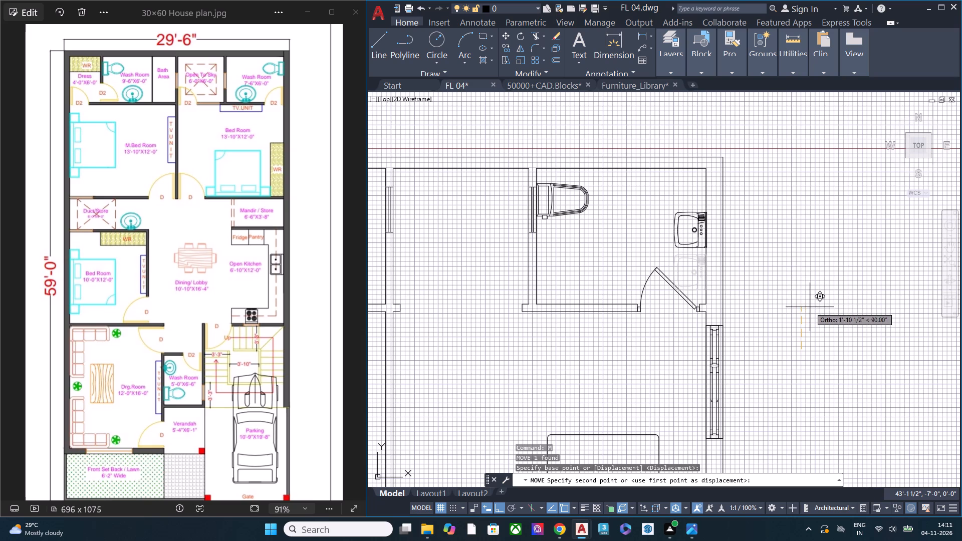
{"action": "left_click", "coordinate": [810, 303]}
{"action": "key", "text": "Escape"}
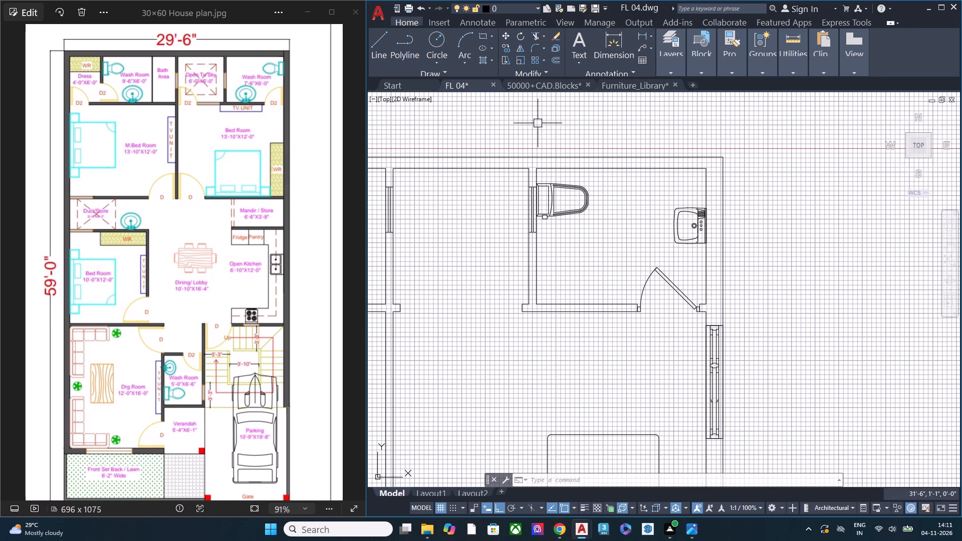
Look through the sanitary fixture blocks in the 50000+CAD.Blocks drawing, including the bathtub, toilet and urinal sheets.
{"action": "left_click", "coordinate": [550, 87]}
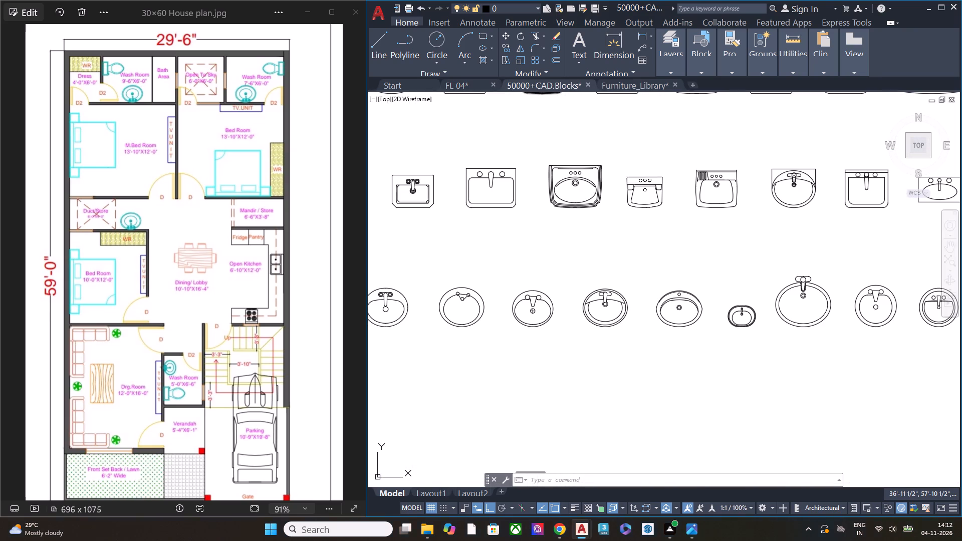
{"action": "scroll", "coordinate": [730, 317], "scroll_direction": "down", "scroll_amount": 5}
{"action": "middle_click_drag", "start_coordinate": [736, 354], "coordinate": [630, 222]}
{"action": "scroll", "coordinate": [543, 249], "scroll_direction": "down", "scroll_amount": 1}
{"action": "scroll", "coordinate": [543, 249], "scroll_direction": "up", "scroll_amount": 2}
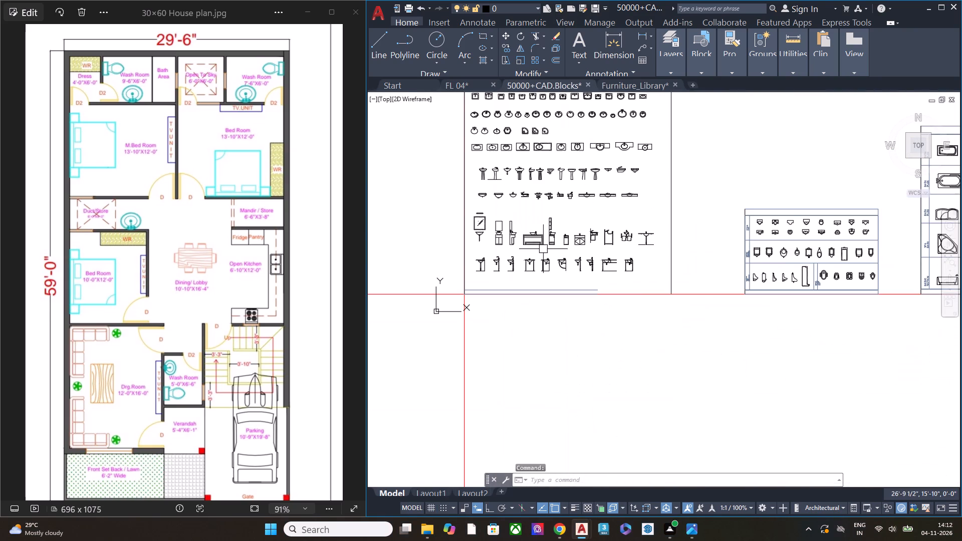
{"action": "middle_click_drag", "start_coordinate": [800, 304], "coordinate": [548, 346]}
{"action": "middle_click_drag", "start_coordinate": [840, 340], "coordinate": [578, 348]}
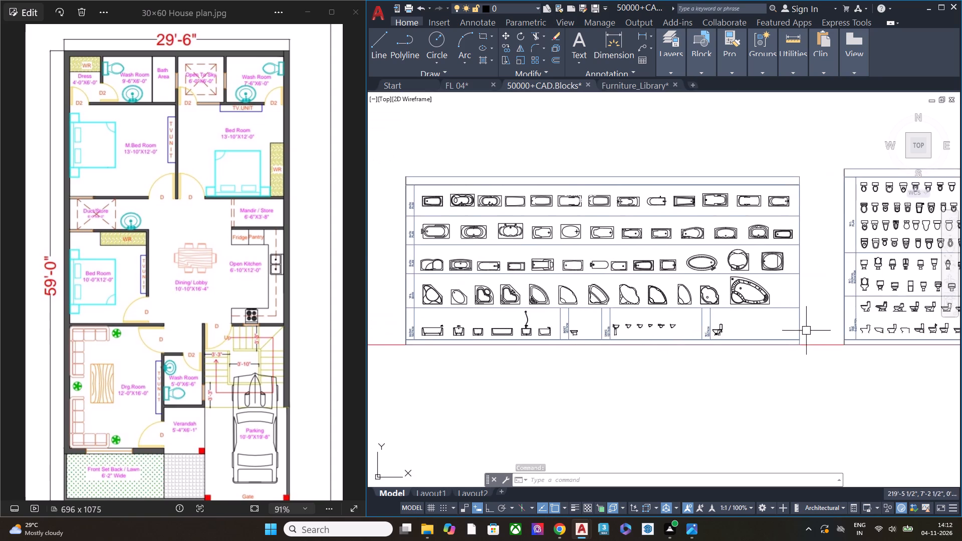
{"action": "middle_click_drag", "start_coordinate": [817, 328], "coordinate": [529, 338]}
{"action": "middle_click_drag", "start_coordinate": [837, 316], "coordinate": [602, 322]}
{"action": "scroll", "coordinate": [639, 319], "scroll_direction": "up", "scroll_amount": 1}
{"action": "scroll", "coordinate": [545, 352], "scroll_direction": "up", "scroll_amount": 2}
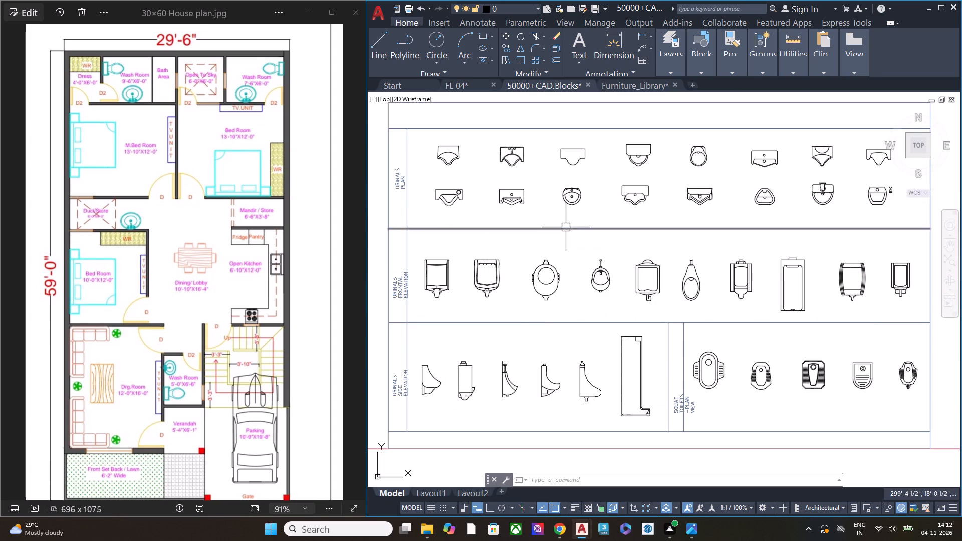
{"action": "scroll", "coordinate": [627, 257], "scroll_direction": "down", "scroll_amount": 2}
{"action": "middle_click_drag", "start_coordinate": [777, 343], "coordinate": [604, 358]}
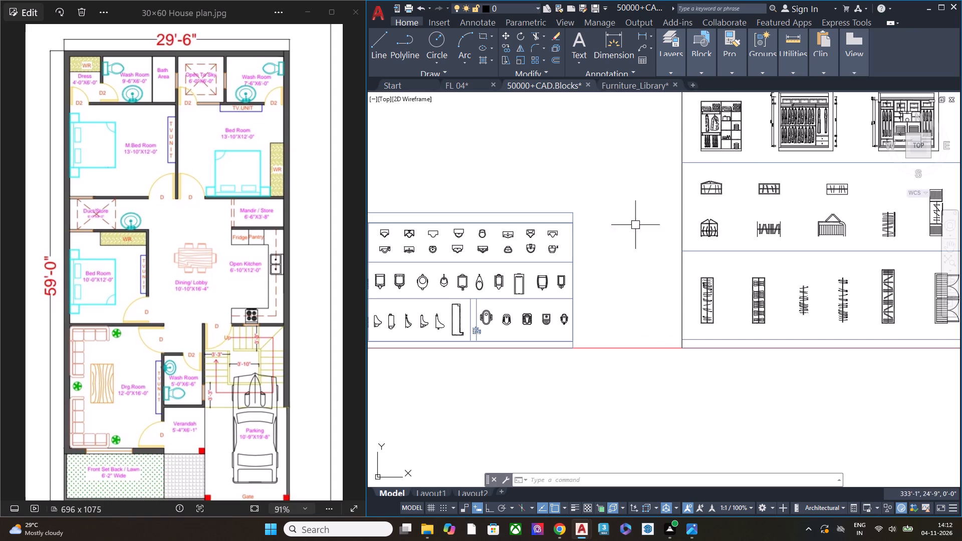
{"action": "scroll", "coordinate": [654, 253], "scroll_direction": "down", "scroll_amount": 6}
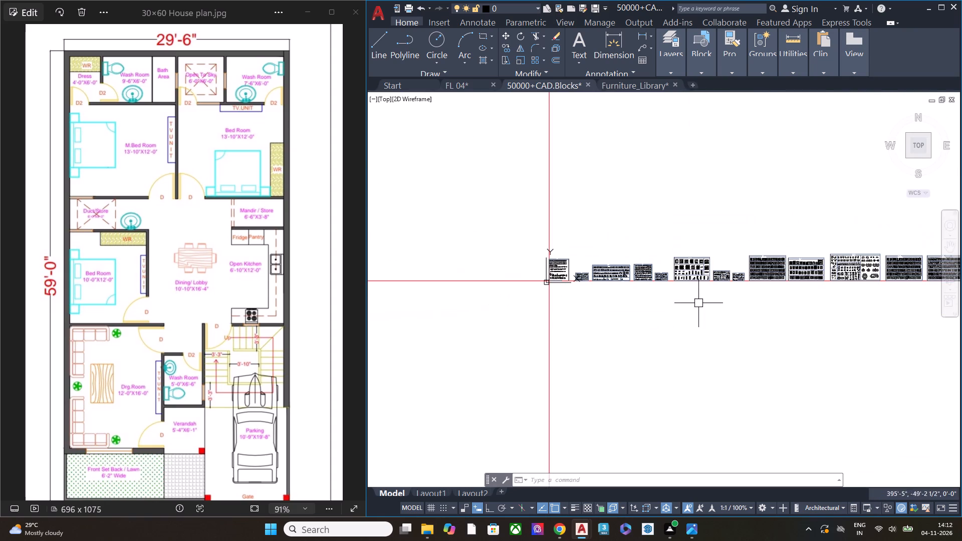
{"action": "middle_click_drag", "start_coordinate": [685, 304], "coordinate": [603, 231]}
Look through the misc and cots sections of the Furniture_Library drawing.
{"action": "left_click", "coordinate": [630, 83]}
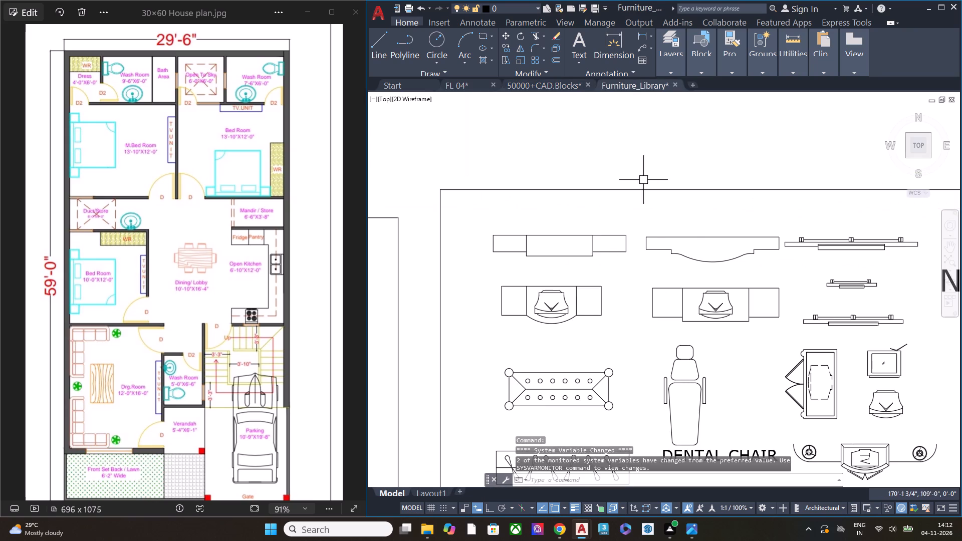
{"action": "scroll", "coordinate": [657, 245], "scroll_direction": "down", "scroll_amount": 2}
{"action": "middle_click_drag", "start_coordinate": [697, 356], "coordinate": [732, 250]}
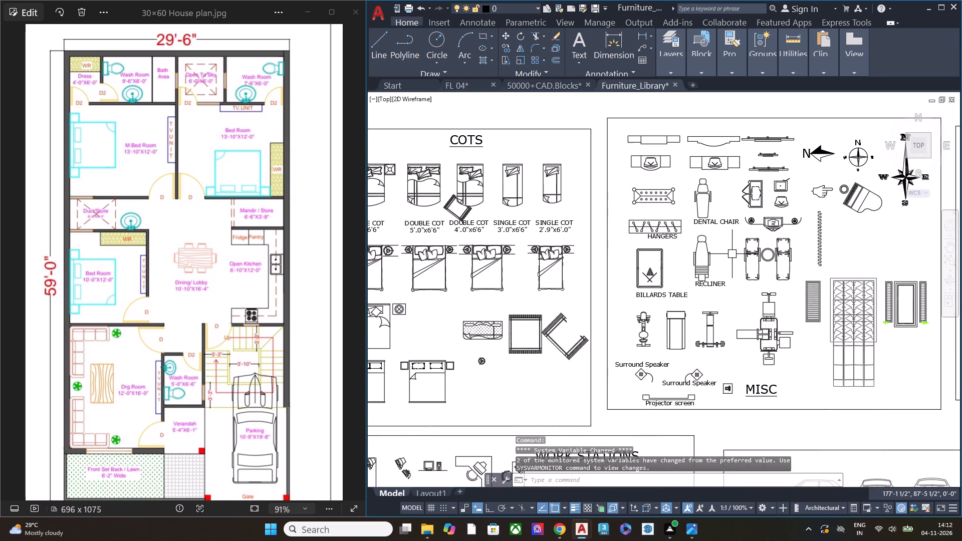
{"action": "middle_click_drag", "start_coordinate": [542, 312], "coordinate": [690, 280]}
{"action": "scroll", "coordinate": [642, 307], "scroll_direction": "up", "scroll_amount": 3}
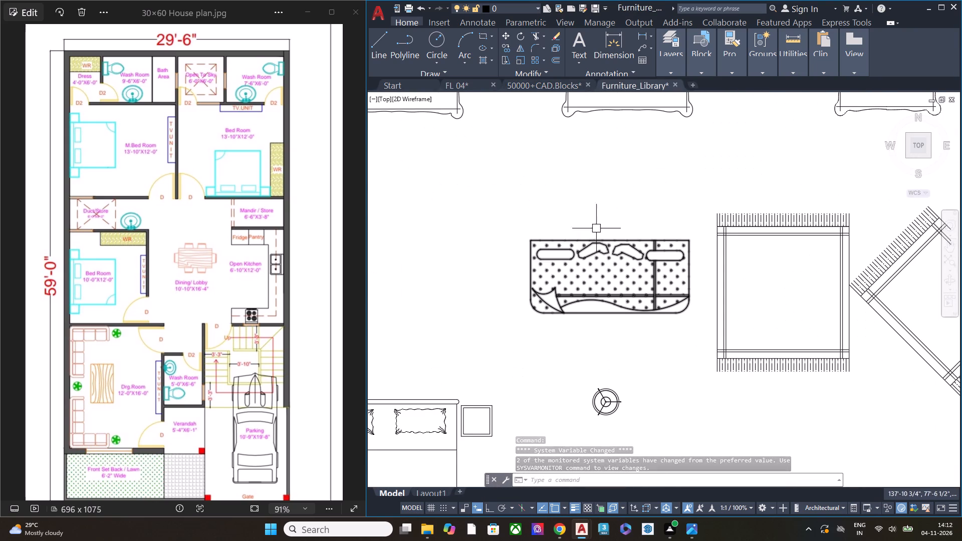
{"action": "scroll", "coordinate": [611, 232], "scroll_direction": "down", "scroll_amount": 1}
{"action": "scroll", "coordinate": [613, 234], "scroll_direction": "up", "scroll_amount": 1}
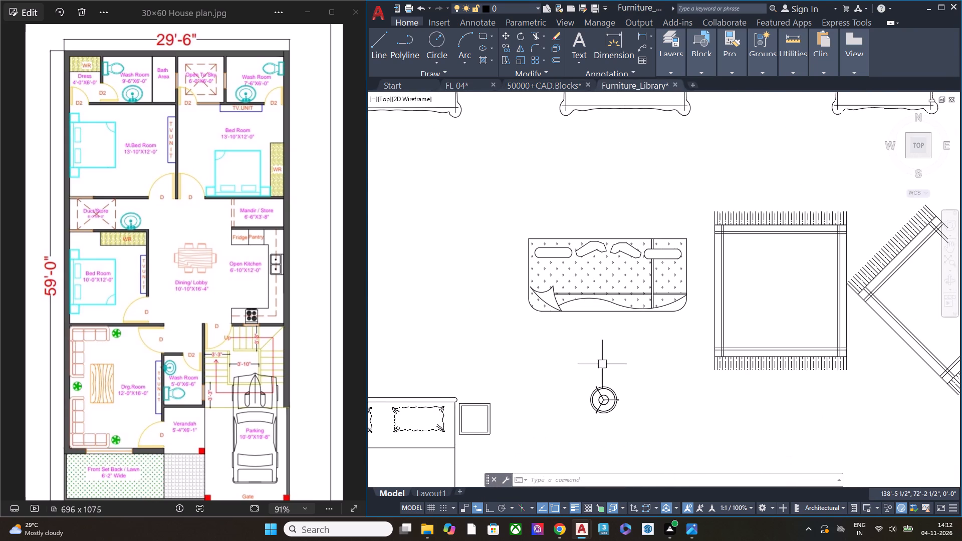
{"action": "scroll", "coordinate": [641, 302], "scroll_direction": "down", "scroll_amount": 2}
{"action": "middle_click_drag", "start_coordinate": [521, 296], "coordinate": [695, 289]}
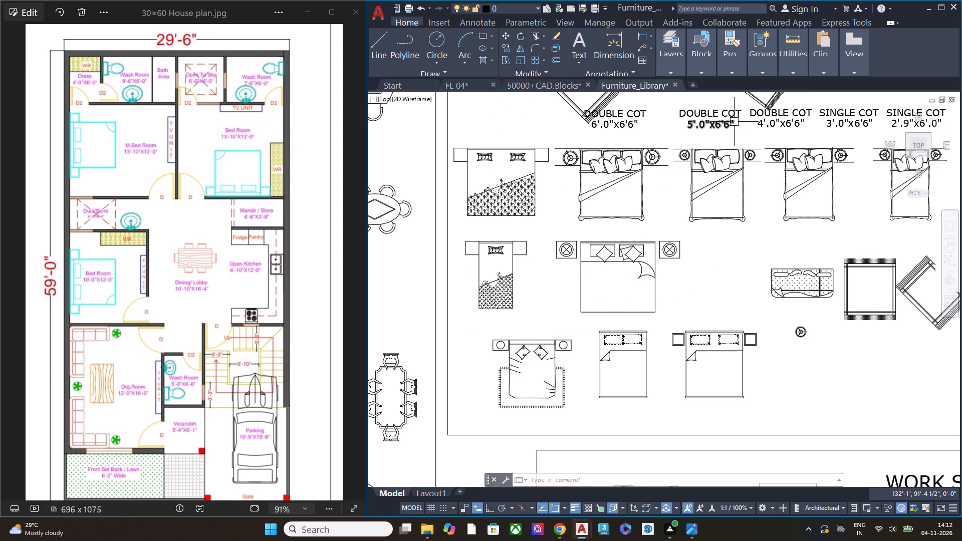
Return to the FL 04 drawing and review its rooms from the rear washrooms down to the drawing room and staircase.
{"action": "left_click", "coordinate": [468, 90]}
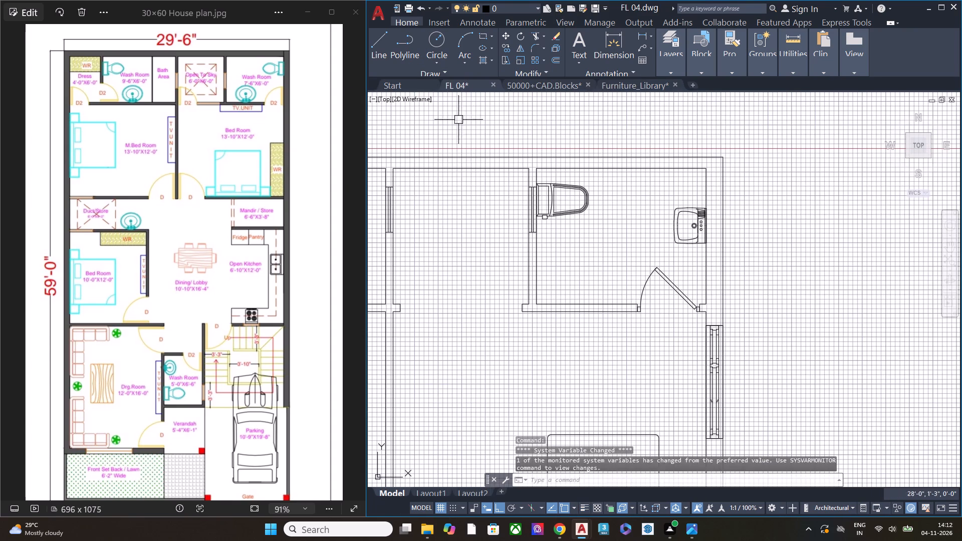
{"action": "scroll", "coordinate": [589, 232], "scroll_direction": "down", "scroll_amount": 2}
{"action": "middle_click_drag", "start_coordinate": [580, 318], "coordinate": [624, 193]}
{"action": "middle_click_drag", "start_coordinate": [631, 357], "coordinate": [601, 245]}
{"action": "middle_click_drag", "start_coordinate": [602, 315], "coordinate": [657, 297]}
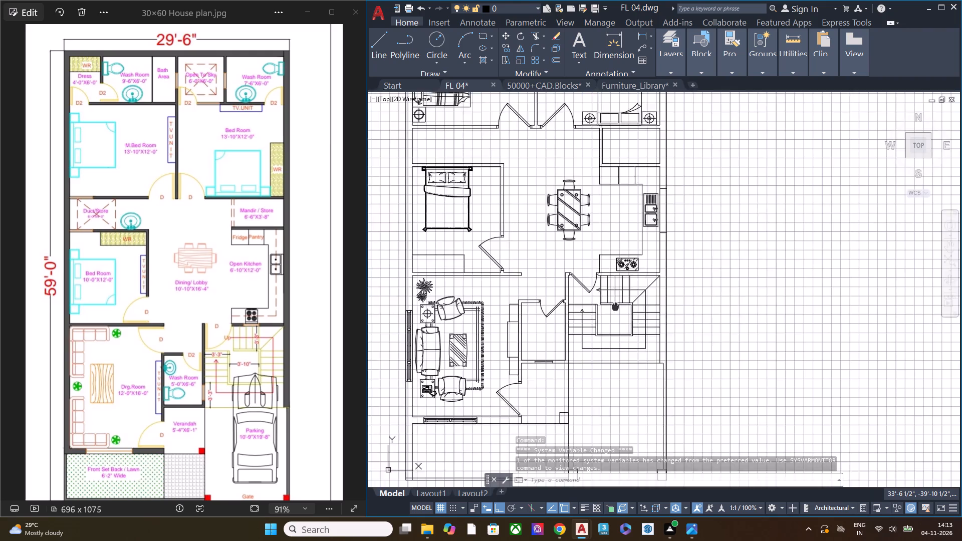
{"action": "middle_click_drag", "start_coordinate": [657, 297], "coordinate": [729, 300]}
{"action": "middle_click_drag", "start_coordinate": [674, 384], "coordinate": [646, 287]}
{"action": "scroll", "coordinate": [645, 219], "scroll_direction": "up", "scroll_amount": 1}
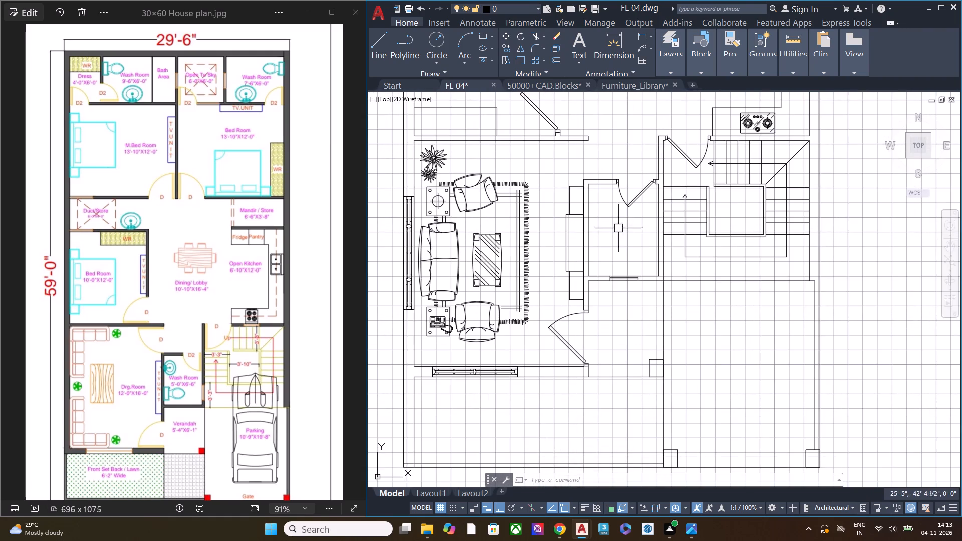
{"action": "middle_click_drag", "start_coordinate": [613, 245], "coordinate": [591, 440]}
{"action": "middle_click_drag", "start_coordinate": [600, 343], "coordinate": [601, 400]}
{"action": "scroll", "coordinate": [601, 392], "scroll_direction": "down", "scroll_amount": 1}
{"action": "middle_click_drag", "start_coordinate": [661, 222], "coordinate": [636, 299]}
{"action": "middle_click_drag", "start_coordinate": [669, 186], "coordinate": [608, 287]}
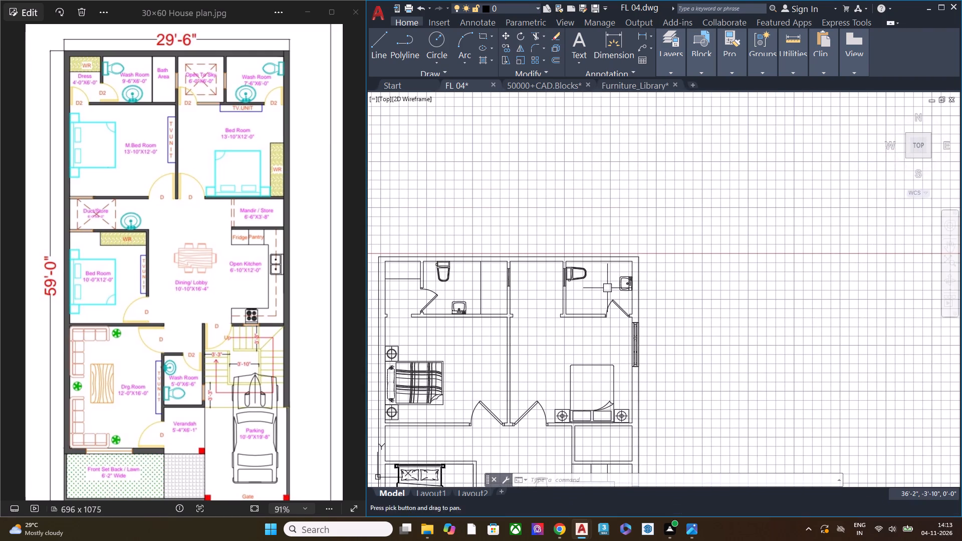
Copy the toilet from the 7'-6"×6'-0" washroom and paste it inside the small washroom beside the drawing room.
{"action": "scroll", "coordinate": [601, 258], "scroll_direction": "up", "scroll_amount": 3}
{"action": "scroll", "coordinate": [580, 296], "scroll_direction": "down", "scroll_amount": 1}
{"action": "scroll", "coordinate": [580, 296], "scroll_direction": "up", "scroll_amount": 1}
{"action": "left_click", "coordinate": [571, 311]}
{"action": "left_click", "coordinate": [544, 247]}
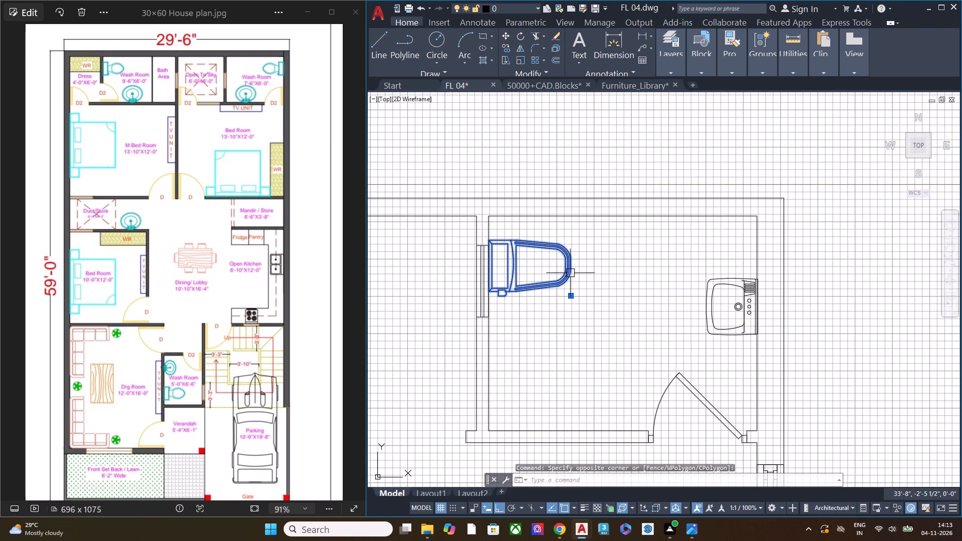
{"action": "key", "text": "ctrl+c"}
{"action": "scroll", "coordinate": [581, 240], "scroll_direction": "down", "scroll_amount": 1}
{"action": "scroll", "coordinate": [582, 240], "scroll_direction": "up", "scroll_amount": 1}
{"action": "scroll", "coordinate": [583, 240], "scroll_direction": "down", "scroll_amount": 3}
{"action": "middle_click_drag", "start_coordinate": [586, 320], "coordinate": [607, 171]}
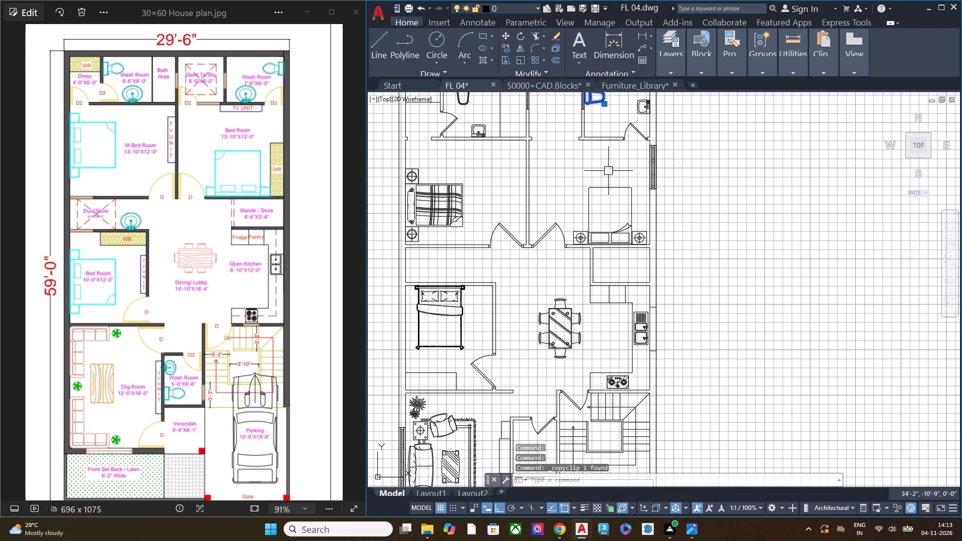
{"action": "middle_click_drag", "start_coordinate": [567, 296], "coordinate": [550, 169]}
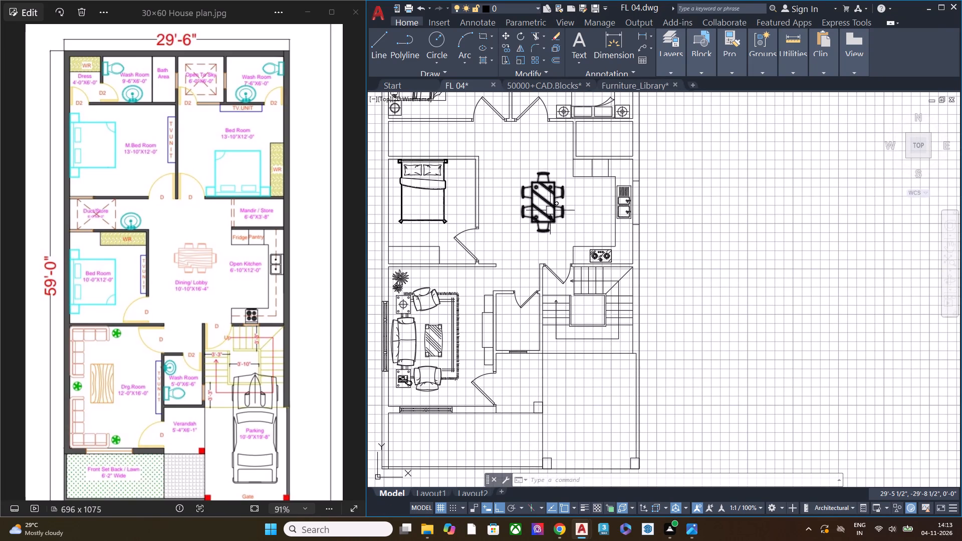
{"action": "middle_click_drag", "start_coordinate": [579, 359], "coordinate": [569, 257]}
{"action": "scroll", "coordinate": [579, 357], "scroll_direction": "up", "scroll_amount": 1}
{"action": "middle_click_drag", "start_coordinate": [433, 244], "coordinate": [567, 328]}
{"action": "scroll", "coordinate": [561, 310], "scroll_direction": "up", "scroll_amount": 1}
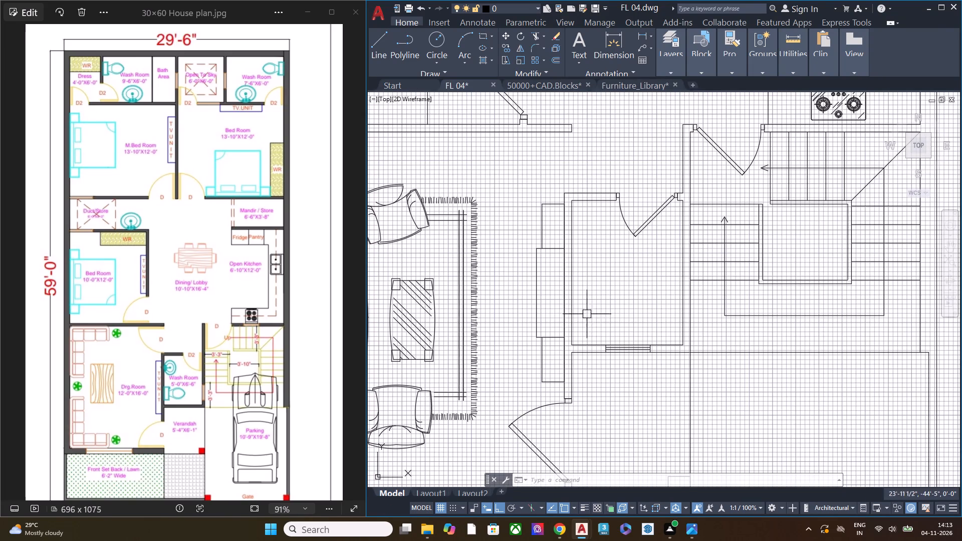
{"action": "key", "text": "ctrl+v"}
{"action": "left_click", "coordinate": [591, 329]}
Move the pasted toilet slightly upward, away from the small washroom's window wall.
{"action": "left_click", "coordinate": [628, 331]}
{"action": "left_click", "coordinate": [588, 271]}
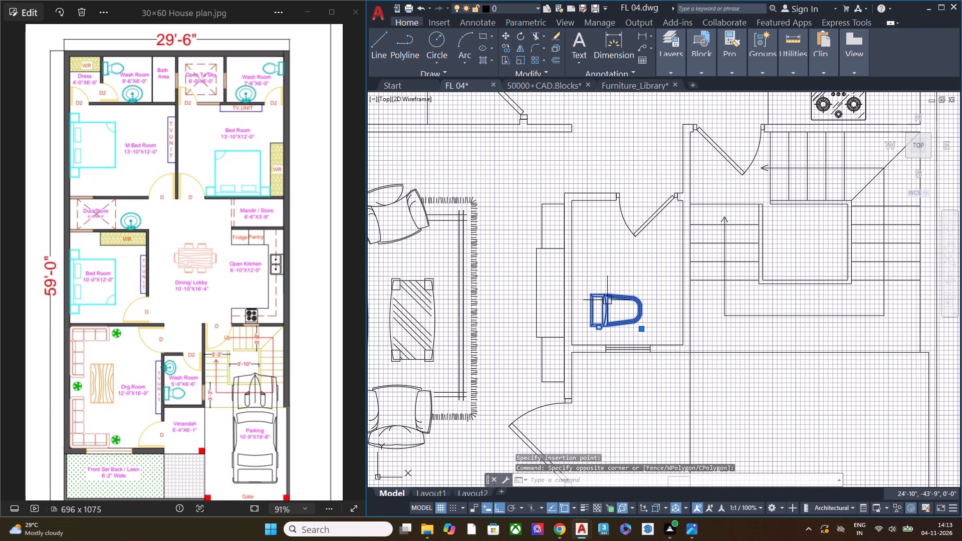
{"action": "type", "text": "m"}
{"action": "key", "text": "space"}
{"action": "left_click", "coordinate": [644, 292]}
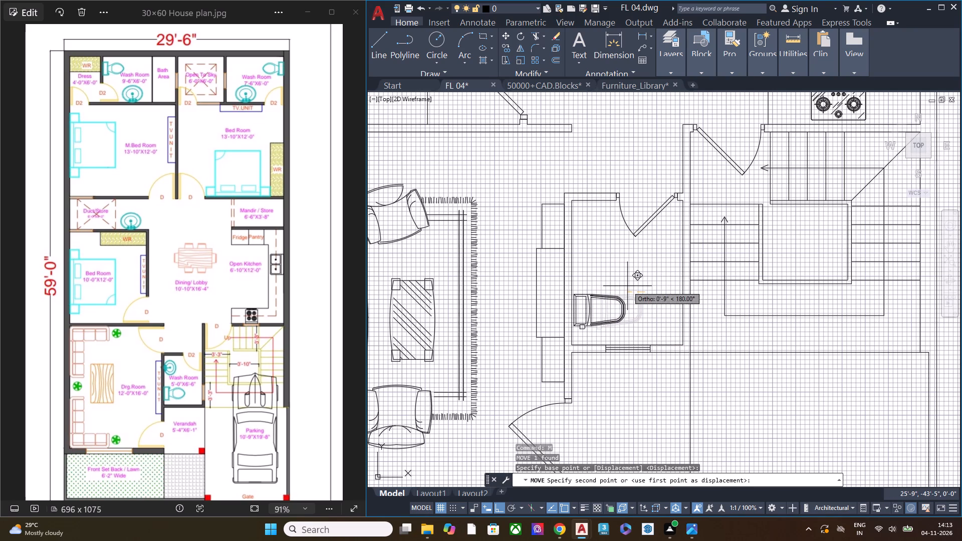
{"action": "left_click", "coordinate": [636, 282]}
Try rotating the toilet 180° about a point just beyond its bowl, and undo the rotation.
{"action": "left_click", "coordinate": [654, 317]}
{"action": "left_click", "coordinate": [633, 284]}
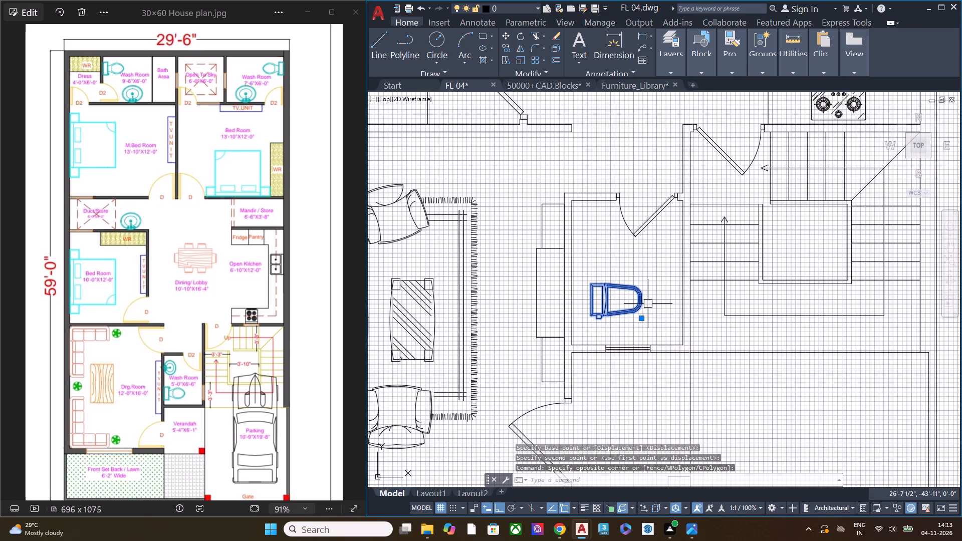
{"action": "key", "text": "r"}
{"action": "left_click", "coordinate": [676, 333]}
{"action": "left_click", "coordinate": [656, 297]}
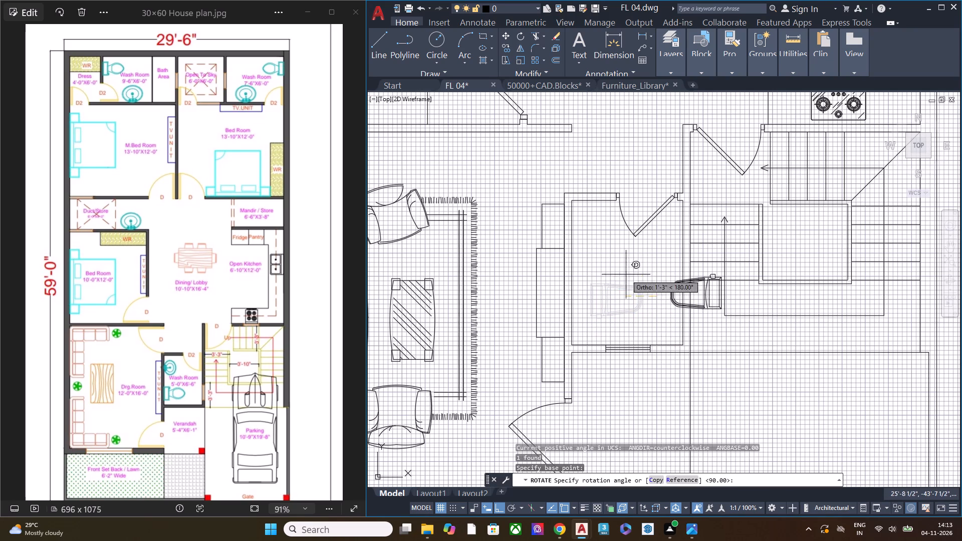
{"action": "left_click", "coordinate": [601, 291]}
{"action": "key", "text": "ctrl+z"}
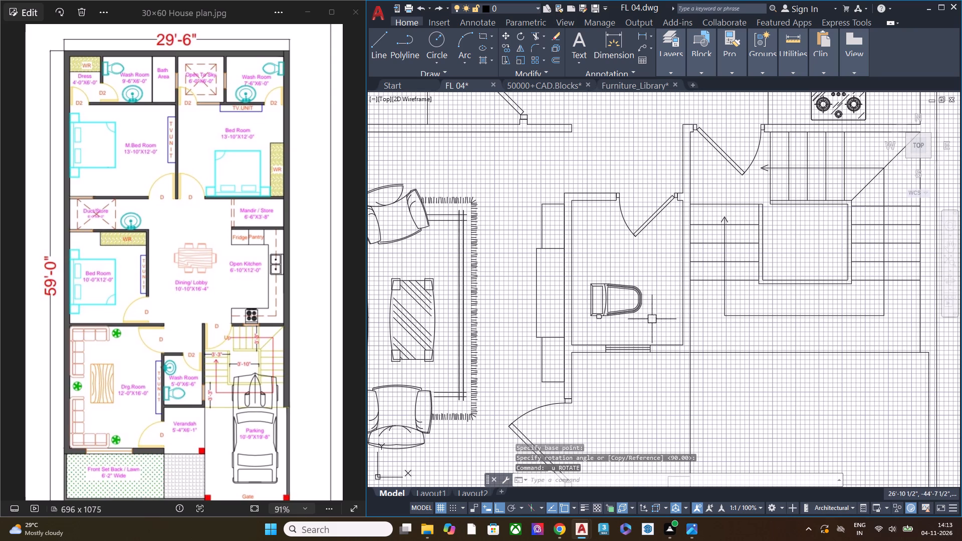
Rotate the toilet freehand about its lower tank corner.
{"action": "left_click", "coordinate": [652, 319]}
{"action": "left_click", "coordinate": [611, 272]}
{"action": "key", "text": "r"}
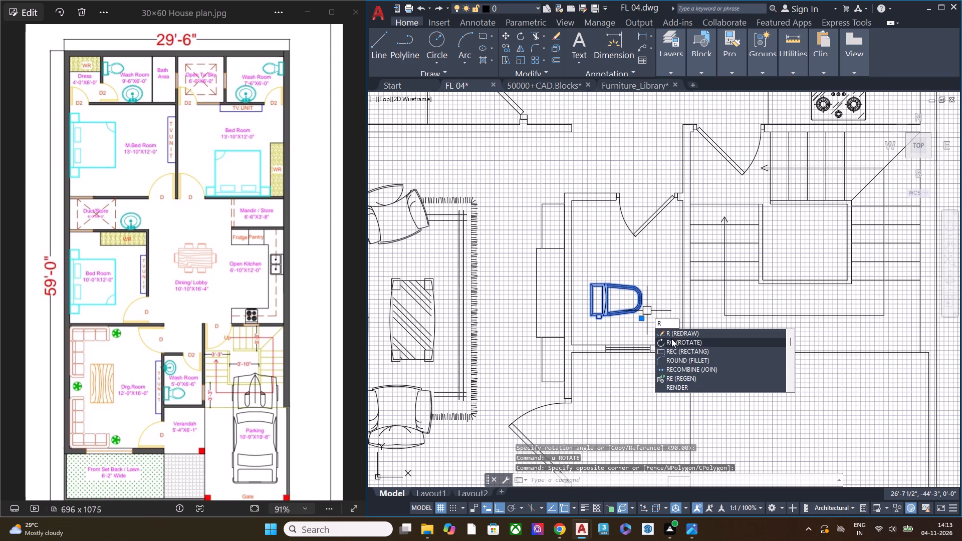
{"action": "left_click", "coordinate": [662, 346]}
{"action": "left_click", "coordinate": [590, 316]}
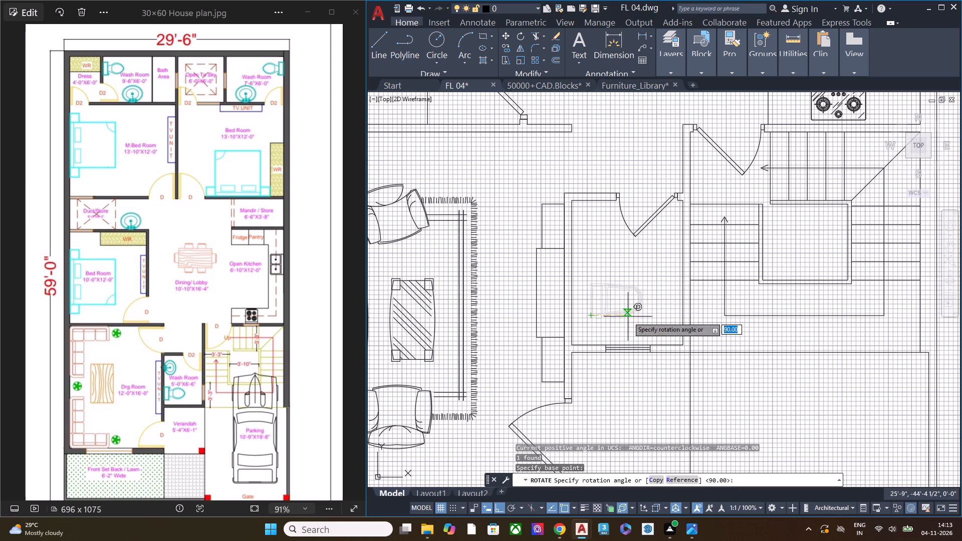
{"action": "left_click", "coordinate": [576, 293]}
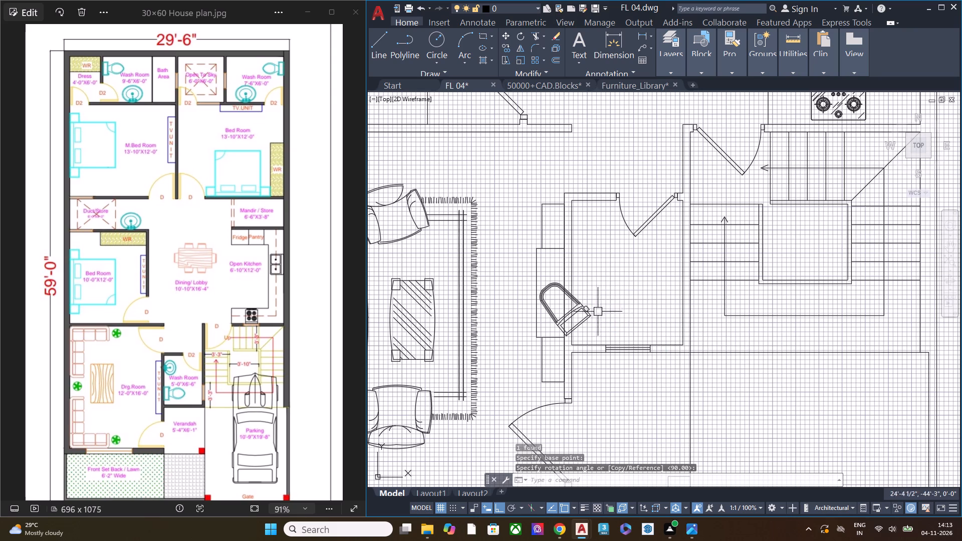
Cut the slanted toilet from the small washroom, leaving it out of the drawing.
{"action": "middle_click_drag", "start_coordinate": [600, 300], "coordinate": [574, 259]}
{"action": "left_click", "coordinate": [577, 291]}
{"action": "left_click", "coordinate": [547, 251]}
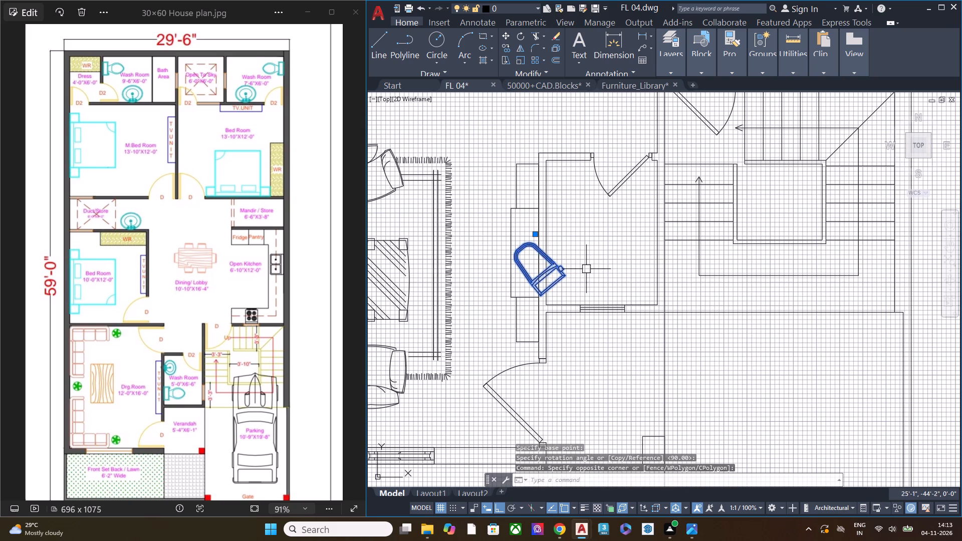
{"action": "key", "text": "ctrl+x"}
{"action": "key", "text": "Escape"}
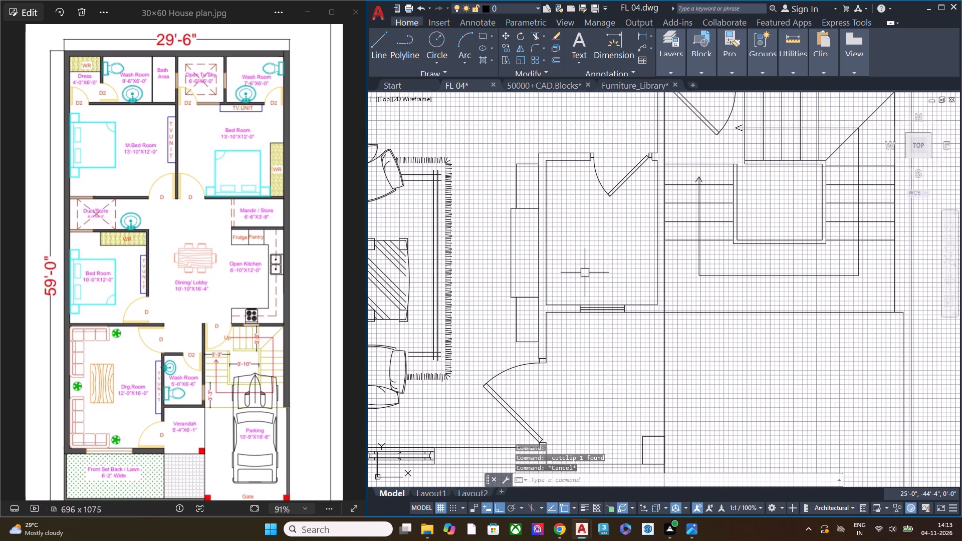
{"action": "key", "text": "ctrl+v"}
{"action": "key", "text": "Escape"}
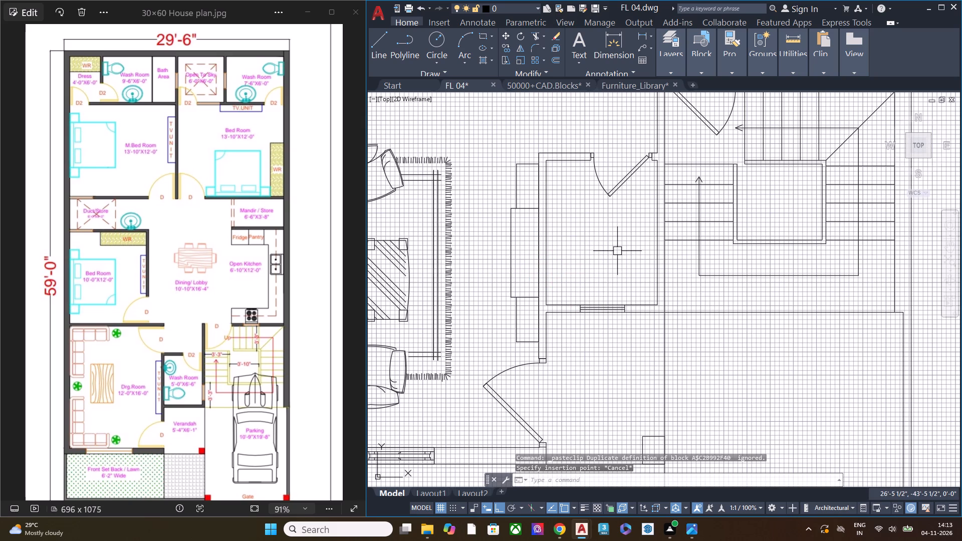
Copy the toilet from the washroom attached to the bedroom beside the Open To Sky area.
{"action": "scroll", "coordinate": [607, 212], "scroll_direction": "down", "scroll_amount": 3}
{"action": "scroll", "coordinate": [607, 248], "scroll_direction": "up", "scroll_amount": 1}
{"action": "scroll", "coordinate": [607, 248], "scroll_direction": "down", "scroll_amount": 3}
{"action": "middle_click_drag", "start_coordinate": [620, 207], "coordinate": [628, 262]}
{"action": "scroll", "coordinate": [627, 255], "scroll_direction": "up", "scroll_amount": 4}
{"action": "scroll", "coordinate": [627, 248], "scroll_direction": "down", "scroll_amount": 1}
{"action": "scroll", "coordinate": [627, 248], "scroll_direction": "up", "scroll_amount": 2}
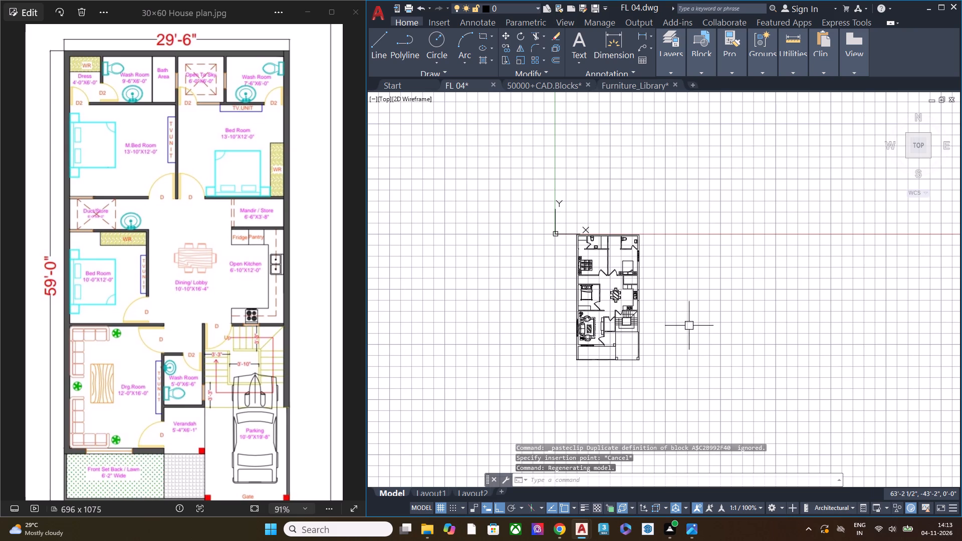
{"action": "scroll", "coordinate": [678, 290], "scroll_direction": "up", "scroll_amount": 1}
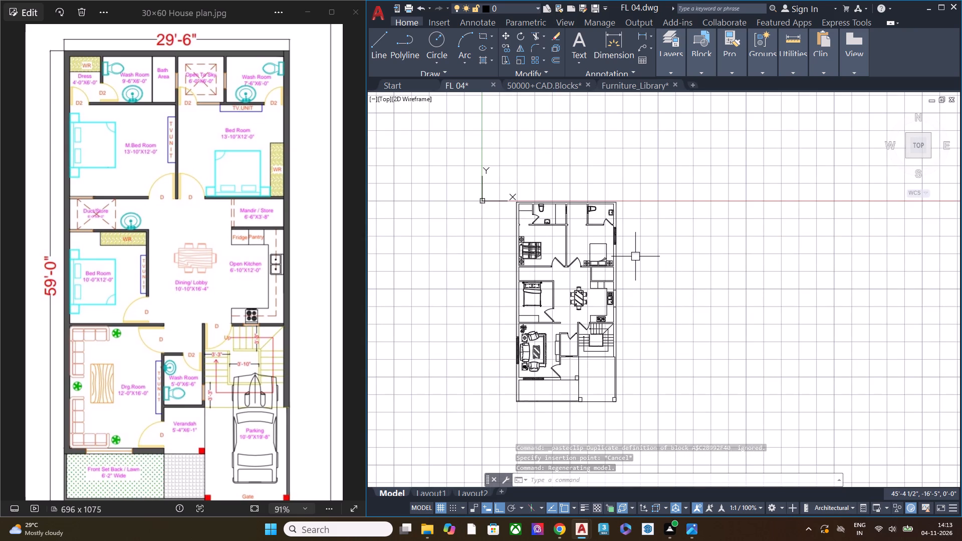
{"action": "scroll", "coordinate": [604, 198], "scroll_direction": "up", "scroll_amount": 5}
{"action": "left_click", "coordinate": [537, 330]}
{"action": "left_click", "coordinate": [478, 267]}
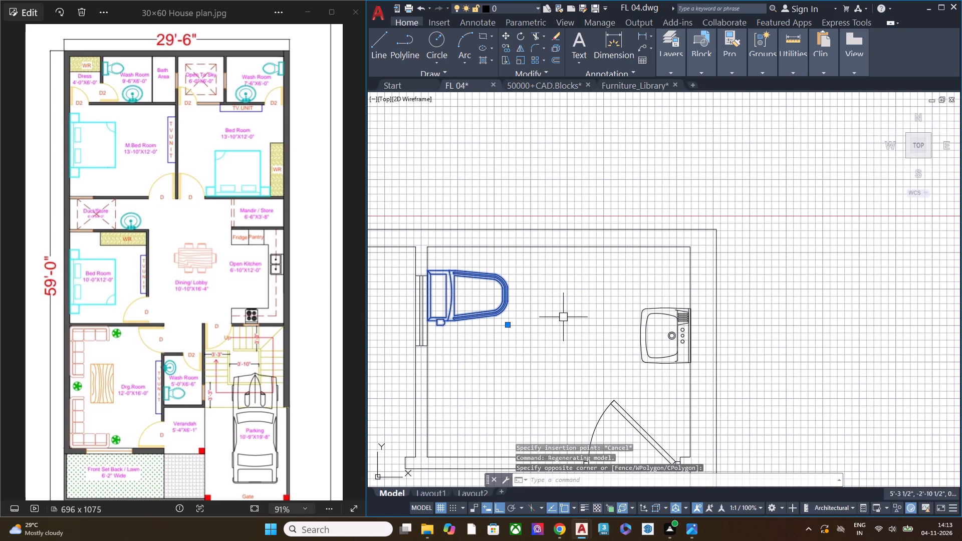
{"action": "key", "text": "ctrl+c"}
Paste the copied toilet inside the small washroom beside the staircase, near its window wall.
{"action": "scroll", "coordinate": [575, 253], "scroll_direction": "down", "scroll_amount": 3}
{"action": "scroll", "coordinate": [598, 269], "scroll_direction": "up", "scroll_amount": 1}
{"action": "middle_click_drag", "start_coordinate": [587, 309], "coordinate": [590, 173]}
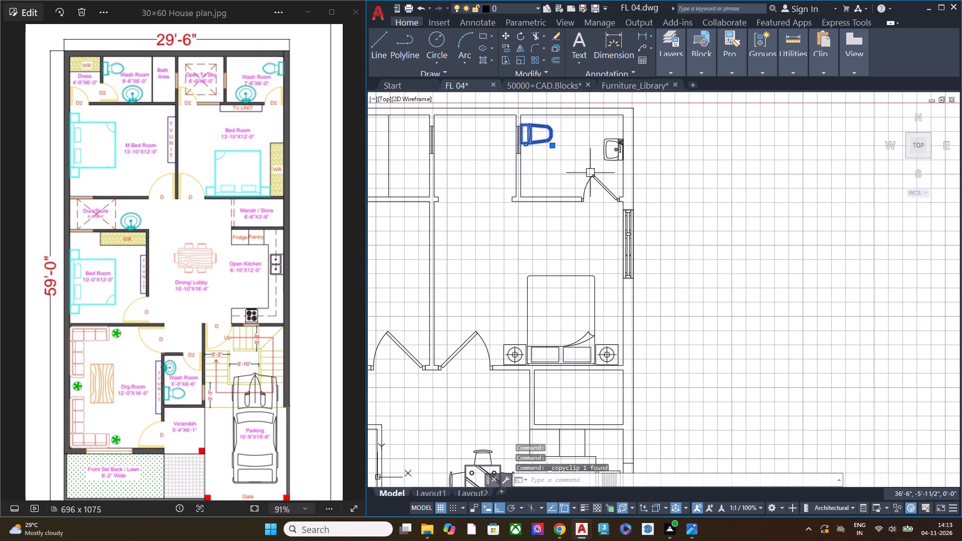
{"action": "scroll", "coordinate": [621, 233], "scroll_direction": "down", "scroll_amount": 2}
{"action": "middle_click_drag", "start_coordinate": [572, 347], "coordinate": [572, 205]}
{"action": "scroll", "coordinate": [574, 294], "scroll_direction": "up", "scroll_amount": 3}
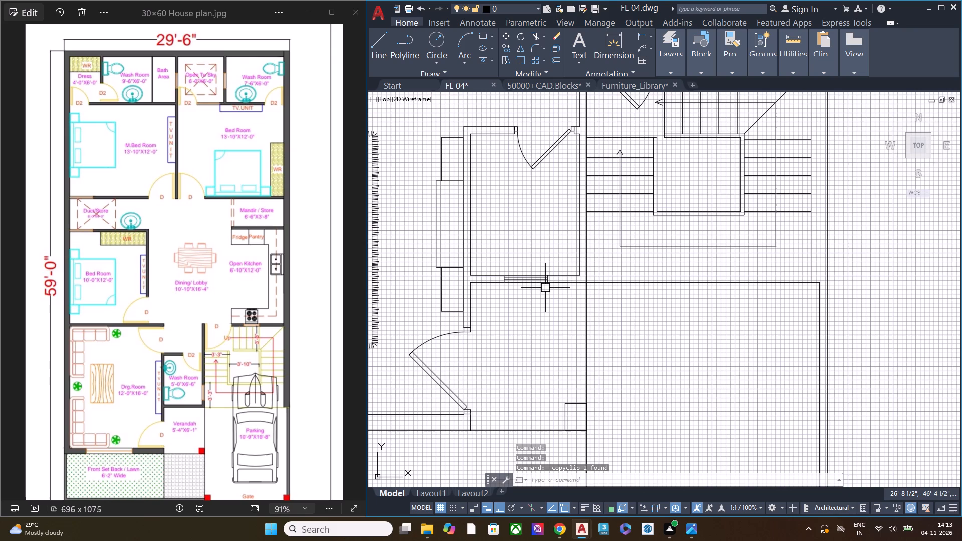
{"action": "key", "text": "ctrl+v"}
{"action": "left_click", "coordinate": [509, 266]}
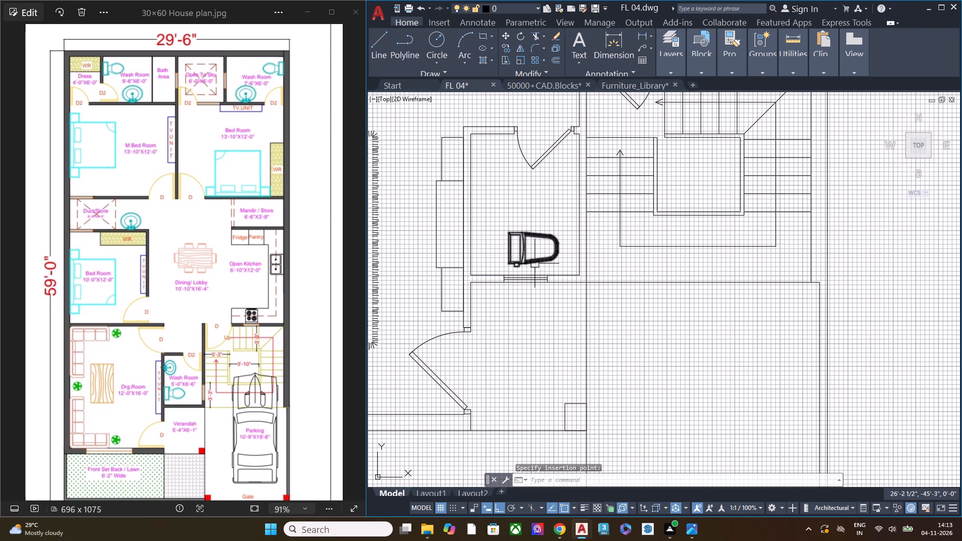
Rotate the pasted toilet 90° counterclockwise about its upper tank corner, with the bowl pointing towards the washroom door.
{"action": "left_click", "coordinate": [538, 264]}
{"action": "key", "text": "r"}
{"action": "left_click", "coordinate": [561, 274]}
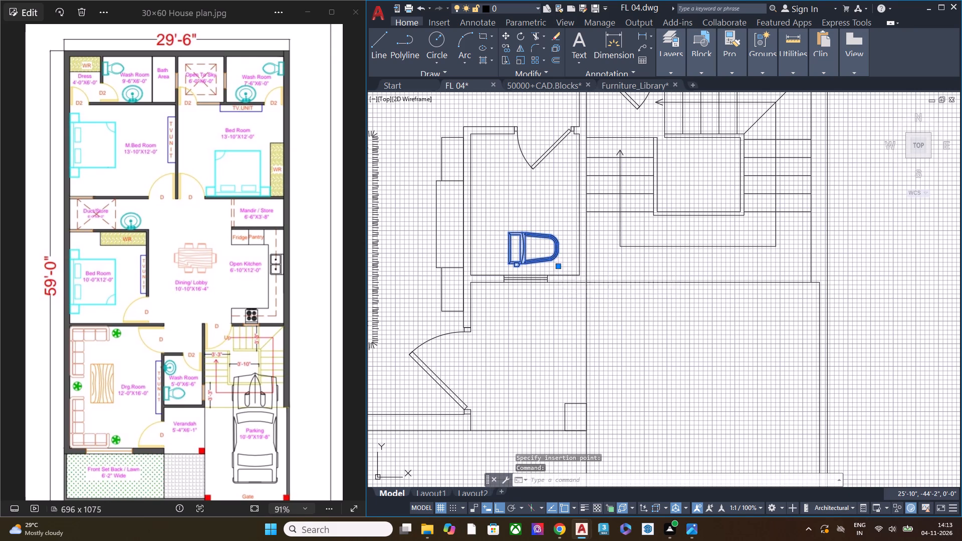
{"action": "left_click", "coordinate": [506, 231]}
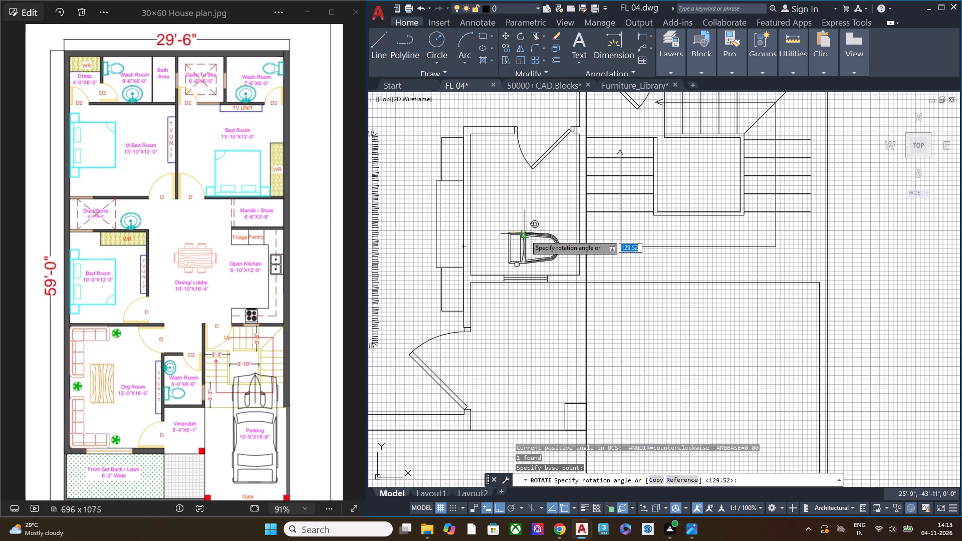
{"action": "left_click", "coordinate": [518, 205]}
Move the toilet down so its tank sits against the small washroom's window wall.
{"action": "left_click_drag", "start_coordinate": [544, 252], "coordinate": [543, 245]}
{"action": "left_click", "coordinate": [495, 203]}
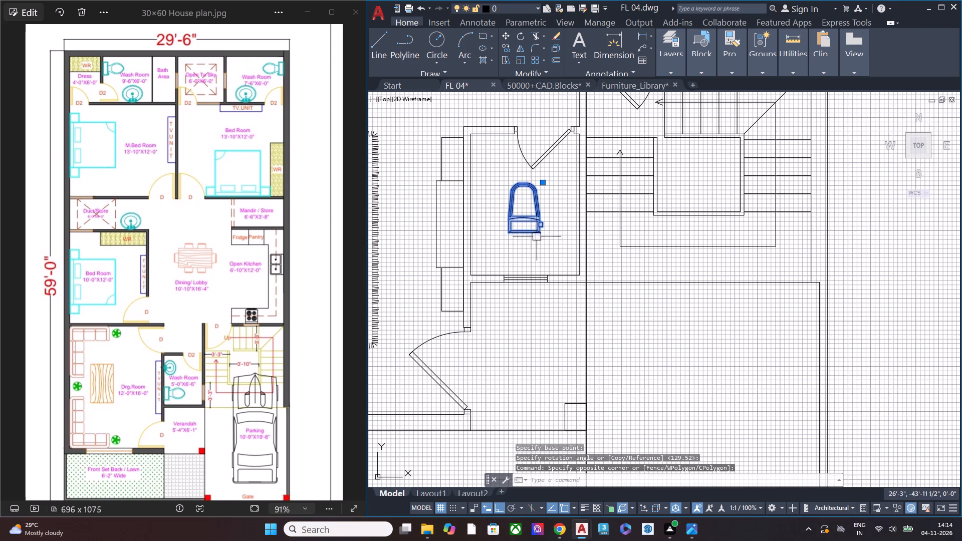
{"action": "type", "text": "m"}
{"action": "key", "text": "space"}
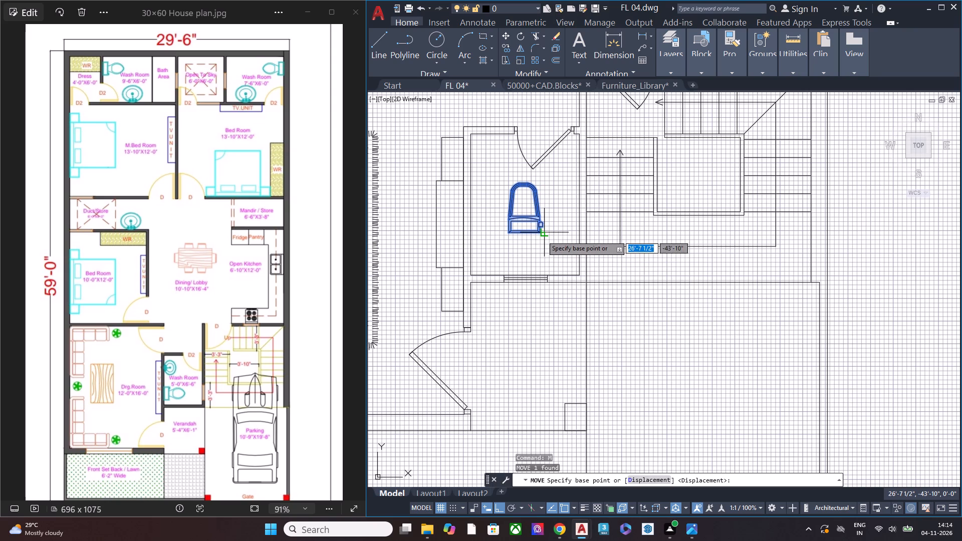
{"action": "left_click", "coordinate": [538, 235]}
{"action": "left_click", "coordinate": [545, 271]}
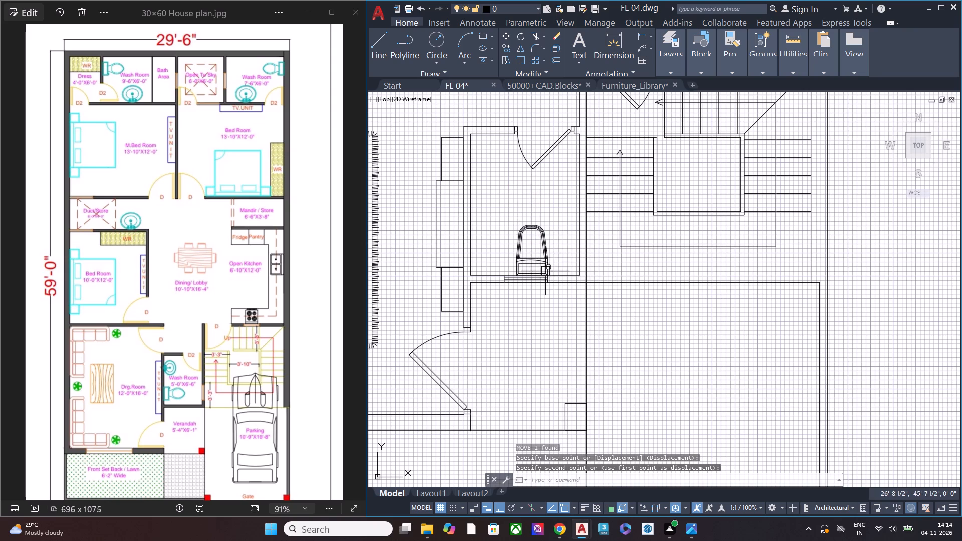
Rotate the toilet another 90° counterclockwise about its lower tank corner beside the window wall.
{"action": "left_click", "coordinate": [557, 248]}
{"action": "left_click", "coordinate": [520, 219]}
{"action": "key", "text": "r"}
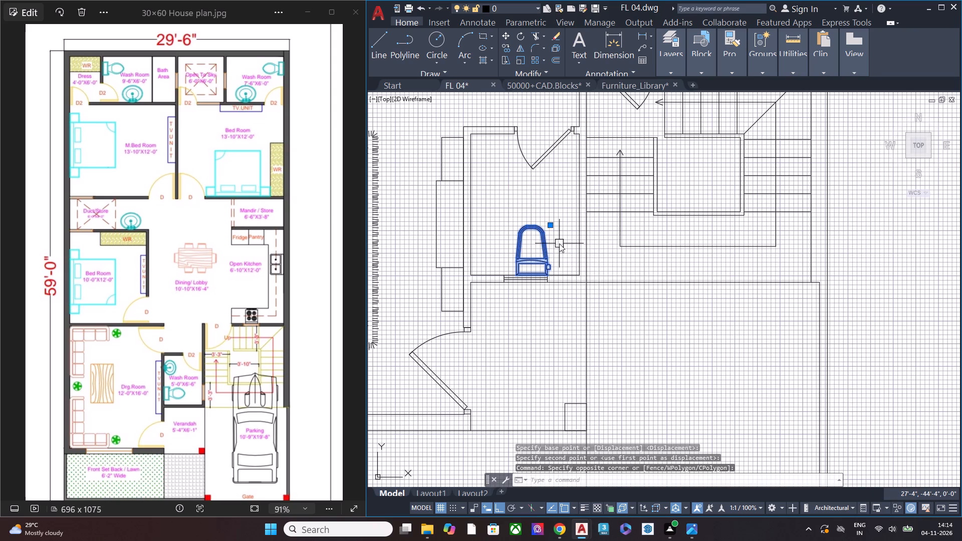
{"action": "left_click", "coordinate": [599, 275]}
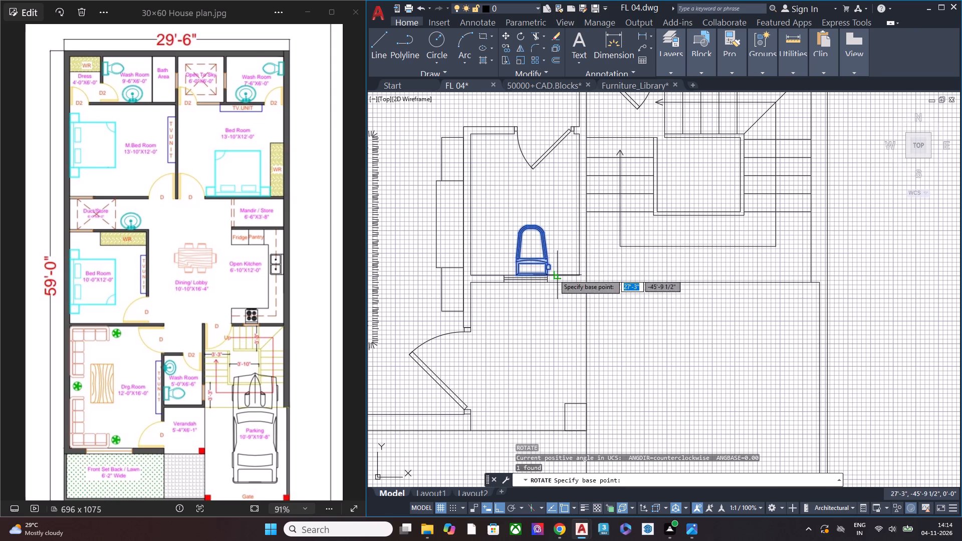
{"action": "scroll", "coordinate": [551, 276], "scroll_direction": "up", "scroll_amount": 5}
{"action": "left_click", "coordinate": [497, 263]}
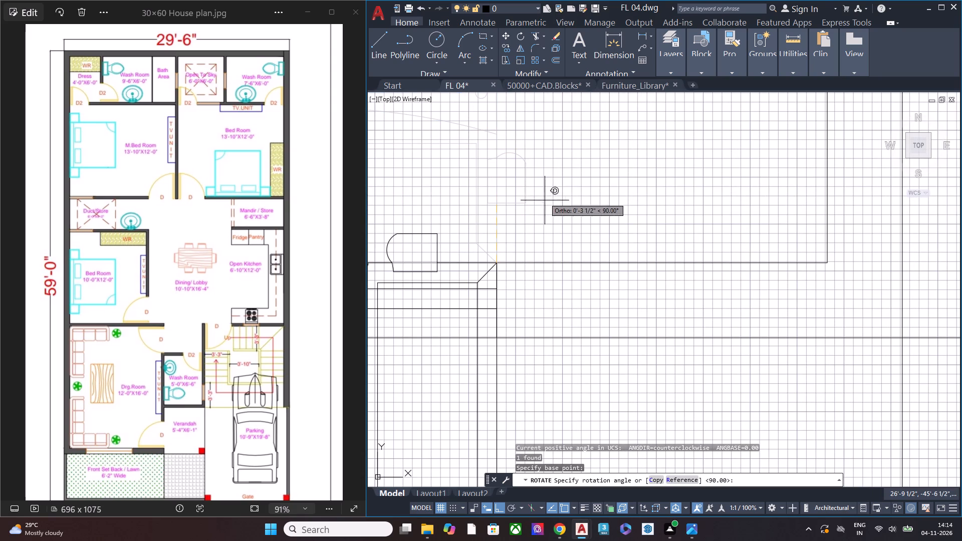
{"action": "left_click", "coordinate": [541, 192]}
Move the toilet by its lower tank corner into the small washroom's corner between the window wall and the stair-side wall.
{"action": "scroll", "coordinate": [541, 192], "scroll_direction": "down", "scroll_amount": 5}
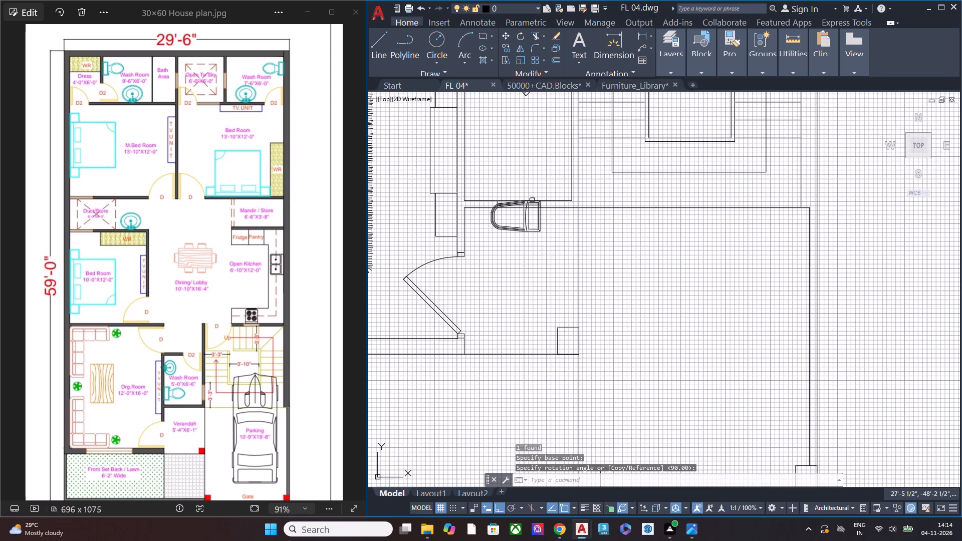
{"action": "left_click", "coordinate": [555, 252]}
{"action": "left_click", "coordinate": [526, 231]}
{"action": "key", "text": "m"}
{"action": "key", "text": "space"}
{"action": "scroll", "coordinate": [540, 231], "scroll_direction": "up", "scroll_amount": 4}
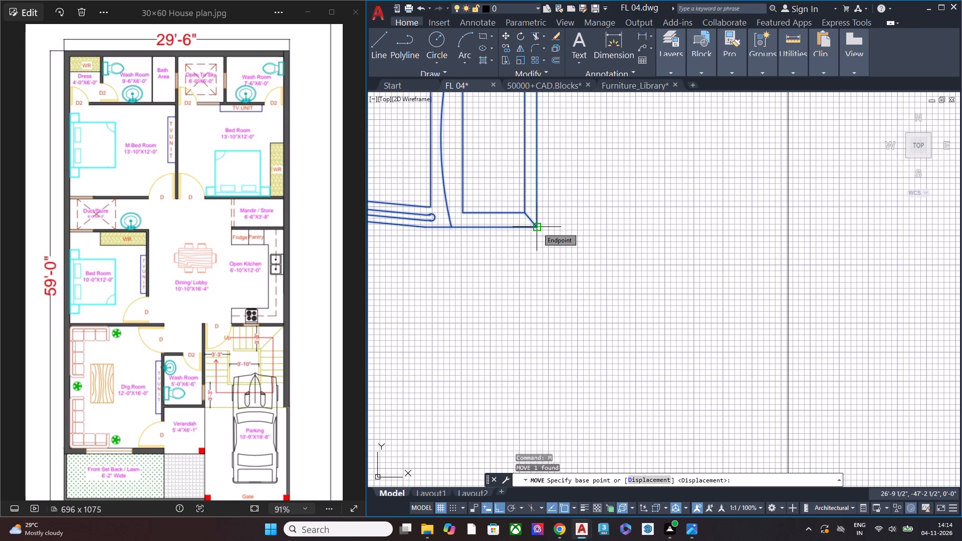
{"action": "left_click", "coordinate": [537, 227]}
{"action": "scroll", "coordinate": [552, 201], "scroll_direction": "down", "scroll_amount": 2}
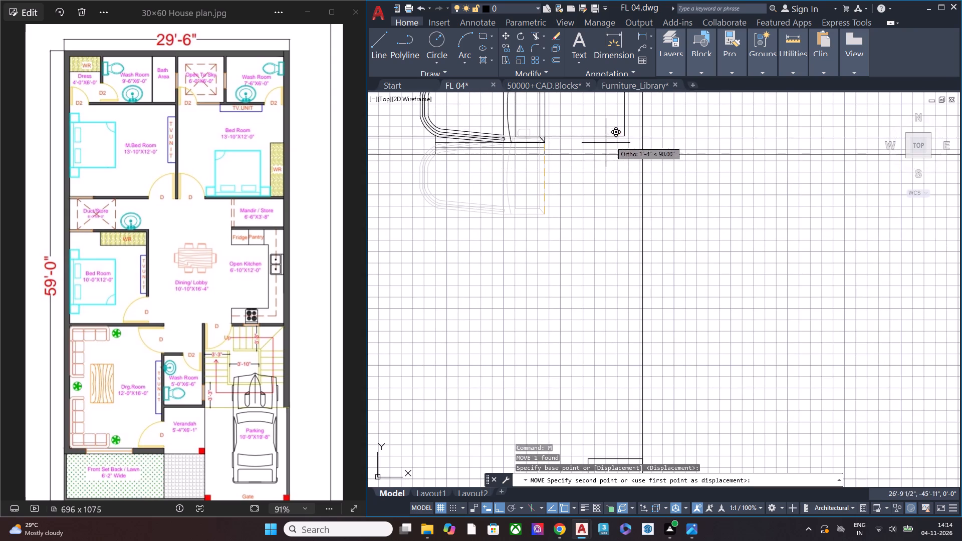
{"action": "left_click", "coordinate": [622, 135]}
{"action": "scroll", "coordinate": [588, 200], "scroll_direction": "down", "scroll_amount": 2}
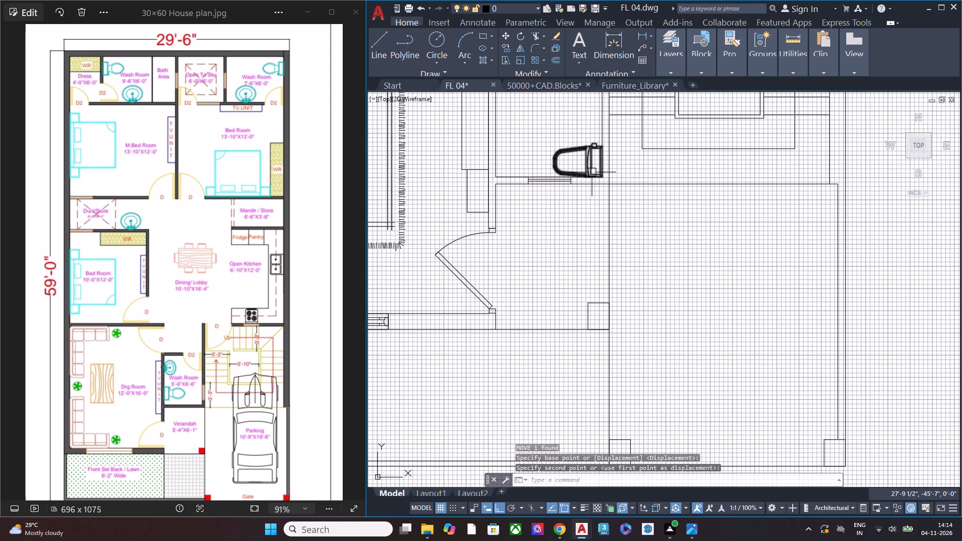
Move the toilet up along the stair-side wall, away from the small washroom's window wall.
{"action": "middle_click_drag", "start_coordinate": [592, 172], "coordinate": [601, 284]}
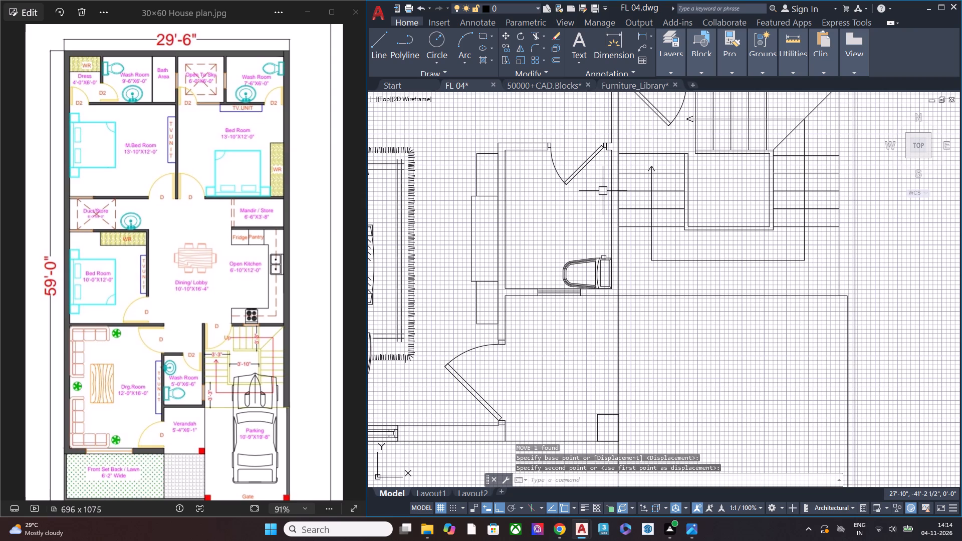
{"action": "scroll", "coordinate": [594, 279], "scroll_direction": "up", "scroll_amount": 1}
{"action": "left_click", "coordinate": [584, 269]}
{"action": "left_click", "coordinate": [602, 260]}
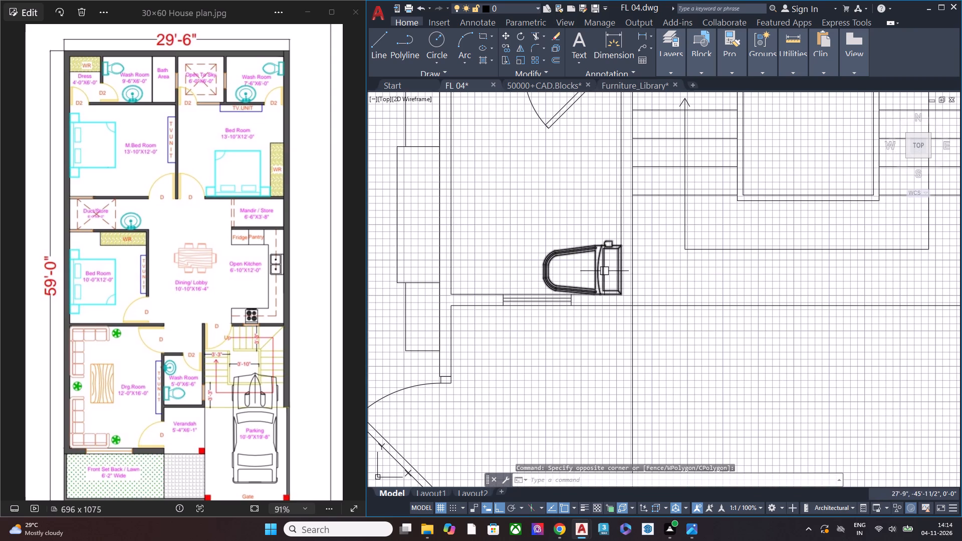
{"action": "left_click", "coordinate": [602, 271]}
{"action": "left_click", "coordinate": [562, 219]}
{"action": "key", "text": "m"}
{"action": "key", "text": "space"}
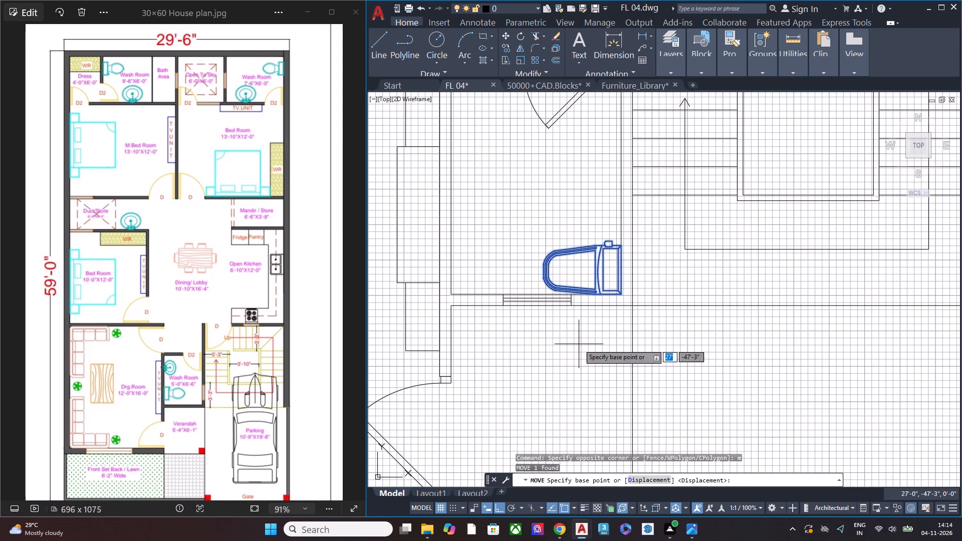
{"action": "left_click", "coordinate": [579, 345]}
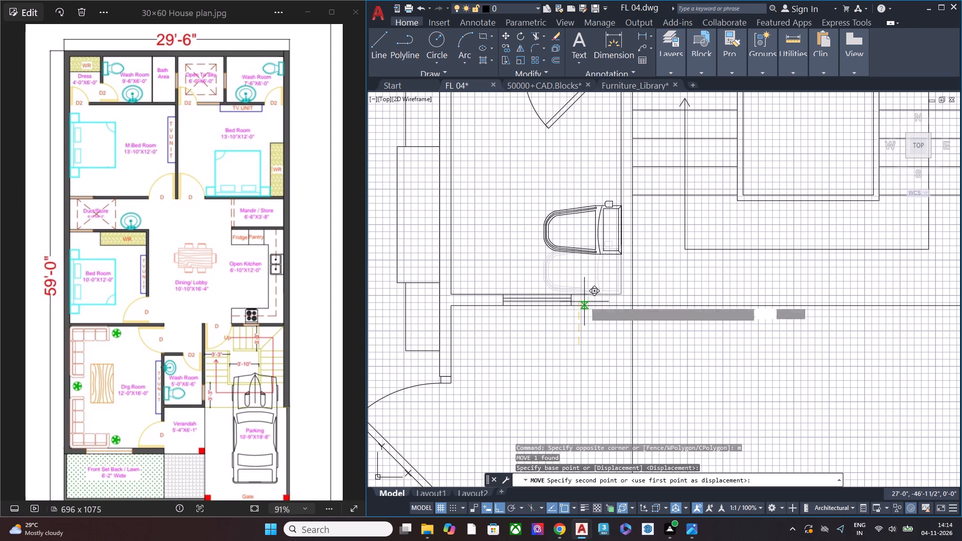
{"action": "left_click", "coordinate": [584, 293]}
{"action": "key", "text": "Escape"}
Move the toilet slightly back down towards the small washroom's window wall.
{"action": "scroll", "coordinate": [570, 194], "scroll_direction": "down", "scroll_amount": 3}
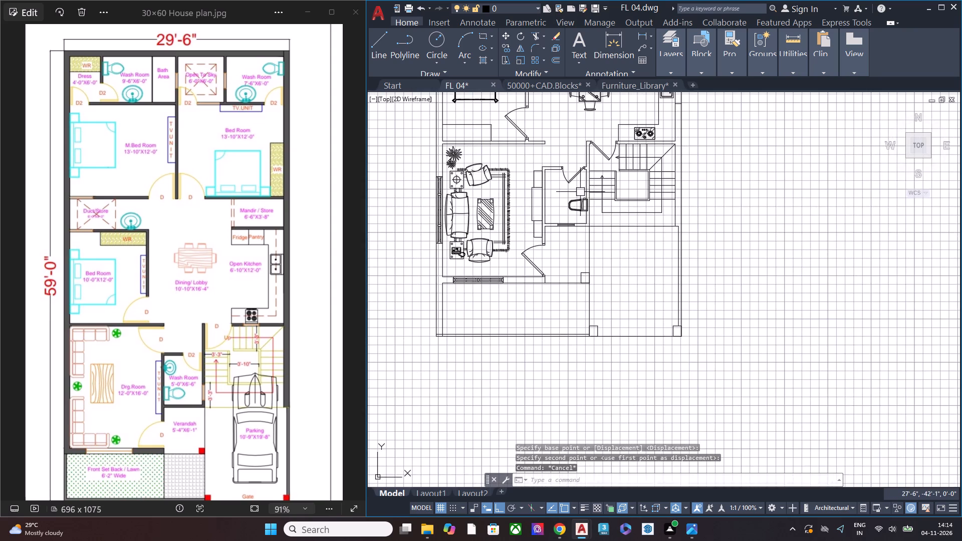
{"action": "middle_click_drag", "start_coordinate": [582, 197], "coordinate": [583, 214]}
{"action": "scroll", "coordinate": [580, 214], "scroll_direction": "up", "scroll_amount": 1}
{"action": "scroll", "coordinate": [579, 214], "scroll_direction": "down", "scroll_amount": 1}
{"action": "scroll", "coordinate": [572, 210], "scroll_direction": "up", "scroll_amount": 1}
{"action": "left_click", "coordinate": [590, 243]}
{"action": "left_click", "coordinate": [572, 222]}
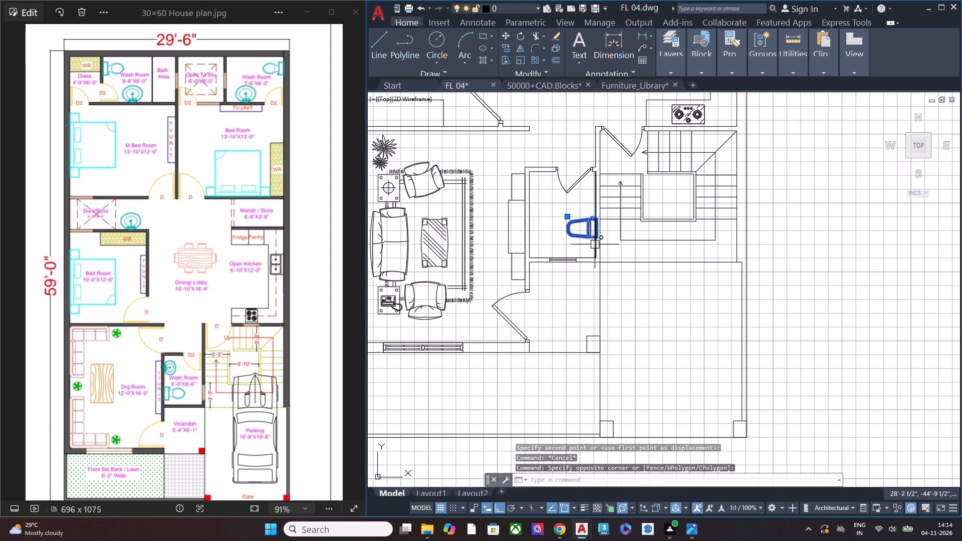
{"action": "key", "text": "m"}
{"action": "key", "text": "space"}
{"action": "left_click", "coordinate": [588, 199]}
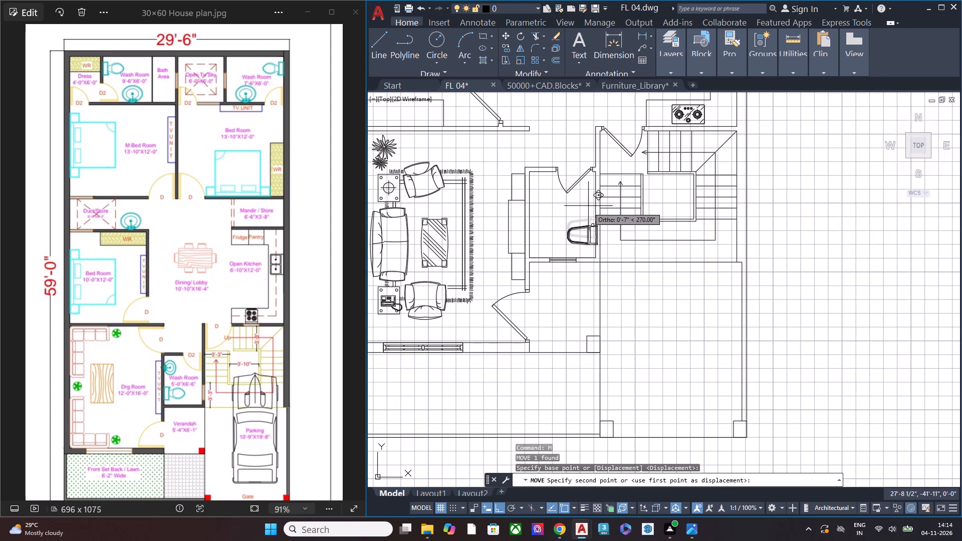
{"action": "left_click", "coordinate": [587, 208]}
Move the toilet slightly left so its tank back sits flush with the inner face of the stair-side wall.
{"action": "scroll", "coordinate": [590, 232], "scroll_direction": "up", "scroll_amount": 3}
{"action": "left_click", "coordinate": [617, 237]}
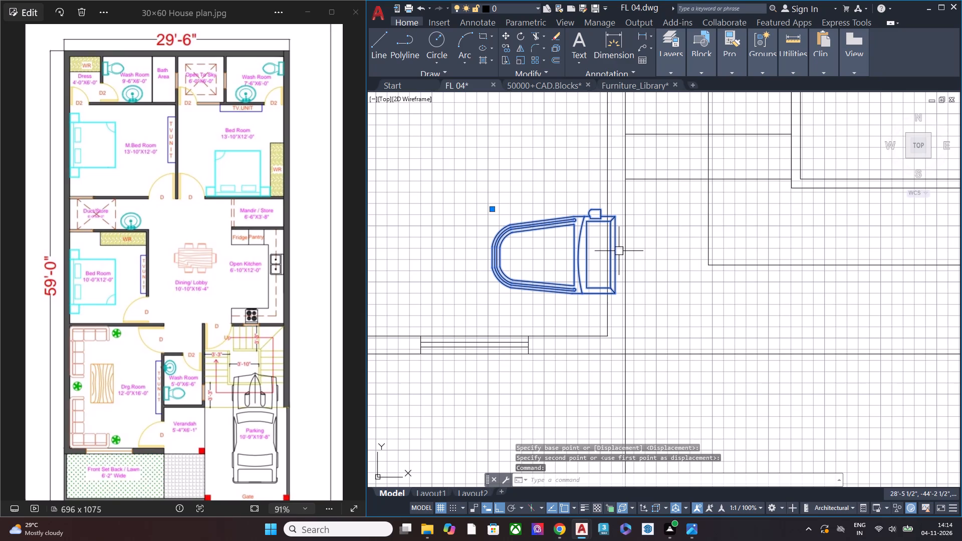
{"action": "type", "text": "m"}
{"action": "key", "text": "space"}
{"action": "left_click", "coordinate": [616, 213]}
{"action": "left_click", "coordinate": [606, 212]}
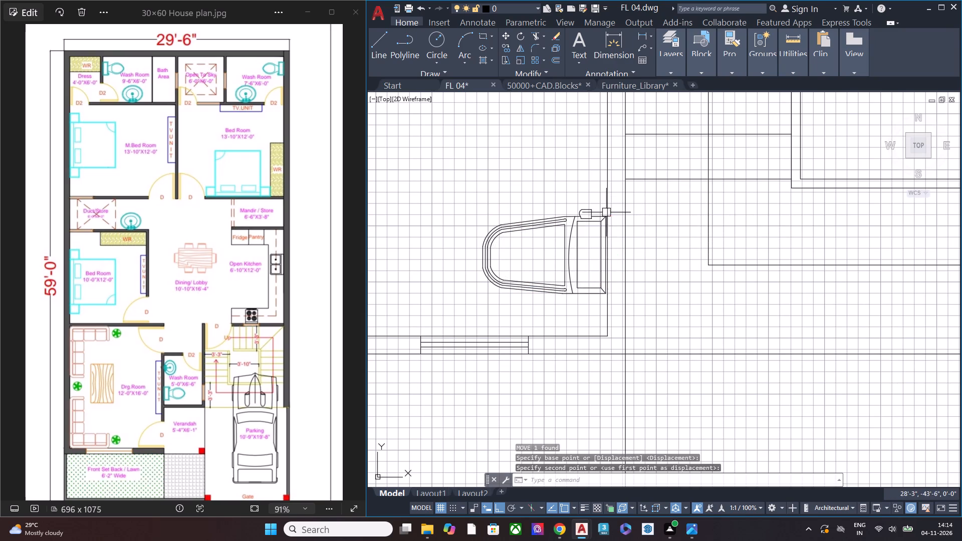
{"action": "key", "text": "Escape"}
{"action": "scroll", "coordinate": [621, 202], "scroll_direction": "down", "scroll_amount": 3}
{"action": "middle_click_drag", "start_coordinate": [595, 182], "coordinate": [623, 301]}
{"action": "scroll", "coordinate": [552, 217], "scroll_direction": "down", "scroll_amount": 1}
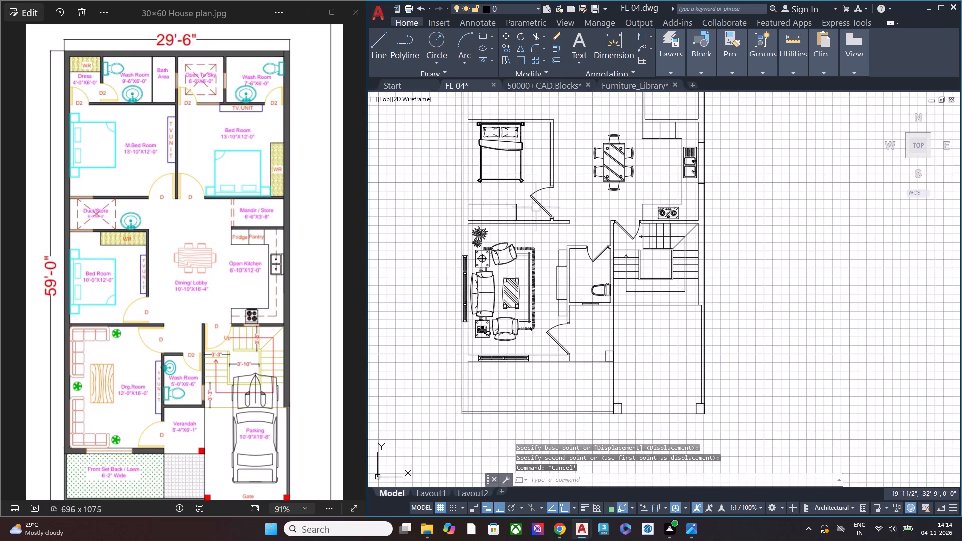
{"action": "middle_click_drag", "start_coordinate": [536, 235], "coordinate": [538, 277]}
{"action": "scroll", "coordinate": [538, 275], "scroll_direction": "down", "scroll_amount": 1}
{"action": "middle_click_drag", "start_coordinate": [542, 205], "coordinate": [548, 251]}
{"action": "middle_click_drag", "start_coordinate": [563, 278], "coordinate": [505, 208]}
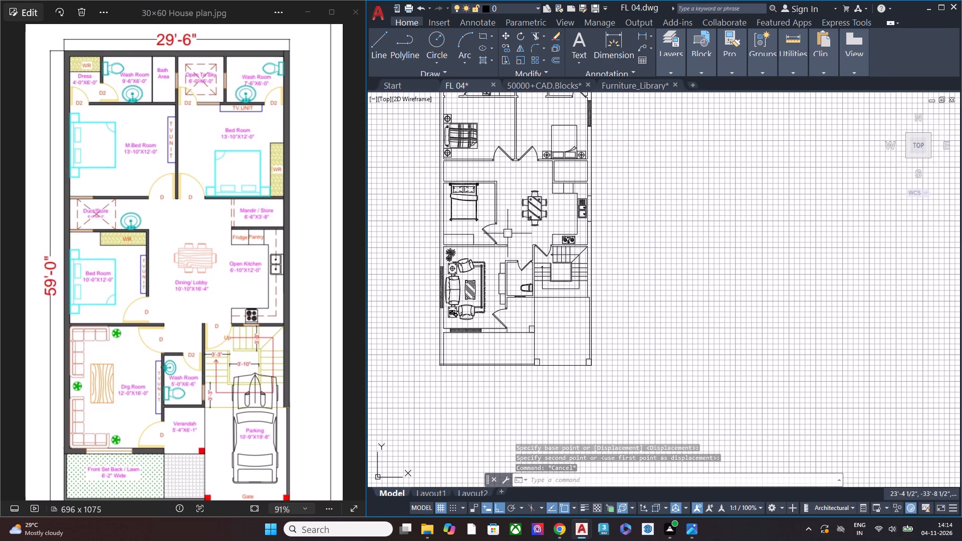
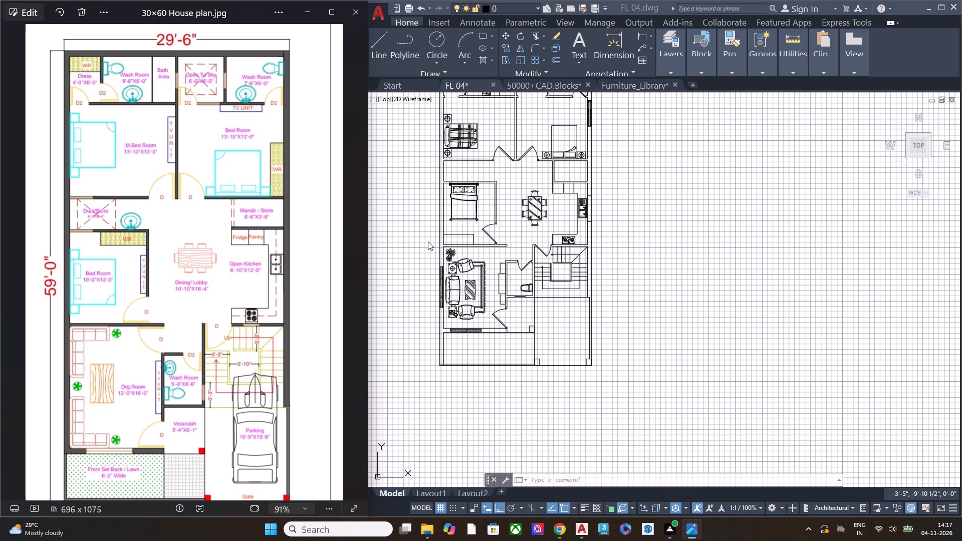
Examine the plan's rooms, small washroom, stairs and parking against the reference for furniture still missing.
{"action": "middle_click_drag", "start_coordinate": [537, 236], "coordinate": [543, 259]}
{"action": "scroll", "coordinate": [537, 237], "scroll_direction": "up", "scroll_amount": 1}
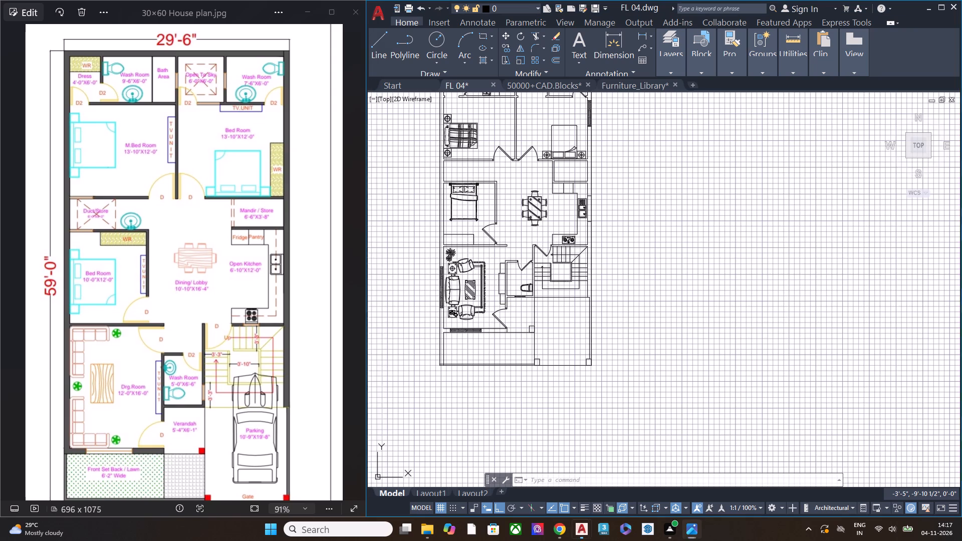
{"action": "middle_click_drag", "start_coordinate": [543, 259], "coordinate": [547, 274]}
{"action": "middle_click_drag", "start_coordinate": [548, 220], "coordinate": [581, 322]}
{"action": "scroll", "coordinate": [439, 229], "scroll_direction": "up", "scroll_amount": 2}
{"action": "scroll", "coordinate": [437, 228], "scroll_direction": "down", "scroll_amount": 1}
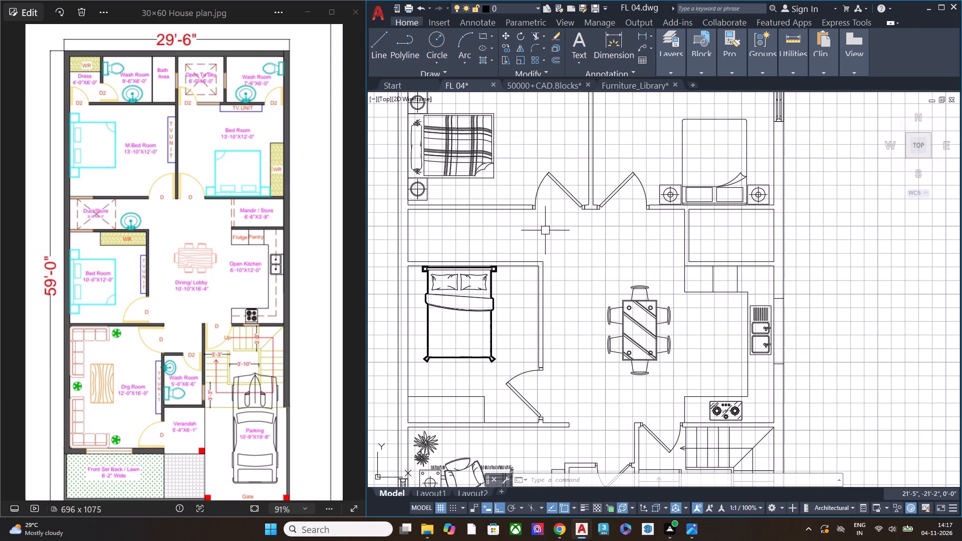
{"action": "scroll", "coordinate": [598, 223], "scroll_direction": "down", "scroll_amount": 2}
{"action": "middle_click_drag", "start_coordinate": [660, 337], "coordinate": [624, 256]}
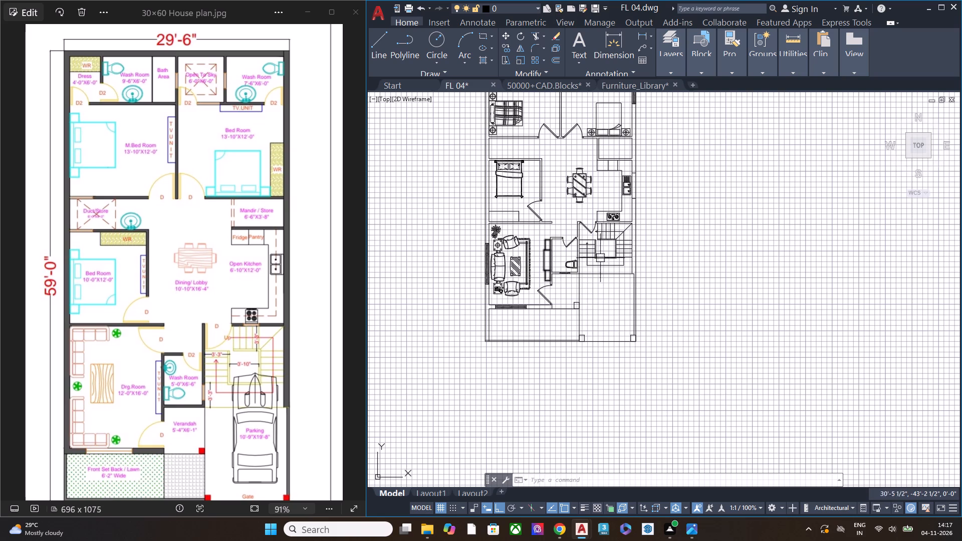
{"action": "middle_click_drag", "start_coordinate": [598, 313], "coordinate": [638, 279]}
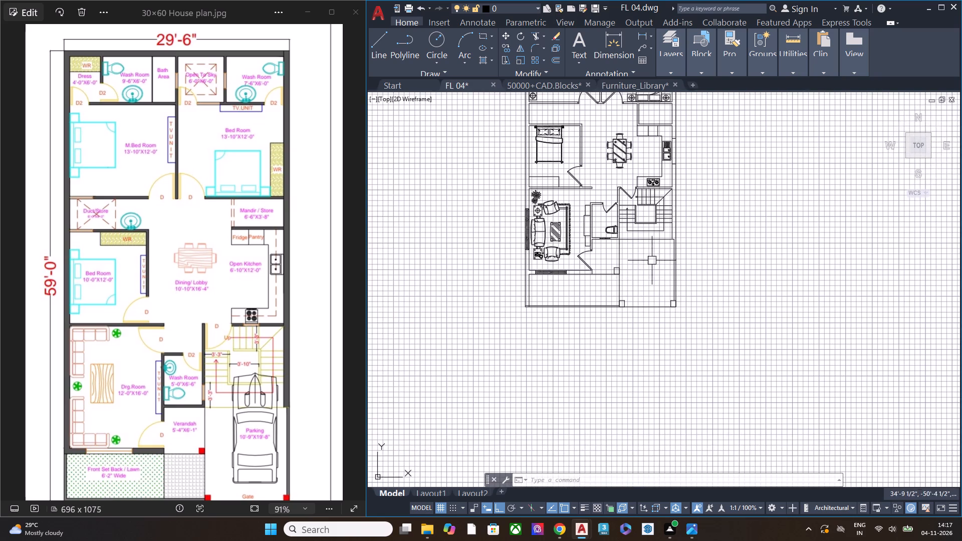
{"action": "scroll", "coordinate": [652, 260], "scroll_direction": "up", "scroll_amount": 1}
{"action": "middle_click_drag", "start_coordinate": [652, 260], "coordinate": [625, 242]}
{"action": "scroll", "coordinate": [628, 197], "scroll_direction": "up", "scroll_amount": 1}
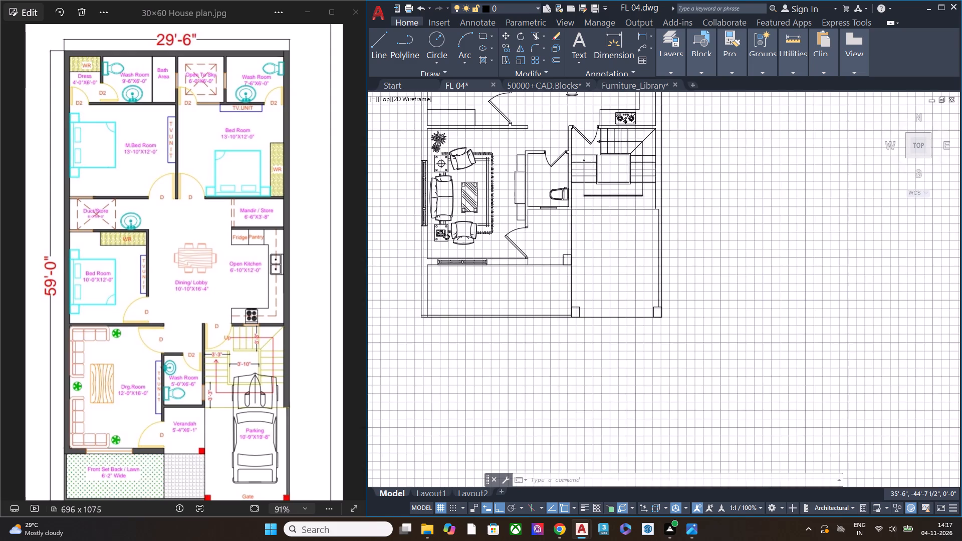
{"action": "middle_click_drag", "start_coordinate": [571, 244], "coordinate": [576, 299]}
{"action": "scroll", "coordinate": [605, 221], "scroll_direction": "up", "scroll_amount": 1}
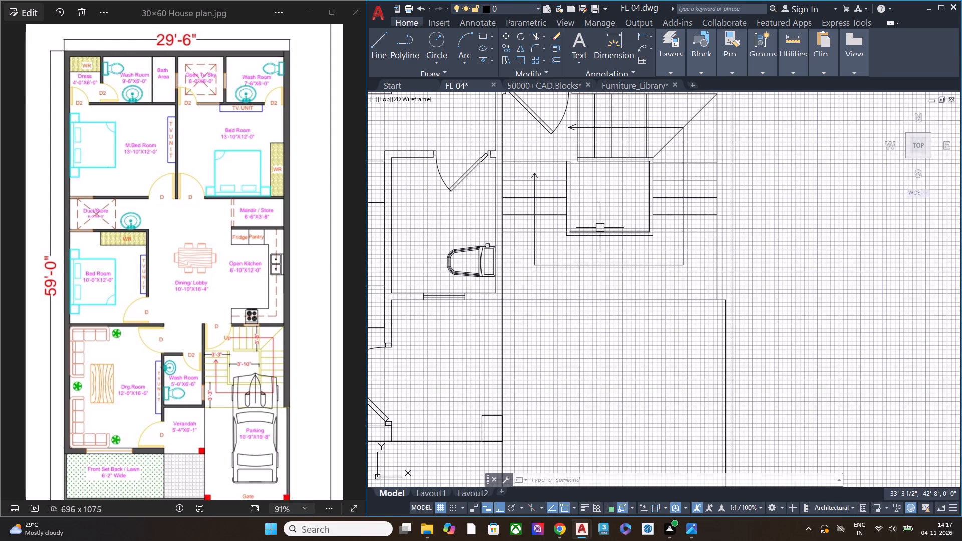
{"action": "middle_click_drag", "start_coordinate": [564, 275], "coordinate": [582, 297]}
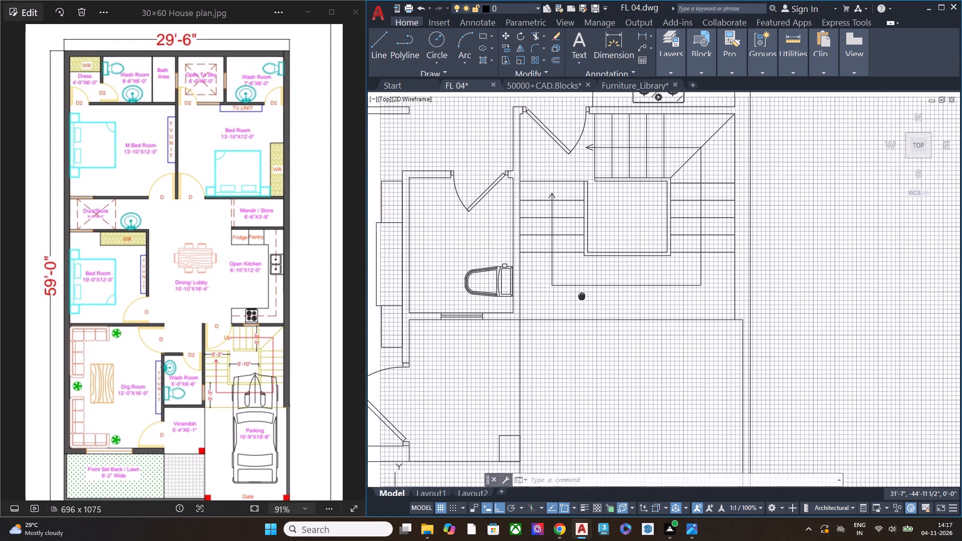
{"action": "middle_click_drag", "start_coordinate": [582, 297], "coordinate": [660, 354]}
{"action": "scroll", "coordinate": [573, 208], "scroll_direction": "down", "scroll_amount": 1}
{"action": "middle_click_drag", "start_coordinate": [564, 275], "coordinate": [614, 248]}
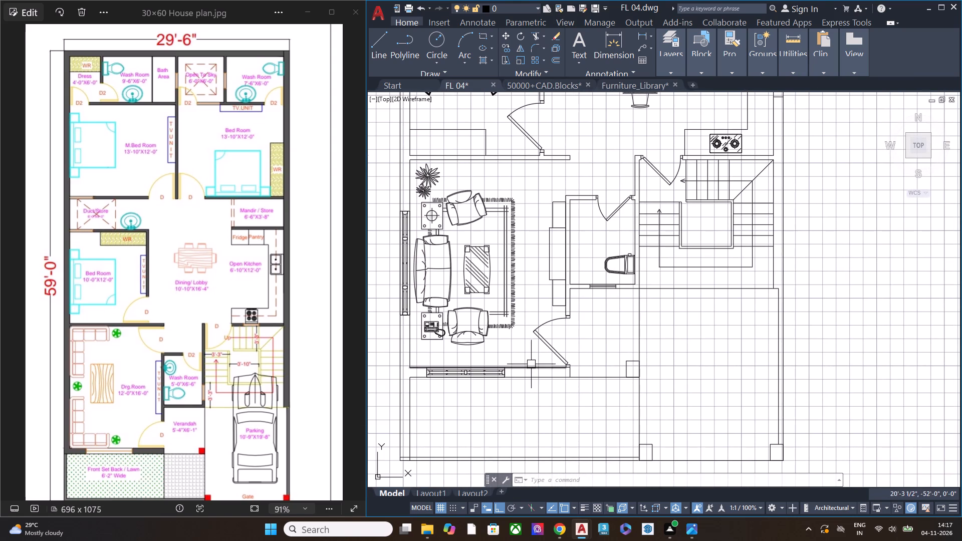
{"action": "scroll", "coordinate": [573, 236], "scroll_direction": "up", "scroll_amount": 2}
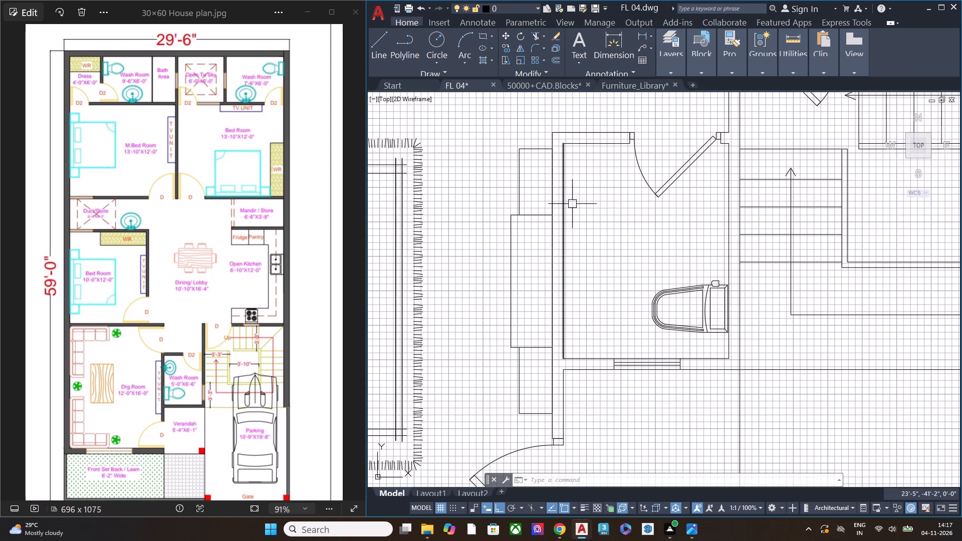
{"action": "scroll", "coordinate": [584, 197], "scroll_direction": "down", "scroll_amount": 1}
Copy the mid-length wall-mounted TV unit with three brackets from the miscellaneous blocks in the Furniture_Library drawing.
{"action": "left_click", "coordinate": [545, 84]}
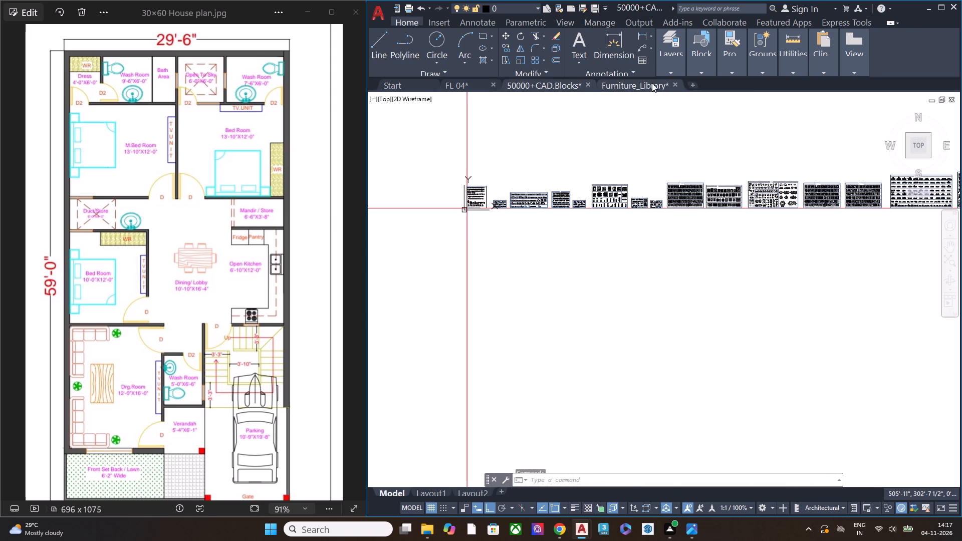
{"action": "left_click", "coordinate": [652, 83]}
{"action": "scroll", "coordinate": [587, 251], "scroll_direction": "down", "scroll_amount": 3}
{"action": "middle_click_drag", "start_coordinate": [575, 244], "coordinate": [598, 285]}
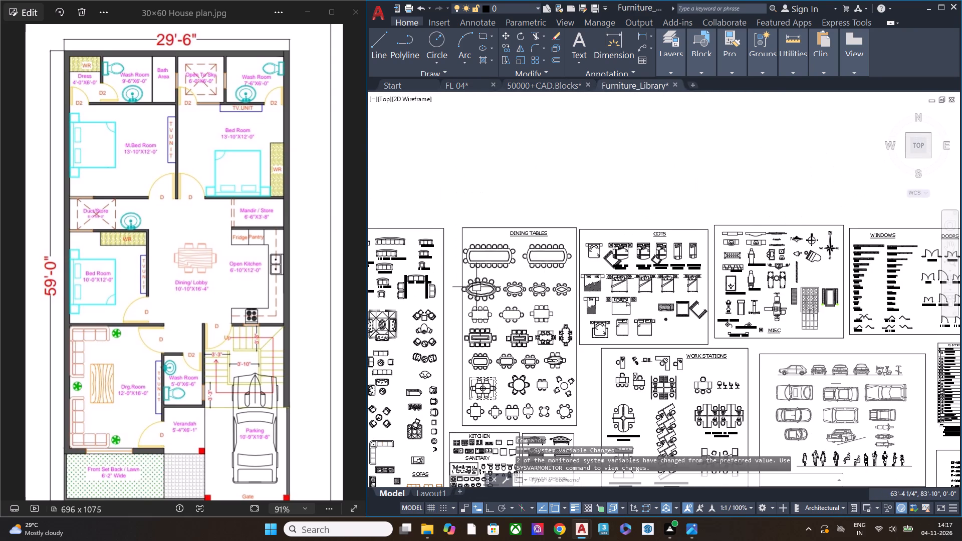
{"action": "middle_click_drag", "start_coordinate": [685, 292], "coordinate": [459, 250]}
{"action": "scroll", "coordinate": [578, 200], "scroll_direction": "up", "scroll_amount": 3}
{"action": "scroll", "coordinate": [442, 177], "scroll_direction": "up", "scroll_amount": 3}
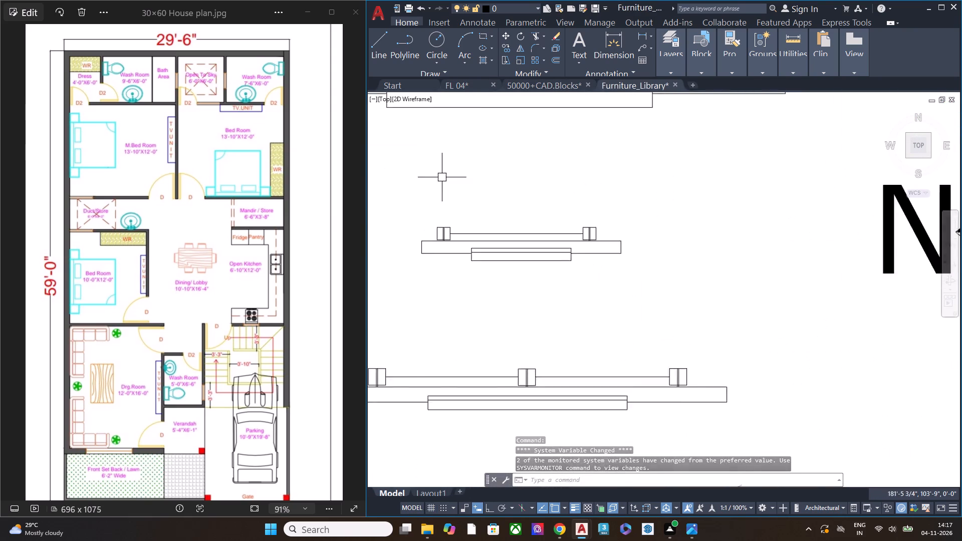
{"action": "scroll", "coordinate": [442, 177], "scroll_direction": "up", "scroll_amount": 2}
{"action": "scroll", "coordinate": [601, 185], "scroll_direction": "down", "scroll_amount": 2}
{"action": "left_click", "coordinate": [669, 353]}
{"action": "left_click", "coordinate": [599, 288]}
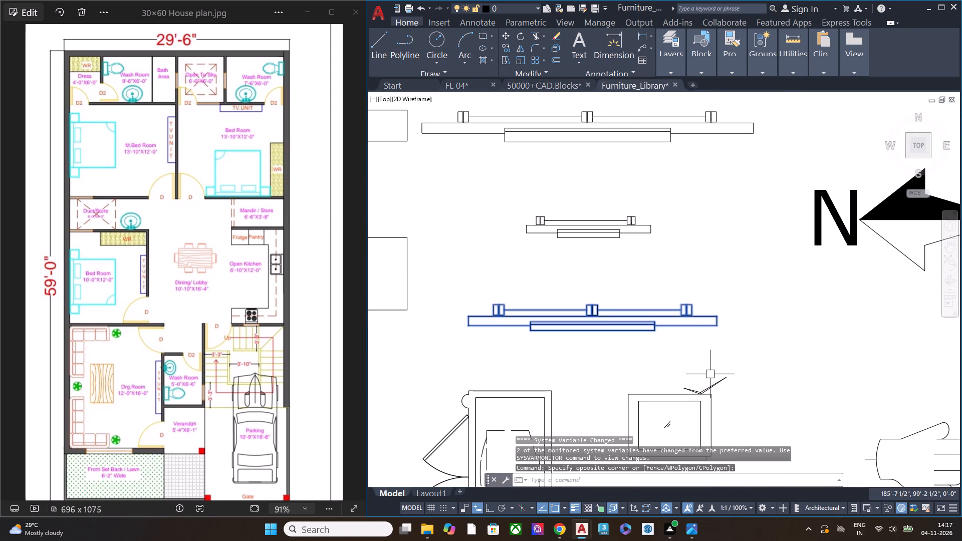
{"action": "key", "text": "ctrl+c"}
Paste the TV unit into the FL 04 drawing room between the coffee table and the washroom wall.
{"action": "left_click", "coordinate": [465, 82]}
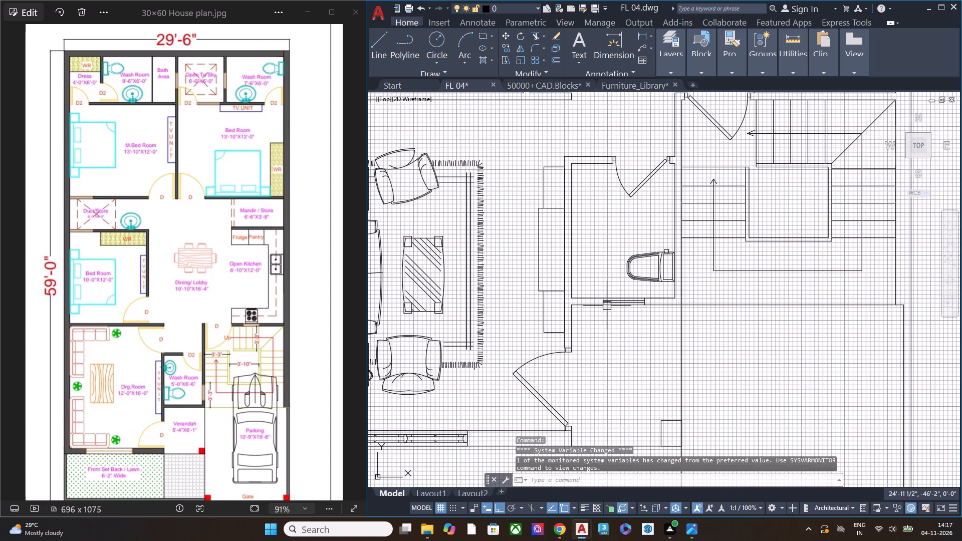
{"action": "key", "text": "ctrl+v"}
{"action": "middle_click_drag", "start_coordinate": [448, 253], "coordinate": [533, 253]}
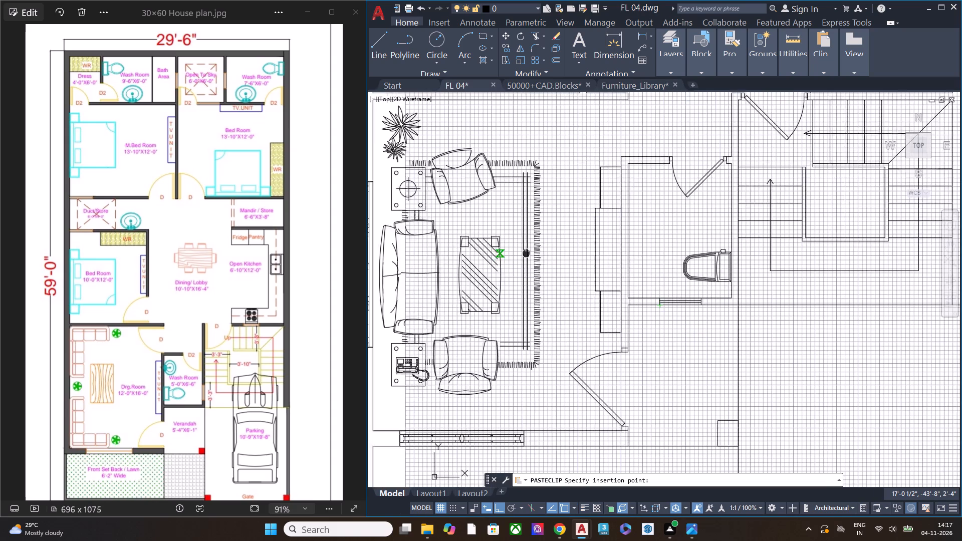
{"action": "middle_click_drag", "start_coordinate": [533, 253], "coordinate": [618, 253]}
{"action": "left_click", "coordinate": [599, 255]}
Rotate the TV unit upright so its screen side faces the sofa and its back faces the small washroom wall.
{"action": "left_click_drag", "start_coordinate": [680, 279], "coordinate": [675, 274]}
{"action": "left_click_drag", "start_coordinate": [659, 210], "coordinate": [661, 217]}
{"action": "key", "text": "r"}
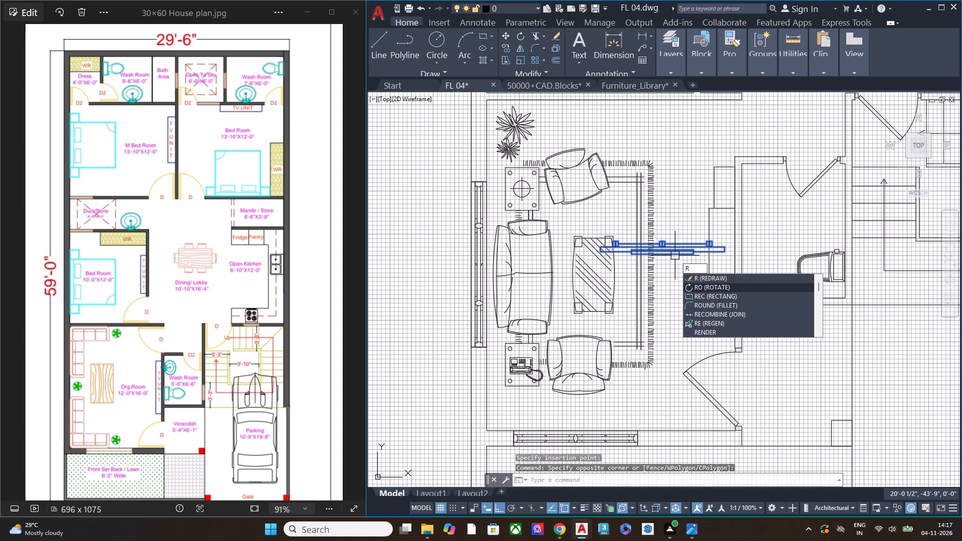
{"action": "left_click", "coordinate": [715, 288]}
{"action": "left_click", "coordinate": [729, 254]}
{"action": "left_click", "coordinate": [725, 306]}
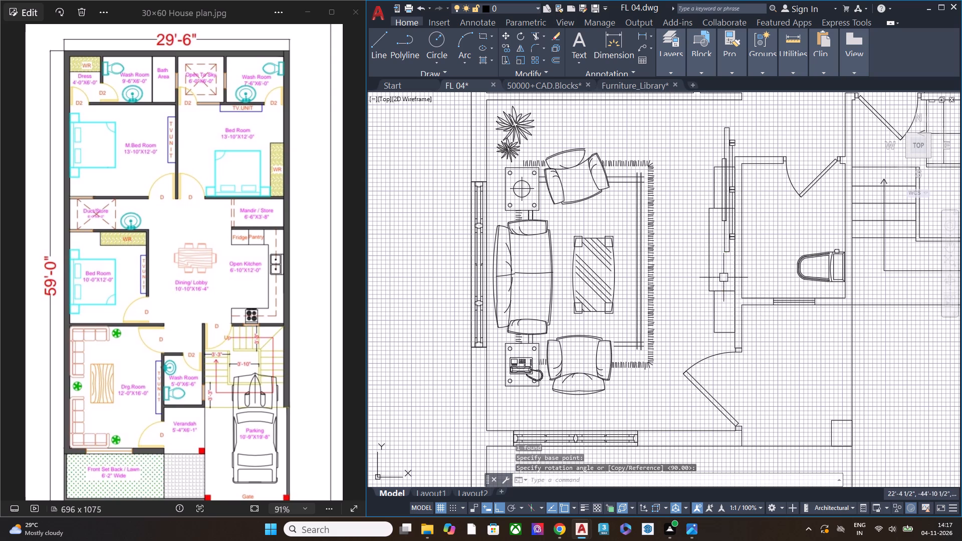
Move the TV unit by its upper bracket corner down along the washroom wall onto the TV unit outline.
{"action": "left_click", "coordinate": [729, 249]}
{"action": "type", "text": "m"}
{"action": "key", "text": "space"}
{"action": "scroll", "coordinate": [734, 121], "scroll_direction": "up", "scroll_amount": 3}
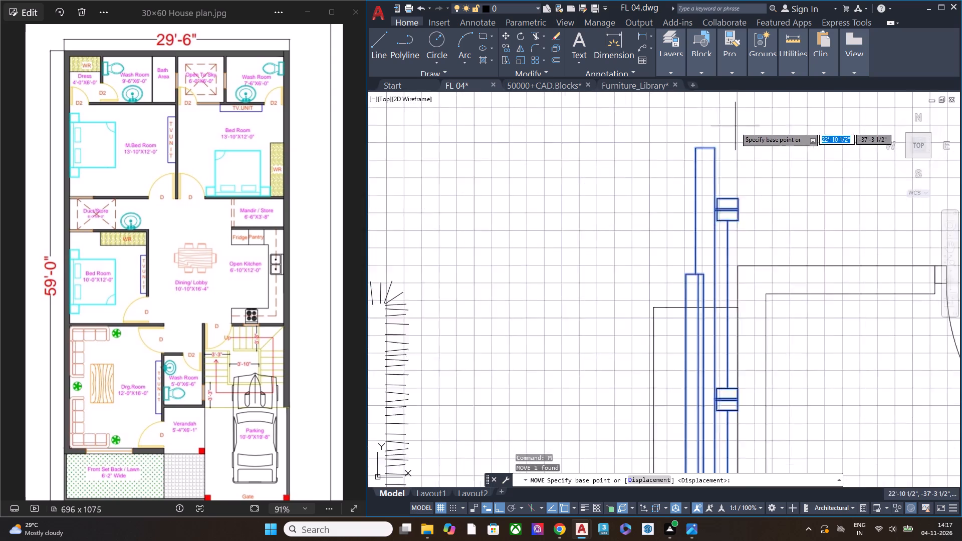
{"action": "scroll", "coordinate": [736, 127], "scroll_direction": "up", "scroll_amount": 1}
{"action": "left_click", "coordinate": [739, 242]}
{"action": "scroll", "coordinate": [617, 257], "scroll_direction": "down", "scroll_amount": 2}
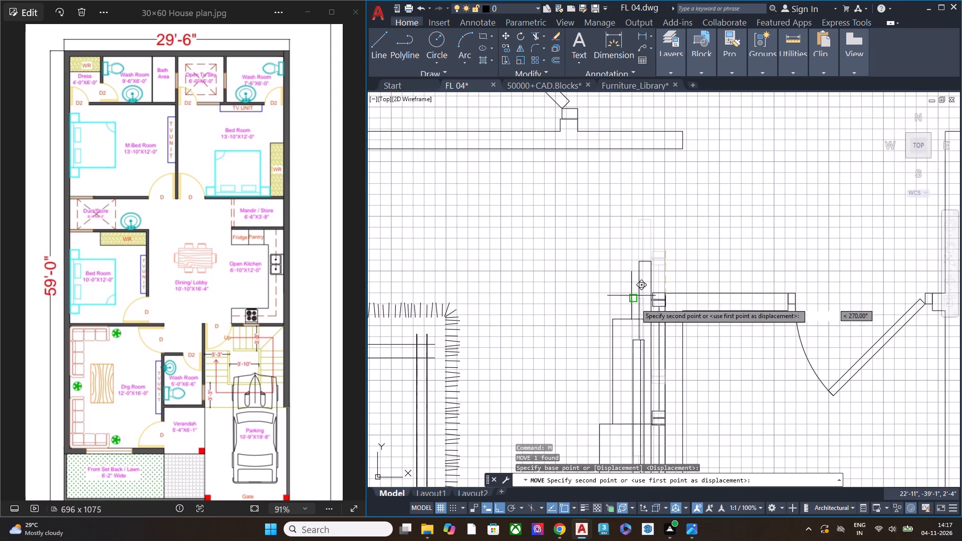
{"action": "middle_click_drag", "start_coordinate": [651, 329], "coordinate": [661, 158]}
{"action": "middle_click_drag", "start_coordinate": [676, 289], "coordinate": [734, 144]}
{"action": "middle_click_drag", "start_coordinate": [734, 144], "coordinate": [743, 245]}
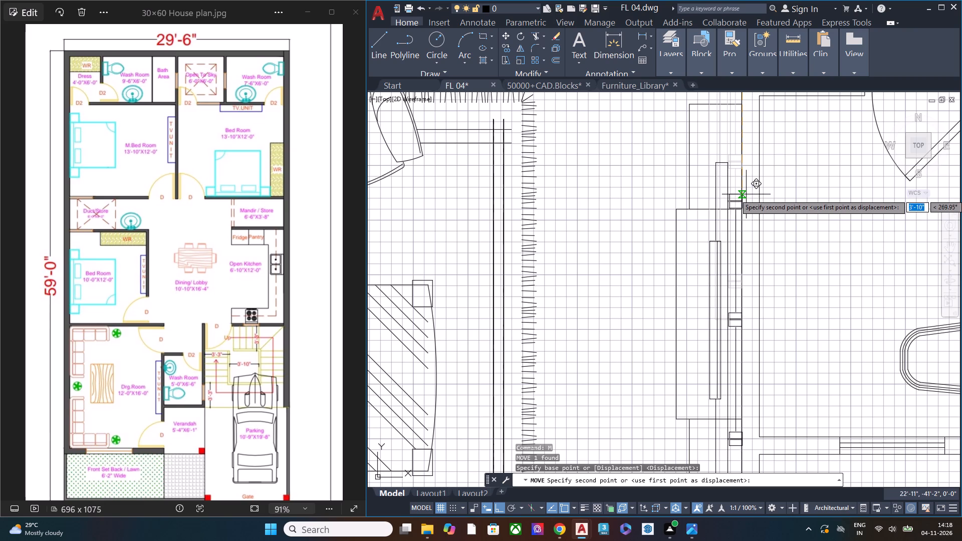
{"action": "left_click", "coordinate": [746, 191]}
Move the TV unit about 1/2" up along the washroom wall to centre it on the unit outline.
{"action": "scroll", "coordinate": [650, 202], "scroll_direction": "down", "scroll_amount": 2}
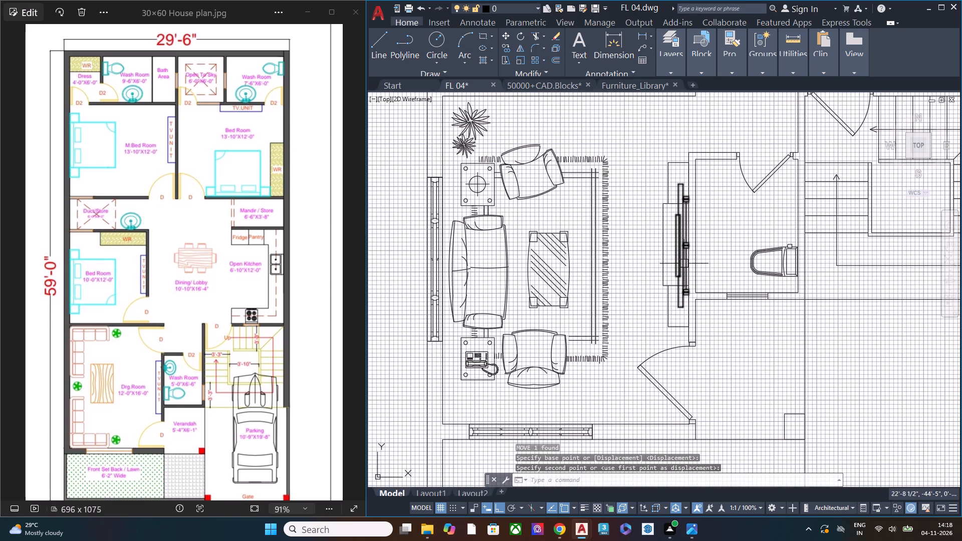
{"action": "scroll", "coordinate": [682, 259], "scroll_direction": "up", "scroll_amount": 1}
{"action": "left_click", "coordinate": [678, 237]}
{"action": "type", "text": "m"}
{"action": "key", "text": "space"}
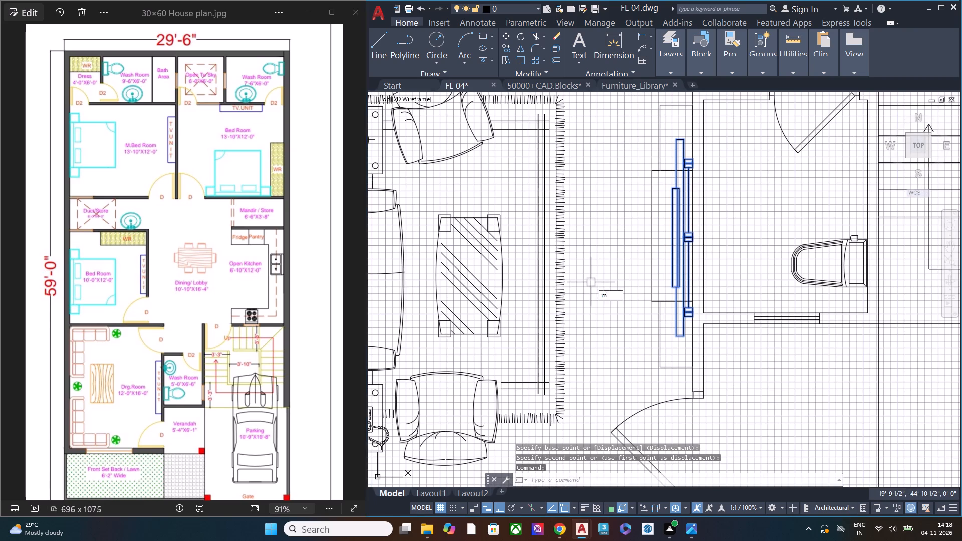
{"action": "left_click", "coordinate": [605, 366]}
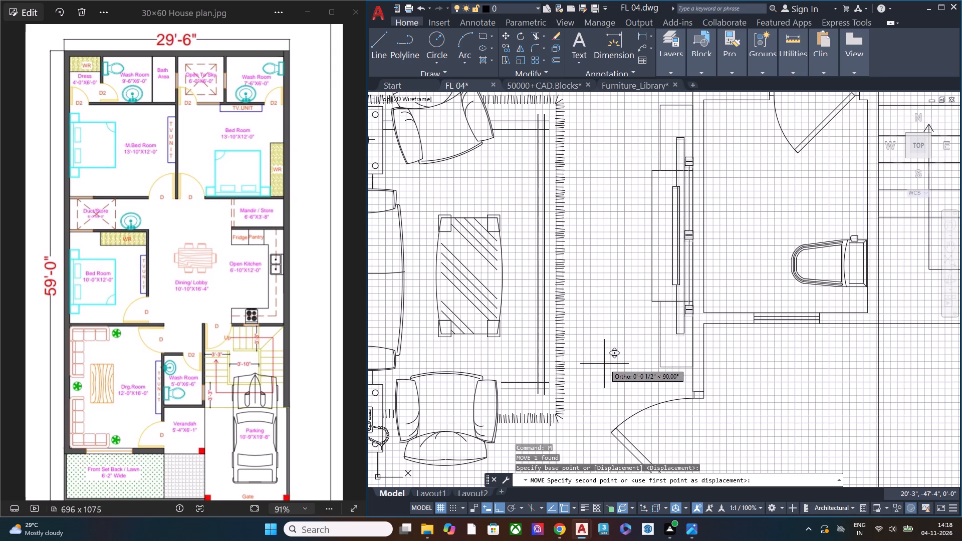
{"action": "left_click", "coordinate": [604, 364]}
{"action": "key", "text": "Escape"}
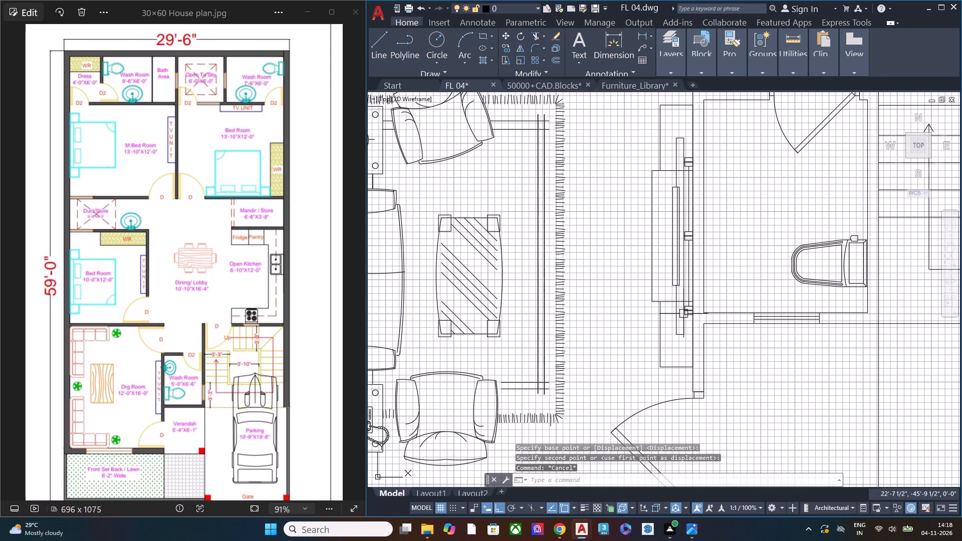
Save the FL 04 drawing.
{"action": "scroll", "coordinate": [697, 328], "scroll_direction": "up", "scroll_amount": 5}
{"action": "scroll", "coordinate": [663, 253], "scroll_direction": "down", "scroll_amount": 3}
{"action": "scroll", "coordinate": [653, 207], "scroll_direction": "down", "scroll_amount": 4}
{"action": "middle_click_drag", "start_coordinate": [650, 217], "coordinate": [644, 303]}
{"action": "key", "text": "ctrl+s"}
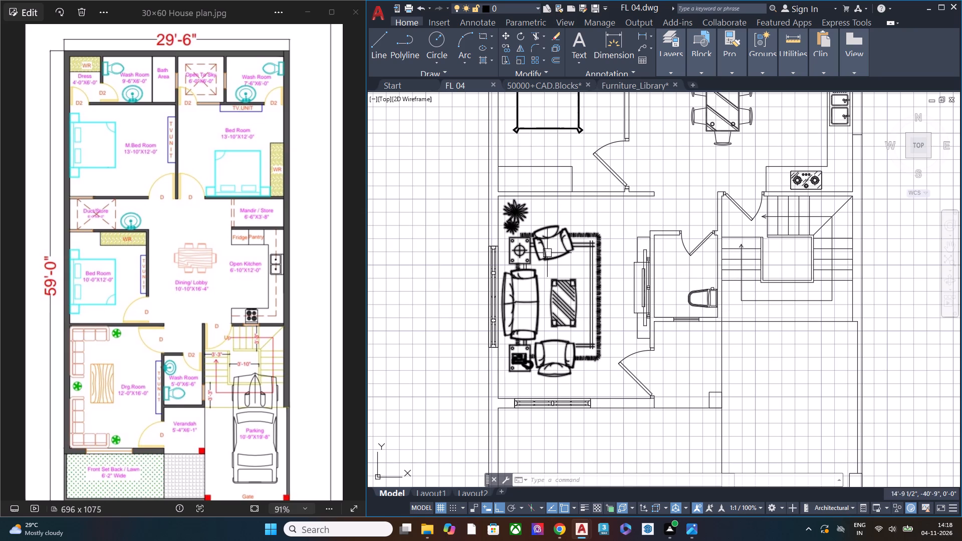
{"action": "key", "text": "Escape"}
{"action": "key", "text": "ctrl+s"}
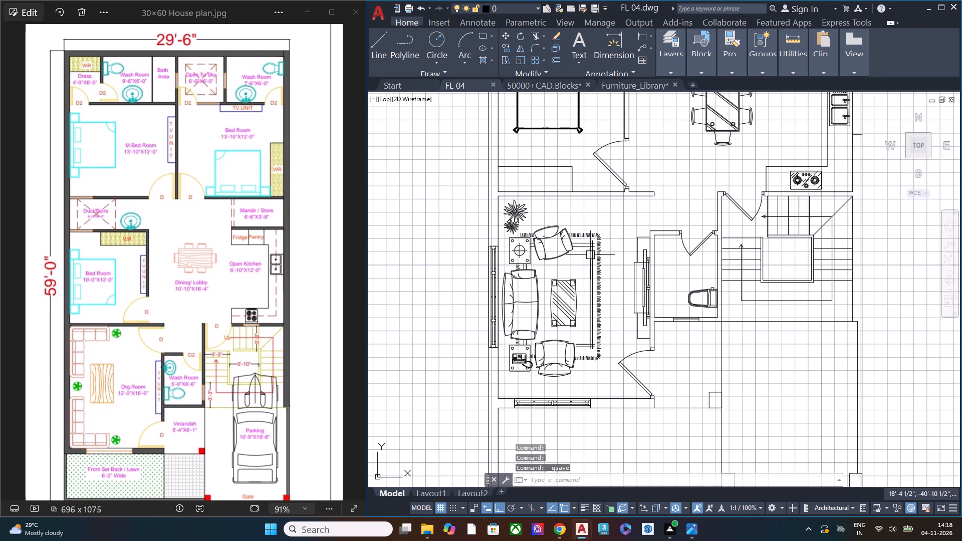
Examine the plan from the whole layout in to the kitchen's fridge and pantry counter beside the store.
{"action": "scroll", "coordinate": [622, 246], "scroll_direction": "down", "scroll_amount": 2}
{"action": "middle_click_drag", "start_coordinate": [654, 352], "coordinate": [547, 317]}
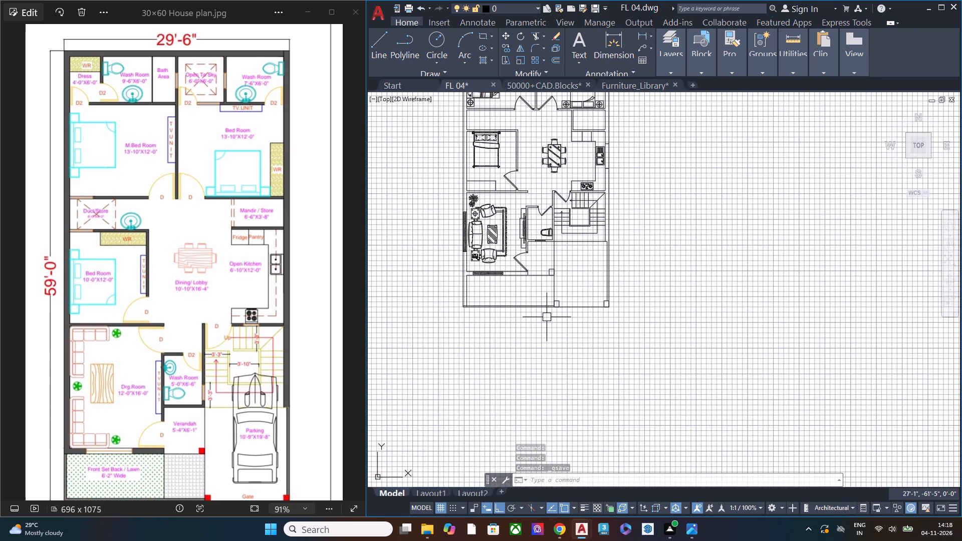
{"action": "scroll", "coordinate": [544, 200], "scroll_direction": "down", "scroll_amount": 1}
{"action": "middle_click_drag", "start_coordinate": [525, 175], "coordinate": [528, 185]}
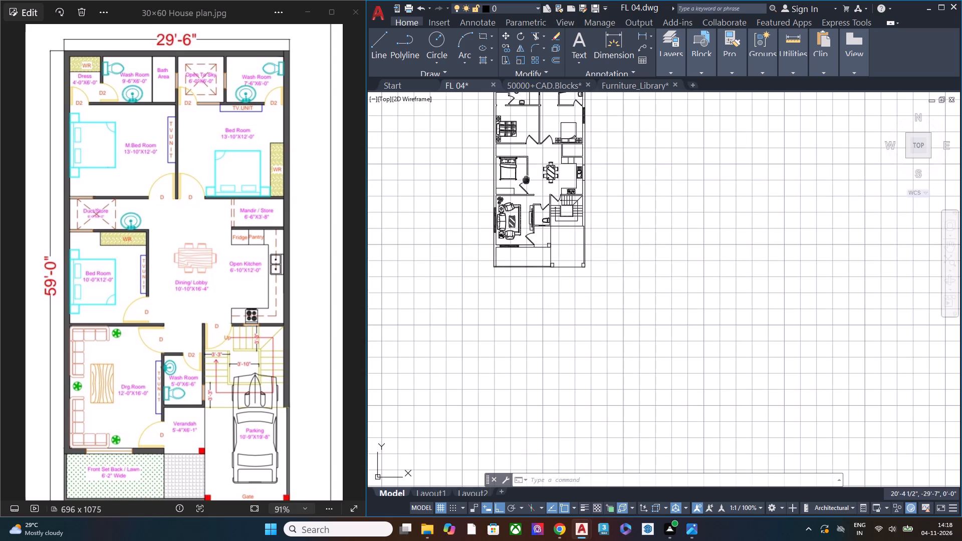
{"action": "middle_click_drag", "start_coordinate": [528, 185], "coordinate": [545, 298]}
{"action": "scroll", "coordinate": [522, 306], "scroll_direction": "up", "scroll_amount": 4}
{"action": "scroll", "coordinate": [534, 294], "scroll_direction": "down", "scroll_amount": 1}
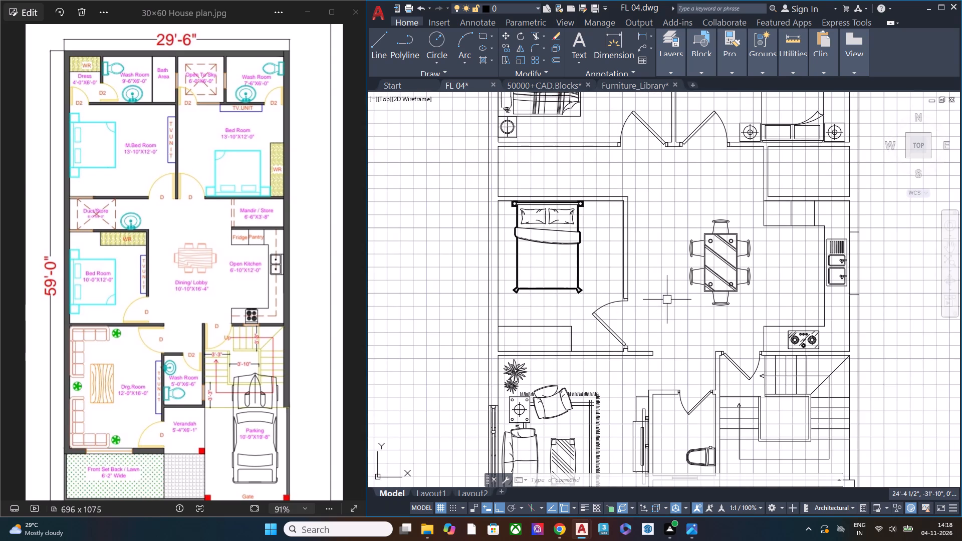
{"action": "middle_click_drag", "start_coordinate": [667, 299], "coordinate": [451, 352]}
{"action": "scroll", "coordinate": [562, 248], "scroll_direction": "up", "scroll_amount": 2}
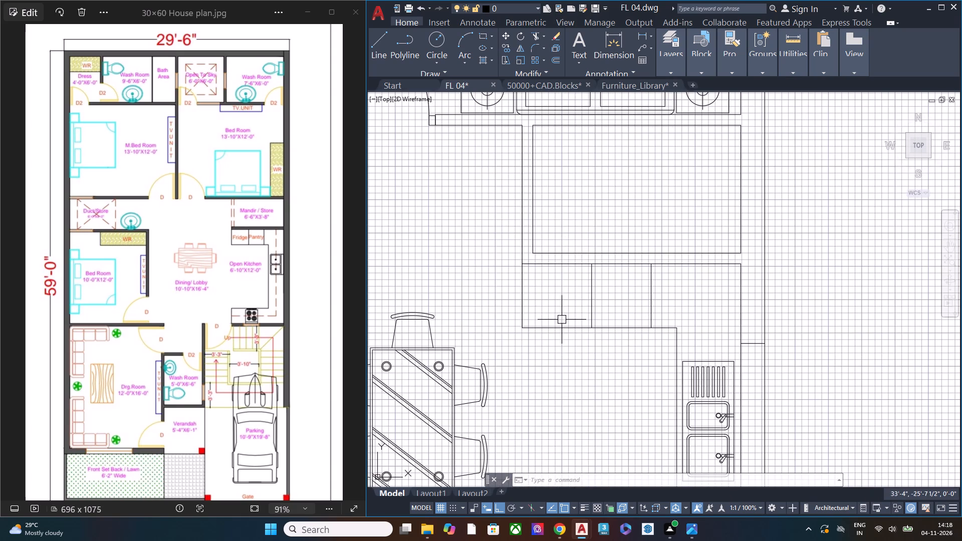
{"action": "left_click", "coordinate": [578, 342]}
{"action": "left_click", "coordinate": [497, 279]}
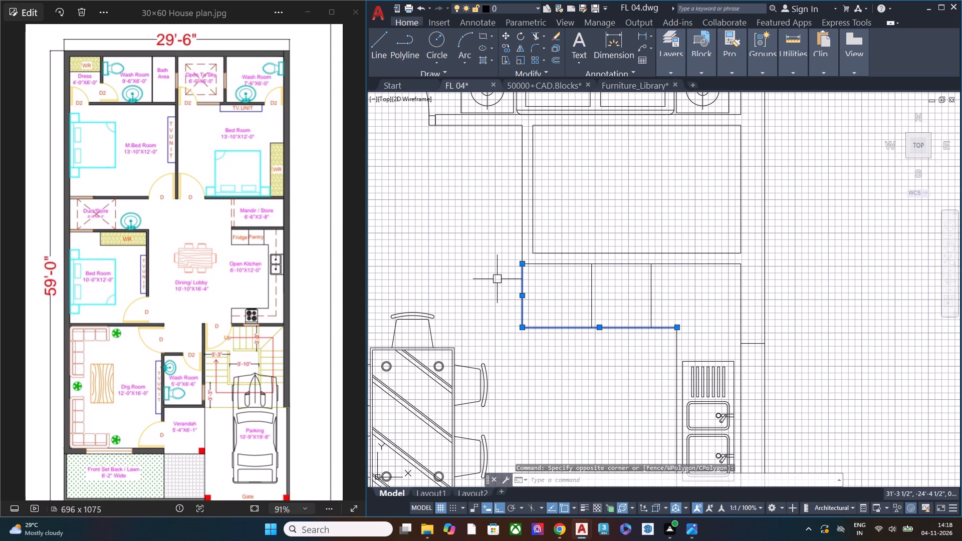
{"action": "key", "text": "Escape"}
Trim away the front and outer side lines of the fridge bay at the dining end of the kitchen counter.
{"action": "type", "text": "tr"}
{"action": "key", "text": "space"}
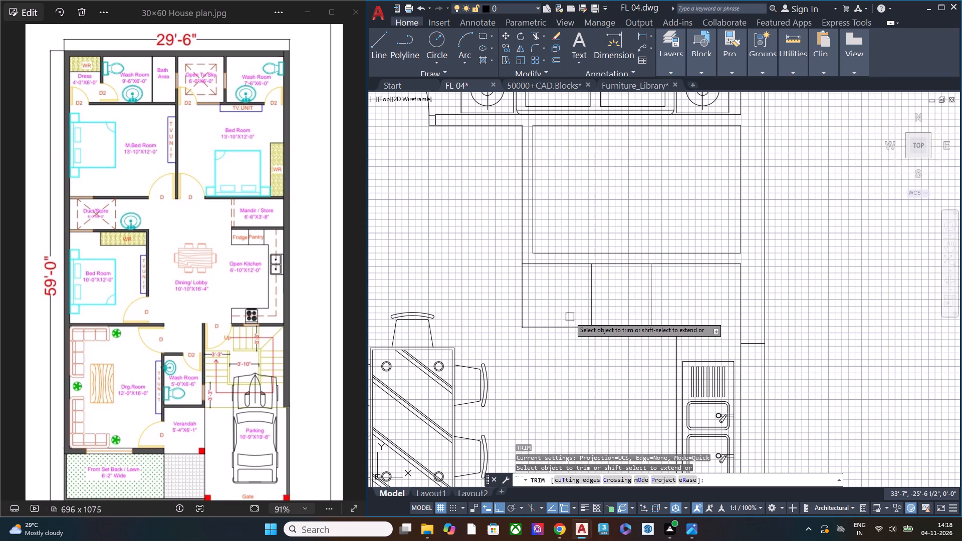
{"action": "left_click", "coordinate": [568, 328]}
{"action": "left_click", "coordinate": [520, 290]}
{"action": "key", "text": "Escape"}
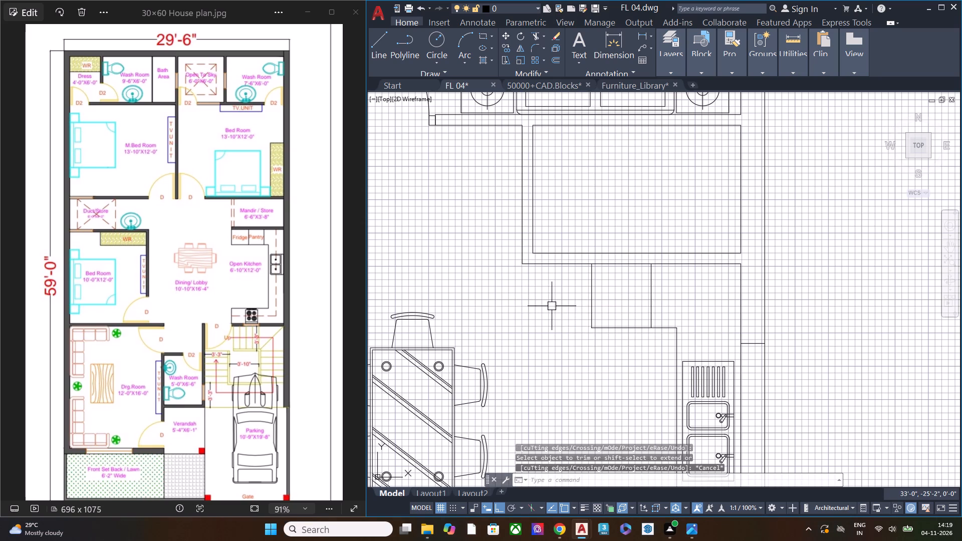
Save the FL 04 drawing with the trimmed kitchen counter.
{"action": "key", "text": "ctrl+s"}
Search the 50000+CAD.Blocks drawing for the plan-view refrigerator blocks.
{"action": "left_click", "coordinate": [542, 88]}
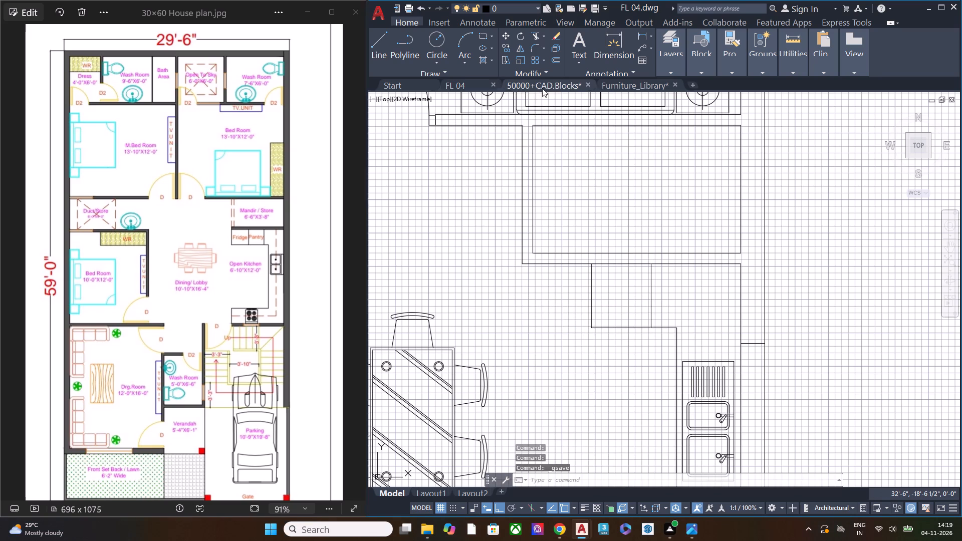
{"action": "scroll", "coordinate": [596, 208], "scroll_direction": "up", "scroll_amount": 9}
{"action": "scroll", "coordinate": [511, 226], "scroll_direction": "down", "scroll_amount": 2}
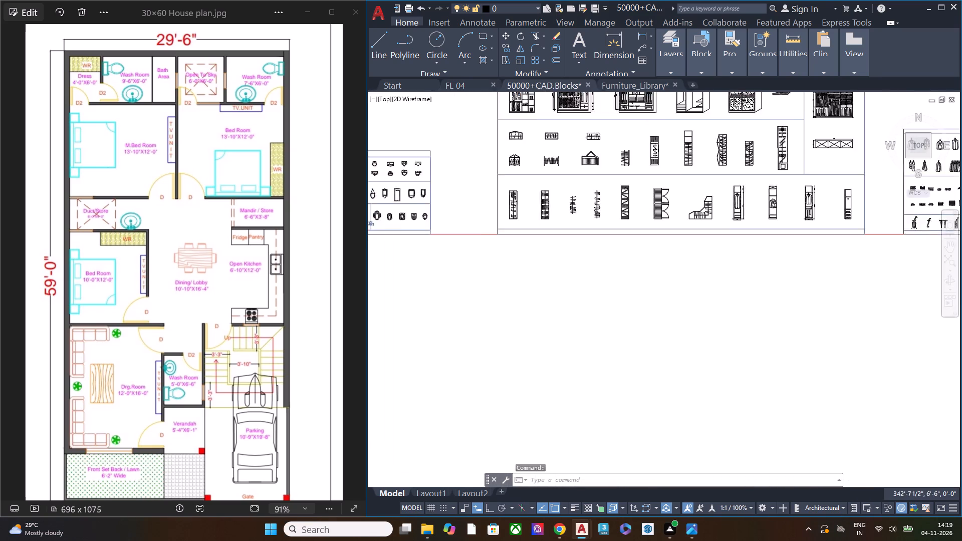
{"action": "scroll", "coordinate": [511, 226], "scroll_direction": "down", "scroll_amount": 1}
{"action": "middle_click_drag", "start_coordinate": [467, 220], "coordinate": [655, 307]}
{"action": "middle_click_drag", "start_coordinate": [472, 315], "coordinate": [722, 308]}
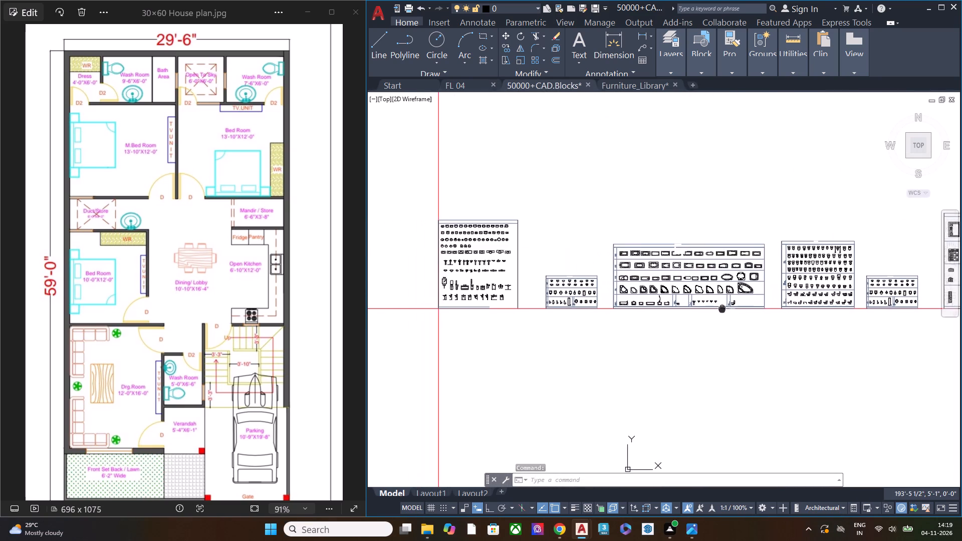
{"action": "middle_click_drag", "start_coordinate": [722, 308], "coordinate": [377, 304]}
{"action": "middle_click_drag", "start_coordinate": [662, 306], "coordinate": [346, 309]}
{"action": "middle_click_drag", "start_coordinate": [715, 305], "coordinate": [266, 309]}
{"action": "middle_click_drag", "start_coordinate": [640, 297], "coordinate": [270, 298]}
{"action": "middle_click_drag", "start_coordinate": [720, 305], "coordinate": [136, 318]}
{"action": "middle_click_drag", "start_coordinate": [660, 310], "coordinate": [425, 318]}
{"action": "middle_click_drag", "start_coordinate": [790, 325], "coordinate": [569, 325]}
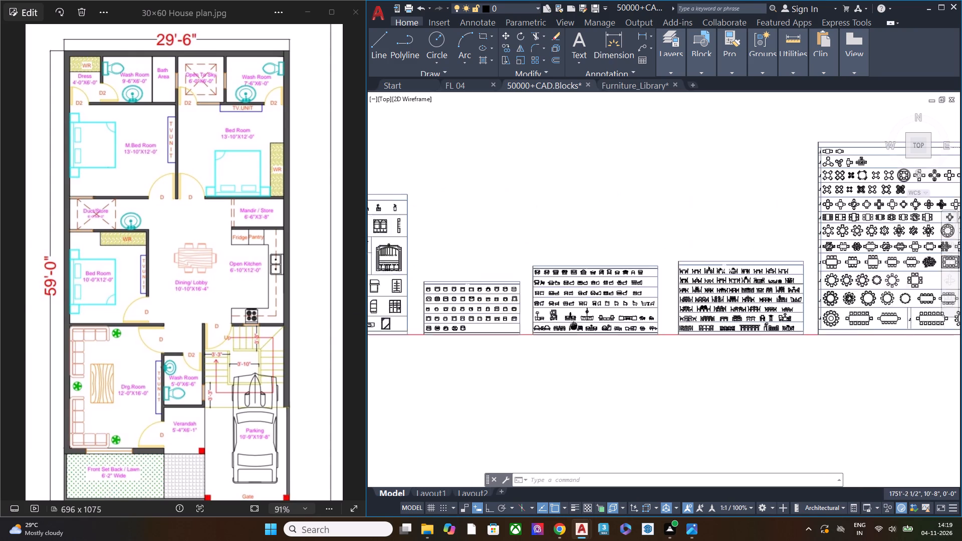
{"action": "middle_click_drag", "start_coordinate": [569, 325], "coordinate": [552, 325]}
{"action": "middle_click_drag", "start_coordinate": [747, 328], "coordinate": [466, 326]}
{"action": "middle_click_drag", "start_coordinate": [754, 325], "coordinate": [514, 321]}
{"action": "middle_click_drag", "start_coordinate": [772, 326], "coordinate": [592, 327]}
{"action": "middle_click_drag", "start_coordinate": [794, 327], "coordinate": [582, 327]}
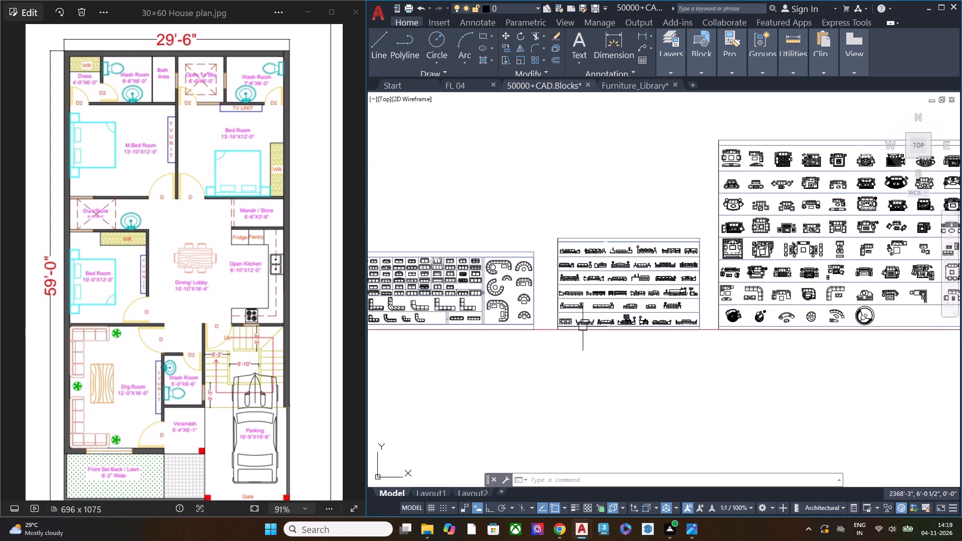
{"action": "middle_click_drag", "start_coordinate": [761, 327], "coordinate": [587, 331]}
{"action": "middle_click_drag", "start_coordinate": [751, 331], "coordinate": [503, 333]}
{"action": "middle_click_drag", "start_coordinate": [730, 344], "coordinate": [407, 388]}
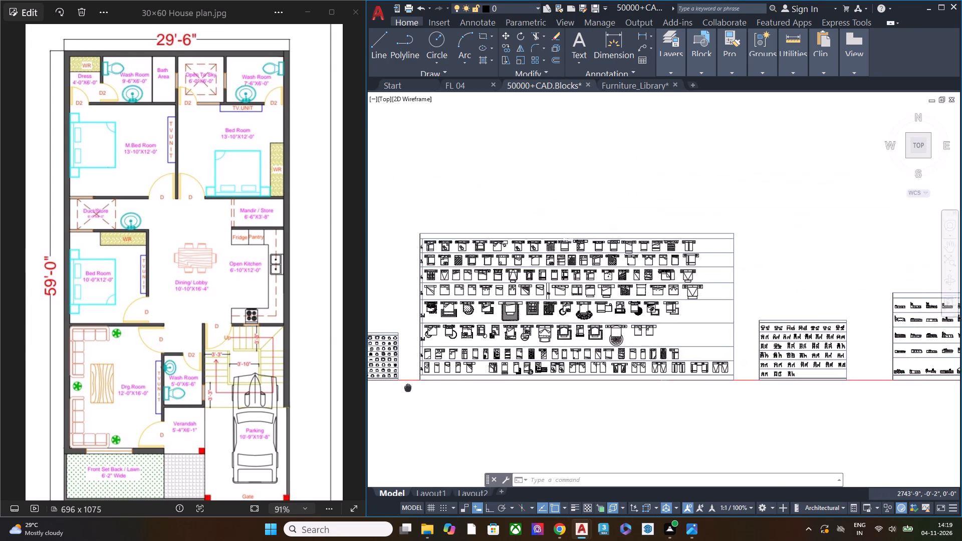
{"action": "middle_click_drag", "start_coordinate": [407, 388], "coordinate": [405, 389]}
{"action": "middle_click_drag", "start_coordinate": [740, 379], "coordinate": [444, 390]}
{"action": "middle_click_drag", "start_coordinate": [671, 383], "coordinate": [486, 375]}
{"action": "middle_click_drag", "start_coordinate": [750, 365], "coordinate": [723, 362]}
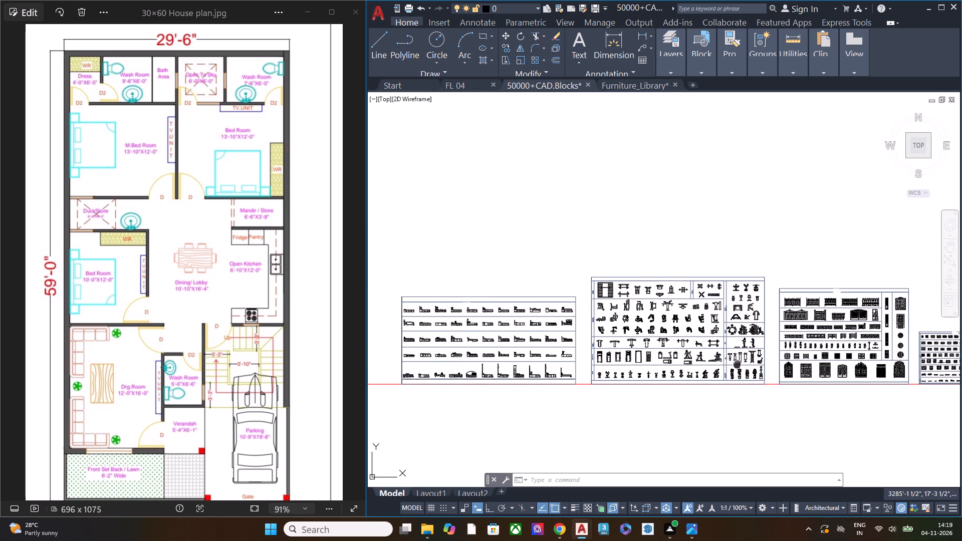
{"action": "middle_click_drag", "start_coordinate": [723, 362], "coordinate": [445, 309]}
{"action": "middle_click_drag", "start_coordinate": [757, 312], "coordinate": [434, 376]}
{"action": "scroll", "coordinate": [496, 384], "scroll_direction": "up", "scroll_amount": 2}
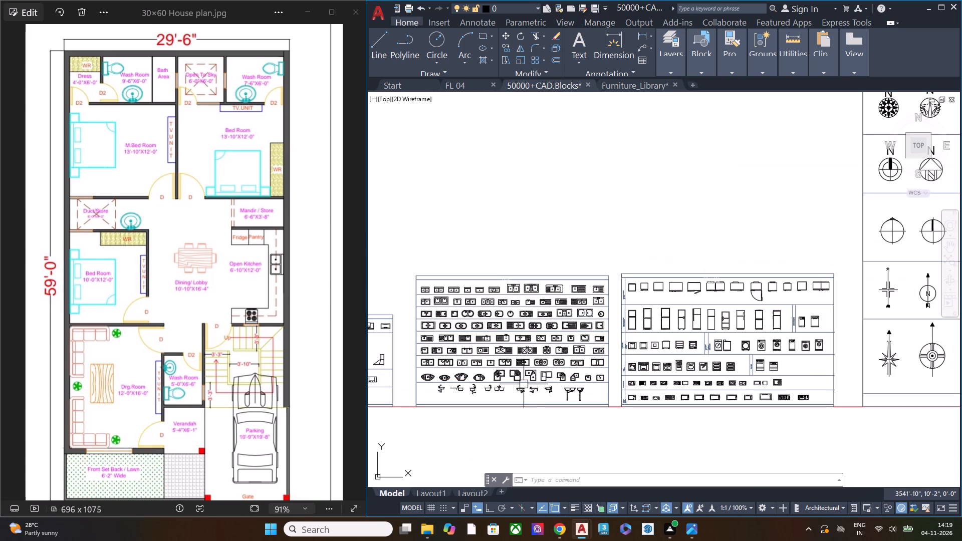
{"action": "scroll", "coordinate": [718, 305], "scroll_direction": "up", "scroll_amount": 2}
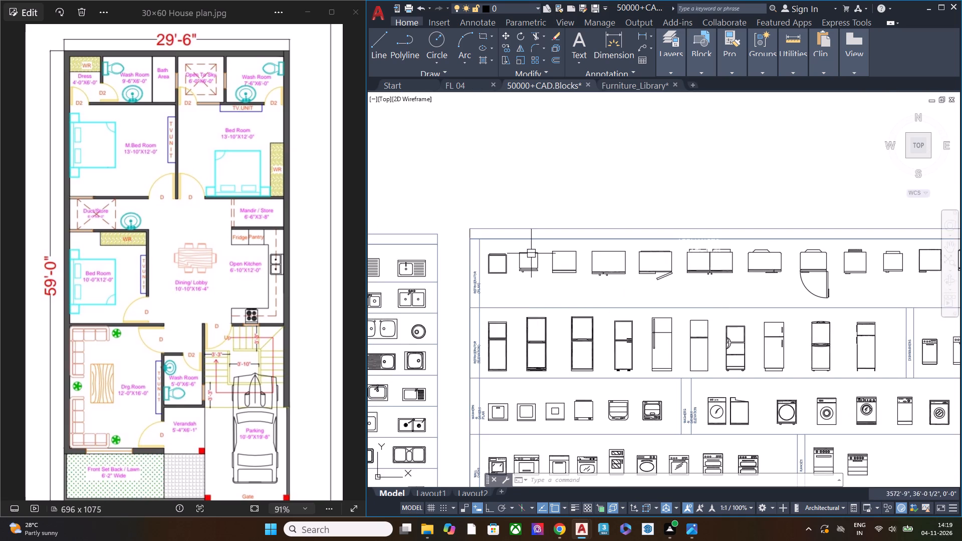
{"action": "scroll", "coordinate": [543, 251], "scroll_direction": "up", "scroll_amount": 2}
{"action": "scroll", "coordinate": [552, 248], "scroll_direction": "down", "scroll_amount": 1}
{"action": "scroll", "coordinate": [552, 248], "scroll_direction": "up", "scroll_amount": 2}
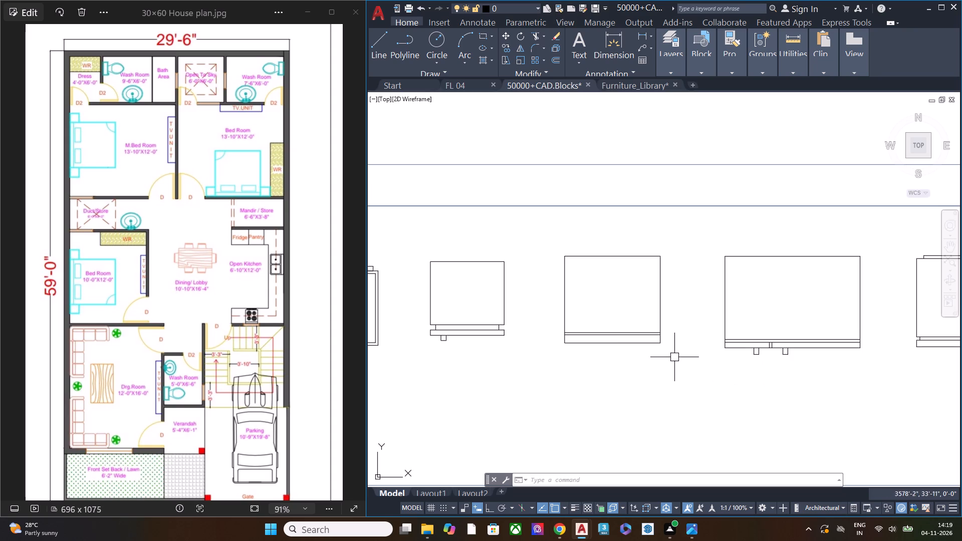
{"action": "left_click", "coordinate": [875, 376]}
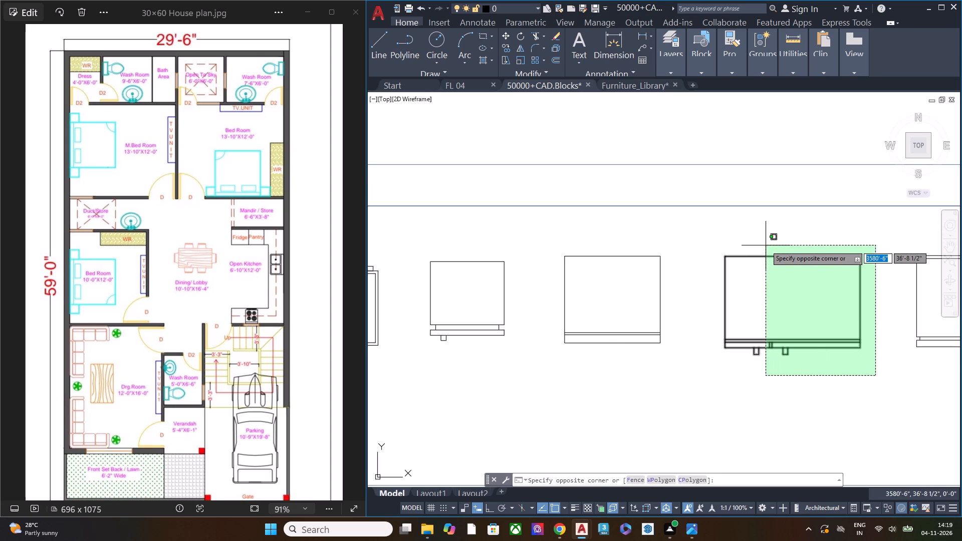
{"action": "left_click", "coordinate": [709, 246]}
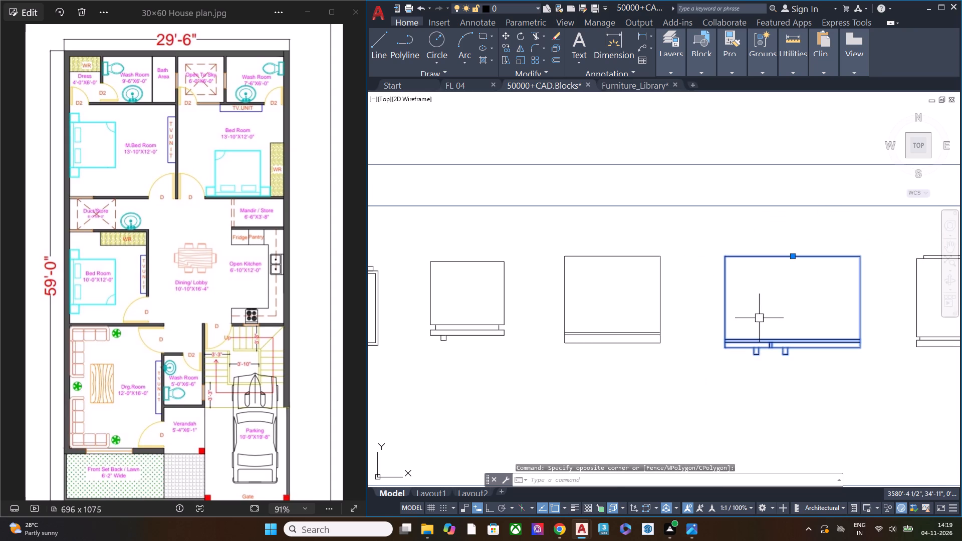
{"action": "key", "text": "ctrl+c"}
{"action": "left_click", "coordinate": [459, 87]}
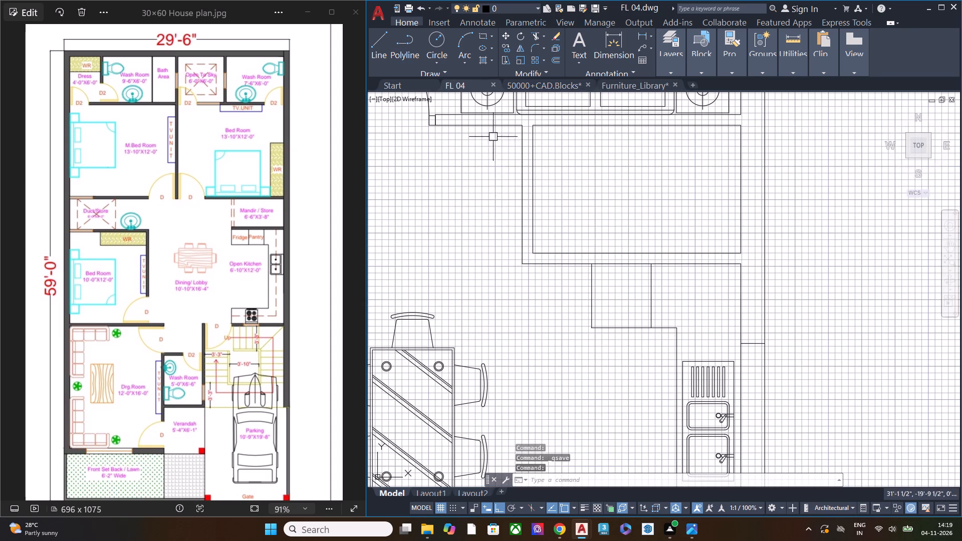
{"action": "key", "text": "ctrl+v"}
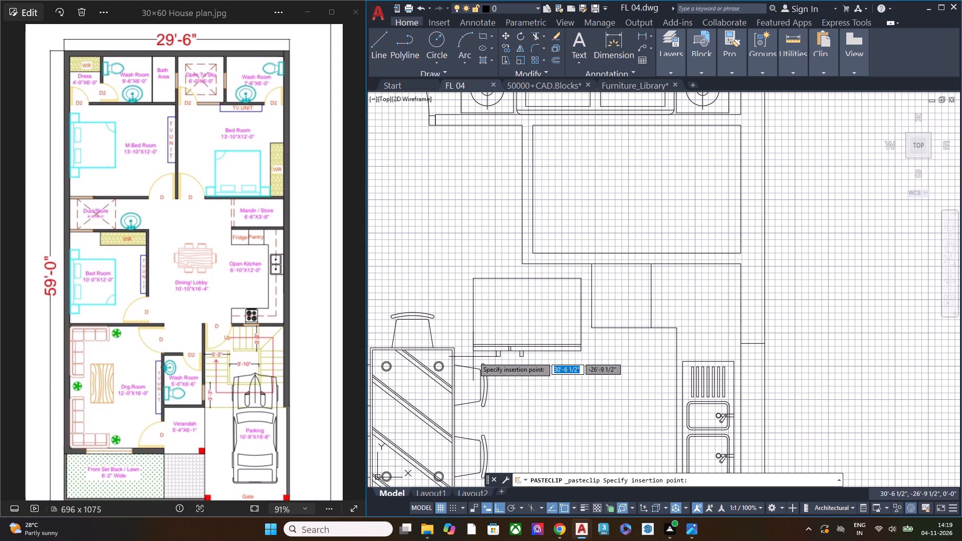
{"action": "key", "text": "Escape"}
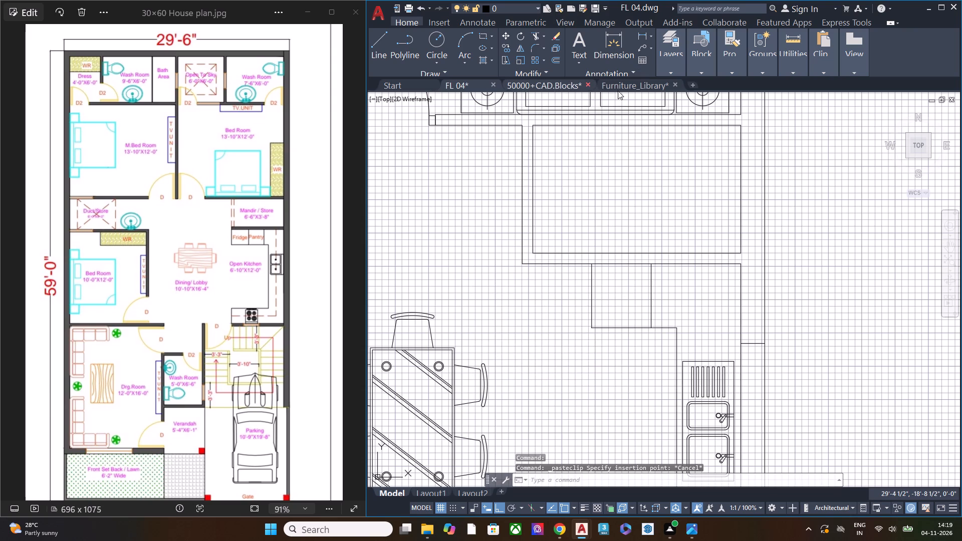
Copy the nearly square, double-outlined refrigerator plan block from 50000+CAD.Blocks into the fridge bay beside the pantry counter in FL 04.
{"action": "left_click", "coordinate": [618, 84]}
{"action": "left_click", "coordinate": [539, 87]}
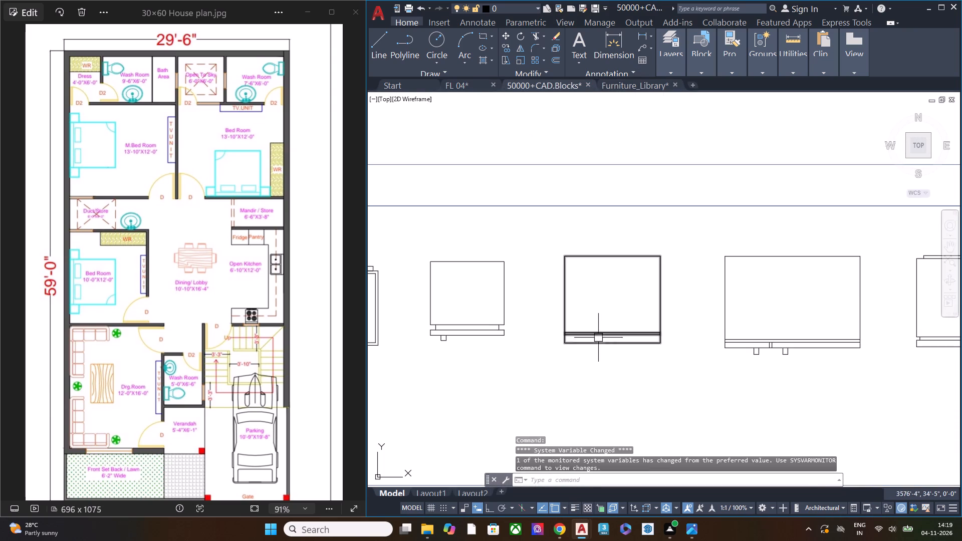
{"action": "scroll", "coordinate": [683, 264], "scroll_direction": "down", "scroll_amount": 2}
{"action": "middle_click_drag", "start_coordinate": [730, 333], "coordinate": [457, 335]}
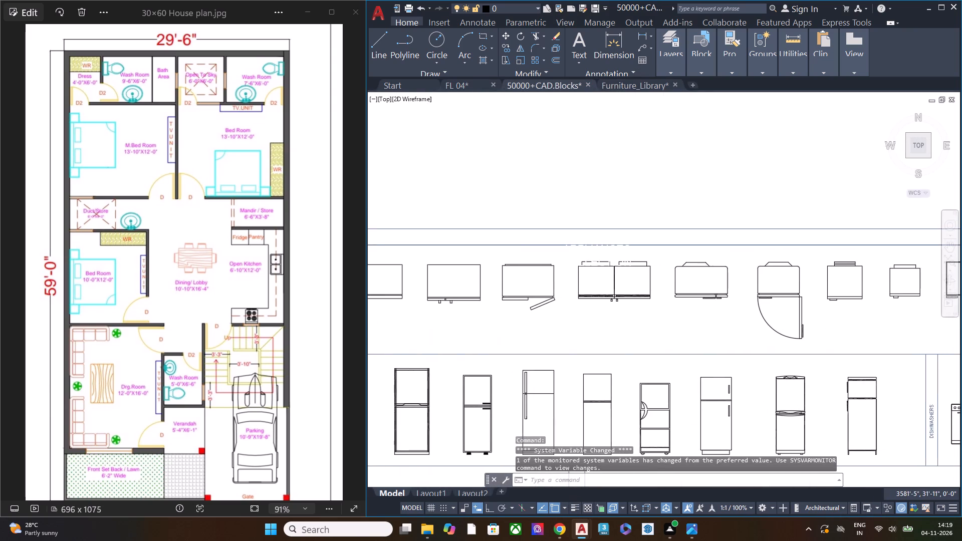
{"action": "middle_click_drag", "start_coordinate": [710, 345], "coordinate": [501, 349]}
{"action": "scroll", "coordinate": [789, 293], "scroll_direction": "up", "scroll_amount": 2}
{"action": "scroll", "coordinate": [794, 288], "scroll_direction": "down", "scroll_amount": 1}
{"action": "scroll", "coordinate": [794, 288], "scroll_direction": "up", "scroll_amount": 1}
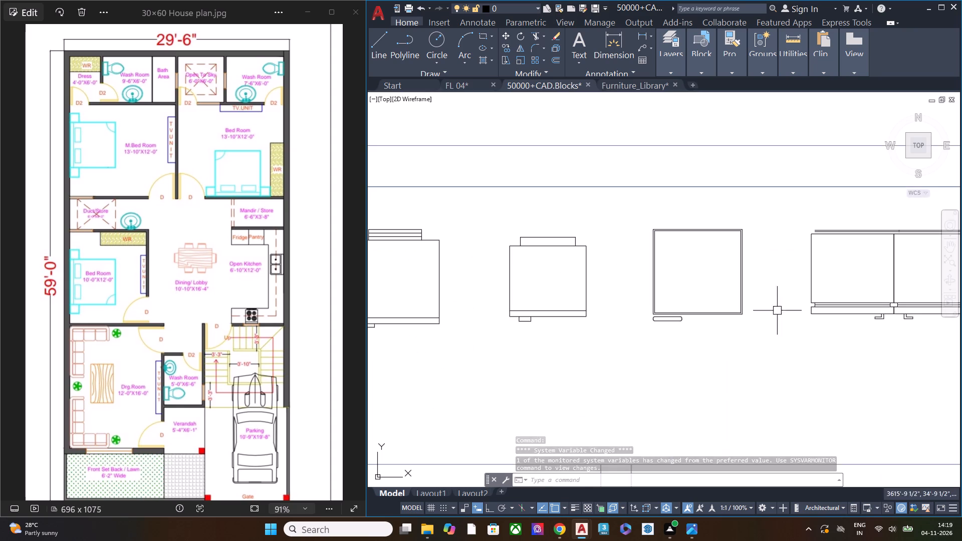
{"action": "left_click", "coordinate": [768, 352]}
{"action": "left_click", "coordinate": [610, 210]}
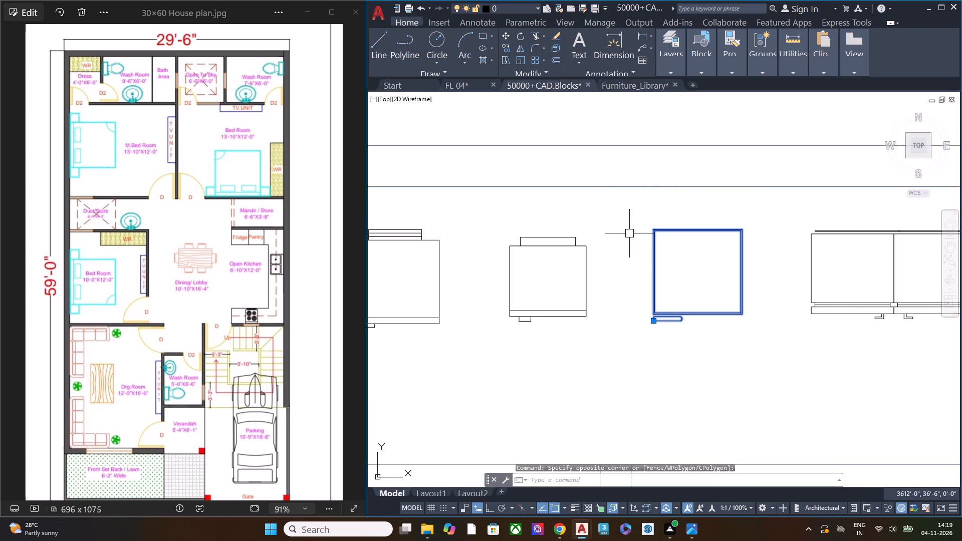
{"action": "key", "text": "ctrl+c"}
{"action": "left_click", "coordinate": [465, 86]}
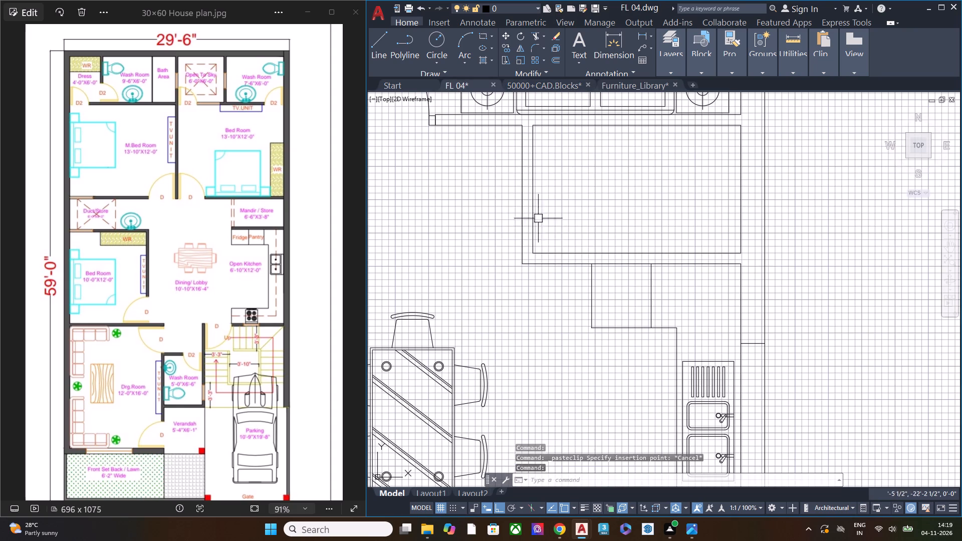
{"action": "key", "text": "ctrl+v"}
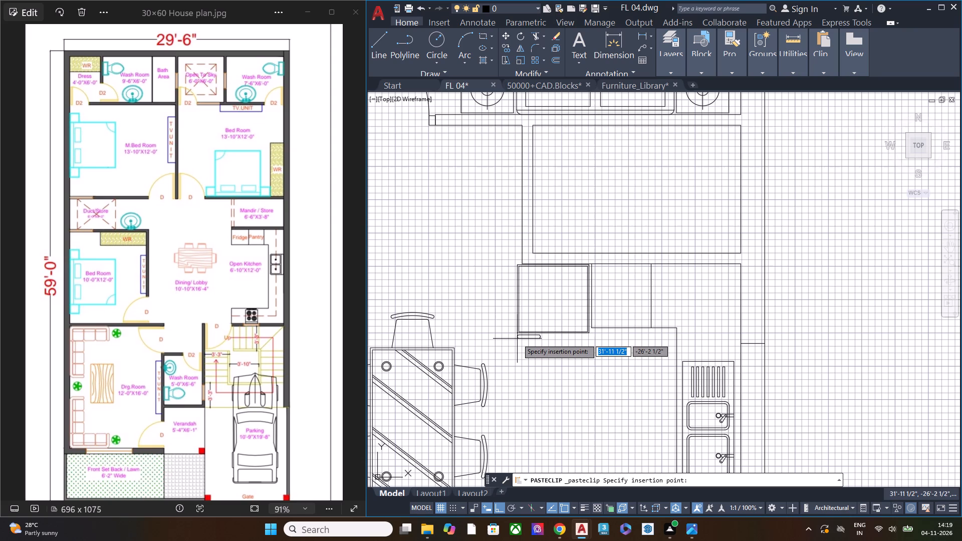
{"action": "left_click", "coordinate": [517, 339]}
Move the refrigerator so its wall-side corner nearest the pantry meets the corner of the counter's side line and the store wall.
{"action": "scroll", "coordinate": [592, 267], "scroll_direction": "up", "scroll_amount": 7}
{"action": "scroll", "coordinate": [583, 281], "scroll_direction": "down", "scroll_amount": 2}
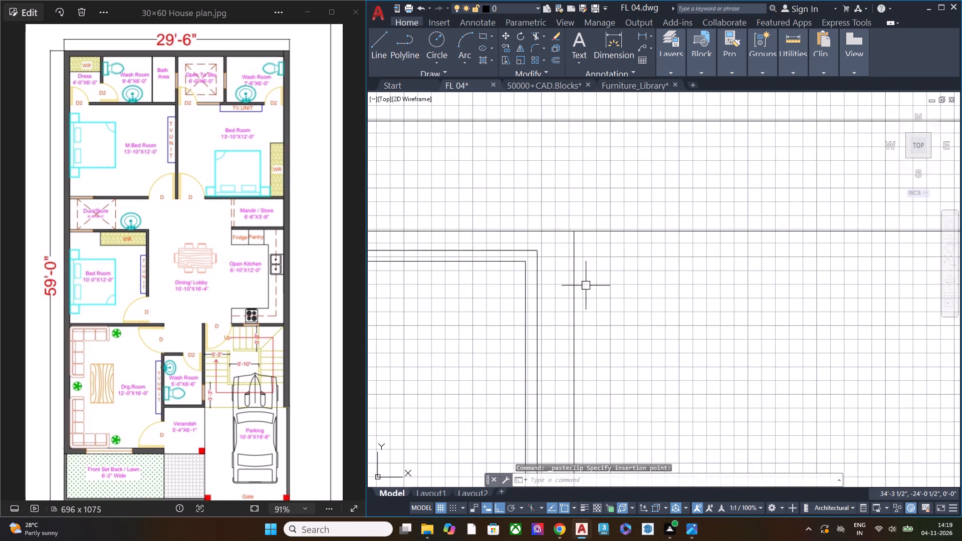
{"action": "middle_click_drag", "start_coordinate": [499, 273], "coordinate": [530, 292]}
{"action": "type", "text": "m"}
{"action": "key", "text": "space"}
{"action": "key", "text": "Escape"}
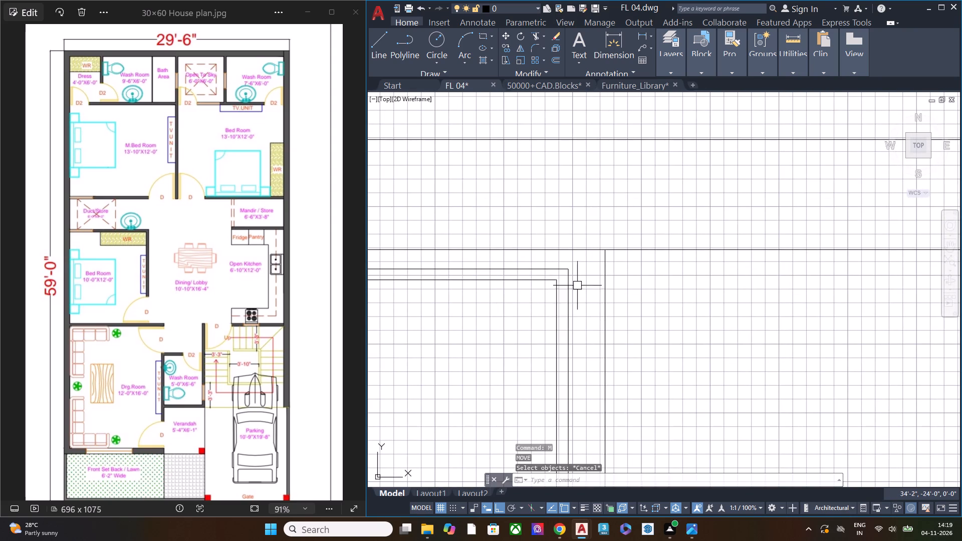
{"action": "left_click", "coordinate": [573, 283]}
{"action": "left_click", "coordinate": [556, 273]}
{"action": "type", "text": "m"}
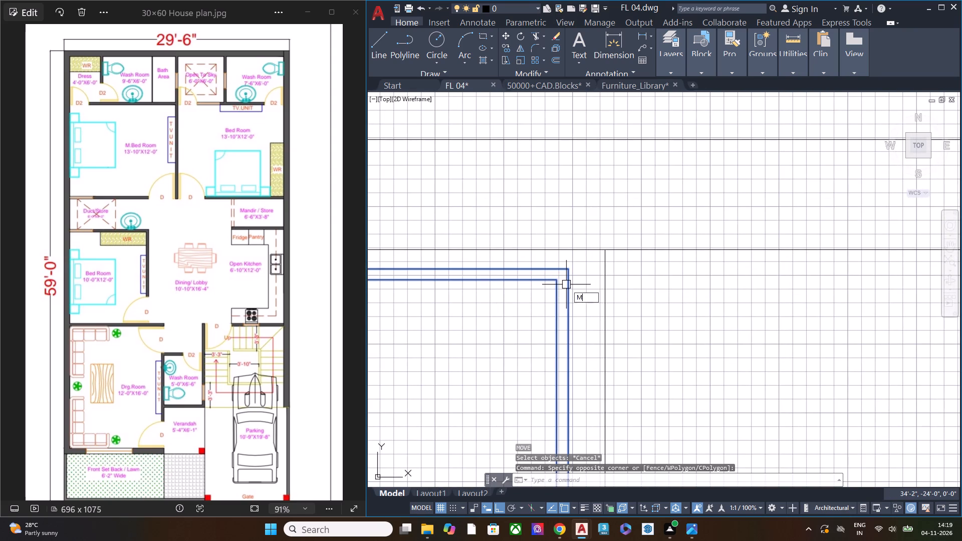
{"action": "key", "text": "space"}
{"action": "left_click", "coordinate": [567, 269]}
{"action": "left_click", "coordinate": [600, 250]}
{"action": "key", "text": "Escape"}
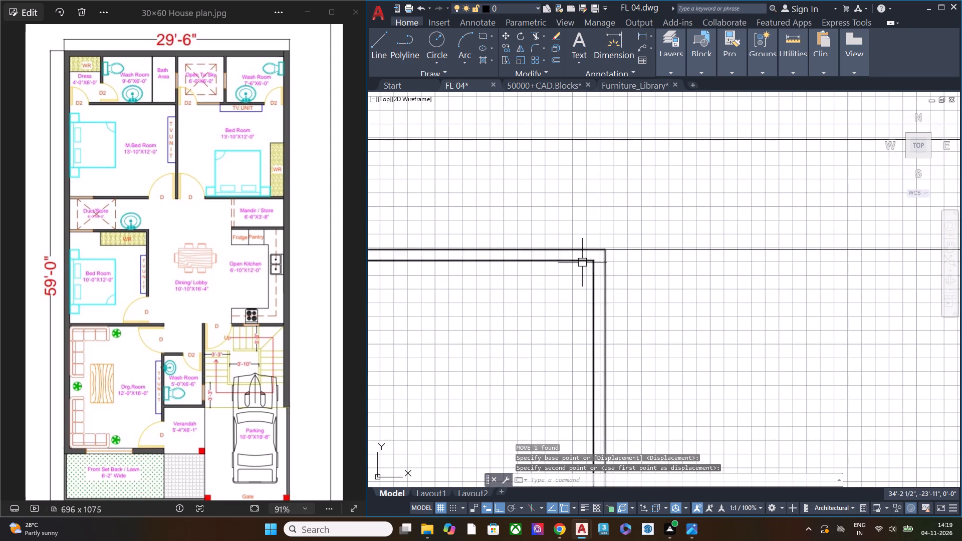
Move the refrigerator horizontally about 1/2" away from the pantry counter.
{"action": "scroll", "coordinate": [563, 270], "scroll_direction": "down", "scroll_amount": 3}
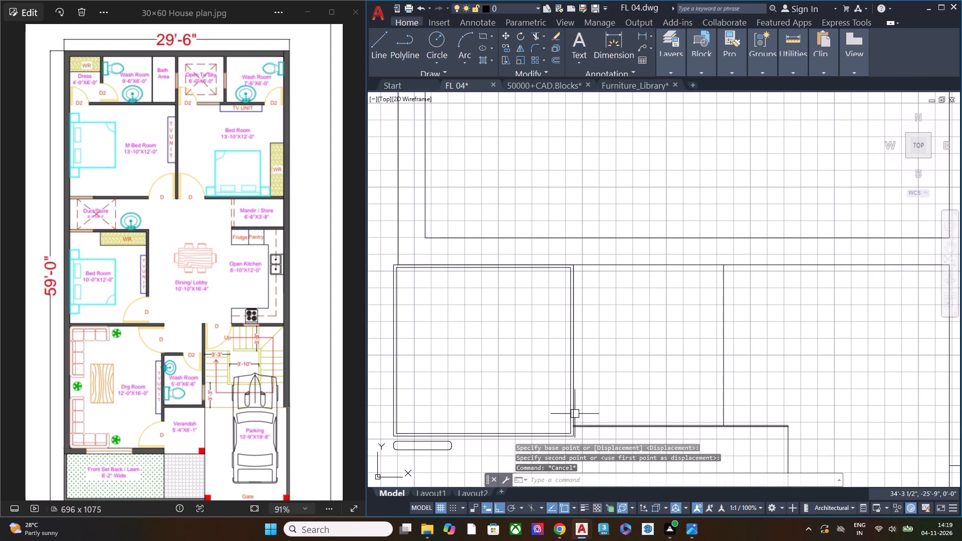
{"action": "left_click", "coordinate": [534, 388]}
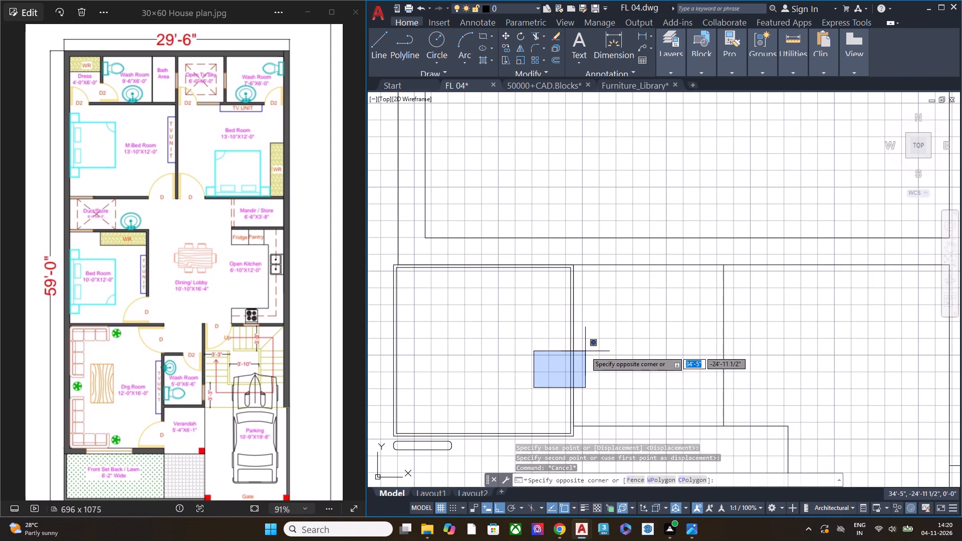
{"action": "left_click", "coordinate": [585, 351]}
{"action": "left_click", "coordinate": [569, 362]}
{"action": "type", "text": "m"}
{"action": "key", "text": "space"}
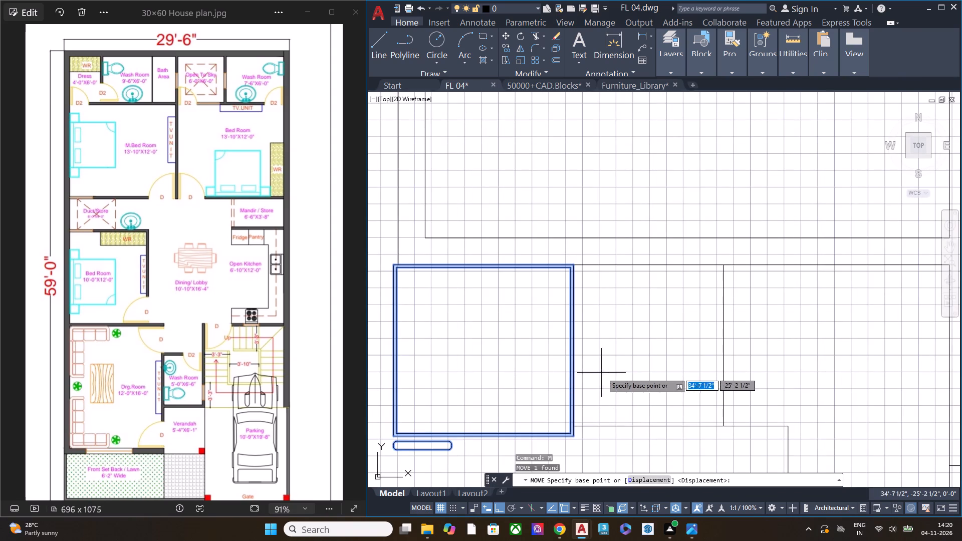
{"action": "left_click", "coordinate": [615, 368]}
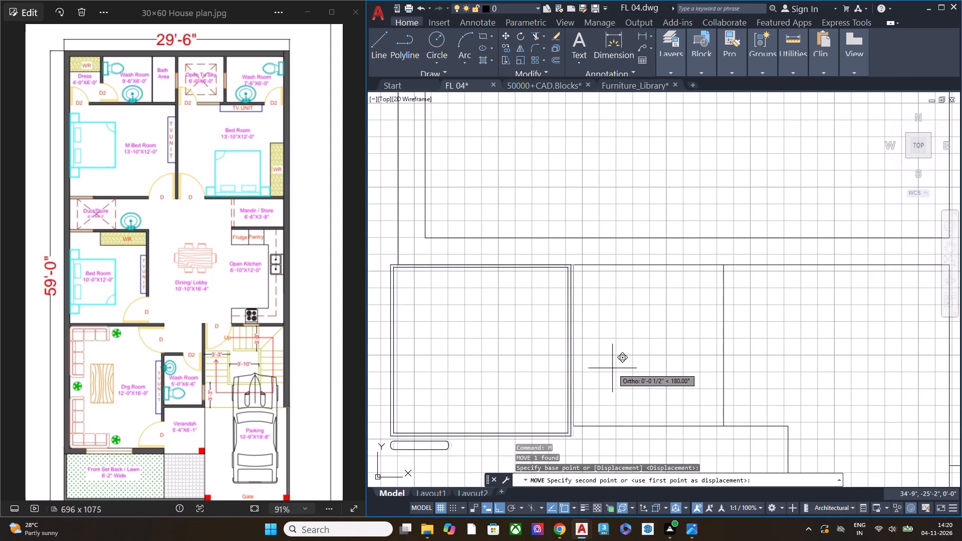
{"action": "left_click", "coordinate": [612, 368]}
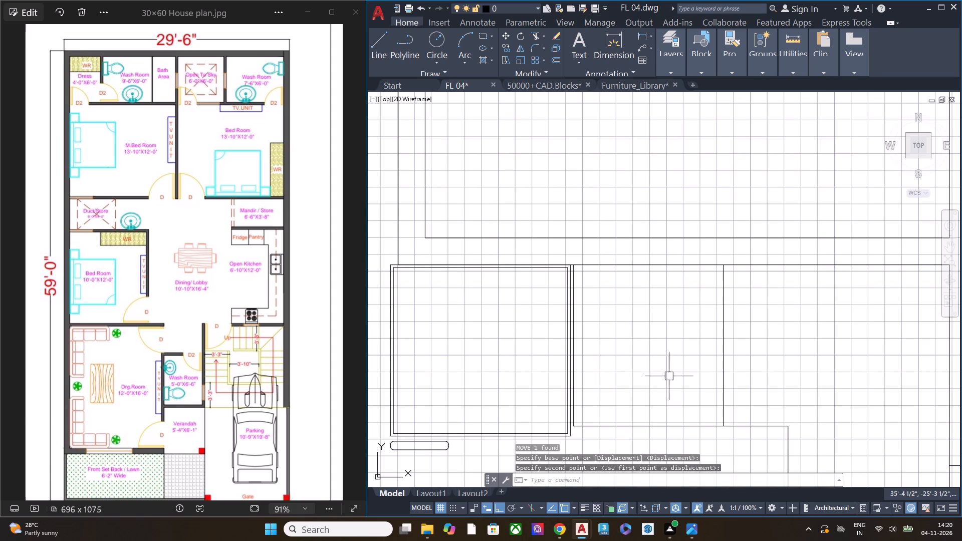
Move the pantry counter's inner divider line horizontally about 4" toward the outer wall.
{"action": "left_click_drag", "start_coordinate": [759, 379], "coordinate": [754, 378]}
{"action": "left_click", "coordinate": [694, 348]}
{"action": "middle_click_drag", "start_coordinate": [716, 368], "coordinate": [570, 354]}
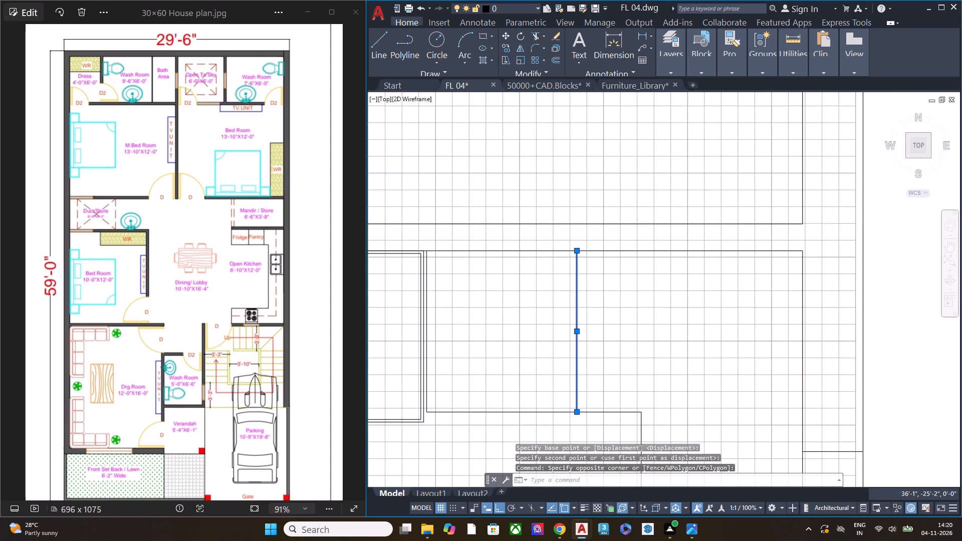
{"action": "type", "text": "m"}
{"action": "key", "text": "space"}
{"action": "left_click", "coordinate": [639, 341]}
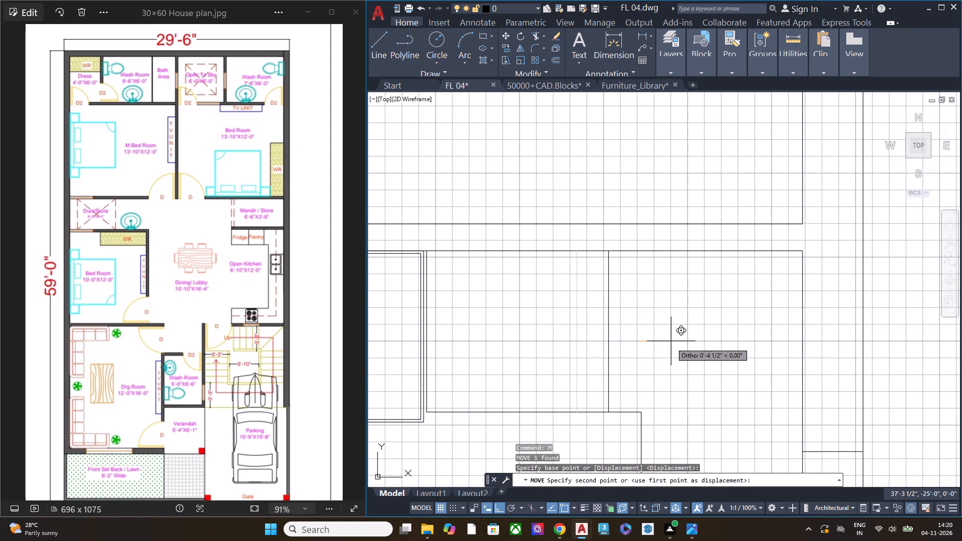
{"action": "left_click", "coordinate": [666, 343]}
{"action": "key", "text": "Escape"}
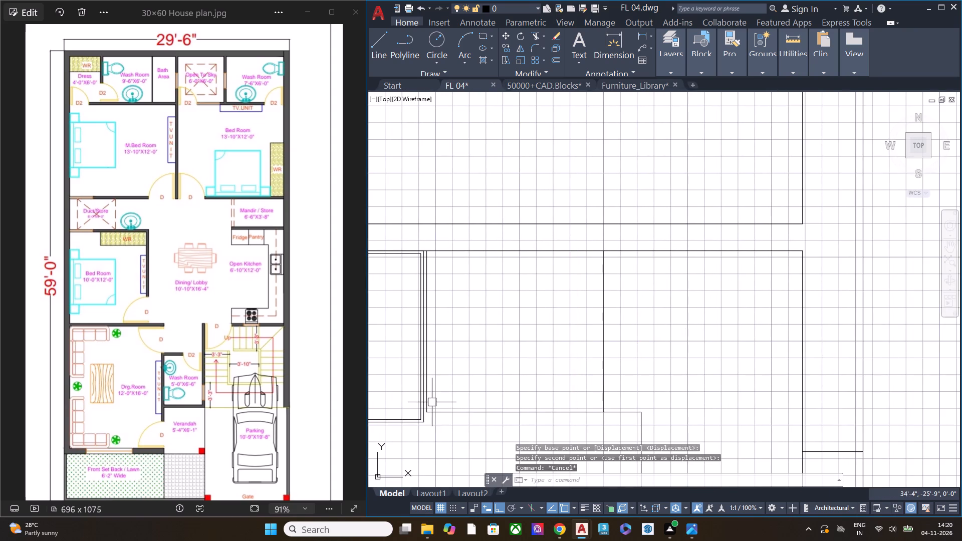
Move the pantry counter's fridge-side line horizontally about 2 1/2" toward the outer wall.
{"action": "left_click", "coordinate": [428, 401]}
{"action": "type", "text": "m"}
{"action": "key", "text": "space"}
{"action": "left_click", "coordinate": [489, 385]}
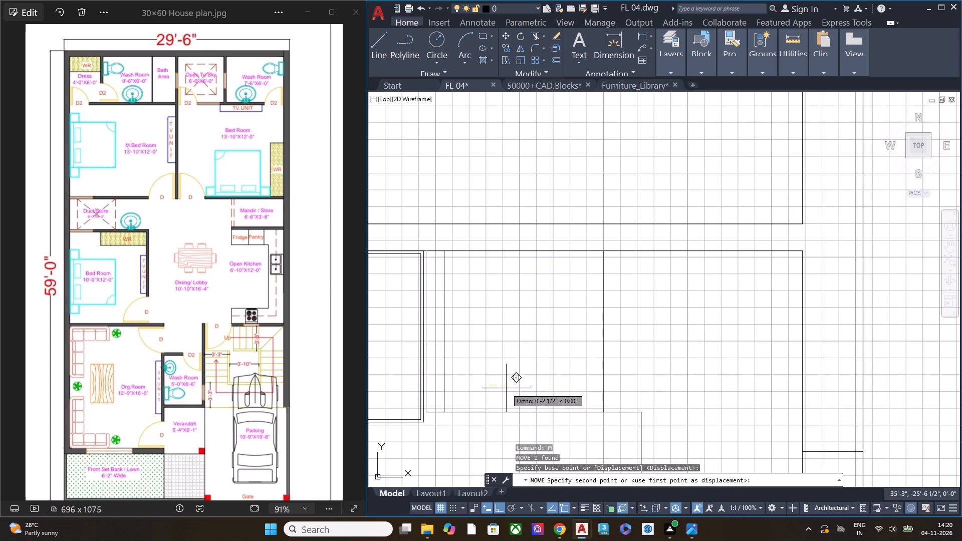
{"action": "left_click", "coordinate": [506, 388]}
{"action": "key", "text": "Escape"}
Trim the counter front line's overhang beyond the shifted fridge-side line.
{"action": "middle_click_drag", "start_coordinate": [516, 368], "coordinate": [614, 316]}
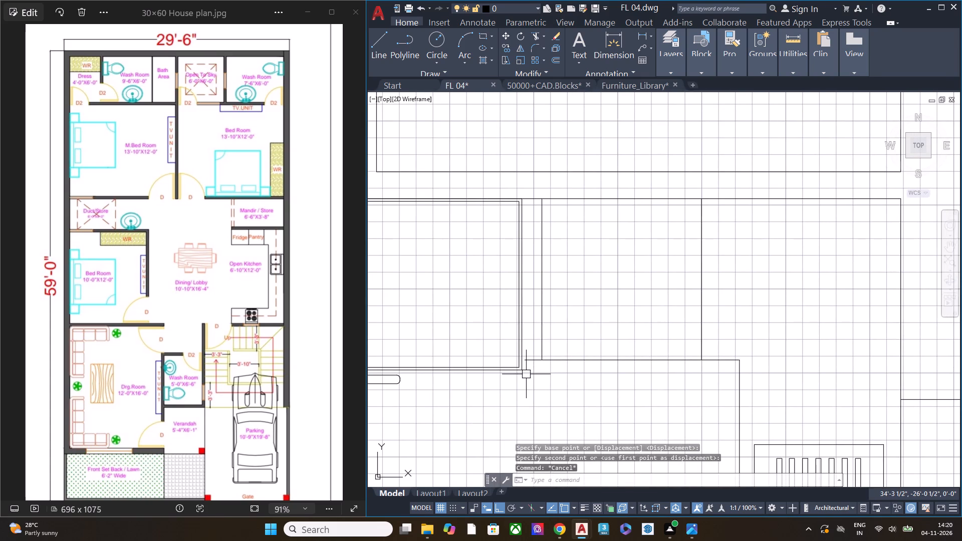
{"action": "type", "text": "tr"}
{"action": "key", "text": "space"}
{"action": "left_click", "coordinate": [529, 355]}
{"action": "left_click", "coordinate": [529, 368]}
{"action": "key", "text": "Escape"}
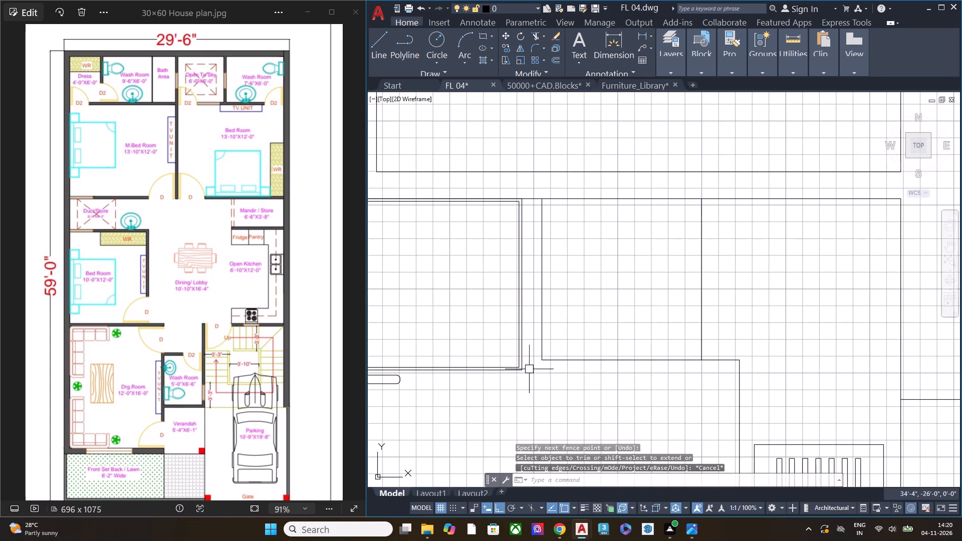
Move the refrigerator about 3" toward the pantry so its wall-side corner meets the shifted counter side line's corner.
{"action": "scroll", "coordinate": [572, 385], "scroll_direction": "down", "scroll_amount": 1}
{"action": "scroll", "coordinate": [572, 385], "scroll_direction": "up", "scroll_amount": 1}
{"action": "scroll", "coordinate": [572, 385], "scroll_direction": "down", "scroll_amount": 1}
{"action": "left_click_drag", "start_coordinate": [544, 390], "coordinate": [537, 380]}
{"action": "left_click", "coordinate": [506, 352]}
{"action": "type", "text": "m"}
{"action": "key", "text": "space"}
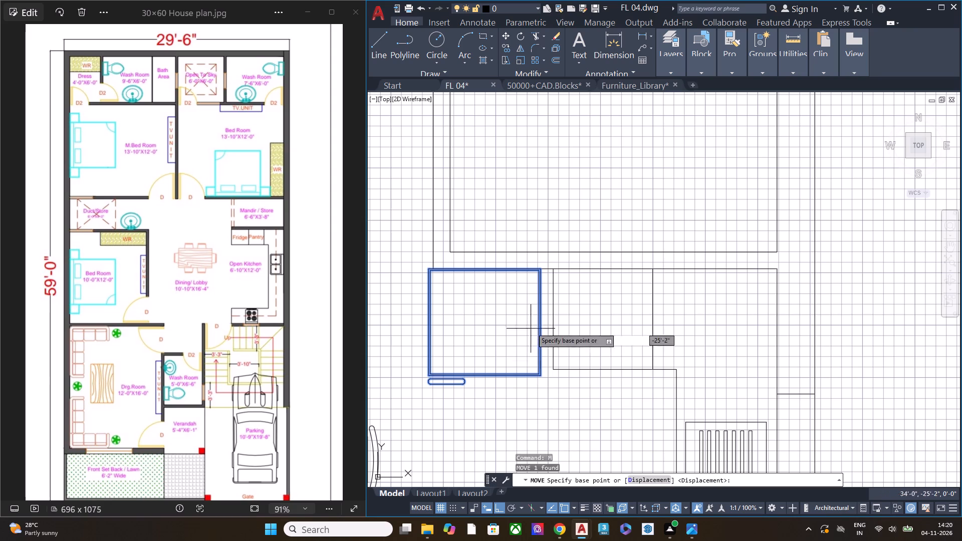
{"action": "scroll", "coordinate": [536, 274], "scroll_direction": "up", "scroll_amount": 5}
{"action": "left_click", "coordinate": [561, 244]}
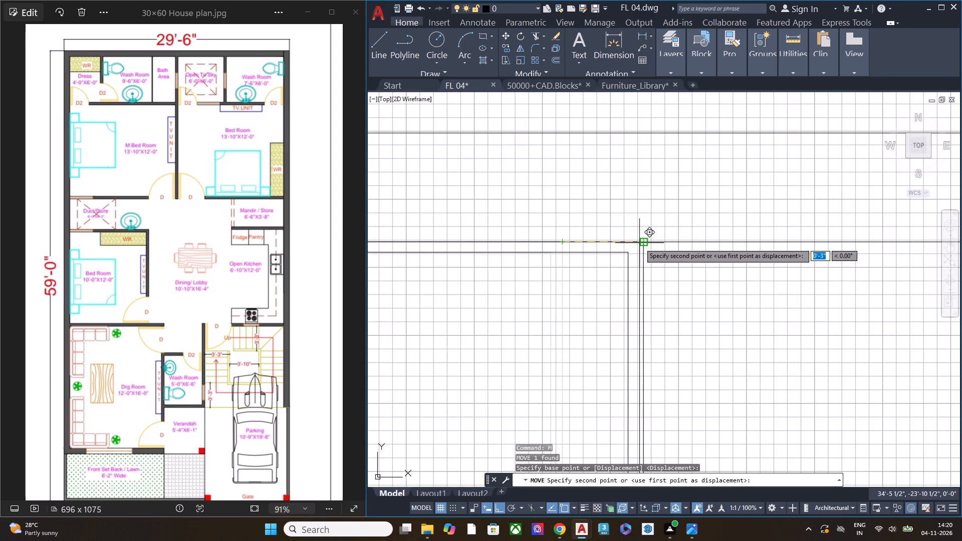
{"action": "left_click", "coordinate": [639, 243]}
{"action": "key", "text": "Escape"}
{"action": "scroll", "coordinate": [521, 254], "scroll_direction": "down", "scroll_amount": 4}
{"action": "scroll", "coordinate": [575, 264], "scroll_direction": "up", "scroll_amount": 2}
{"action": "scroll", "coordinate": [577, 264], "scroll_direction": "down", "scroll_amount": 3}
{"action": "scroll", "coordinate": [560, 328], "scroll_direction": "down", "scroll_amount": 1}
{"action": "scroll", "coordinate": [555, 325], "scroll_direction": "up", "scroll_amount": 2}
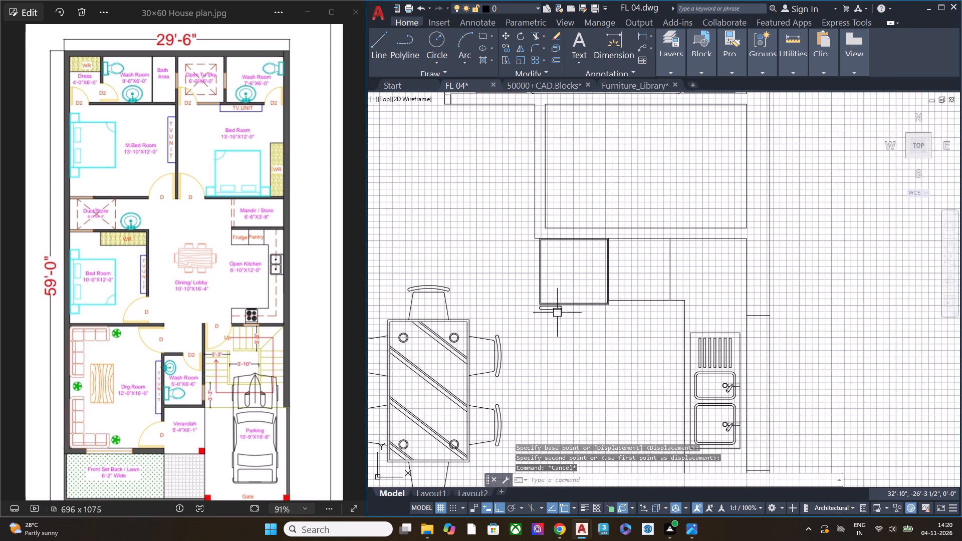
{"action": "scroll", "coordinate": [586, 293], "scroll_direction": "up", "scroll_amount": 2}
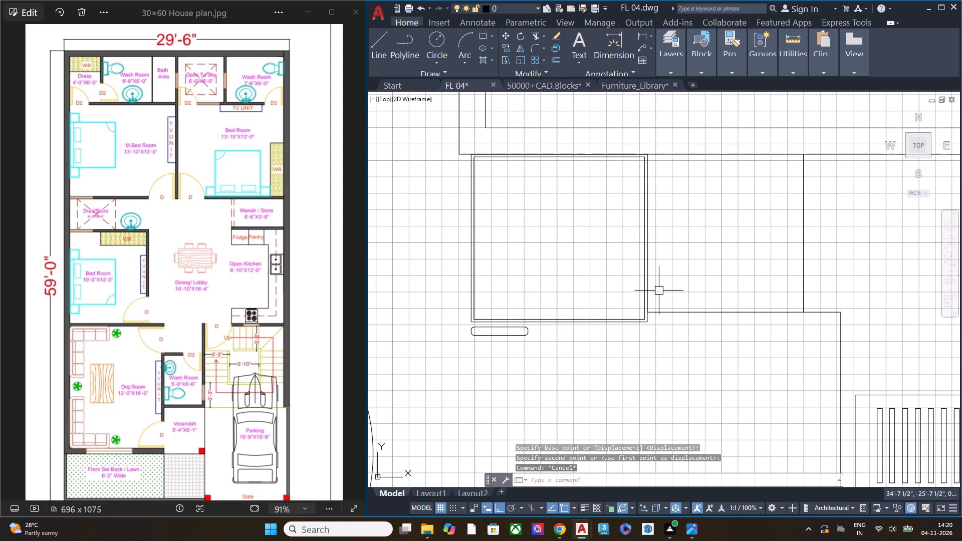
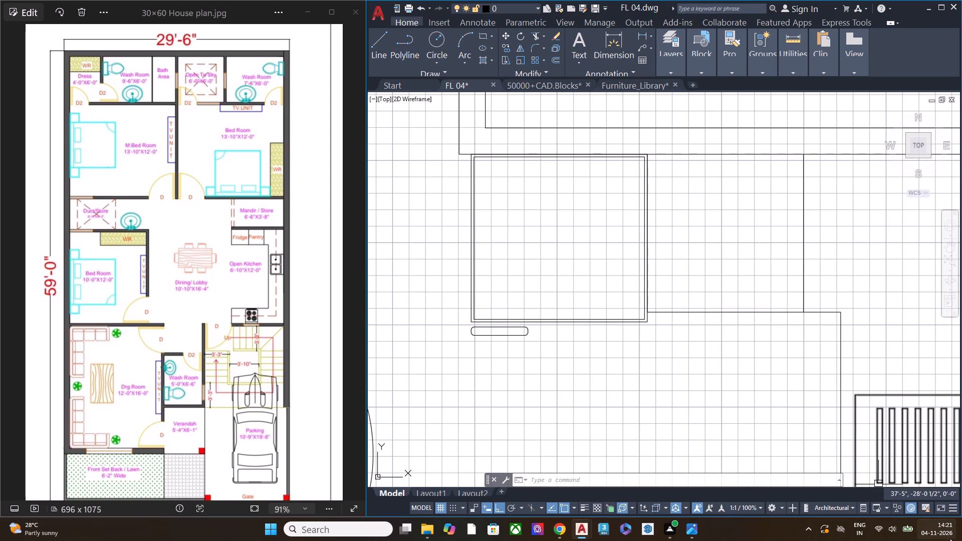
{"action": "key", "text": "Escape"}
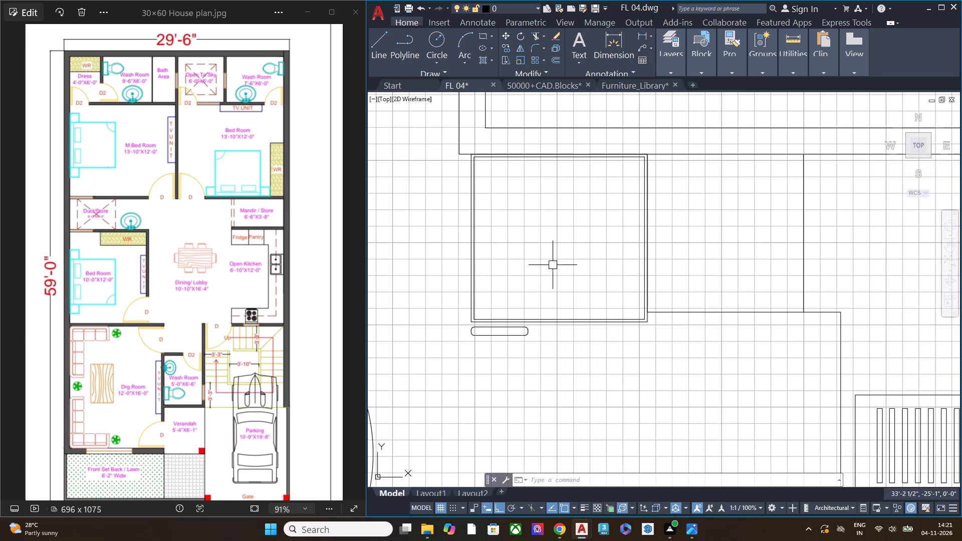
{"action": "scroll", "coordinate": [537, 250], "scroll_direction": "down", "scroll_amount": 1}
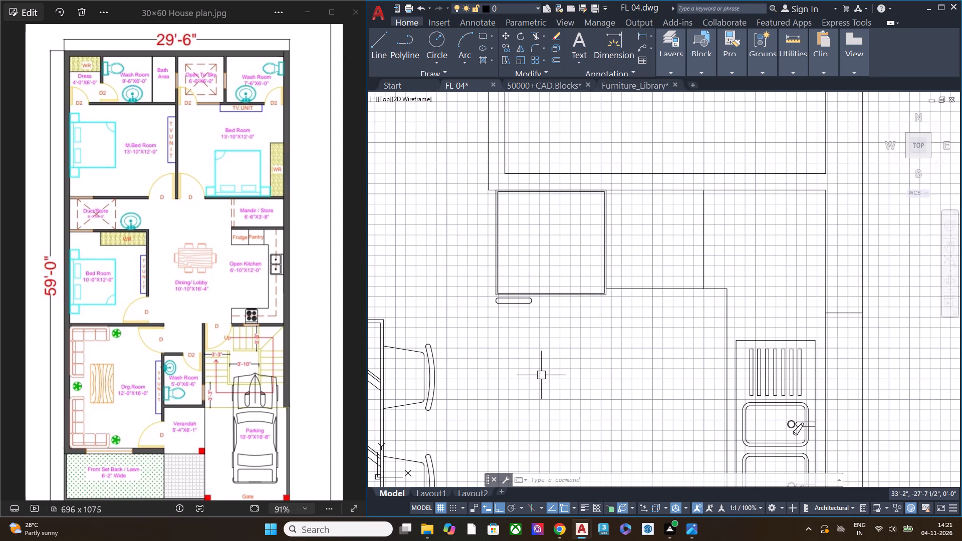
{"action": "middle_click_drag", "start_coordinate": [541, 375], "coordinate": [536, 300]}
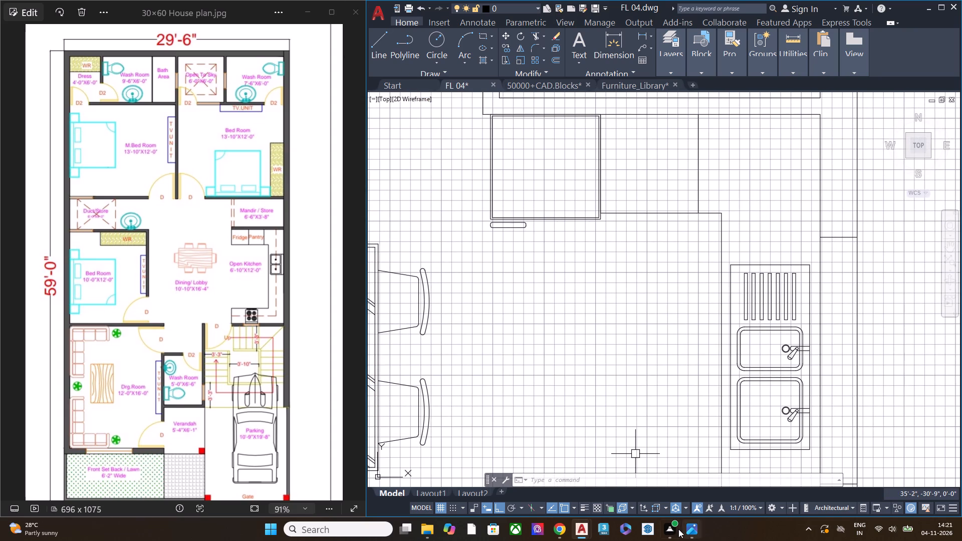
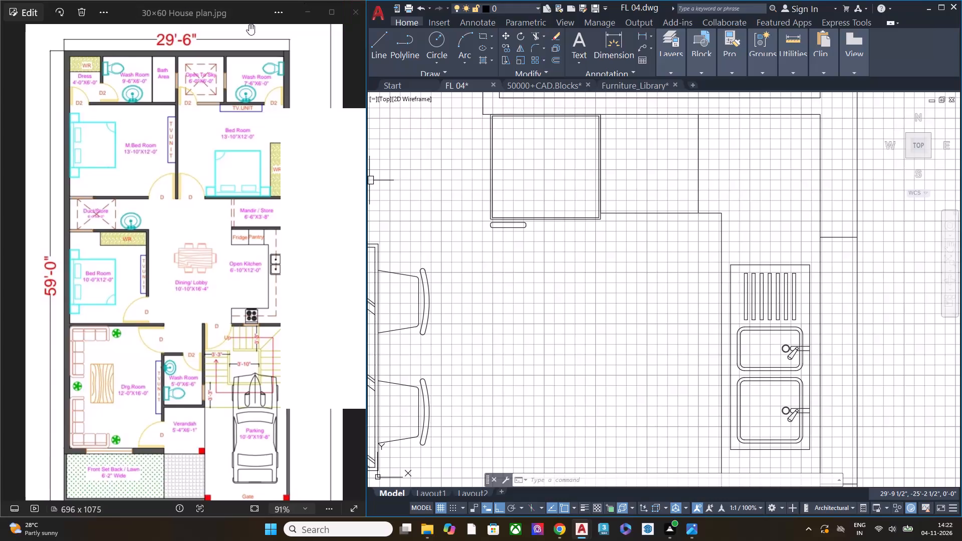
Review the house plan reference and survey the FL 04 plan from the kitchen and dining area up to the master bedroom.
{"action": "left_click", "coordinate": [249, 13]}
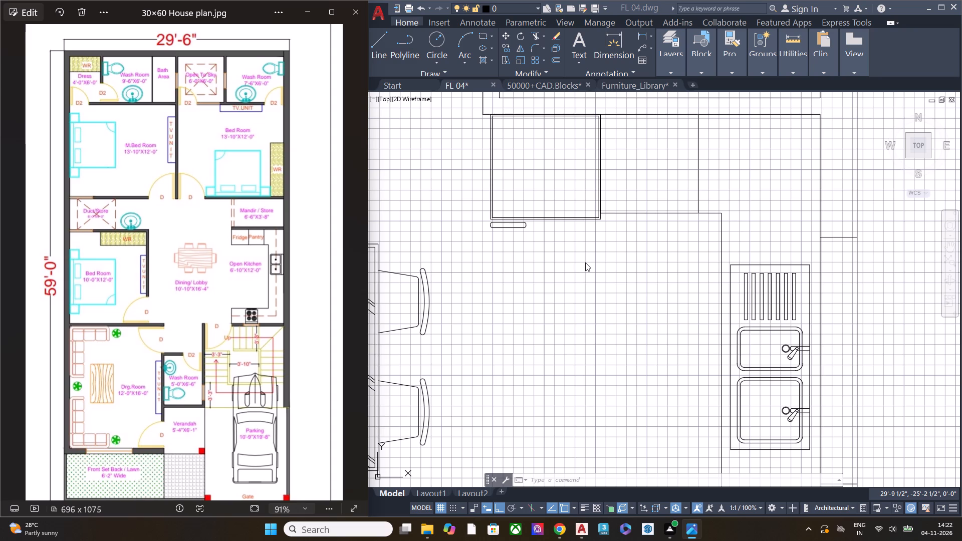
{"action": "key", "text": "Escape"}
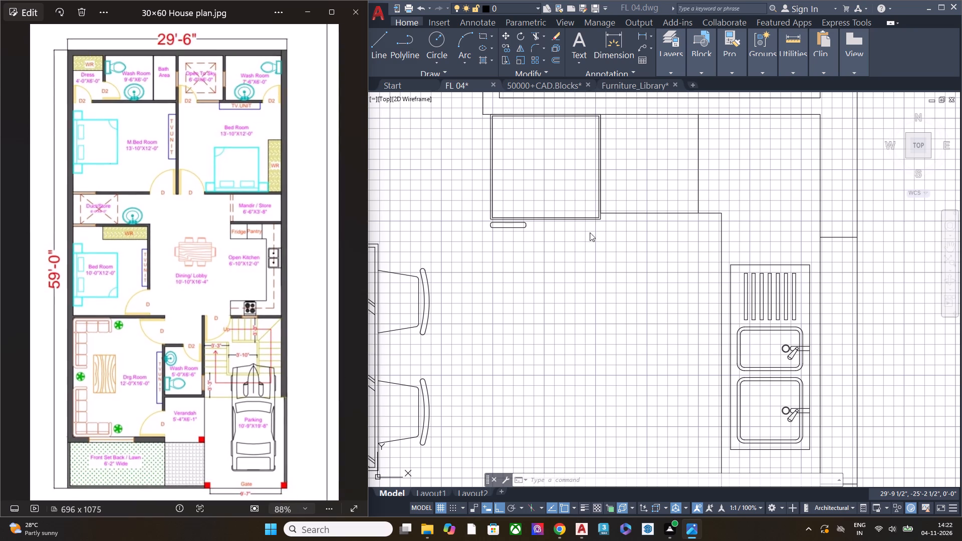
{"action": "scroll", "coordinate": [591, 218], "scroll_direction": "down", "scroll_amount": 2}
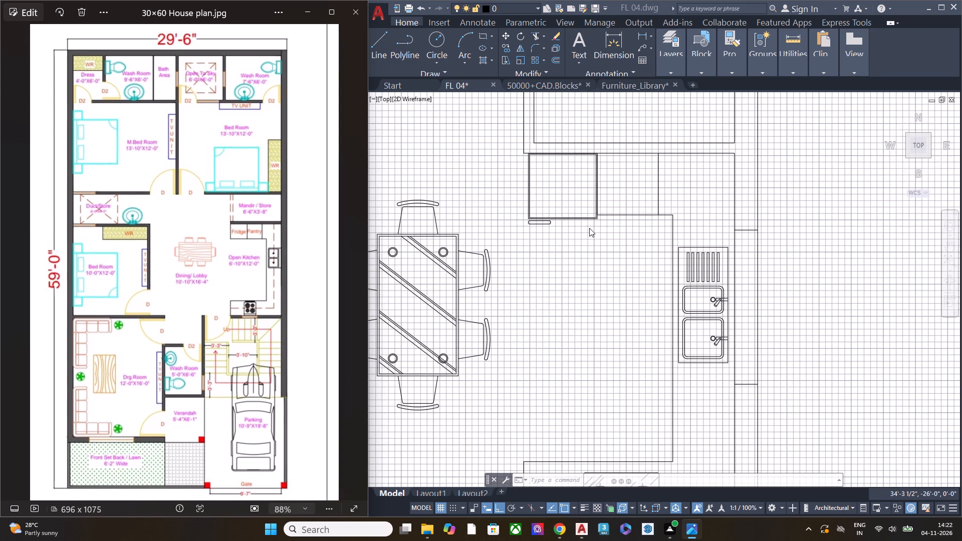
{"action": "middle_click_drag", "start_coordinate": [575, 265], "coordinate": [698, 392]}
{"action": "middle_click_drag", "start_coordinate": [556, 261], "coordinate": [582, 299]}
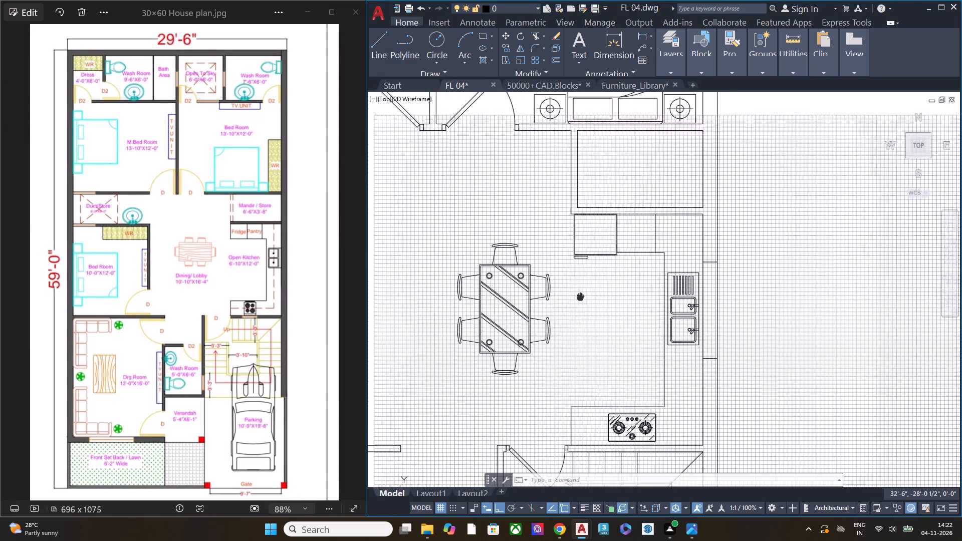
{"action": "middle_click_drag", "start_coordinate": [582, 299], "coordinate": [755, 365]}
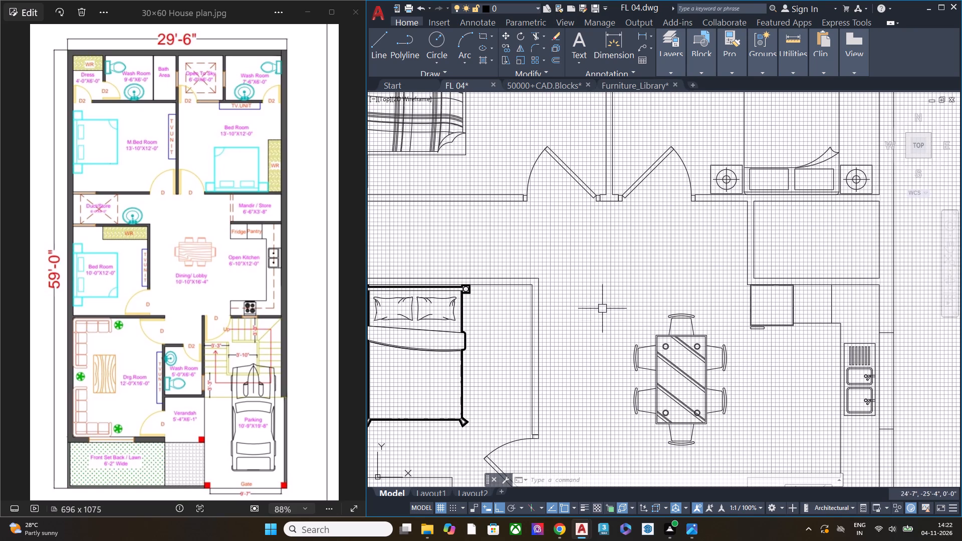
{"action": "middle_click_drag", "start_coordinate": [615, 278], "coordinate": [634, 330]}
{"action": "middle_click_drag", "start_coordinate": [513, 271], "coordinate": [593, 364]}
{"action": "middle_click_drag", "start_coordinate": [568, 250], "coordinate": [568, 316]}
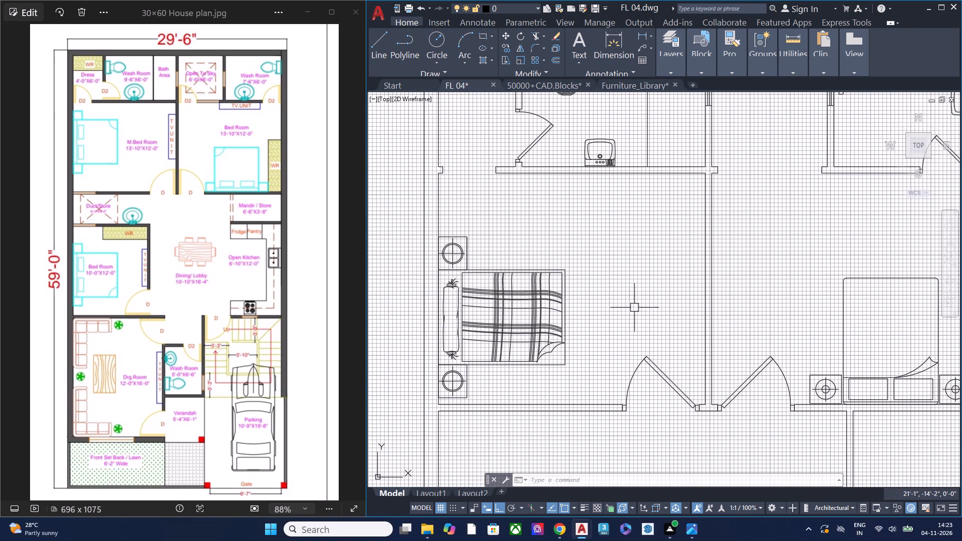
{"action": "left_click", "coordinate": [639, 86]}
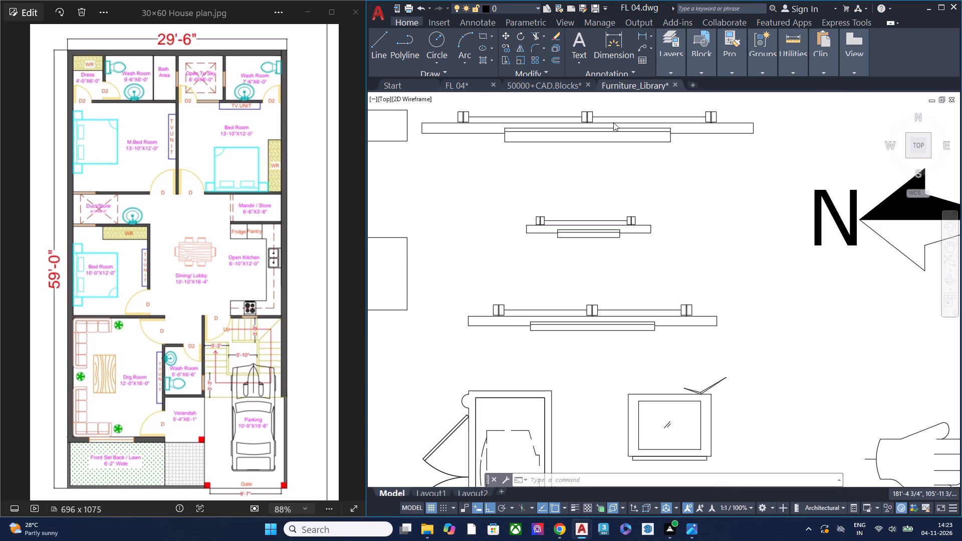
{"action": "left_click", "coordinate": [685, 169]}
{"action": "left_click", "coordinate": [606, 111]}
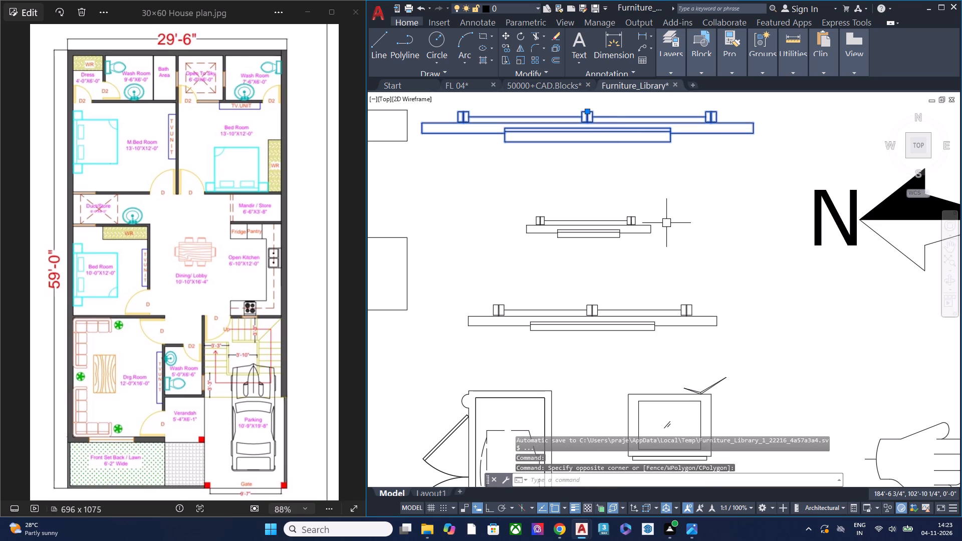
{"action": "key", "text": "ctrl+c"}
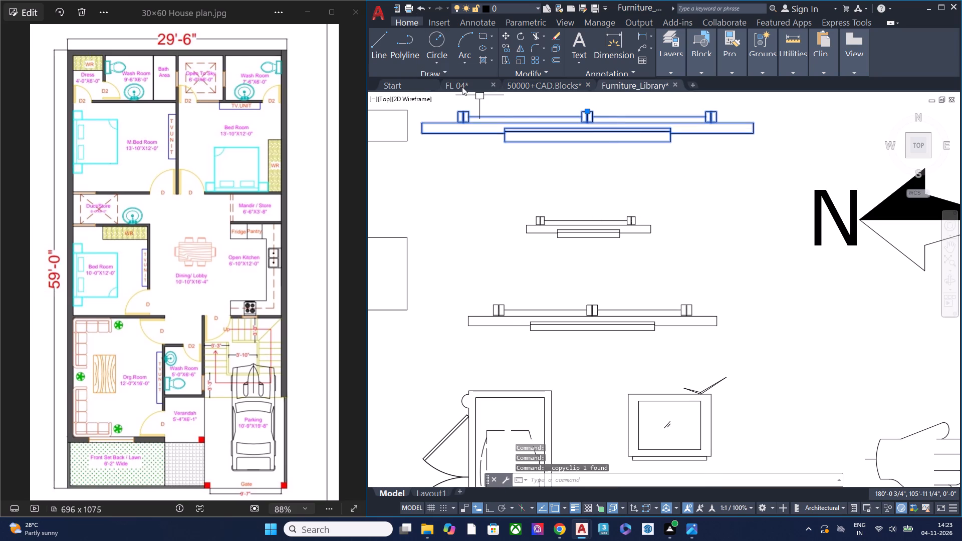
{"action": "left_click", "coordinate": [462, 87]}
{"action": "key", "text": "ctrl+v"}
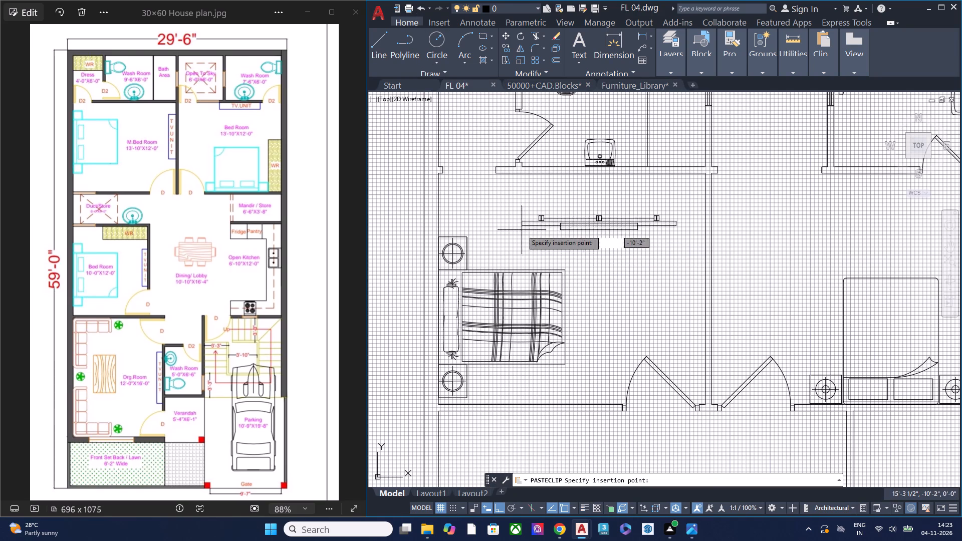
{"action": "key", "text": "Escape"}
Copy the mid-sized wall-mounted TV unit from Furniture_Library into FL 04, placing it in the master bedroom beside the bed.
{"action": "left_click", "coordinate": [616, 88]}
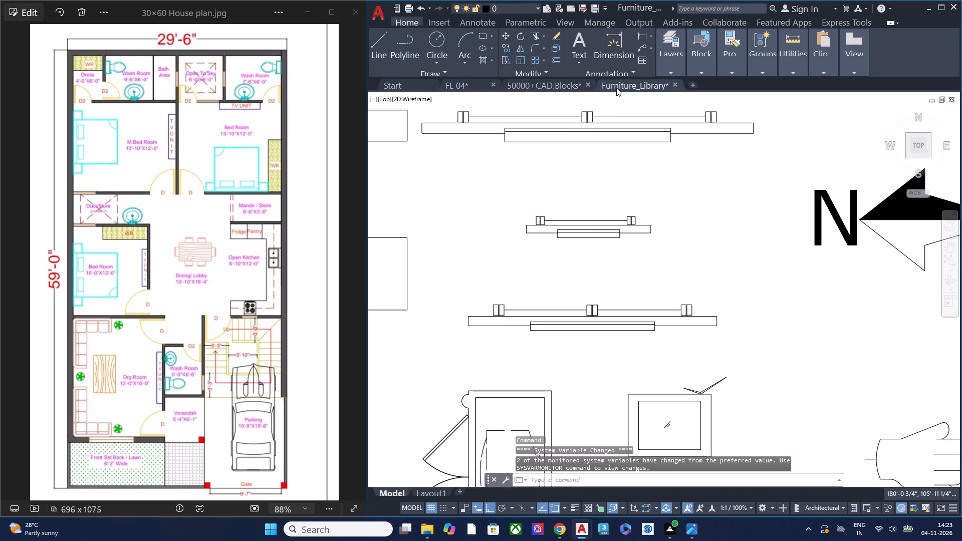
{"action": "left_click", "coordinate": [671, 342]}
{"action": "left_click", "coordinate": [636, 307]}
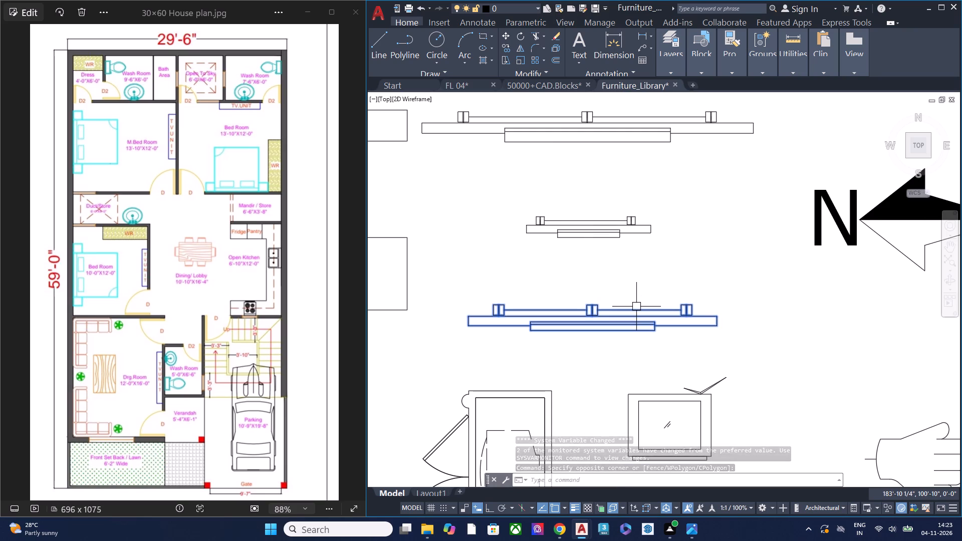
{"action": "key", "text": "ctrl+c"}
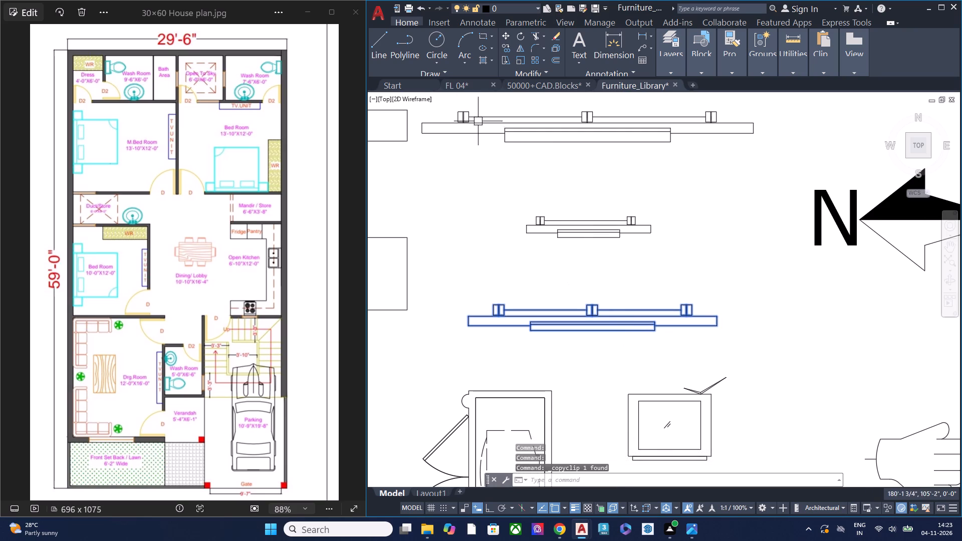
{"action": "left_click", "coordinate": [467, 88]}
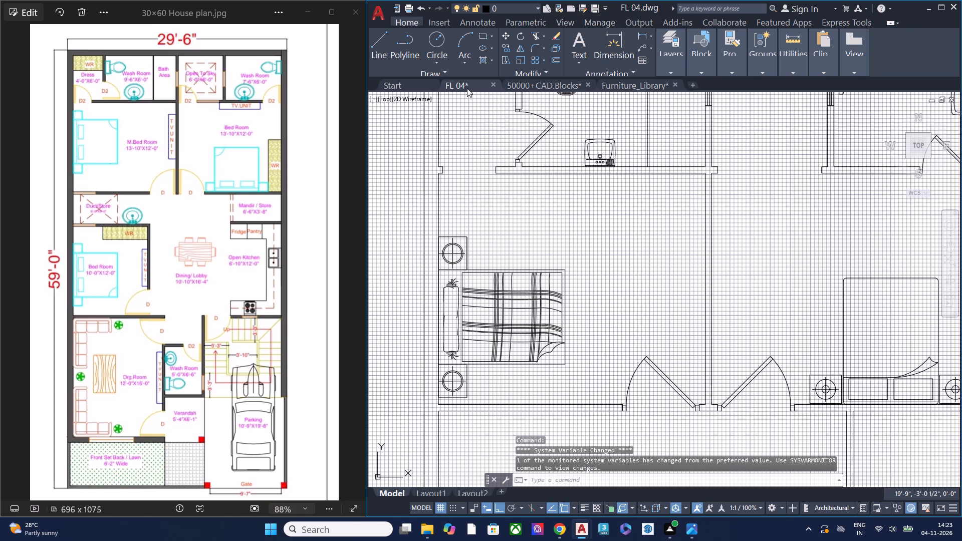
{"action": "key", "text": "ctrl+v"}
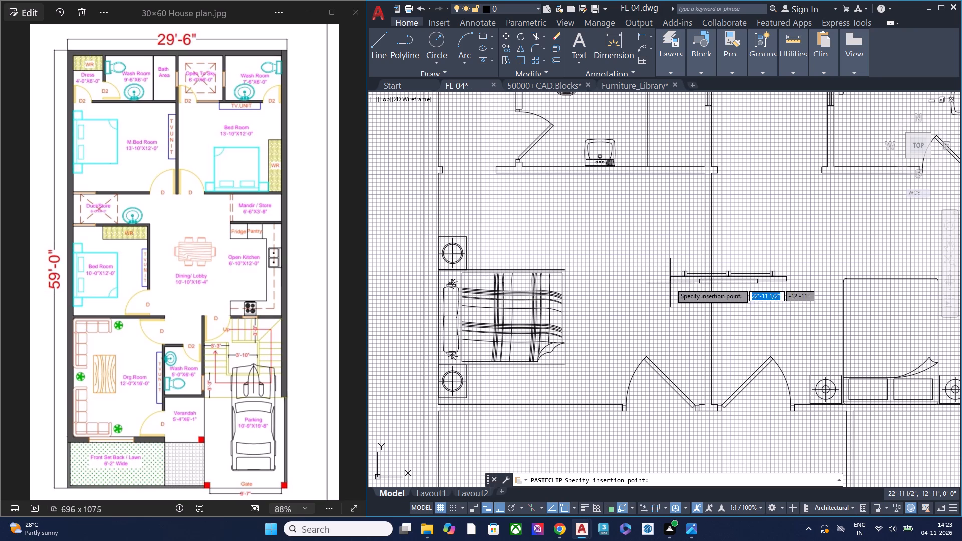
{"action": "left_click", "coordinate": [555, 256]}
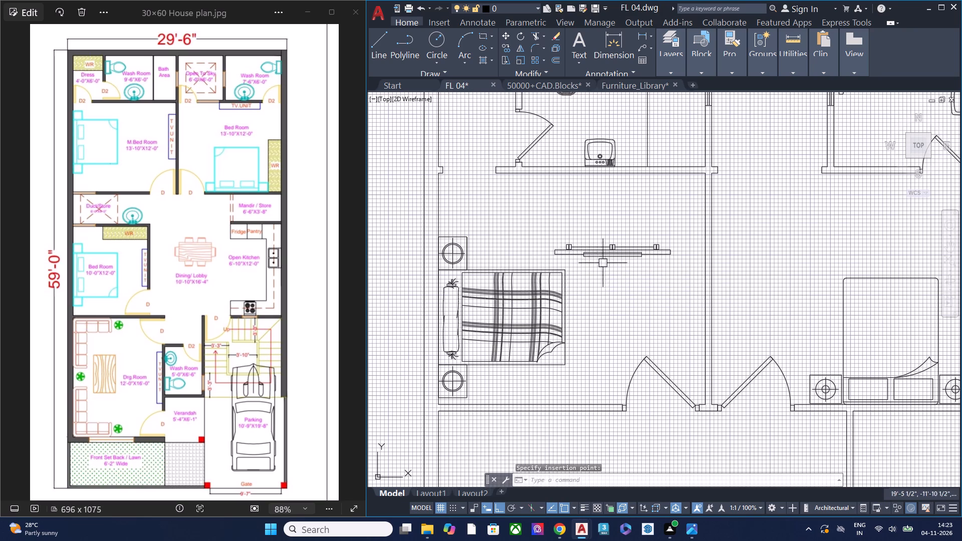
Rotate the pasted TV unit 270° so it stands vertically with its brackets facing the wall between the two bedrooms.
{"action": "left_click_drag", "start_coordinate": [618, 269], "coordinate": [614, 262]}
{"action": "left_click", "coordinate": [584, 229]}
{"action": "key", "text": "r"}
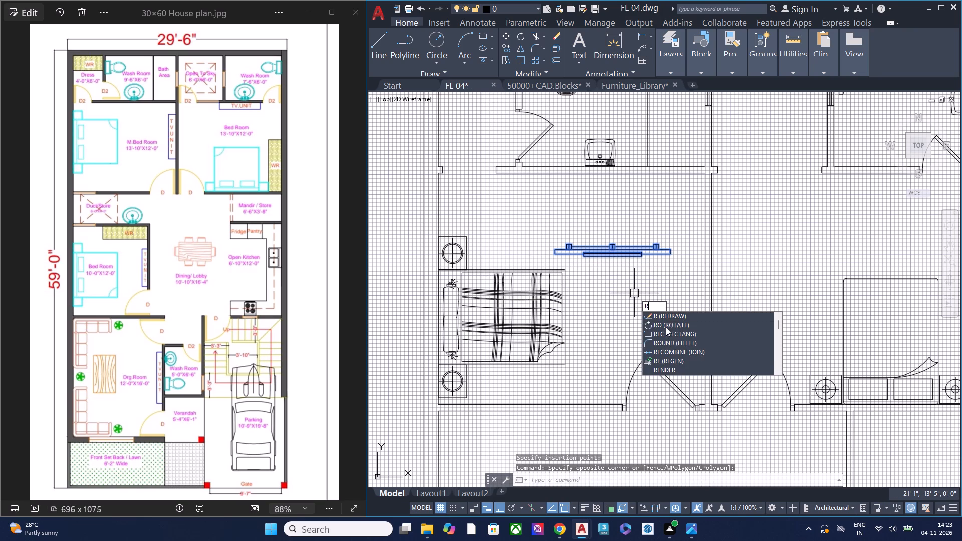
{"action": "left_click", "coordinate": [666, 327]}
{"action": "left_click", "coordinate": [670, 299]}
{"action": "left_click", "coordinate": [667, 313]}
Move the TV unit so its bracket corner sits on the master bedroom face of the wall between the two bedrooms.
{"action": "left_click", "coordinate": [711, 228]}
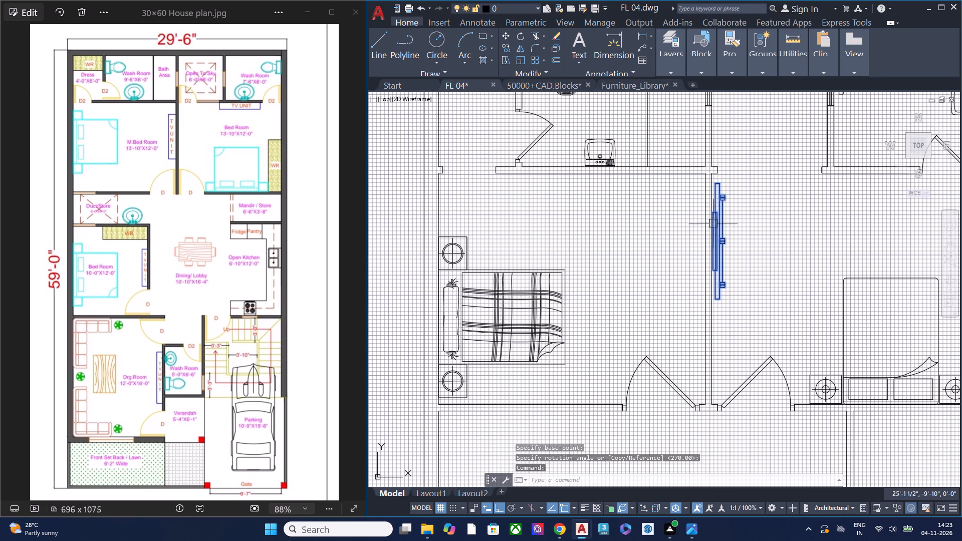
{"action": "key", "text": "m"}
{"action": "key", "text": "space"}
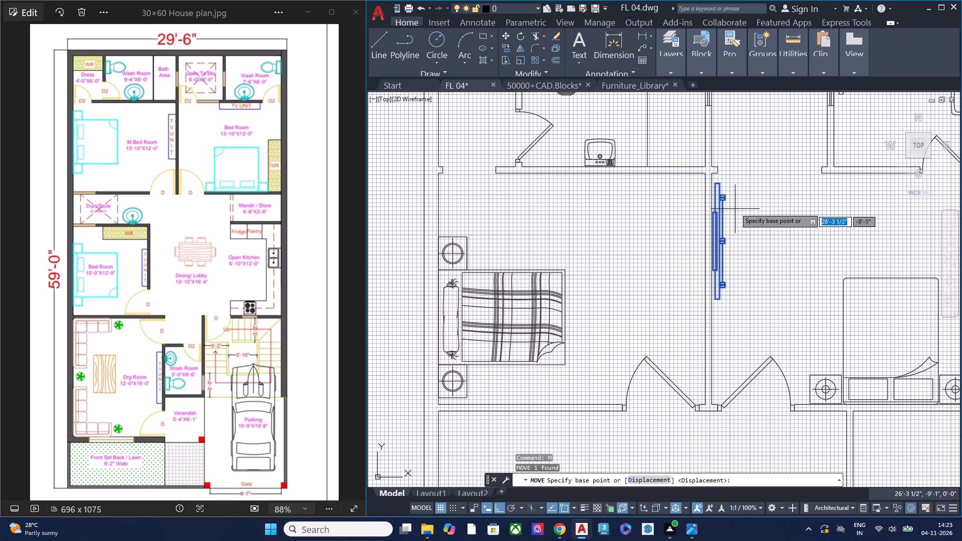
{"action": "scroll", "coordinate": [723, 189], "scroll_direction": "up", "scroll_amount": 3}
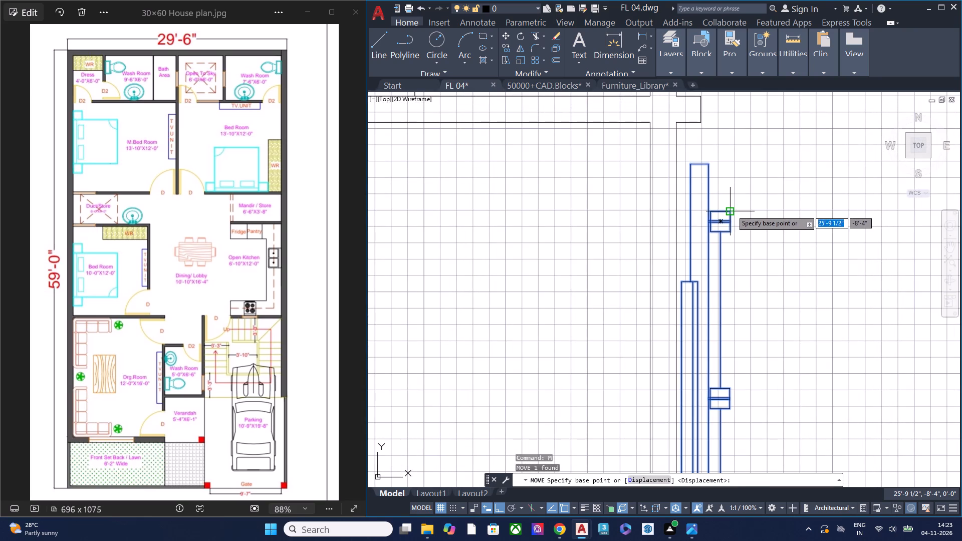
{"action": "left_click", "coordinate": [732, 210]}
{"action": "left_click", "coordinate": [651, 209]}
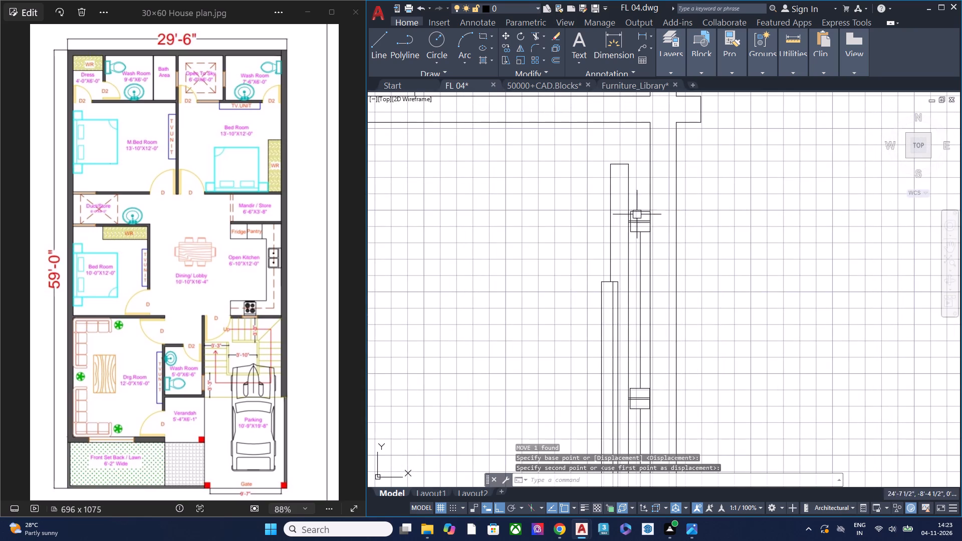
Move the TV unit about 1'-10" down along the wall, opposite the master bedroom's bed.
{"action": "left_click", "coordinate": [611, 198]}
{"action": "scroll", "coordinate": [565, 182], "scroll_direction": "down", "scroll_amount": 3}
{"action": "middle_click_drag", "start_coordinate": [657, 235], "coordinate": [677, 202]}
{"action": "type", "text": "m"}
{"action": "key", "text": "space"}
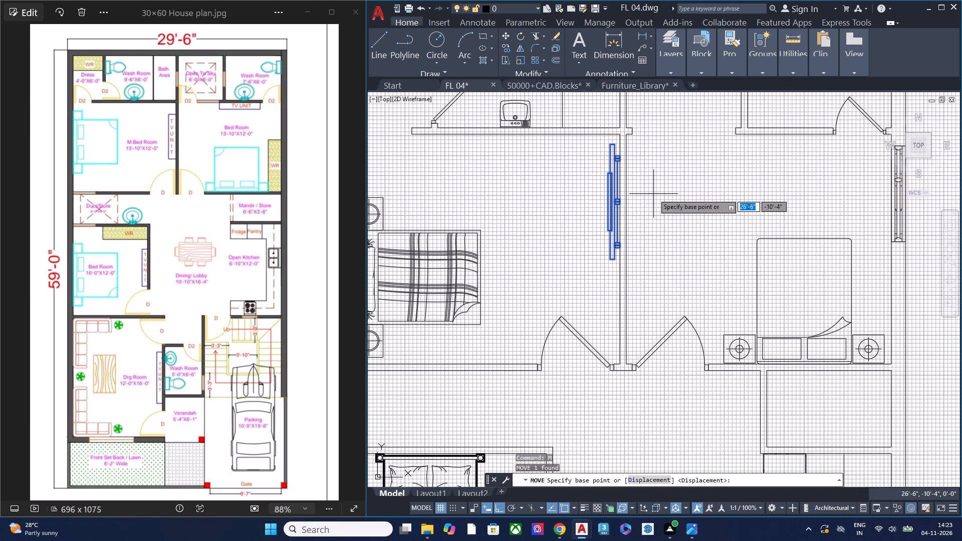
{"action": "left_click", "coordinate": [672, 160]}
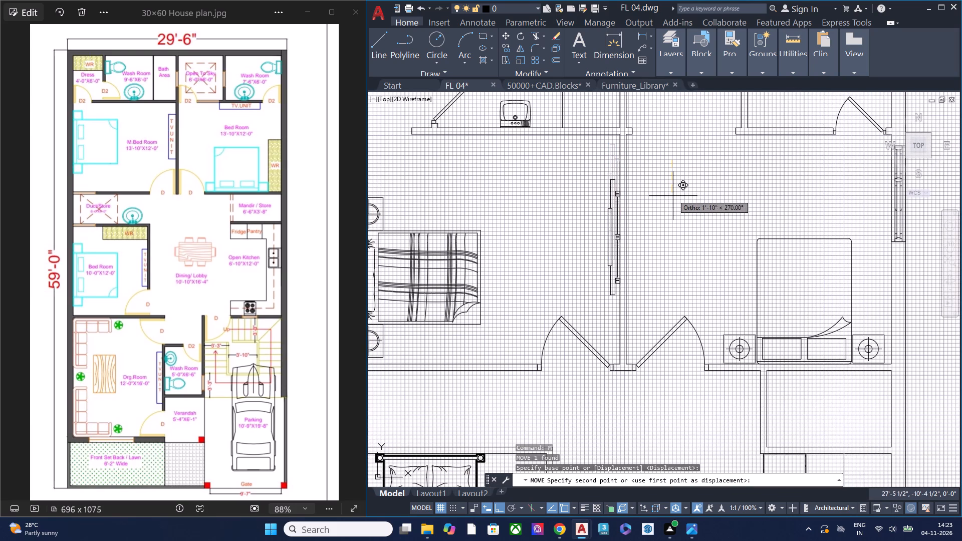
{"action": "left_click", "coordinate": [673, 193]}
{"action": "key", "text": "space"}
{"action": "middle_click_drag", "start_coordinate": [494, 257], "coordinate": [568, 244]}
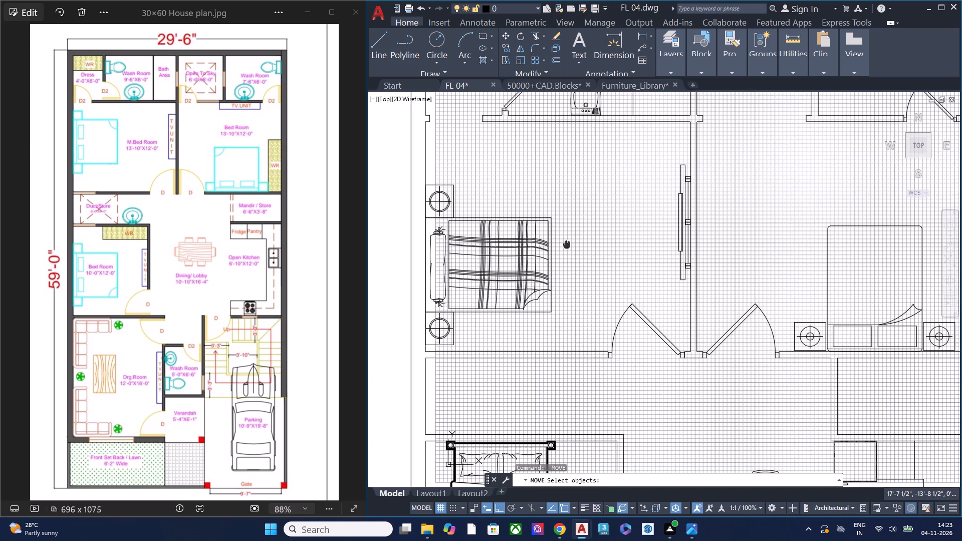
{"action": "middle_click_drag", "start_coordinate": [568, 244], "coordinate": [569, 244]}
{"action": "key", "text": "Escape"}
Move the master bedroom's bed and side tables about 1'-7" up along the wall to line up with the TV unit.
{"action": "left_click_drag", "start_coordinate": [573, 326], "coordinate": [573, 322]}
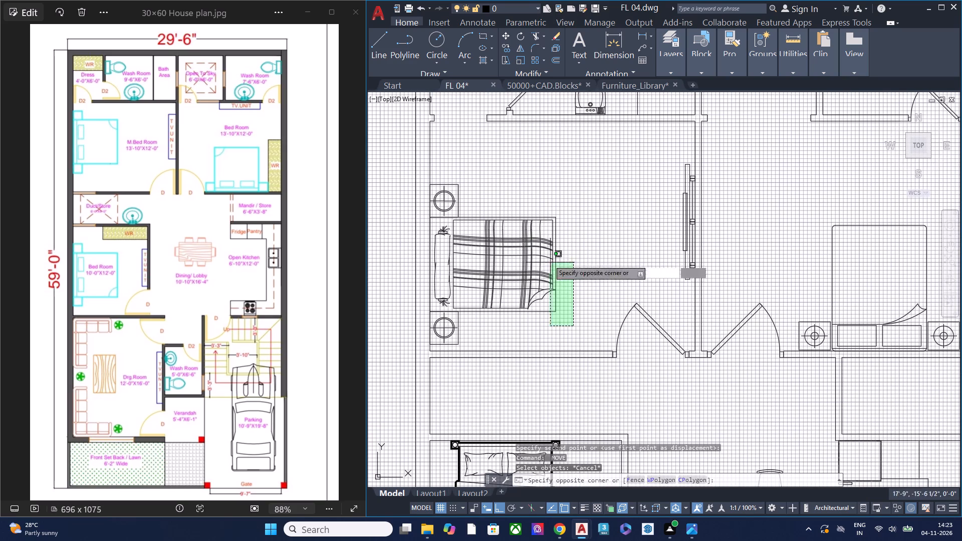
{"action": "left_click", "coordinate": [539, 244]}
{"action": "key", "text": "m"}
{"action": "key", "text": "space"}
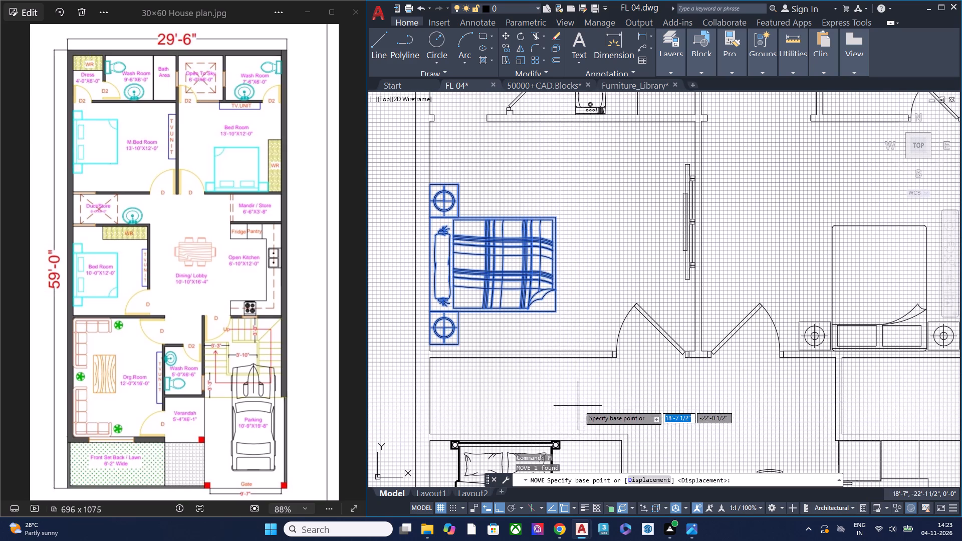
{"action": "middle_click_drag", "start_coordinate": [609, 375], "coordinate": [608, 343]}
{"action": "left_click", "coordinate": [655, 408]}
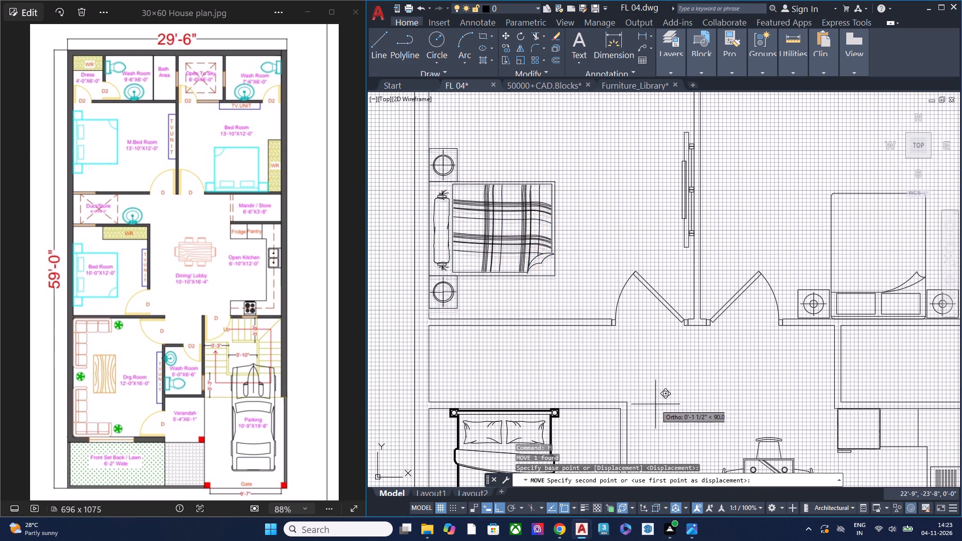
{"action": "left_click", "coordinate": [655, 378]}
{"action": "key", "text": "Escape"}
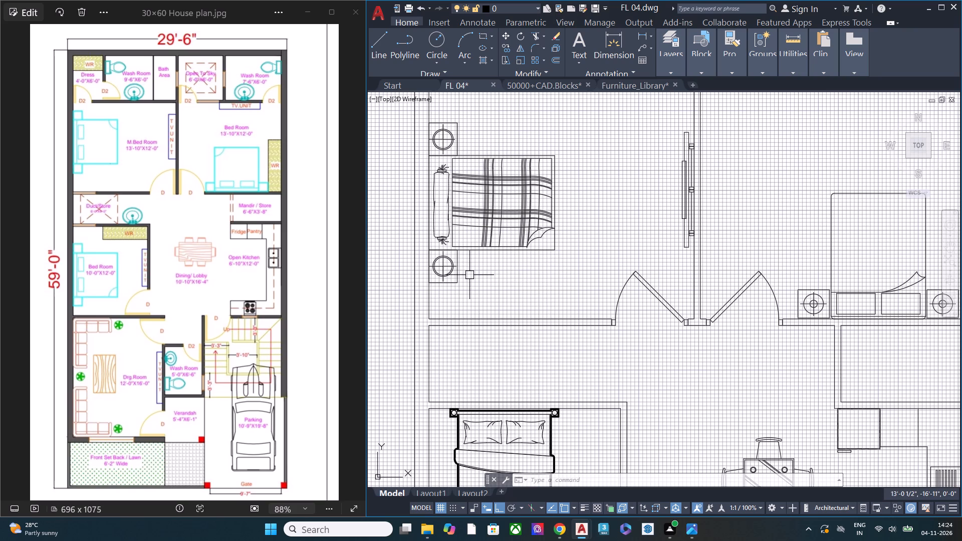
Examine the bedrooms, washrooms and dining area in FL 04 against the house plan reference.
{"action": "scroll", "coordinate": [530, 254], "scroll_direction": "down", "scroll_amount": 1}
{"action": "middle_click_drag", "start_coordinate": [621, 324], "coordinate": [573, 332]}
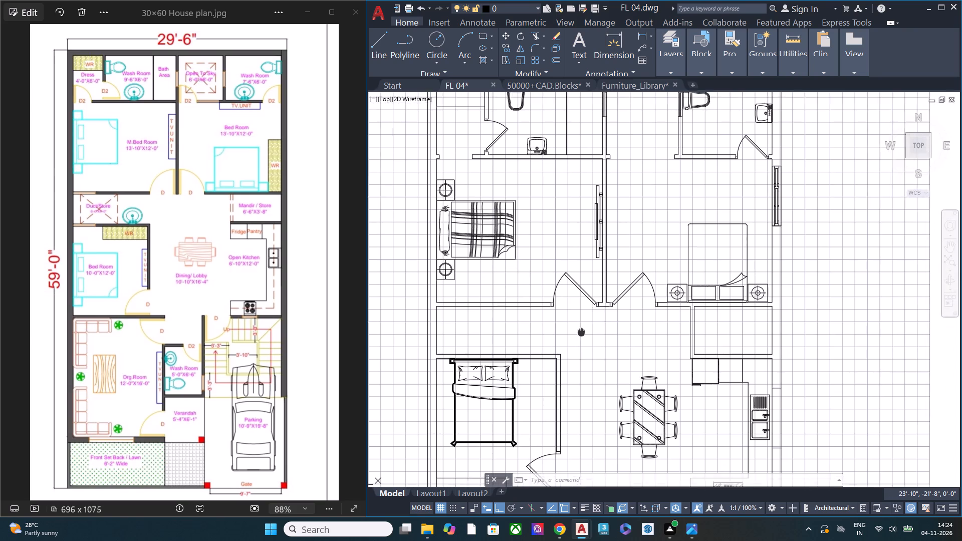
{"action": "middle_click_drag", "start_coordinate": [573, 332], "coordinate": [502, 328]}
{"action": "scroll", "coordinate": [529, 201], "scroll_direction": "down", "scroll_amount": 1}
{"action": "scroll", "coordinate": [502, 235], "scroll_direction": "up", "scroll_amount": 1}
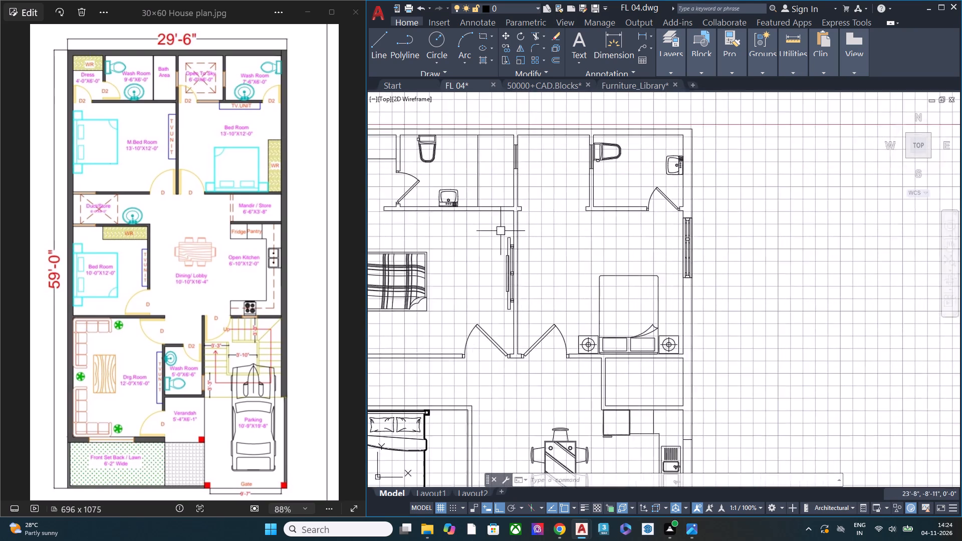
{"action": "scroll", "coordinate": [500, 228], "scroll_direction": "up", "scroll_amount": 1}
{"action": "scroll", "coordinate": [547, 207], "scroll_direction": "down", "scroll_amount": 1}
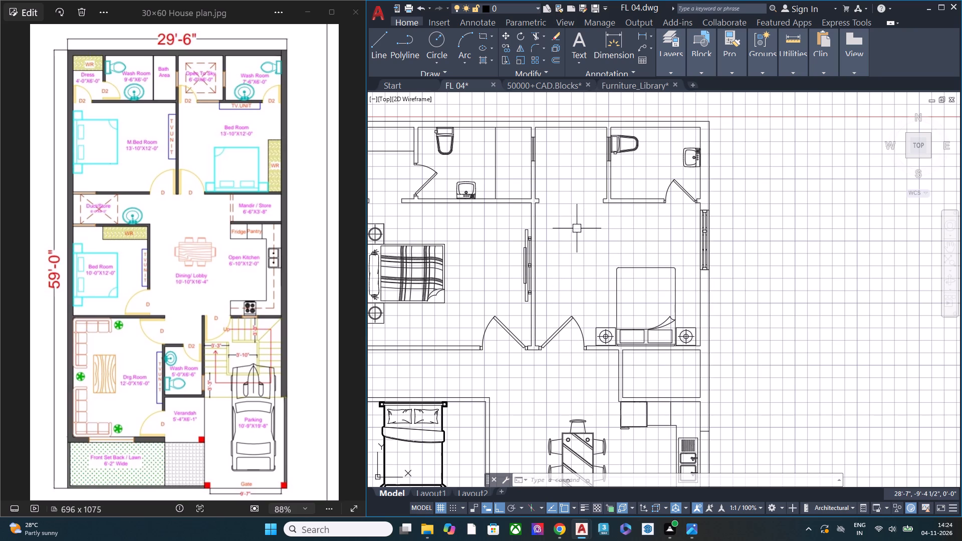
{"action": "middle_click_drag", "start_coordinate": [553, 333], "coordinate": [692, 341]}
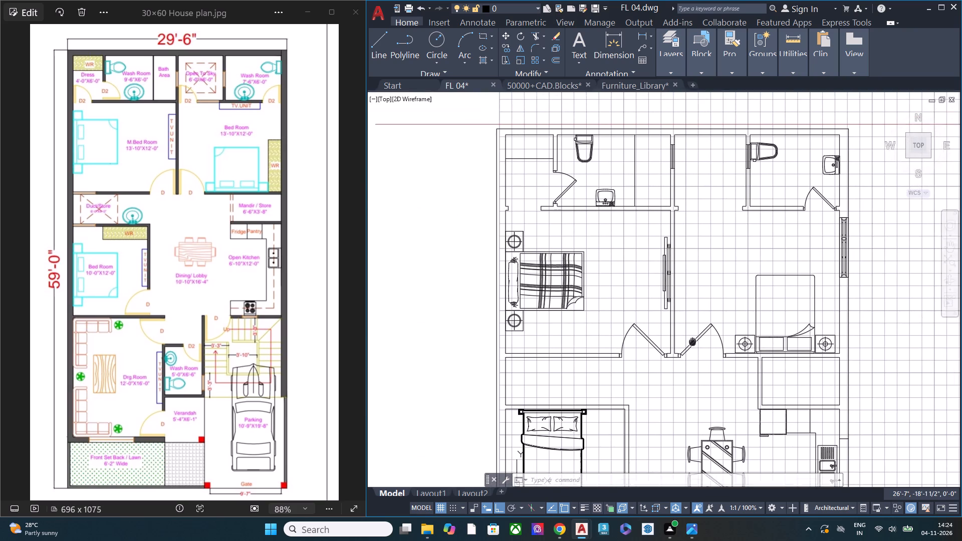
{"action": "middle_click_drag", "start_coordinate": [692, 341], "coordinate": [658, 354]}
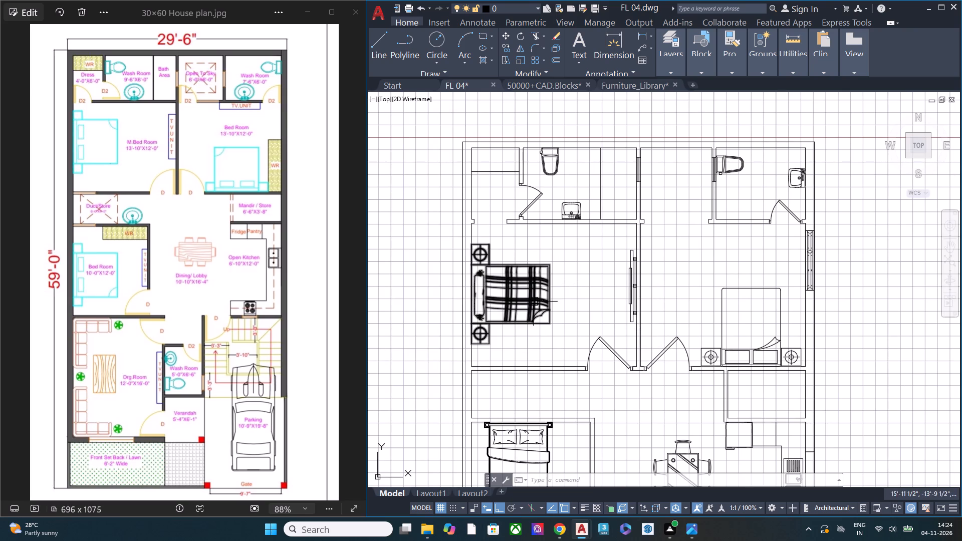
{"action": "middle_click_drag", "start_coordinate": [576, 361], "coordinate": [533, 280]}
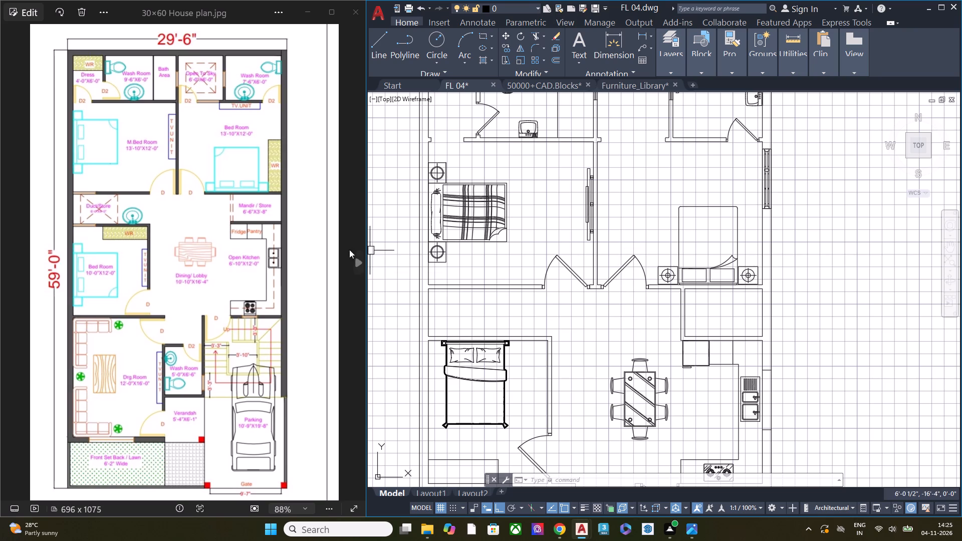
{"action": "scroll", "coordinate": [281, 212], "scroll_direction": "up", "scroll_amount": 5}
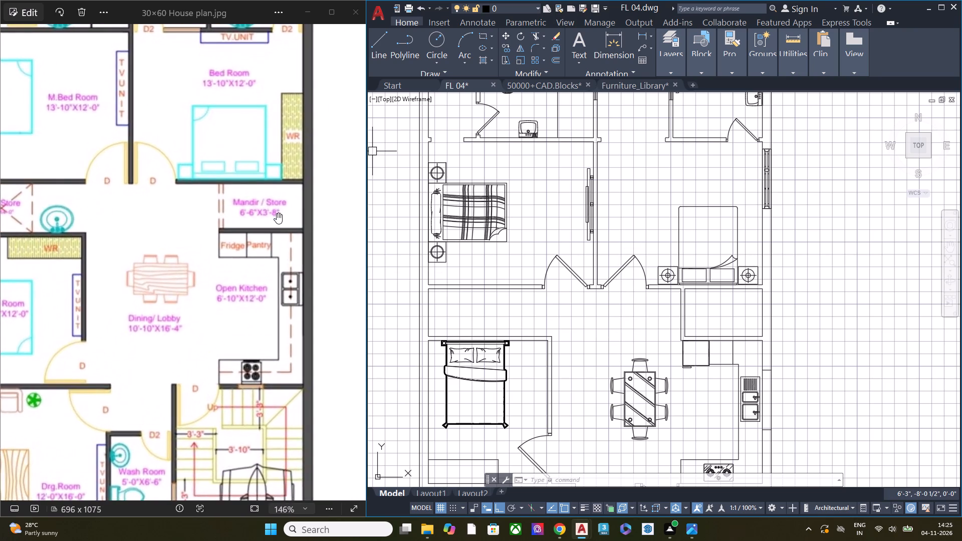
Examine the FL 04 plan from the upper washrooms down to the drawing room and front set back against the house plan reference.
{"action": "scroll", "coordinate": [277, 213], "scroll_direction": "down", "scroll_amount": 5}
{"action": "scroll", "coordinate": [276, 219], "scroll_direction": "up", "scroll_amount": 1}
{"action": "scroll", "coordinate": [276, 219], "scroll_direction": "down", "scroll_amount": 5}
{"action": "scroll", "coordinate": [276, 219], "scroll_direction": "up", "scroll_amount": 1}
{"action": "scroll", "coordinate": [276, 219], "scroll_direction": "down", "scroll_amount": 1}
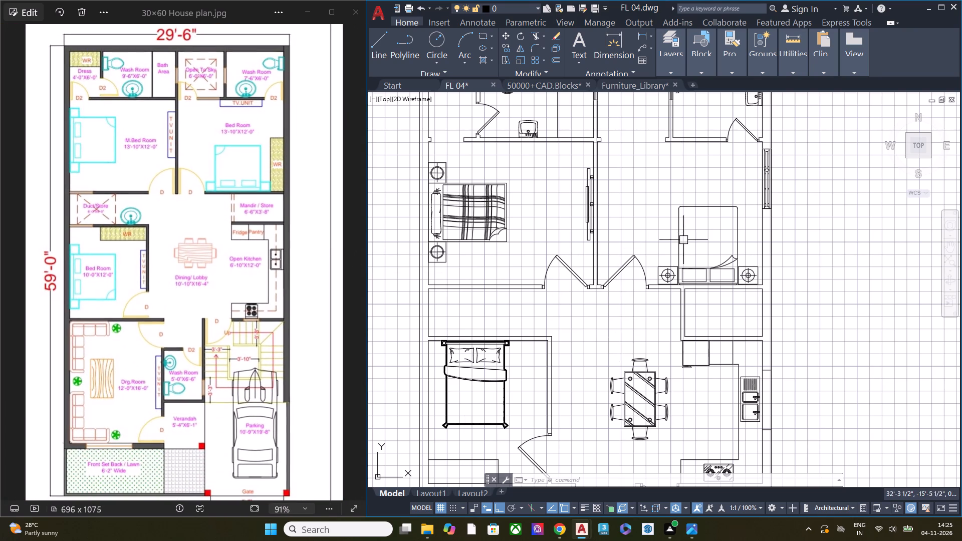
{"action": "middle_click_drag", "start_coordinate": [725, 195], "coordinate": [730, 354]}
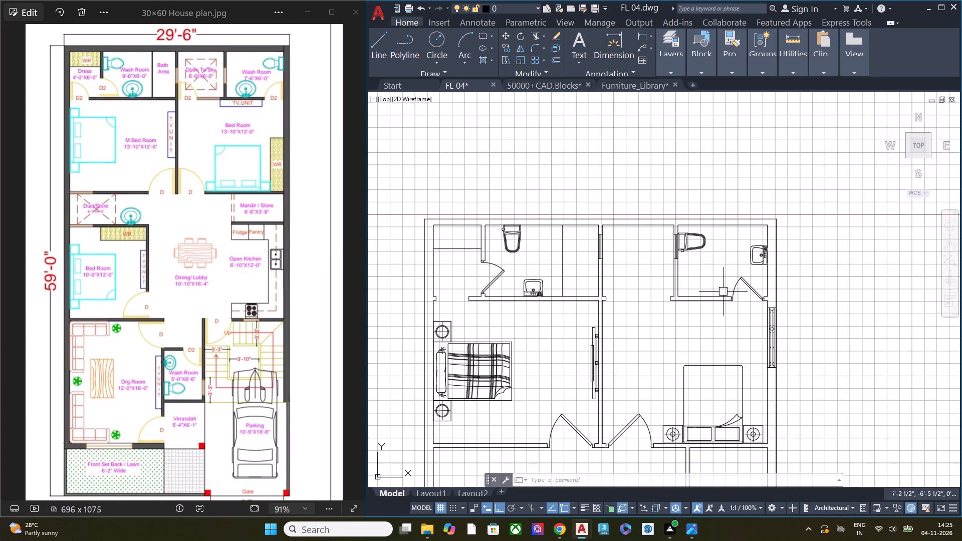
{"action": "middle_click_drag", "start_coordinate": [726, 346], "coordinate": [725, 146]}
{"action": "scroll", "coordinate": [726, 147], "scroll_direction": "up", "scroll_amount": 1}
{"action": "scroll", "coordinate": [725, 147], "scroll_direction": "down", "scroll_amount": 1}
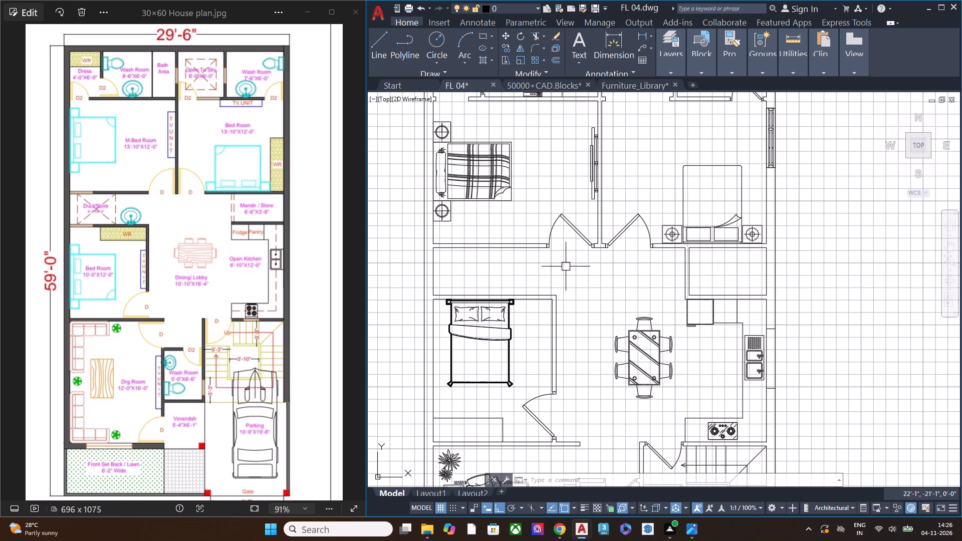
{"action": "scroll", "coordinate": [566, 267], "scroll_direction": "down", "scroll_amount": 1}
{"action": "middle_click_drag", "start_coordinate": [549, 351], "coordinate": [561, 223]}
{"action": "scroll", "coordinate": [546, 305], "scroll_direction": "up", "scroll_amount": 4}
{"action": "scroll", "coordinate": [596, 255], "scroll_direction": "down", "scroll_amount": 2}
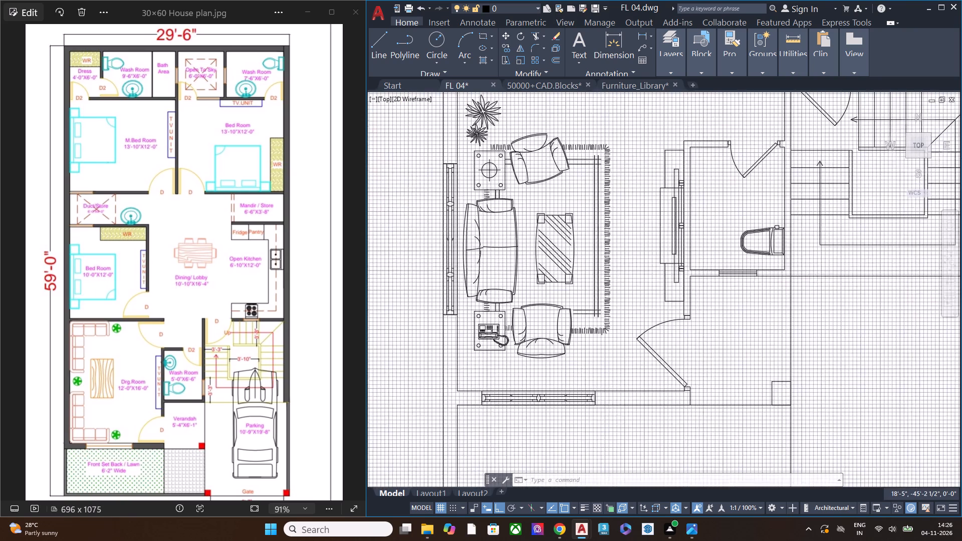
{"action": "scroll", "coordinate": [599, 259], "scroll_direction": "down", "scroll_amount": 1}
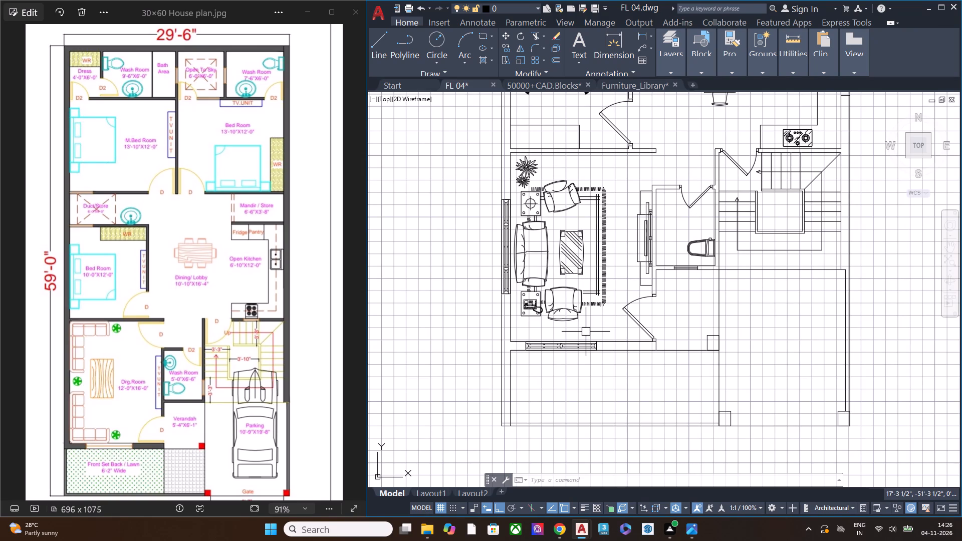
{"action": "middle_click_drag", "start_coordinate": [614, 290], "coordinate": [603, 357]}
{"action": "middle_click_drag", "start_coordinate": [704, 398], "coordinate": [670, 388]}
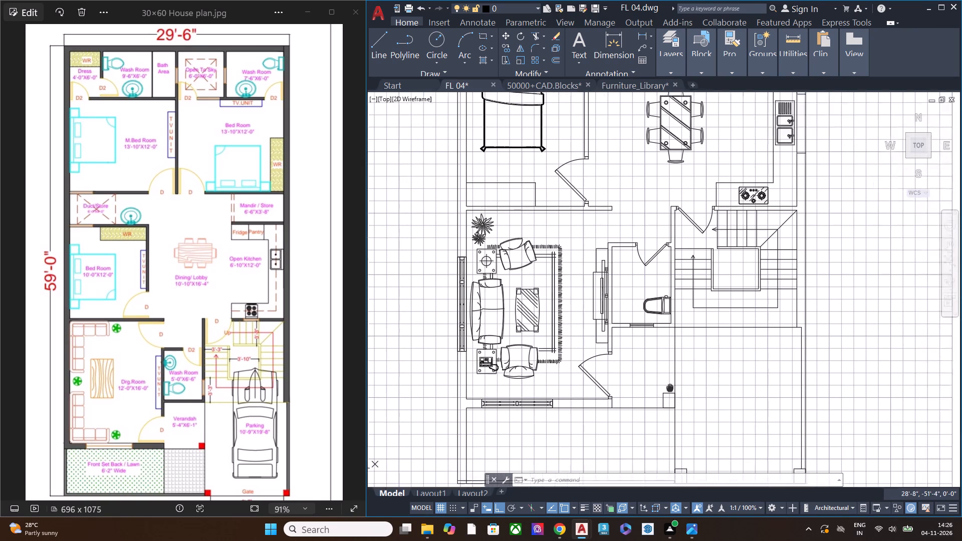
{"action": "middle_click_drag", "start_coordinate": [670, 388], "coordinate": [593, 329]}
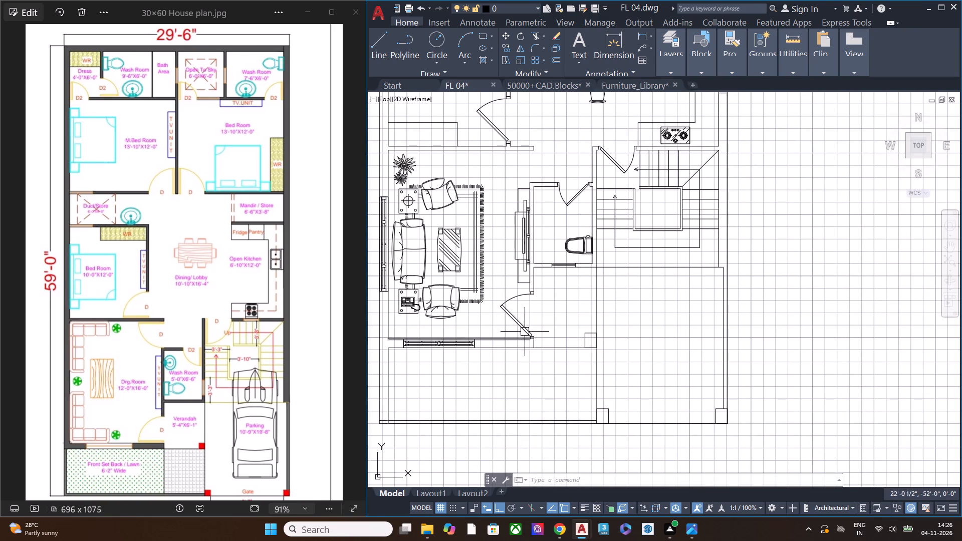
Extend the short wall-end line beside the drawing room's verandah door down to the front boundary wall's inner line, closing off the lawn.
{"action": "scroll", "coordinate": [546, 261], "scroll_direction": "down", "scroll_amount": 1}
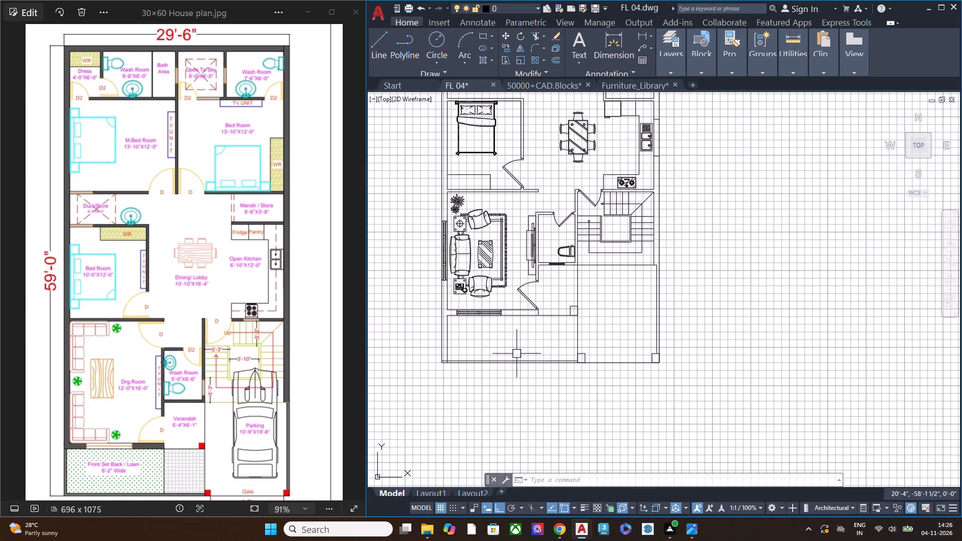
{"action": "middle_click_drag", "start_coordinate": [504, 346], "coordinate": [582, 303]}
{"action": "scroll", "coordinate": [593, 298], "scroll_direction": "up", "scroll_amount": 3}
{"action": "key", "text": "e"}
{"action": "key", "text": "x"}
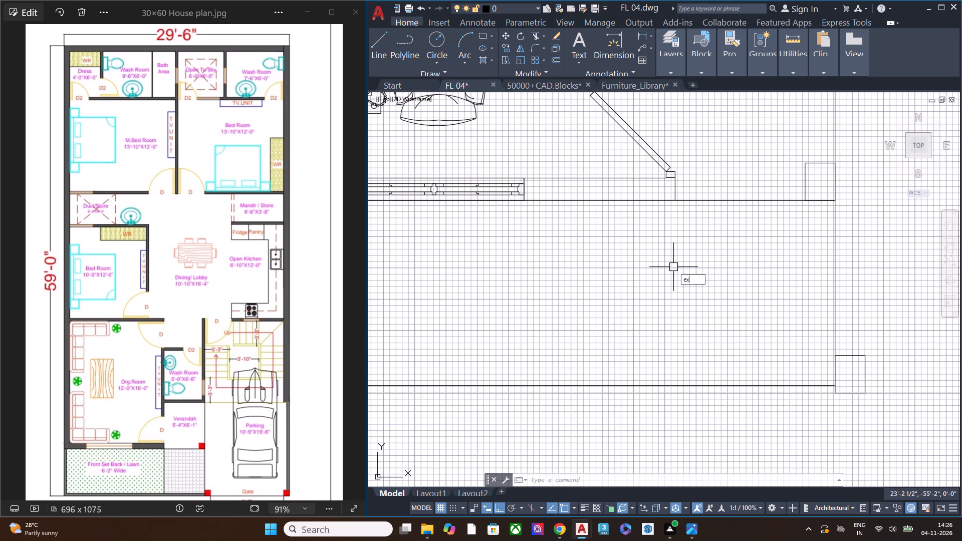
{"action": "key", "text": "space"}
{"action": "left_click", "coordinate": [675, 191]}
{"action": "key", "text": "Escape"}
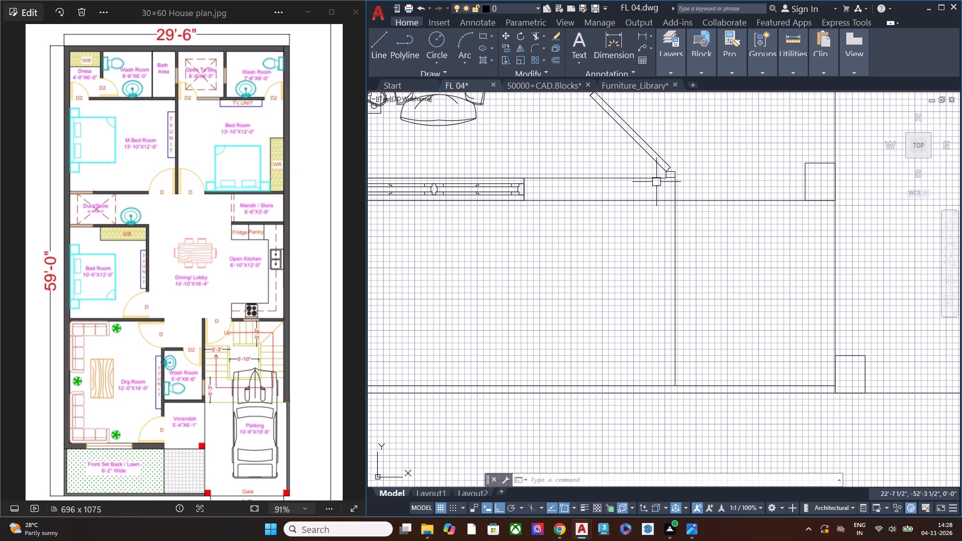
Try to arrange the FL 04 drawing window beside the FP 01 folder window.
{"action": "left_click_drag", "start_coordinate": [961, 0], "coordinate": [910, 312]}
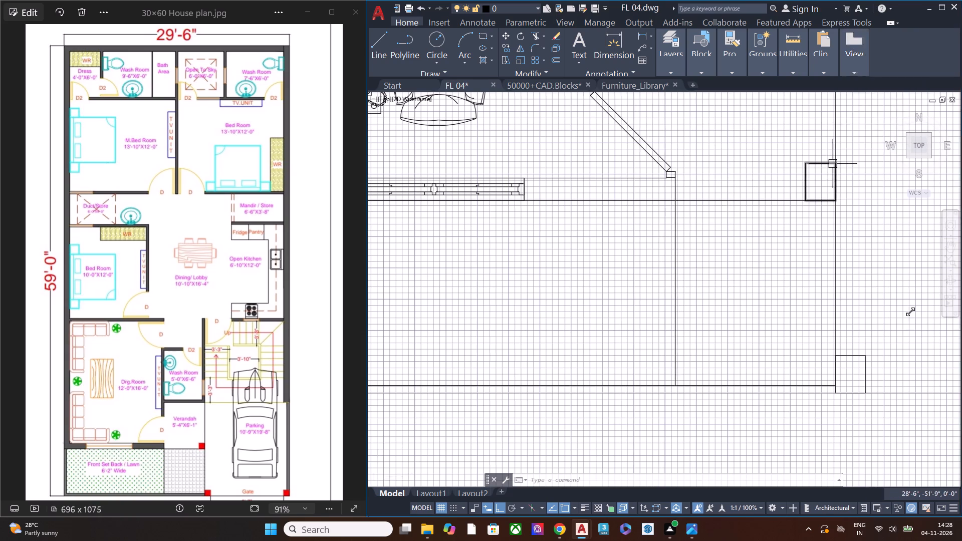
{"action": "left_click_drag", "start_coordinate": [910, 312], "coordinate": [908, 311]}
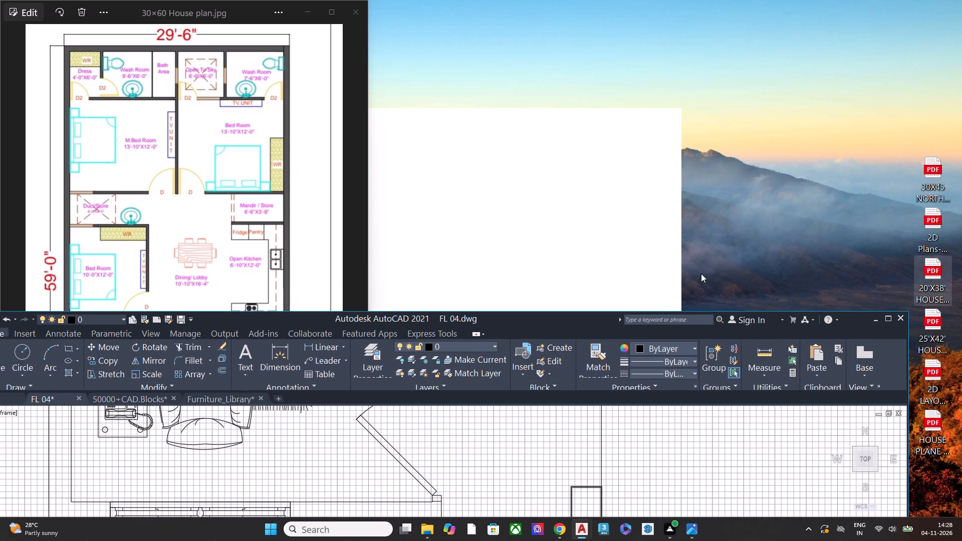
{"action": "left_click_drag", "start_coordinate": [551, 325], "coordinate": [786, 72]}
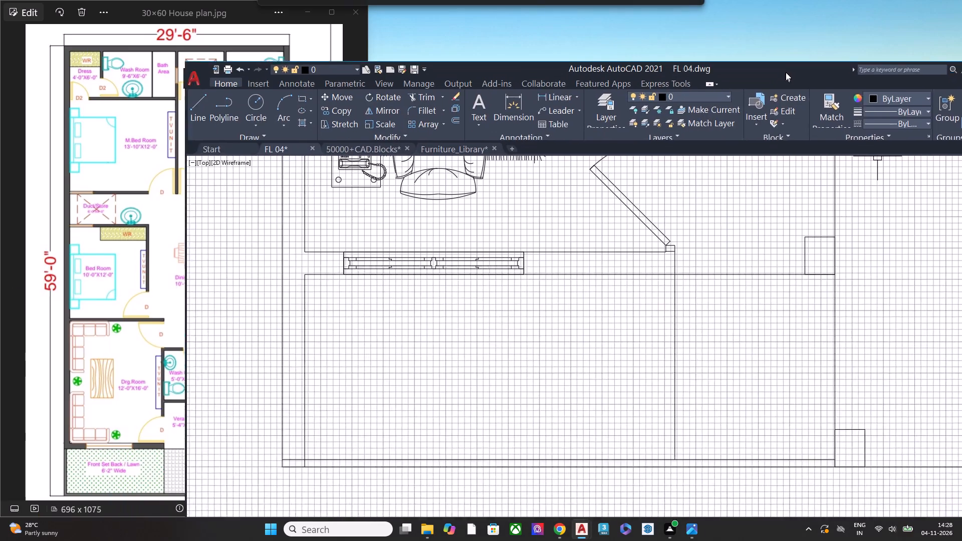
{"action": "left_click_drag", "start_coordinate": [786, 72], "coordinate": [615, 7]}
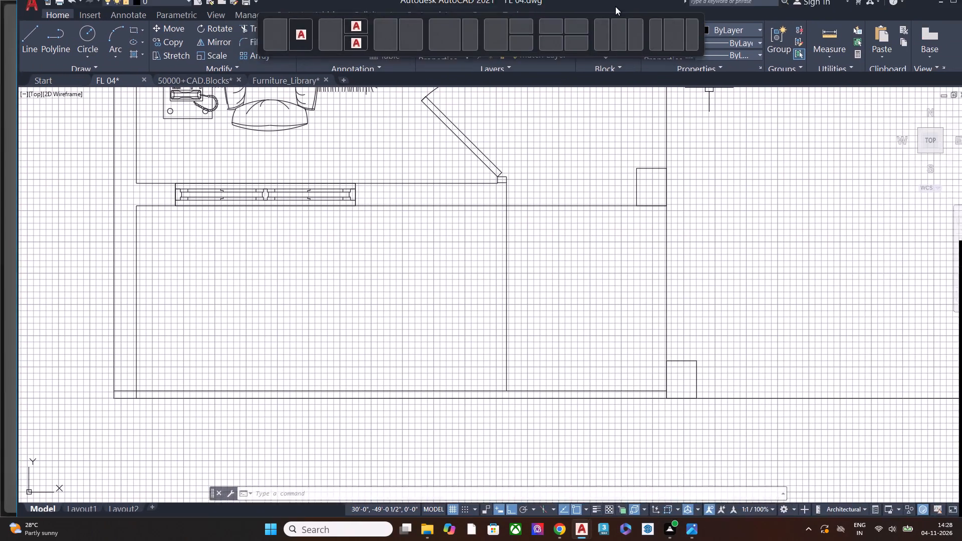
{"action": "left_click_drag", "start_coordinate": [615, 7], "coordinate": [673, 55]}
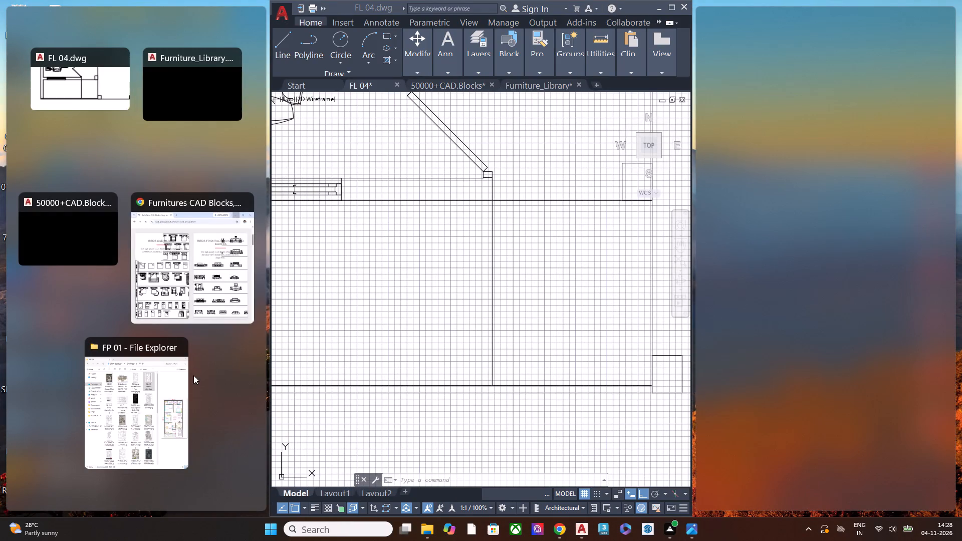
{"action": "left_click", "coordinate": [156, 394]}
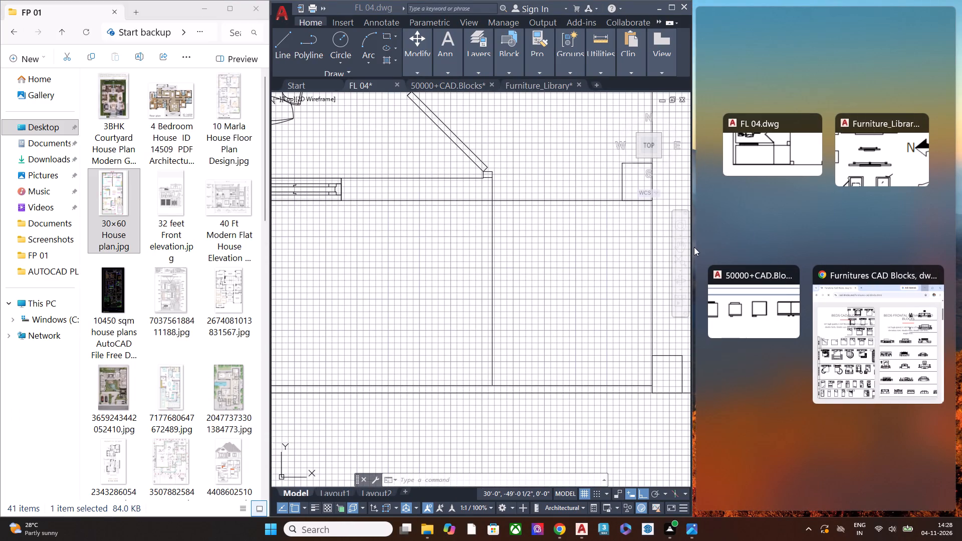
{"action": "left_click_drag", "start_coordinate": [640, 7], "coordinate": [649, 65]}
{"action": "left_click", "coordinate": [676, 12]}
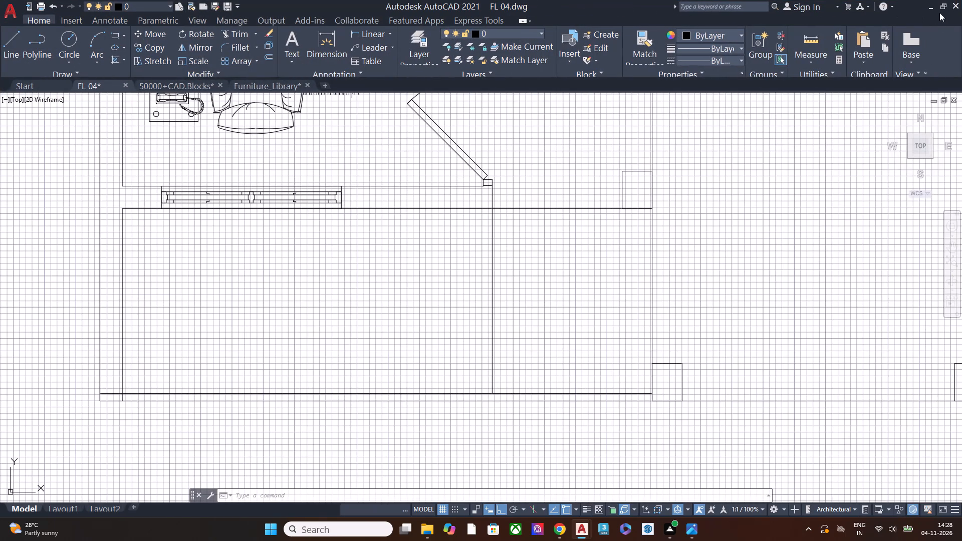
Arrange the 30×60 house plan image and the FL 04 drawing side by side, giving the drawing about two thirds of the screen.
{"action": "left_click", "coordinate": [940, 9]}
{"action": "left_click_drag", "start_coordinate": [525, 321], "coordinate": [401, 19]}
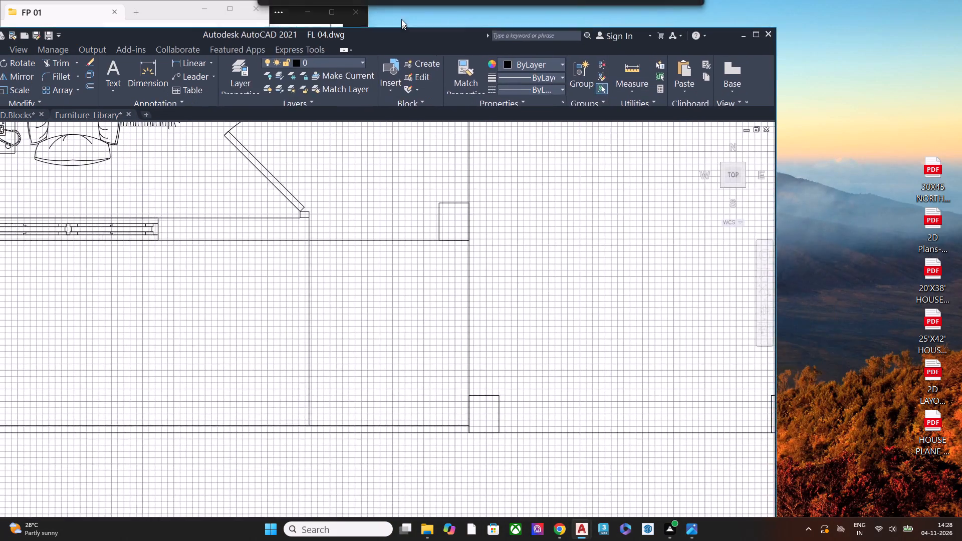
{"action": "left_click_drag", "start_coordinate": [401, 19], "coordinate": [414, 31]}
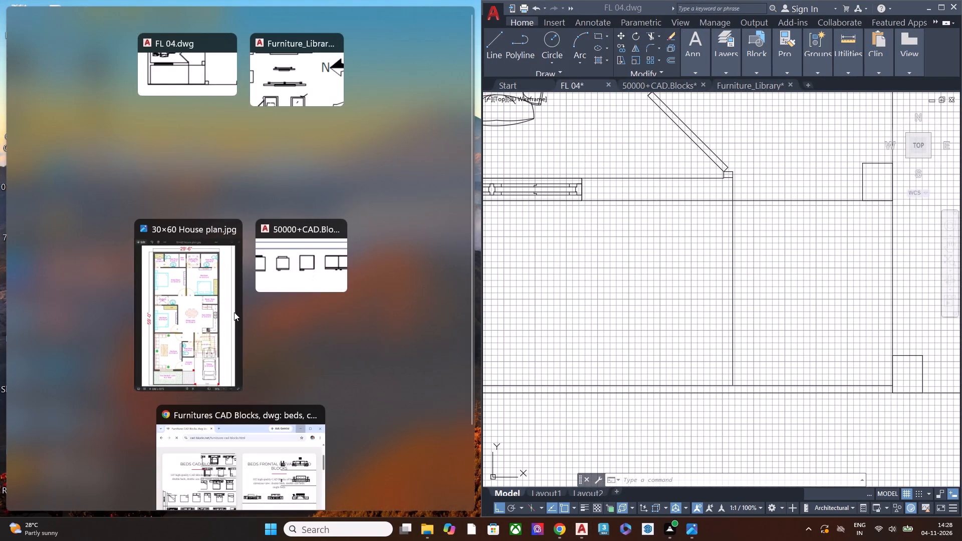
{"action": "left_click", "coordinate": [212, 338]}
{"action": "scroll", "coordinate": [635, 195], "scroll_direction": "down", "scroll_amount": 3}
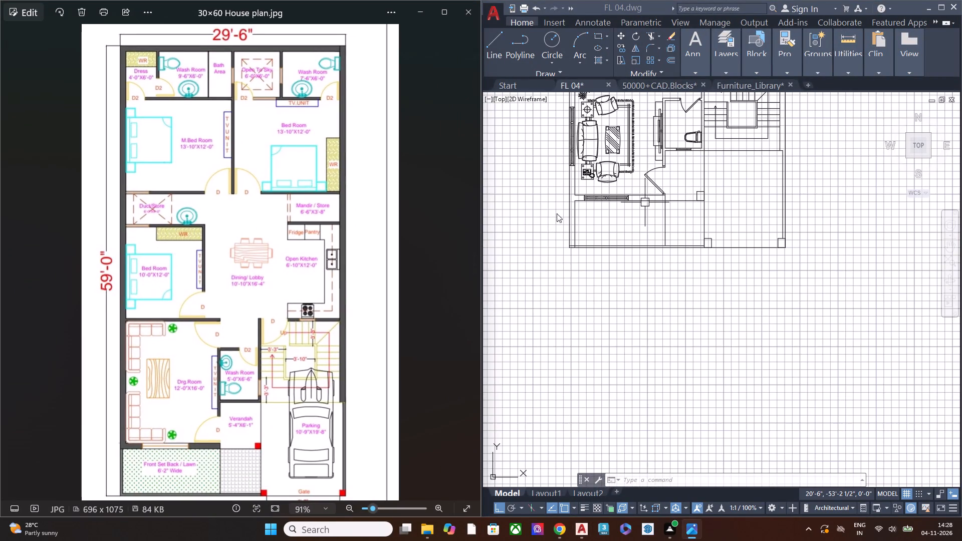
{"action": "left_click_drag", "start_coordinate": [482, 254], "coordinate": [249, 262]}
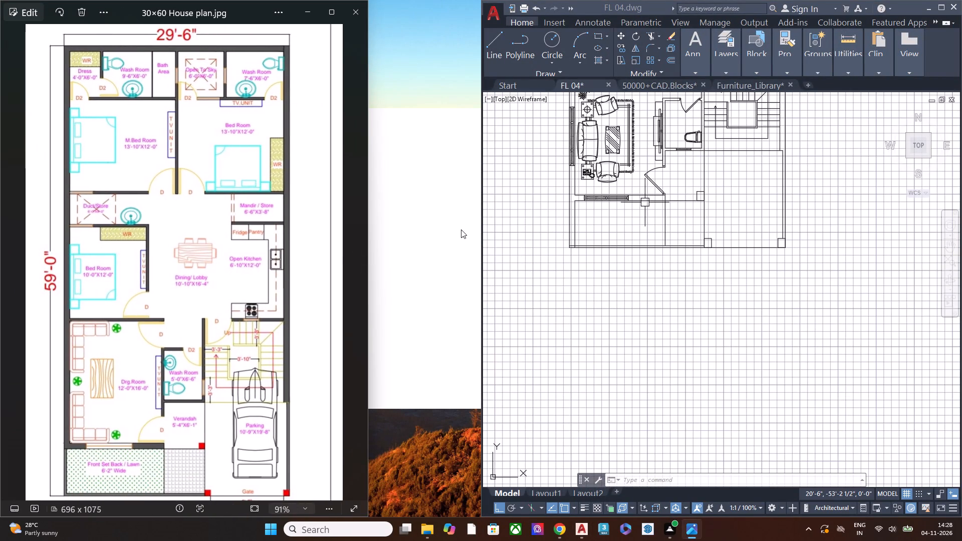
{"action": "left_click_drag", "start_coordinate": [482, 228], "coordinate": [273, 240]}
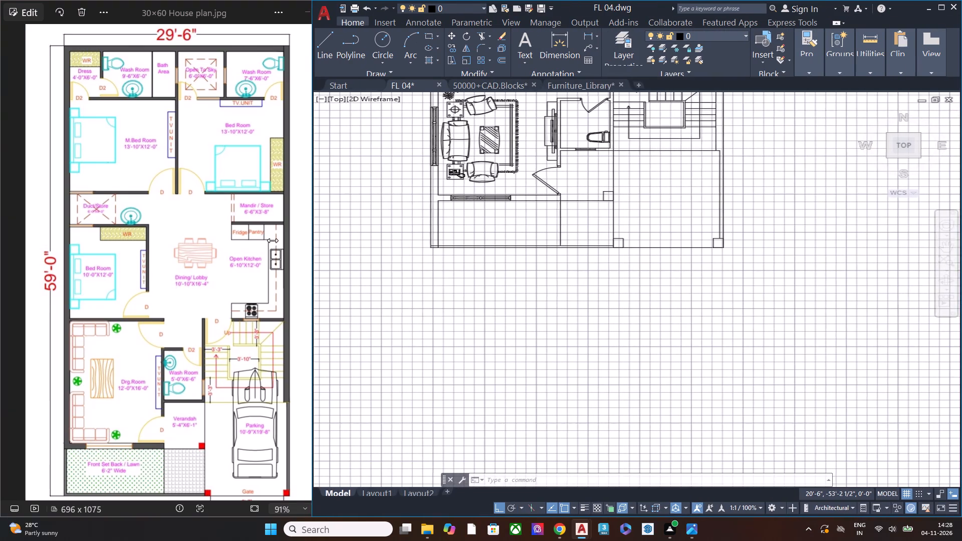
{"action": "left_click_drag", "start_coordinate": [273, 240], "coordinate": [319, 245]}
Save the FL 04 drawing.
{"action": "scroll", "coordinate": [574, 197], "scroll_direction": "down", "scroll_amount": 4}
{"action": "scroll", "coordinate": [574, 203], "scroll_direction": "up", "scroll_amount": 1}
{"action": "middle_click_drag", "start_coordinate": [584, 188], "coordinate": [584, 252]}
{"action": "scroll", "coordinate": [583, 225], "scroll_direction": "up", "scroll_amount": 8}
{"action": "scroll", "coordinate": [585, 218], "scroll_direction": "down", "scroll_amount": 2}
{"action": "middle_click_drag", "start_coordinate": [588, 232], "coordinate": [679, 296]}
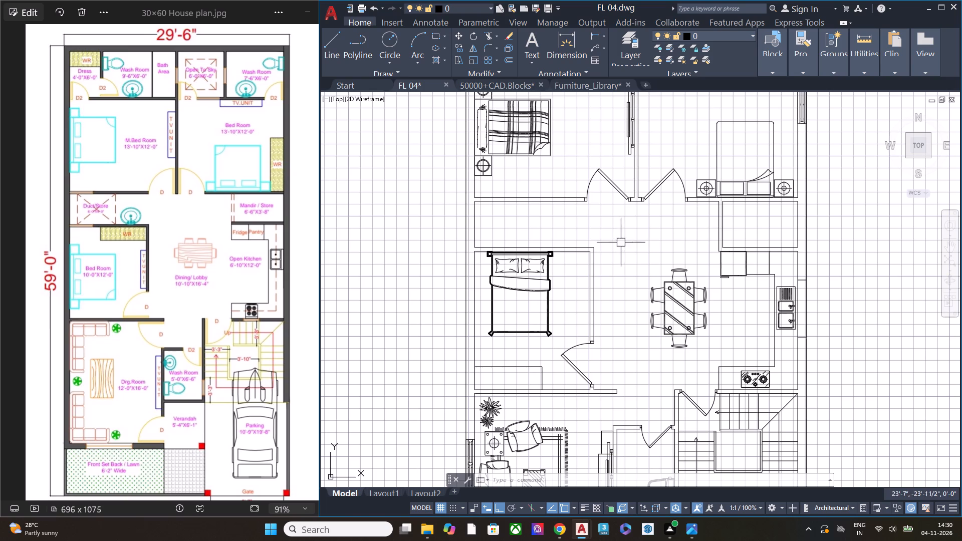
{"action": "key", "text": "ctrl+s"}
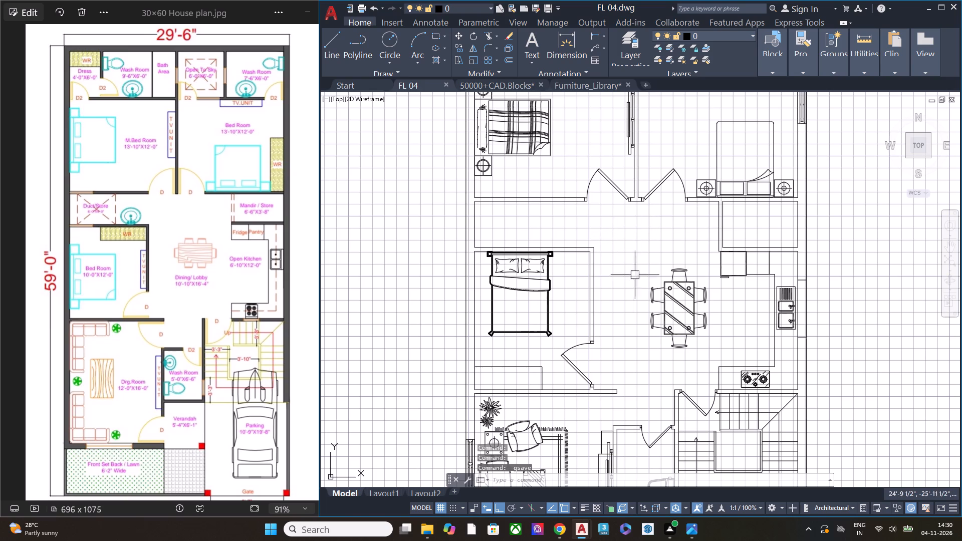
Examine the dining area, kitchen, store, bedrooms and upper washrooms in FL 04 against the house plan reference.
{"action": "middle_click_drag", "start_coordinate": [642, 329], "coordinate": [535, 243]}
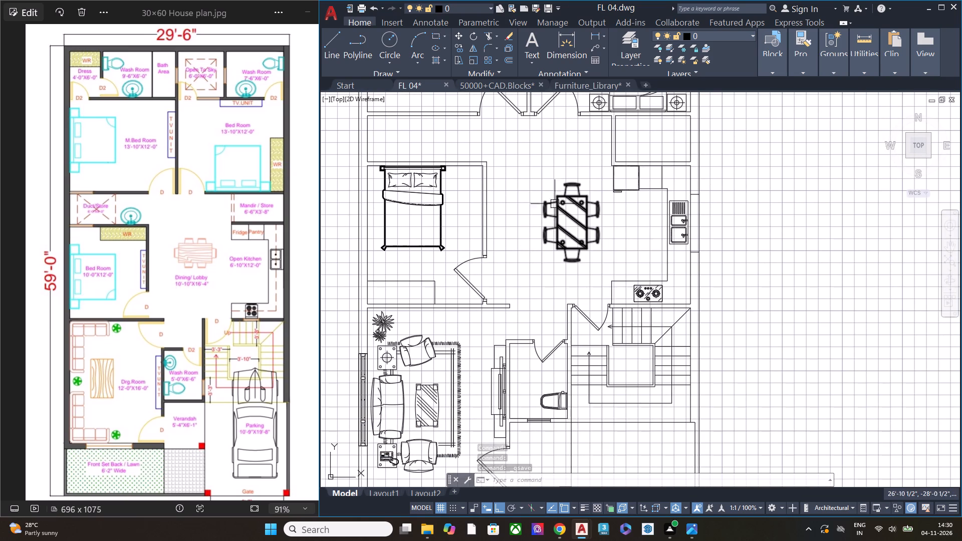
{"action": "scroll", "coordinate": [600, 194], "scroll_direction": "down", "scroll_amount": 7}
{"action": "scroll", "coordinate": [597, 195], "scroll_direction": "up", "scroll_amount": 4}
{"action": "middle_click_drag", "start_coordinate": [601, 201], "coordinate": [559, 290]}
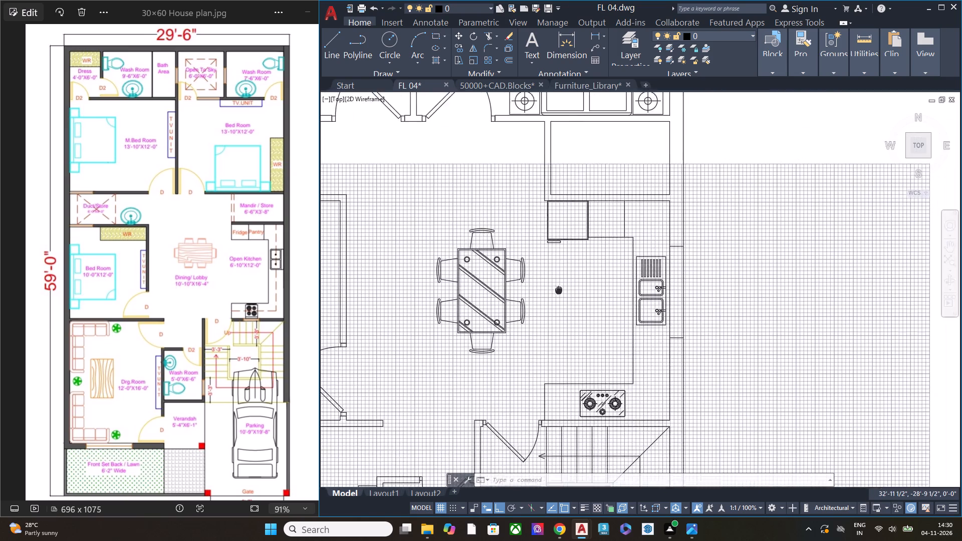
{"action": "middle_click_drag", "start_coordinate": [559, 290], "coordinate": [522, 241]}
{"action": "middle_click_drag", "start_coordinate": [569, 209], "coordinate": [583, 252]}
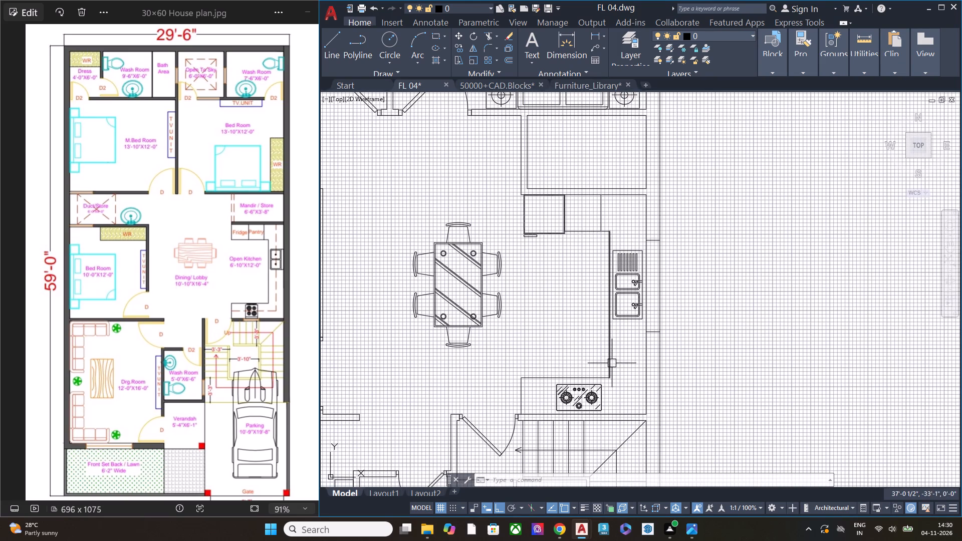
{"action": "middle_click_drag", "start_coordinate": [593, 242], "coordinate": [662, 363]}
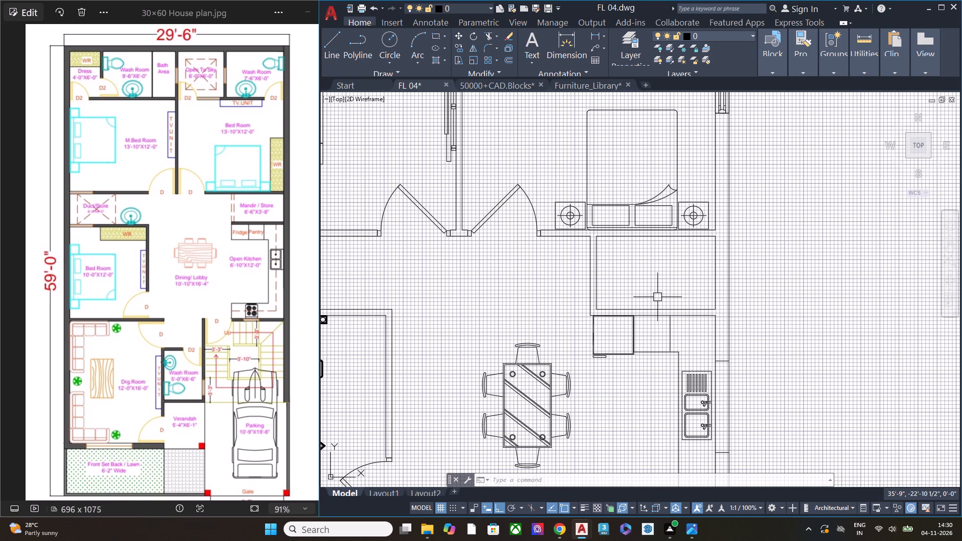
{"action": "middle_click_drag", "start_coordinate": [564, 278], "coordinate": [677, 302]}
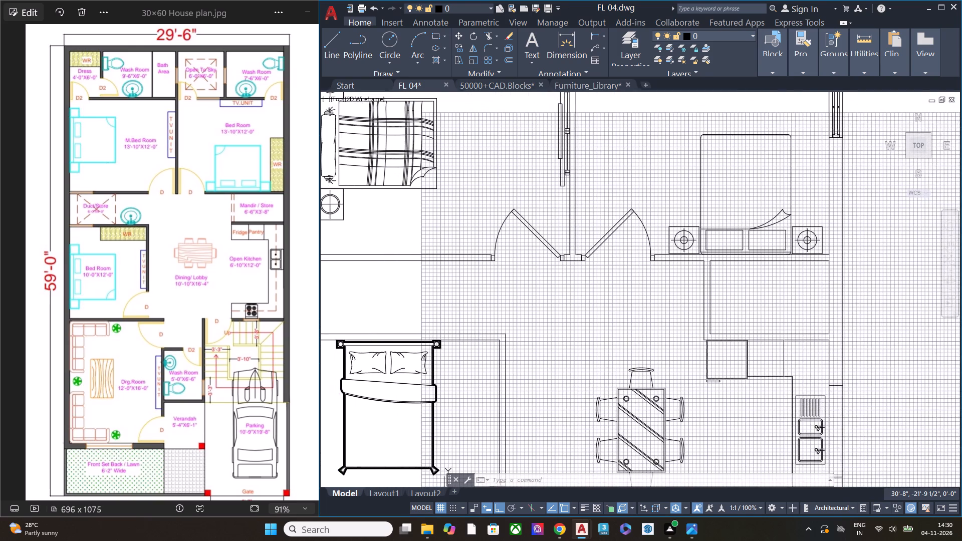
{"action": "scroll", "coordinate": [612, 205], "scroll_direction": "down", "scroll_amount": 1}
{"action": "middle_click_drag", "start_coordinate": [617, 276], "coordinate": [660, 346]}
{"action": "middle_click_drag", "start_coordinate": [648, 225], "coordinate": [657, 249]}
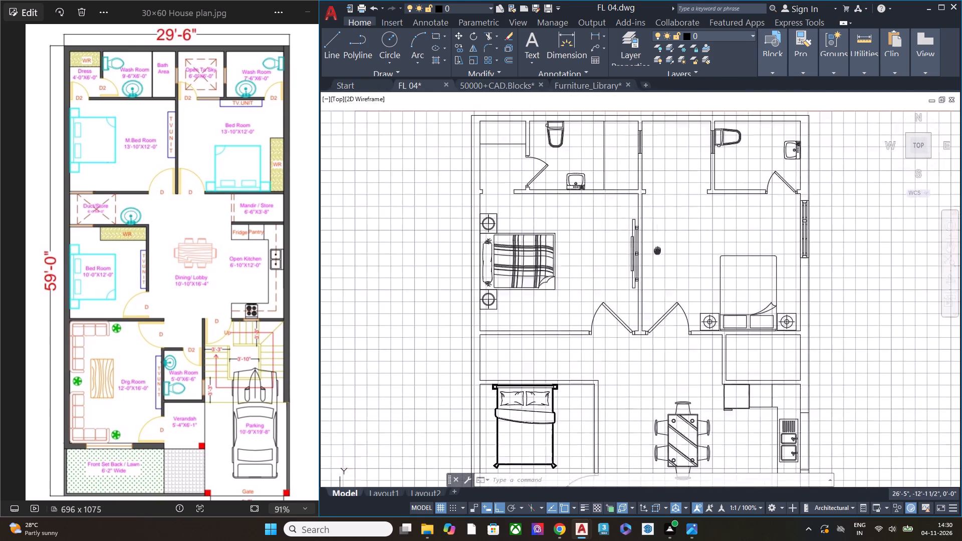
{"action": "middle_click_drag", "start_coordinate": [657, 249], "coordinate": [701, 350]}
{"action": "scroll", "coordinate": [704, 165], "scroll_direction": "up", "scroll_amount": 1}
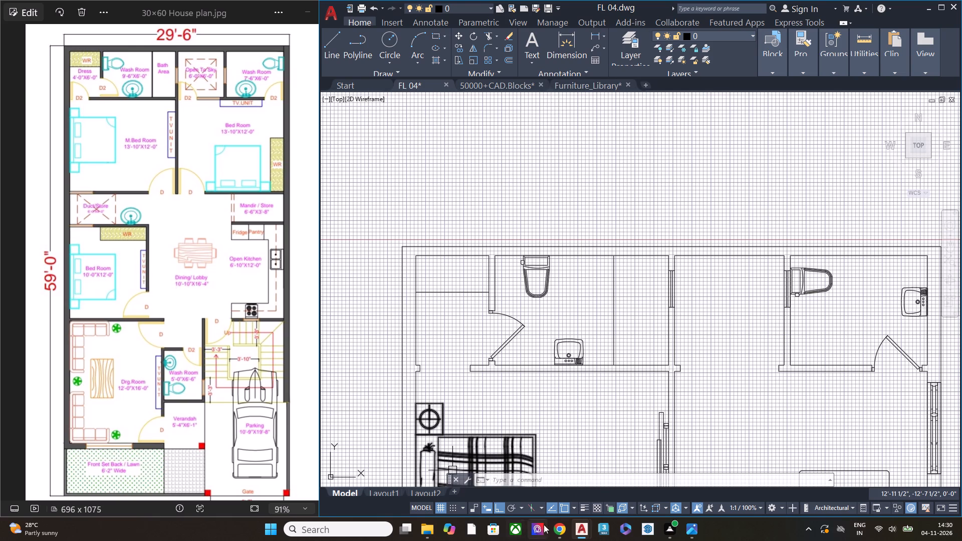
Open Handheld-Shower-set.dwg from the Downloads folder as a separate drawing in AutoCAD.
{"action": "left_click", "coordinate": [423, 532]}
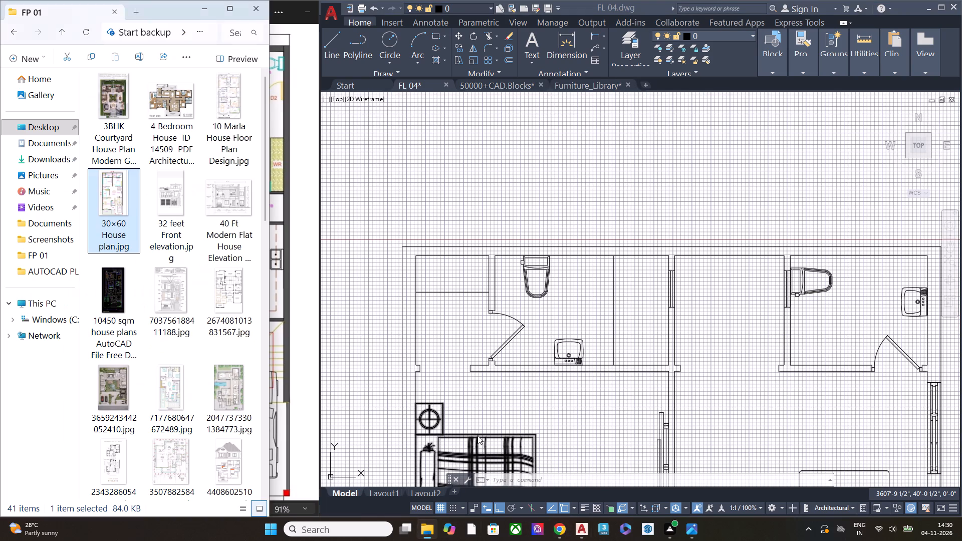
{"action": "left_click", "coordinate": [51, 157]}
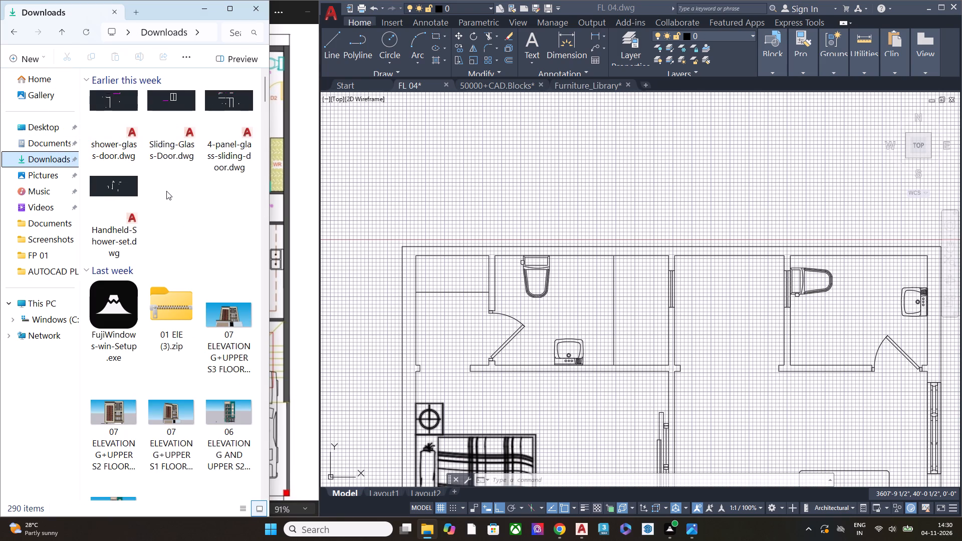
{"action": "left_click_drag", "start_coordinate": [105, 187], "coordinate": [643, 76]}
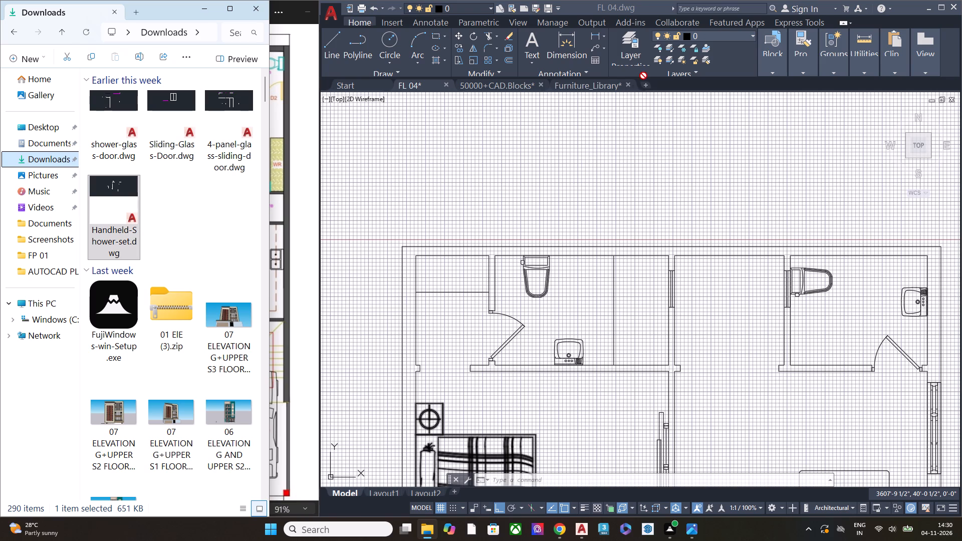
{"action": "left_click_drag", "start_coordinate": [643, 76], "coordinate": [647, 87]}
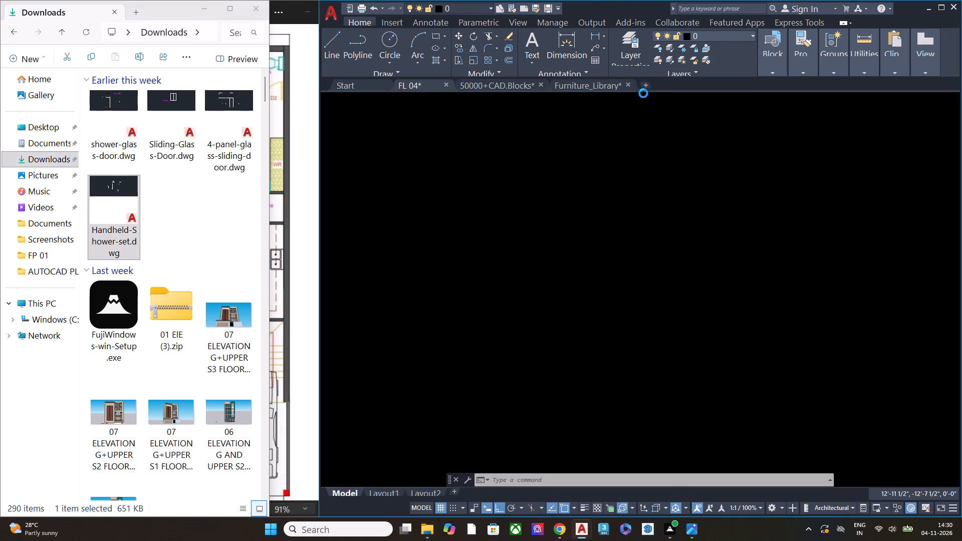
Copy the top view of the shower set from the Handheld-Shower-set drawing.
{"action": "left_click", "coordinate": [453, 245]}
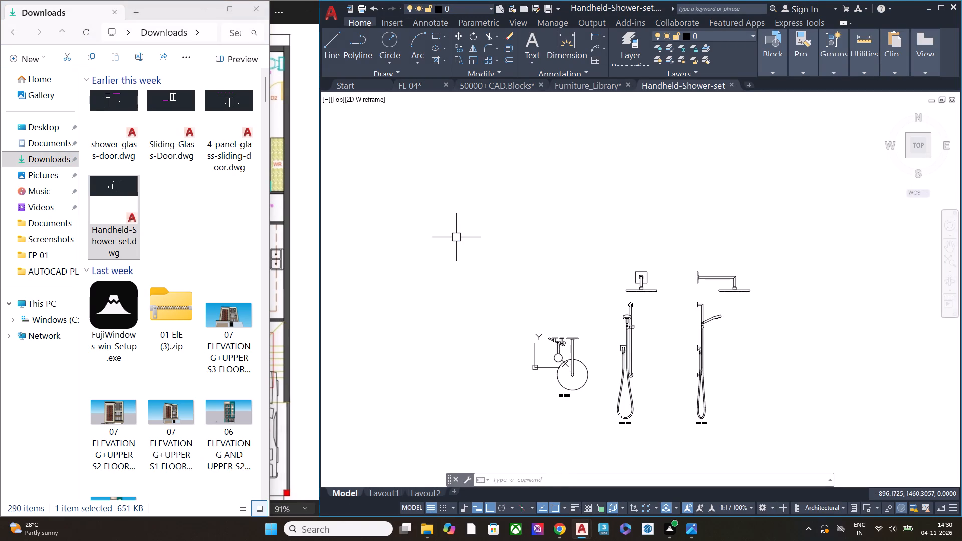
{"action": "scroll", "coordinate": [554, 236], "scroll_direction": "down", "scroll_amount": 1}
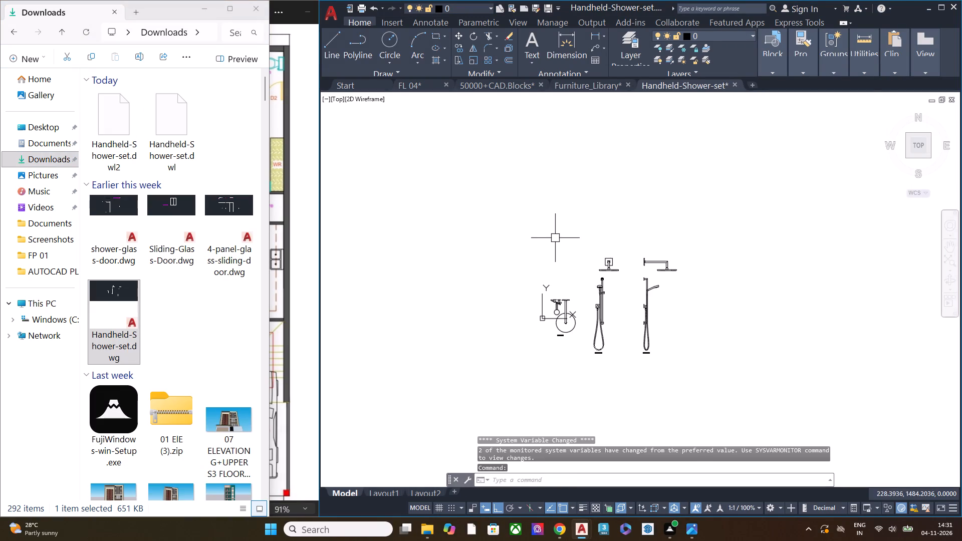
{"action": "scroll", "coordinate": [567, 317], "scroll_direction": "up", "scroll_amount": 3}
{"action": "left_click_drag", "start_coordinate": [613, 387], "coordinate": [613, 382]}
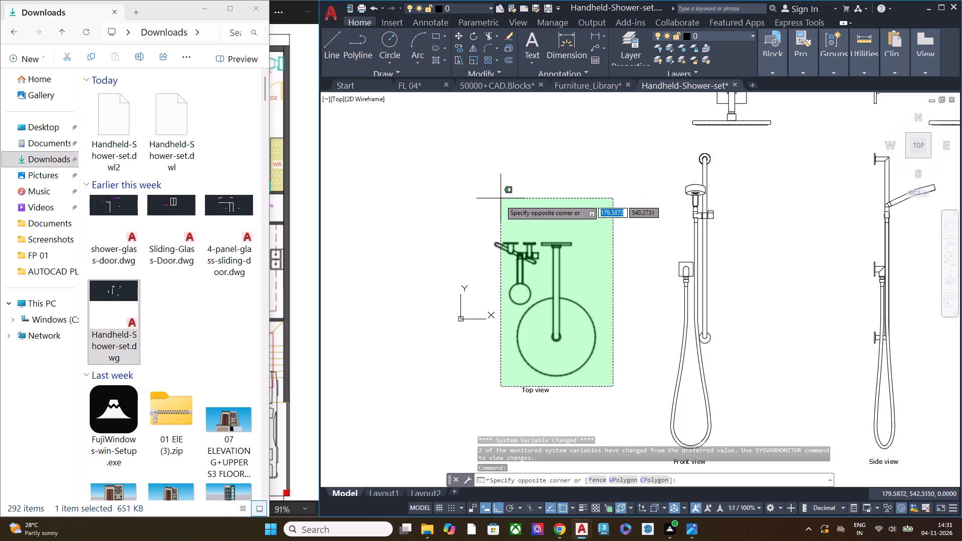
{"action": "left_click", "coordinate": [468, 215]}
{"action": "key", "text": "ctrl+c"}
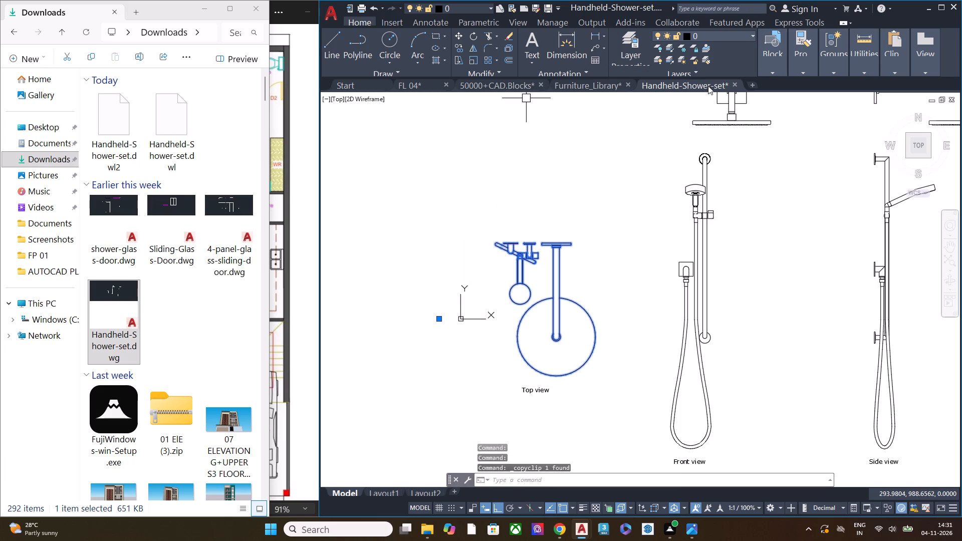
Paste the copied shower top view into the FL 04 drawing, in the empty space beside the floor plan.
{"action": "left_click", "coordinate": [416, 83]}
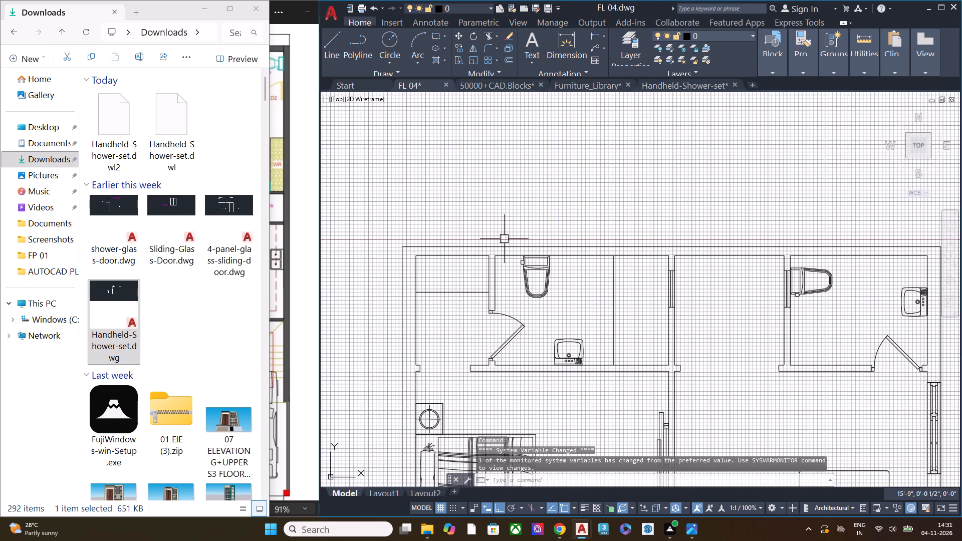
{"action": "key", "text": "ctrl+v"}
{"action": "scroll", "coordinate": [432, 272], "scroll_direction": "down", "scroll_amount": 1}
{"action": "scroll", "coordinate": [432, 272], "scroll_direction": "up", "scroll_amount": 1}
{"action": "scroll", "coordinate": [432, 272], "scroll_direction": "down", "scroll_amount": 3}
{"action": "scroll", "coordinate": [432, 272], "scroll_direction": "up", "scroll_amount": 2}
{"action": "scroll", "coordinate": [432, 272], "scroll_direction": "down", "scroll_amount": 1}
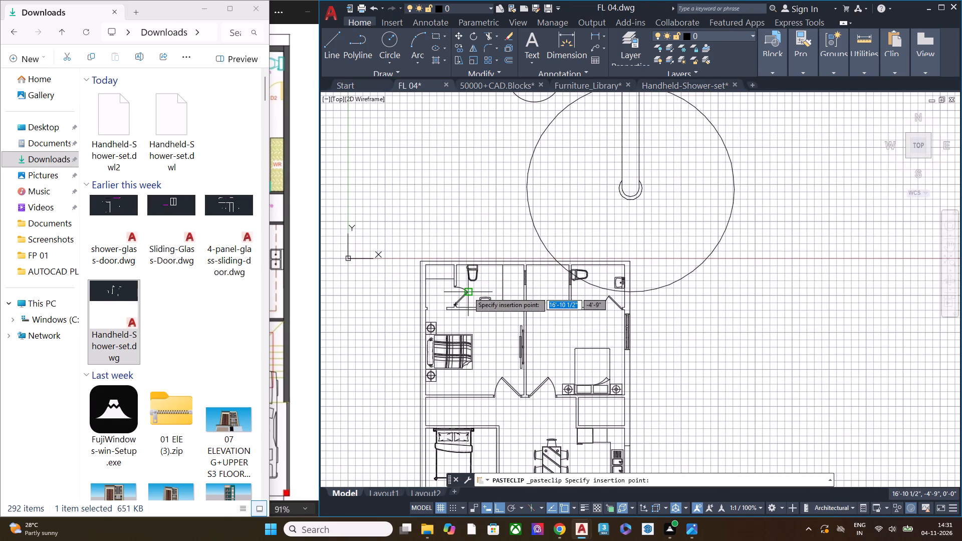
{"action": "scroll", "coordinate": [468, 292], "scroll_direction": "down", "scroll_amount": 3}
{"action": "left_click", "coordinate": [536, 386]}
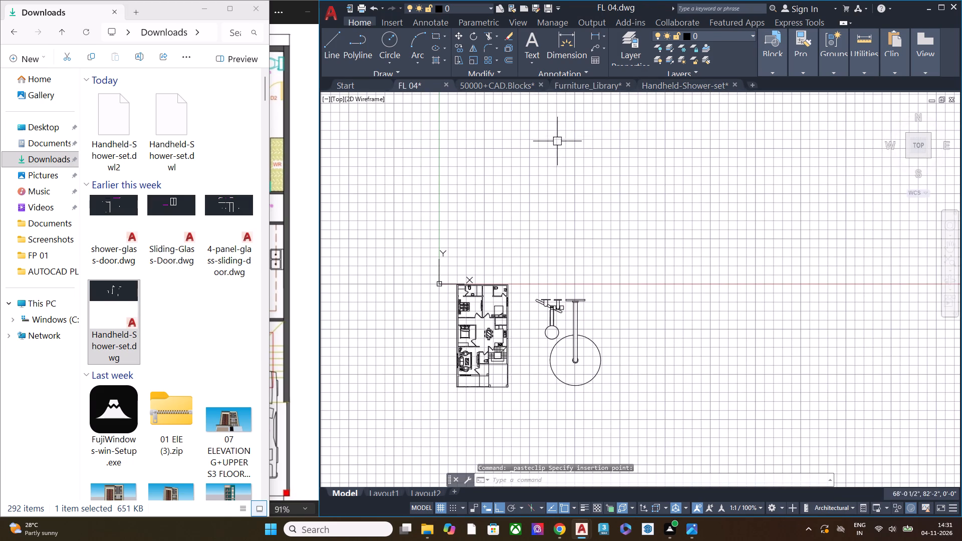
Close the Handheld-Shower-set drawing without saving its changes.
{"action": "left_click", "coordinate": [736, 84]}
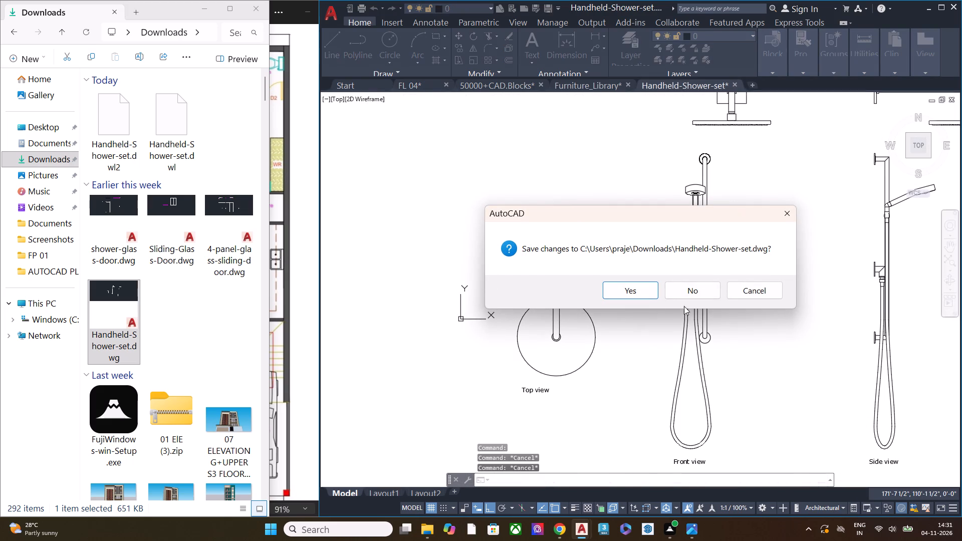
{"action": "left_click", "coordinate": [695, 289]}
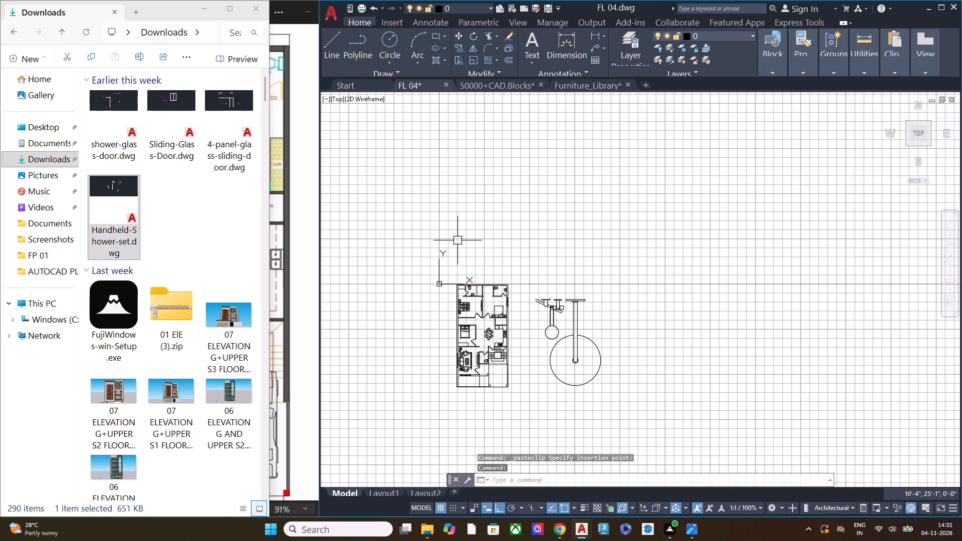
Scale the pasted shower set down freehand to a small fraction of its size, beside the floor plan.
{"action": "middle_click_drag", "start_coordinate": [615, 420], "coordinate": [556, 304]}
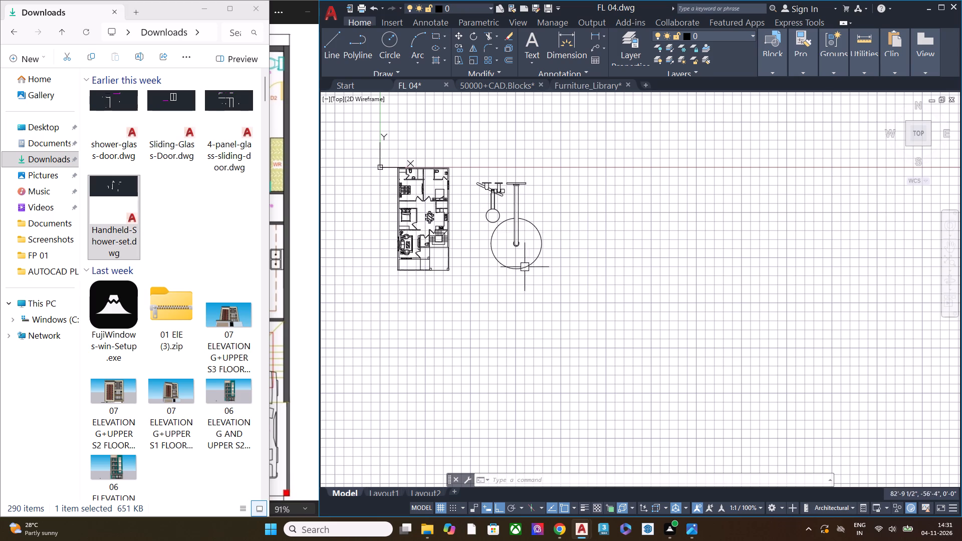
{"action": "left_click_drag", "start_coordinate": [582, 313], "coordinate": [580, 309]}
{"action": "left_click", "coordinate": [470, 165]}
{"action": "left_click_drag", "start_coordinate": [567, 283], "coordinate": [564, 280]}
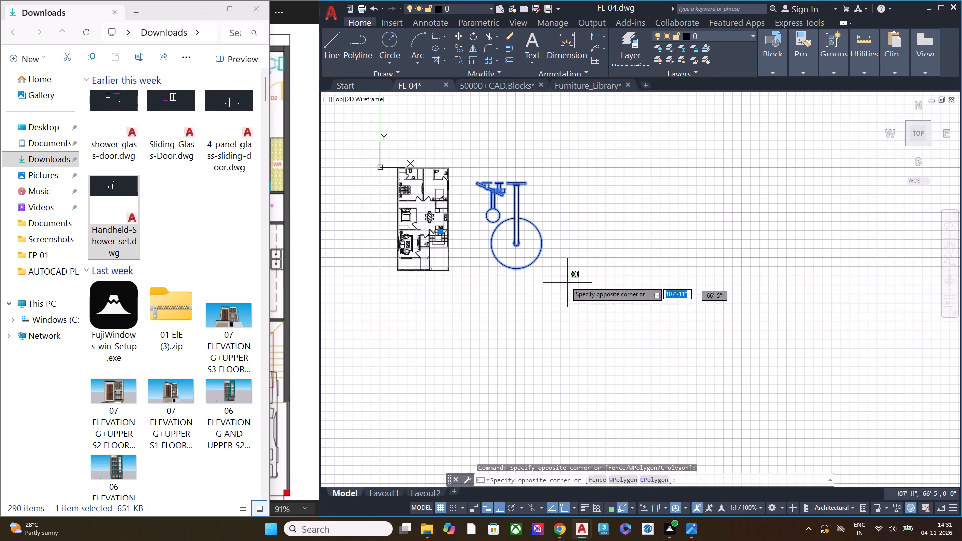
{"action": "left_click_drag", "start_coordinate": [564, 280], "coordinate": [527, 244]}
{"action": "left_click", "coordinate": [466, 162]}
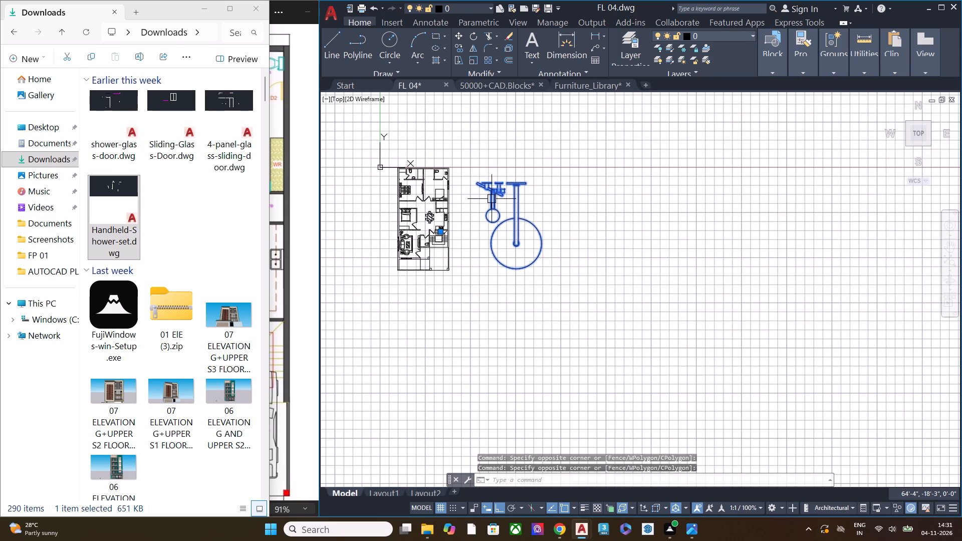
{"action": "key", "text": "s"}
{"action": "key", "text": "c"}
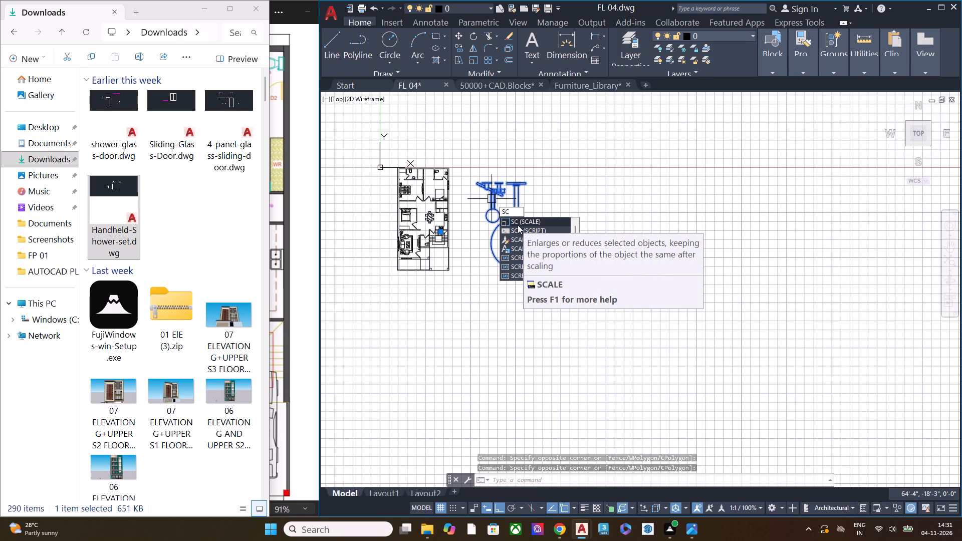
{"action": "left_click", "coordinate": [518, 225]}
{"action": "left_click", "coordinate": [513, 218]}
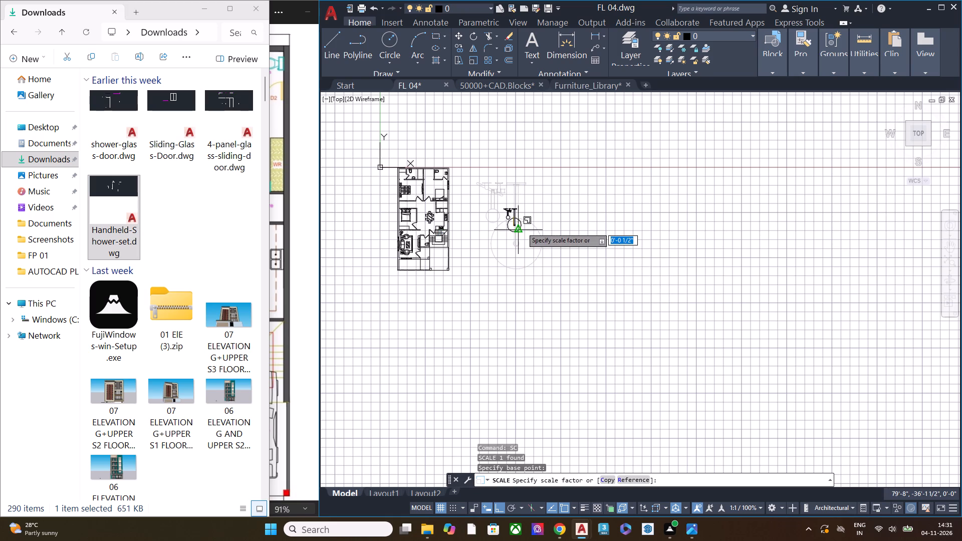
{"action": "left_click", "coordinate": [518, 223]}
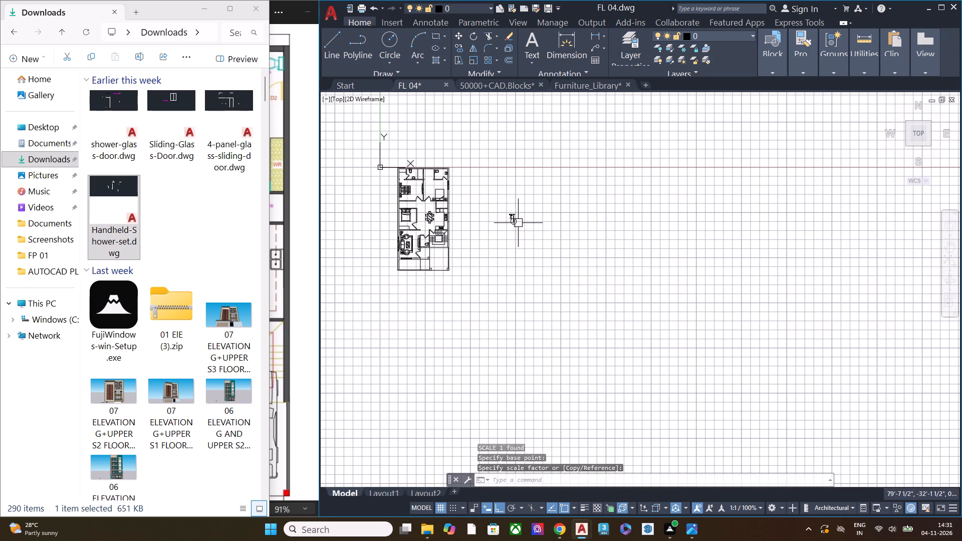
Scale the shower set down further, using a base point in its round shower head.
{"action": "left_click_drag", "start_coordinate": [523, 233], "coordinate": [518, 229]}
{"action": "left_click", "coordinate": [499, 196]}
{"action": "scroll", "coordinate": [474, 199], "scroll_direction": "up", "scroll_amount": 2}
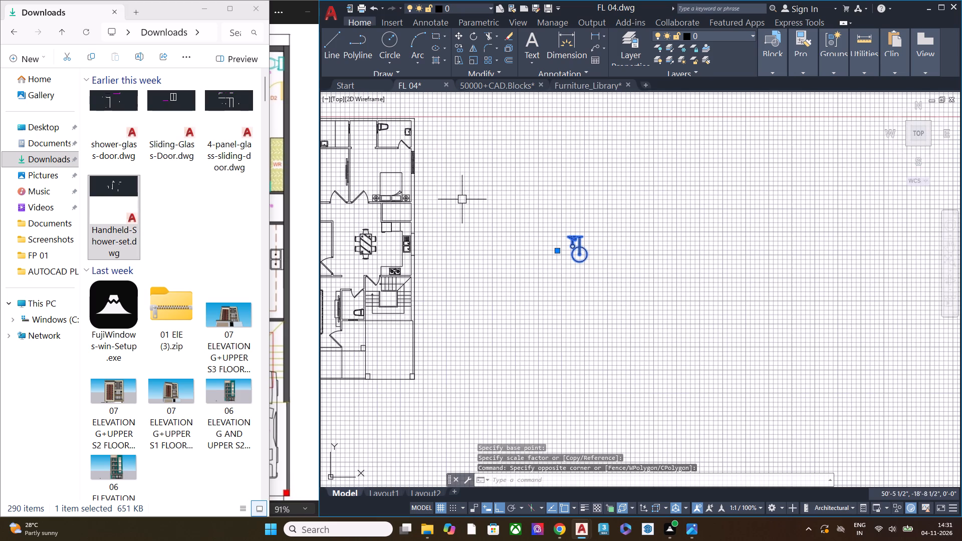
{"action": "type", "text": "sc"}
{"action": "key", "text": "space"}
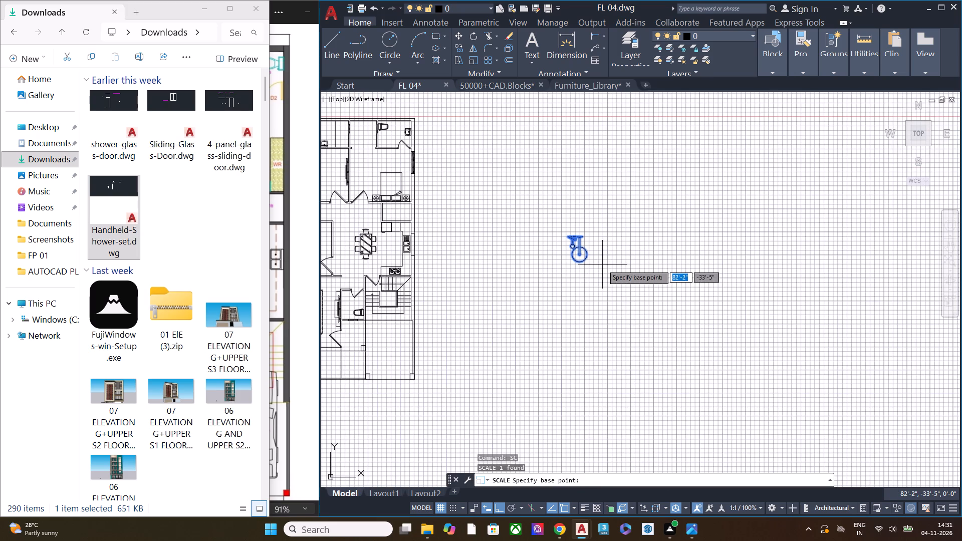
{"action": "left_click", "coordinate": [579, 254]}
{"action": "left_click", "coordinate": [585, 259]}
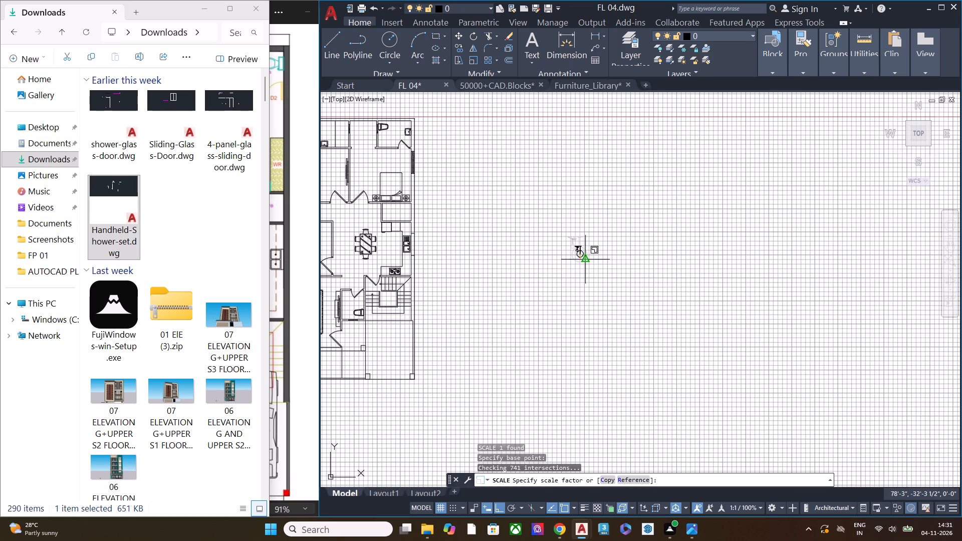
Move the shower set by its wall mount onto the upper wall of the partitioned shower area in the upper-left washroom.
{"action": "left_click_drag", "start_coordinate": [597, 272], "coordinate": [588, 263]}
{"action": "left_click", "coordinate": [560, 223]}
{"action": "type", "text": "m"}
{"action": "key", "text": "space"}
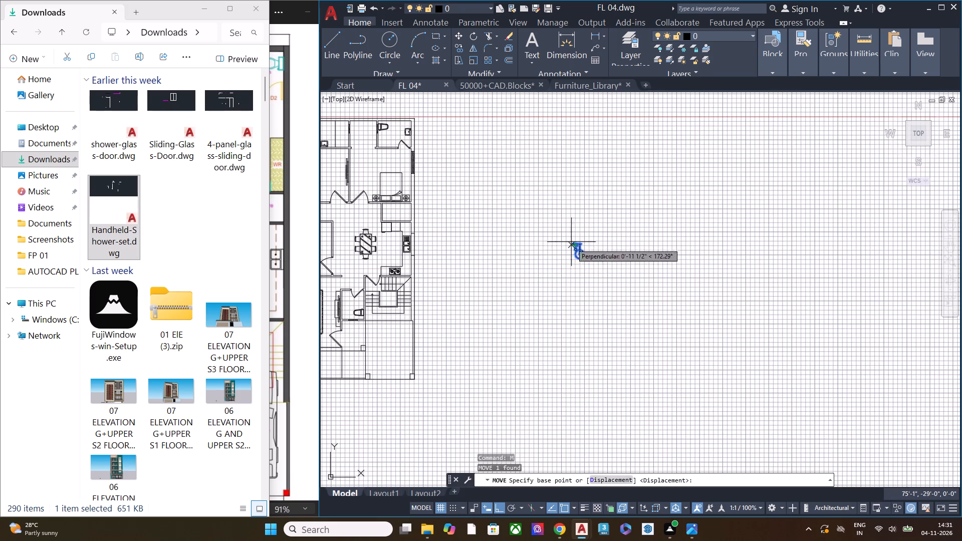
{"action": "scroll", "coordinate": [578, 244], "scroll_direction": "down", "scroll_amount": 1}
{"action": "scroll", "coordinate": [578, 245], "scroll_direction": "up", "scroll_amount": 6}
{"action": "left_click", "coordinate": [602, 225]}
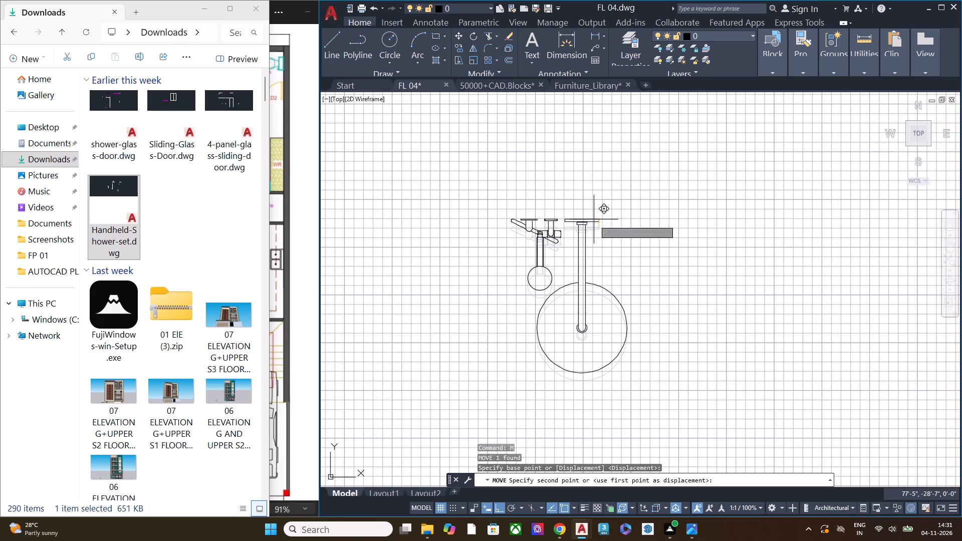
{"action": "scroll", "coordinate": [618, 215], "scroll_direction": "down", "scroll_amount": 1}
{"action": "scroll", "coordinate": [620, 221], "scroll_direction": "up", "scroll_amount": 1}
{"action": "scroll", "coordinate": [620, 221], "scroll_direction": "down", "scroll_amount": 3}
{"action": "scroll", "coordinate": [620, 232], "scroll_direction": "up", "scroll_amount": 3}
{"action": "scroll", "coordinate": [619, 233], "scroll_direction": "down", "scroll_amount": 2}
{"action": "middle_click_drag", "start_coordinate": [527, 224], "coordinate": [655, 365]}
{"action": "scroll", "coordinate": [641, 266], "scroll_direction": "down", "scroll_amount": 2}
{"action": "scroll", "coordinate": [643, 269], "scroll_direction": "up", "scroll_amount": 1}
{"action": "scroll", "coordinate": [644, 270], "scroll_direction": "down", "scroll_amount": 4}
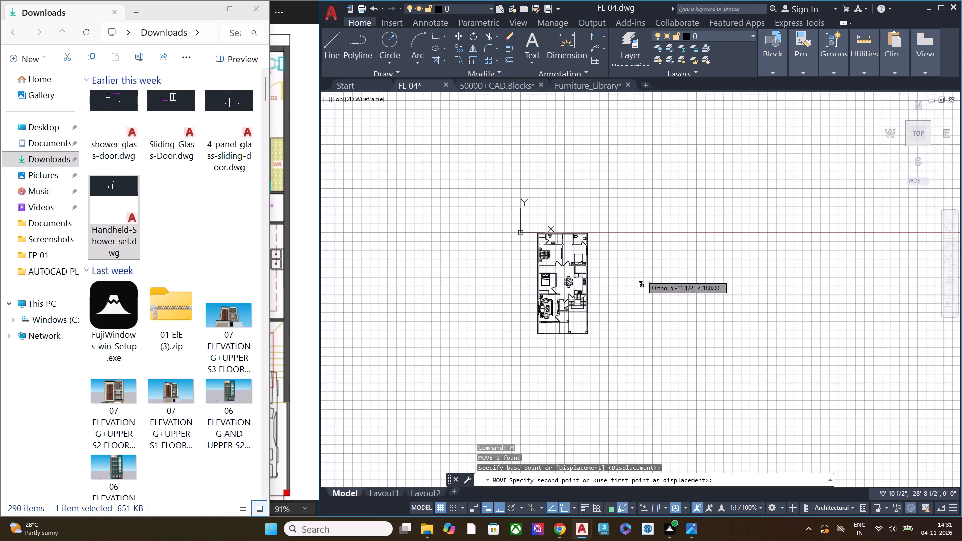
{"action": "scroll", "coordinate": [565, 241], "scroll_direction": "up", "scroll_amount": 2}
{"action": "scroll", "coordinate": [565, 241], "scroll_direction": "down", "scroll_amount": 1}
{"action": "scroll", "coordinate": [565, 241], "scroll_direction": "up", "scroll_amount": 6}
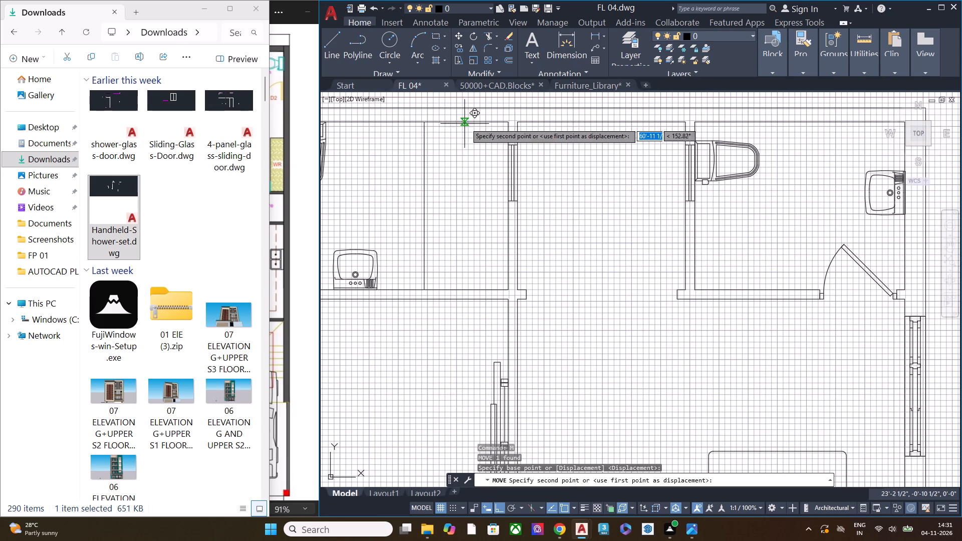
{"action": "left_click", "coordinate": [470, 122]}
Scale the shower set down about its round head so it takes up less of the washroom's shower area.
{"action": "scroll", "coordinate": [507, 214], "scroll_direction": "down", "scroll_amount": 3}
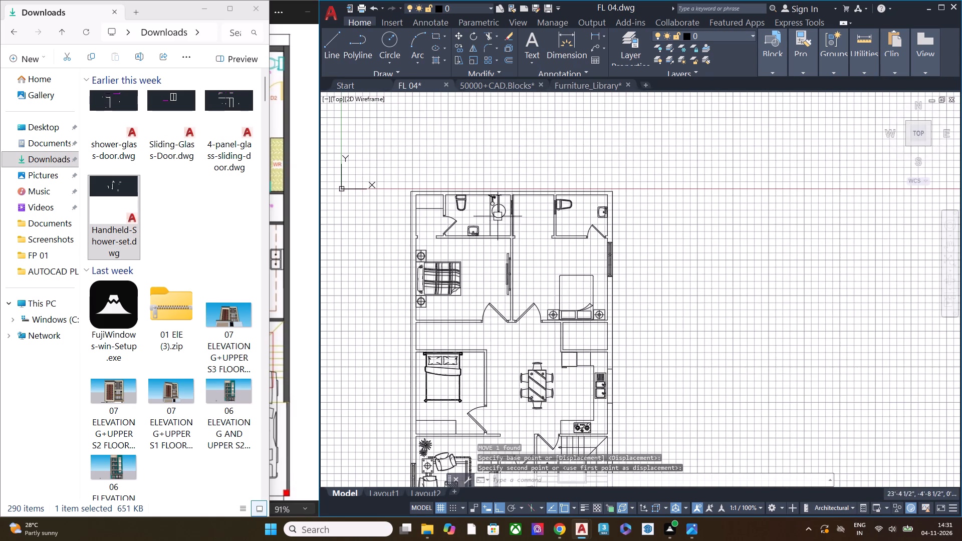
{"action": "scroll", "coordinate": [491, 196], "scroll_direction": "up", "scroll_amount": 6}
{"action": "left_click", "coordinate": [617, 285]}
{"action": "left_click", "coordinate": [516, 244]}
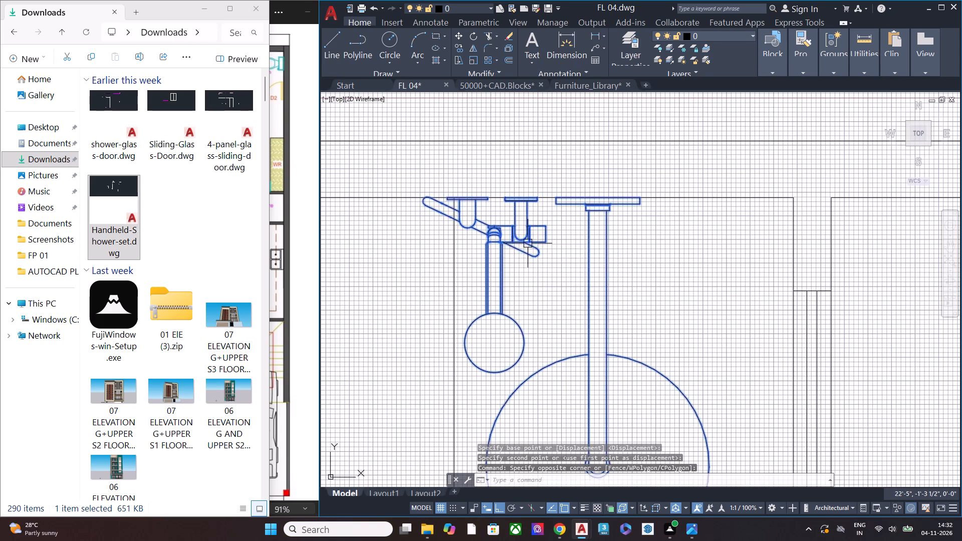
{"action": "scroll", "coordinate": [528, 251], "scroll_direction": "down", "scroll_amount": 2}
{"action": "scroll", "coordinate": [532, 257], "scroll_direction": "up", "scroll_amount": 1}
{"action": "scroll", "coordinate": [535, 261], "scroll_direction": "down", "scroll_amount": 3}
{"action": "middle_click_drag", "start_coordinate": [569, 303], "coordinate": [544, 234]}
{"action": "type", "text": "sc"}
{"action": "left_click", "coordinate": [554, 277]}
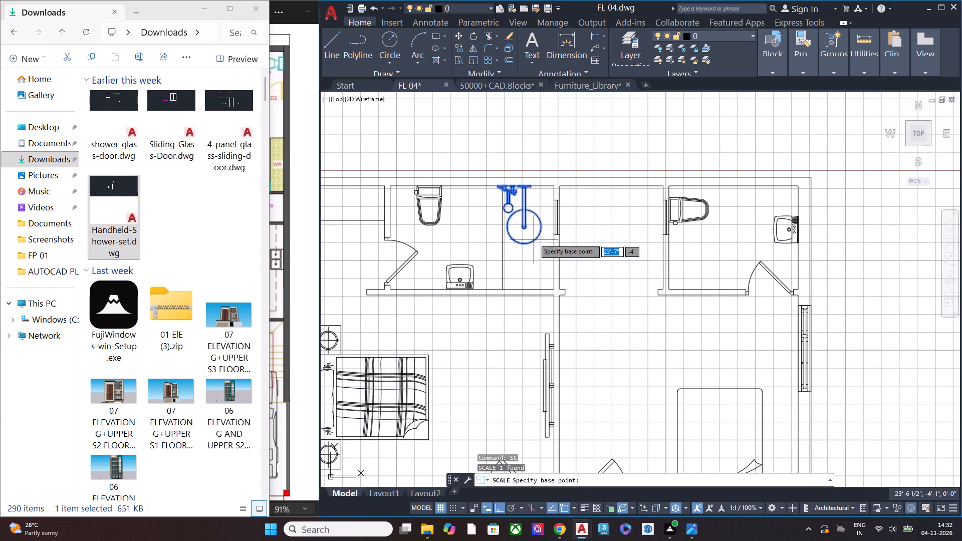
{"action": "left_click", "coordinate": [528, 227]}
{"action": "left_click", "coordinate": [536, 240]}
Scale the shower set down again, using a base point at its handheld shower bracket.
{"action": "left_click_drag", "start_coordinate": [534, 253], "coordinate": [524, 235]}
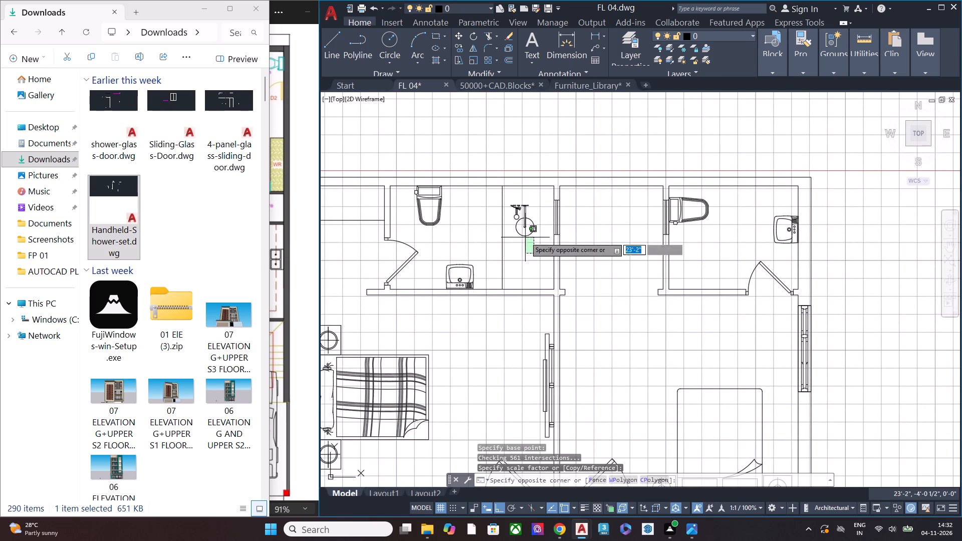
{"action": "left_click_drag", "start_coordinate": [524, 235], "coordinate": [516, 223]}
{"action": "left_click", "coordinate": [510, 203]}
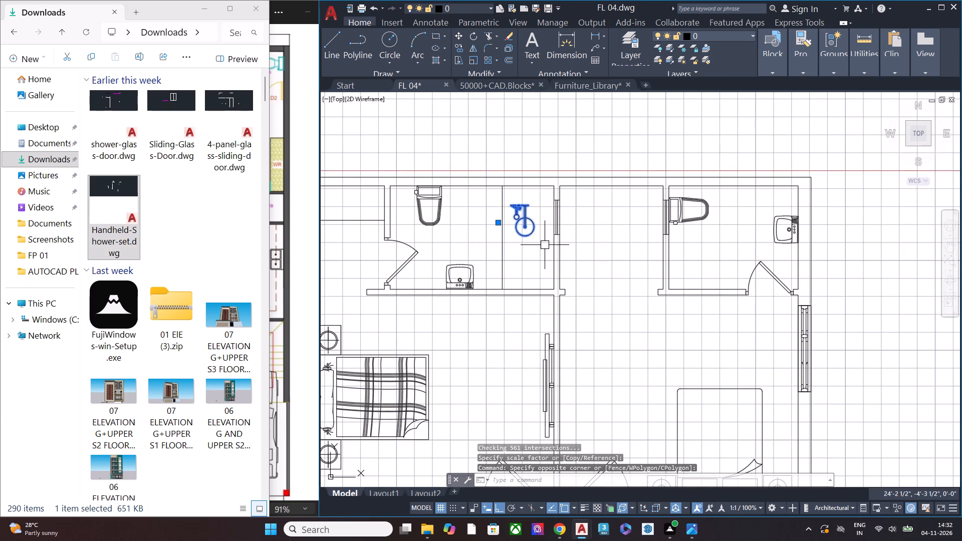
{"action": "key", "text": "s"}
{"action": "type", "text": "c"}
{"action": "key", "text": "space"}
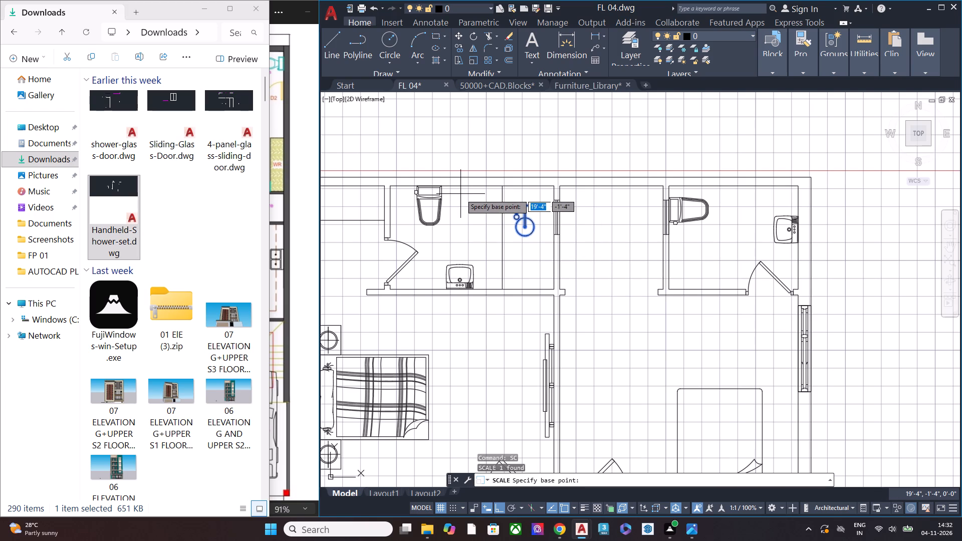
{"action": "scroll", "coordinate": [510, 209], "scroll_direction": "up", "scroll_amount": 4}
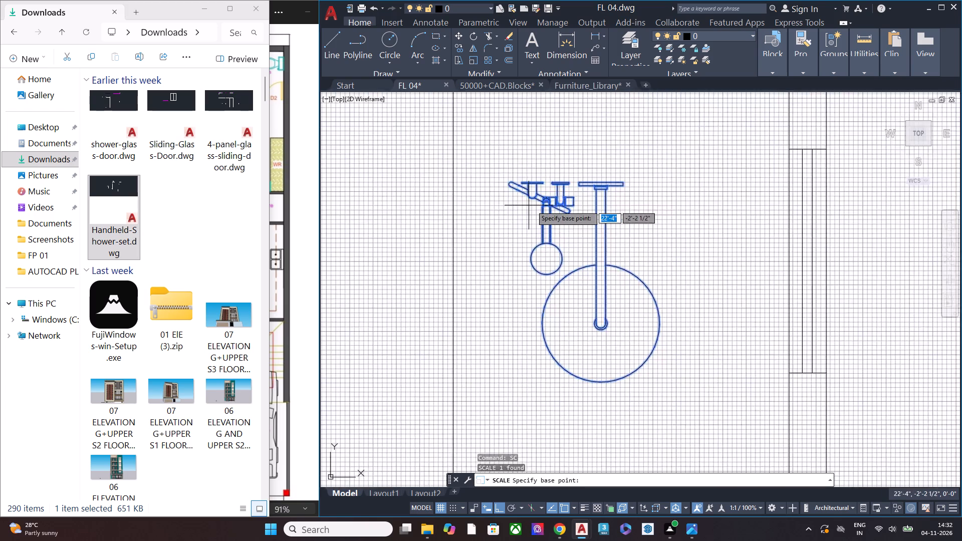
{"action": "left_click", "coordinate": [555, 202]}
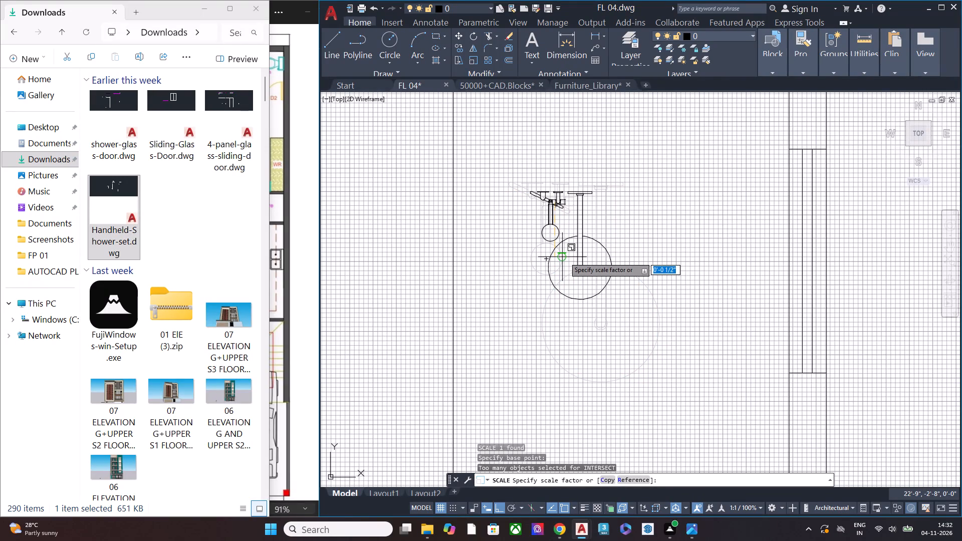
{"action": "left_click", "coordinate": [564, 265]}
Move the shower set horizontally a few inches toward the window wall of the shower area.
{"action": "left_click_drag", "start_coordinate": [627, 310], "coordinate": [625, 304]}
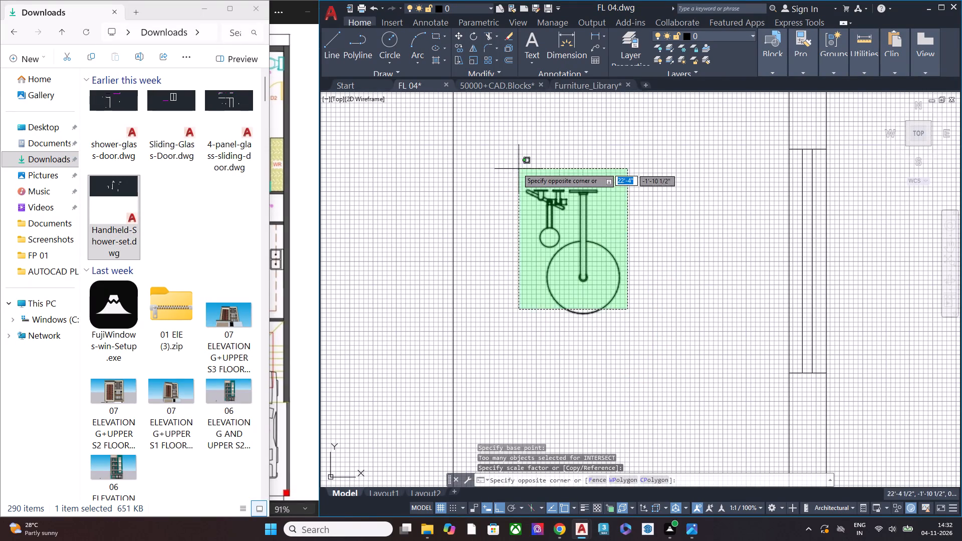
{"action": "left_click", "coordinate": [514, 167]}
{"action": "scroll", "coordinate": [592, 250], "scroll_direction": "up", "scroll_amount": 1}
{"action": "scroll", "coordinate": [593, 253], "scroll_direction": "down", "scroll_amount": 4}
{"action": "scroll", "coordinate": [605, 297], "scroll_direction": "up", "scroll_amount": 1}
{"action": "scroll", "coordinate": [605, 301], "scroll_direction": "down", "scroll_amount": 1}
{"action": "middle_click_drag", "start_coordinate": [618, 335], "coordinate": [576, 273]}
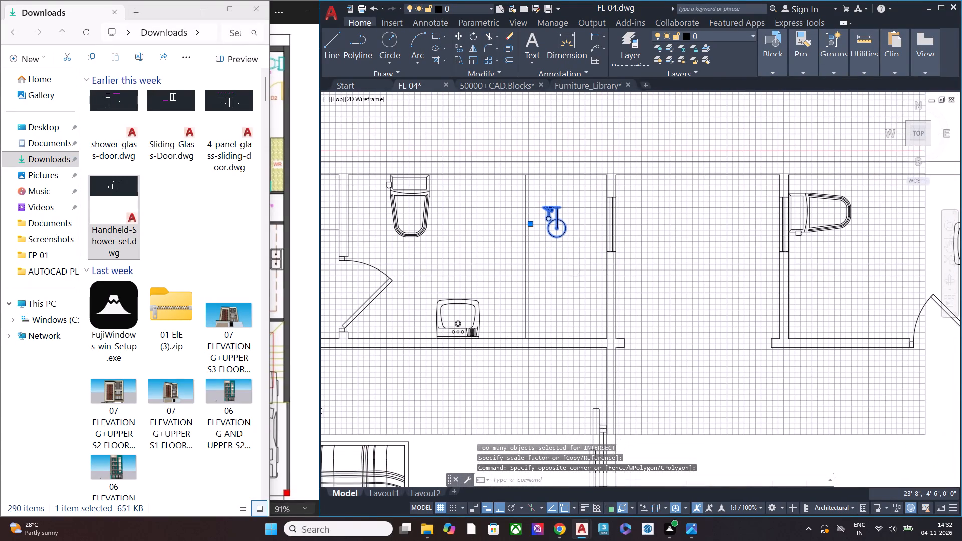
{"action": "type", "text": "m"}
{"action": "key", "text": "space"}
{"action": "left_click", "coordinate": [565, 273]}
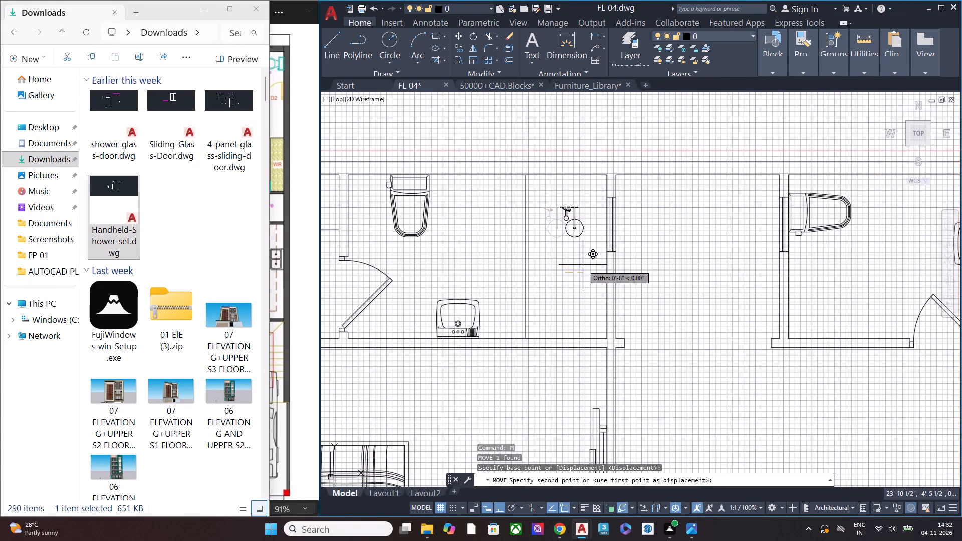
{"action": "left_click", "coordinate": [581, 266]}
Move the shower set straight up about 1'-1 1/2" toward the upper wall of the shower area.
{"action": "left_click_drag", "start_coordinate": [580, 264], "coordinate": [580, 259]}
{"action": "left_click", "coordinate": [562, 199]}
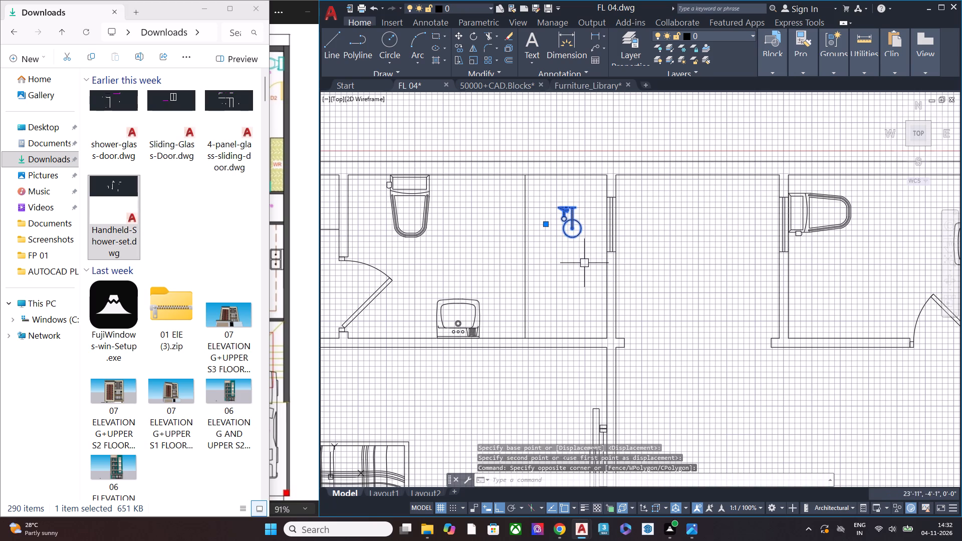
{"action": "type", "text": "m"}
{"action": "key", "text": "space"}
{"action": "left_click", "coordinate": [587, 293]}
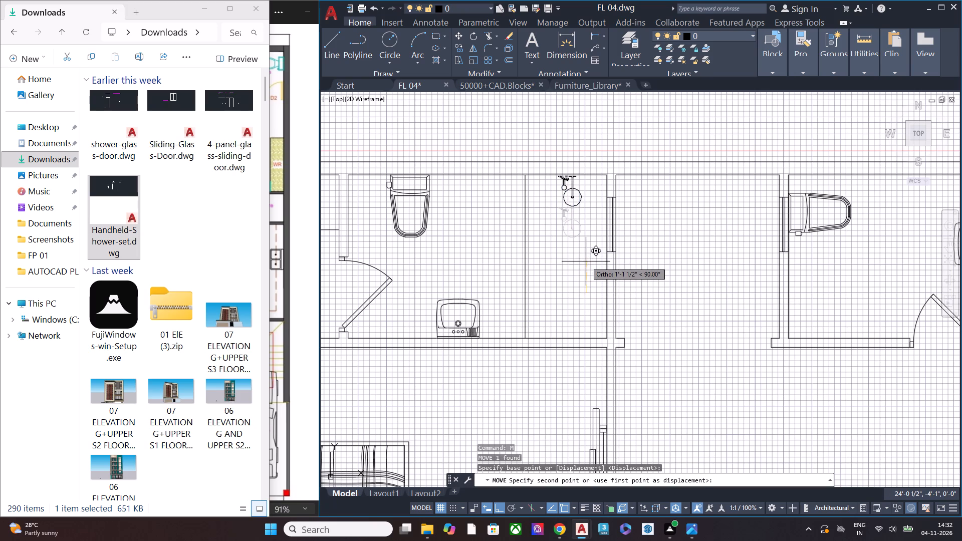
{"action": "left_click", "coordinate": [589, 261]}
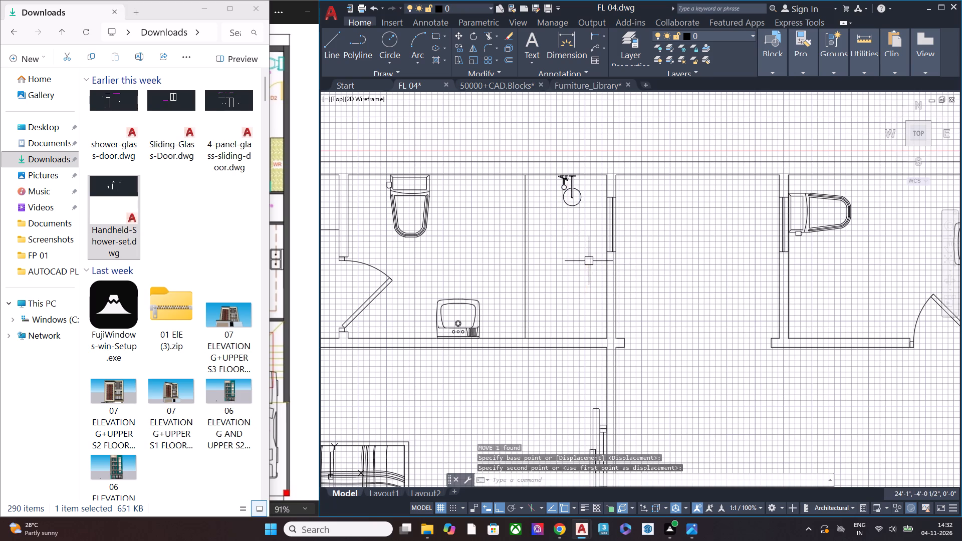
Move the shower set by the corner of its large wall plate onto the inner line of the upper wall.
{"action": "scroll", "coordinate": [563, 152], "scroll_direction": "up", "scroll_amount": 4}
{"action": "left_click", "coordinate": [651, 349]}
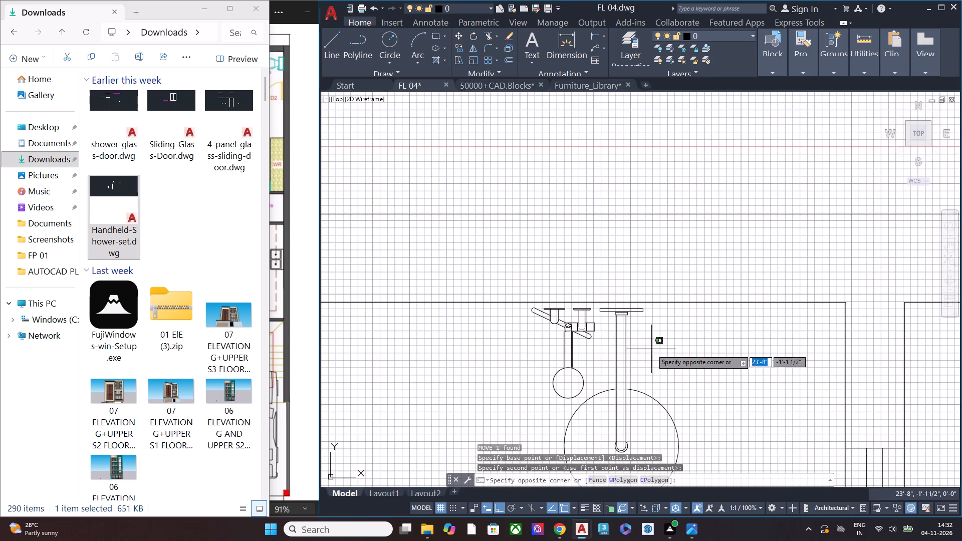
{"action": "left_click", "coordinate": [520, 336]}
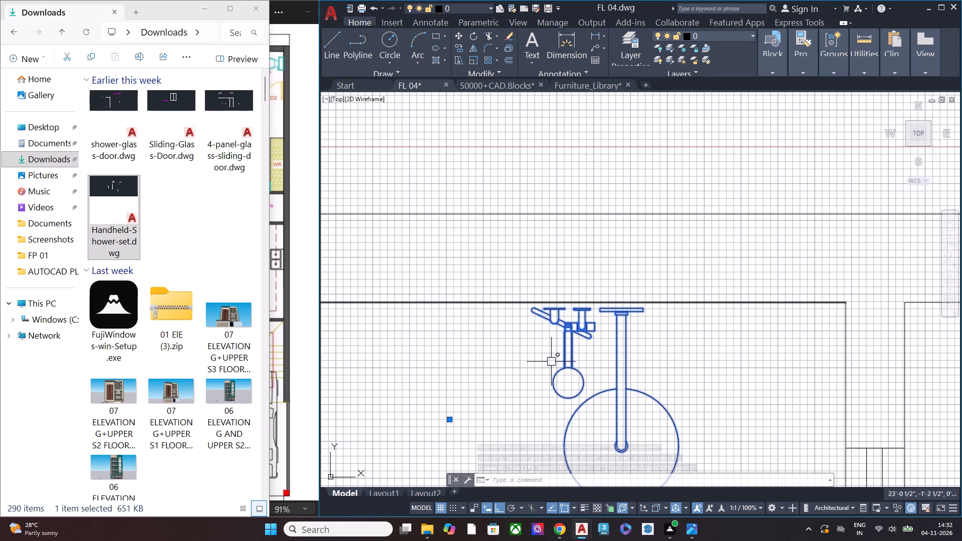
{"action": "middle_click_drag", "start_coordinate": [641, 358], "coordinate": [625, 301]}
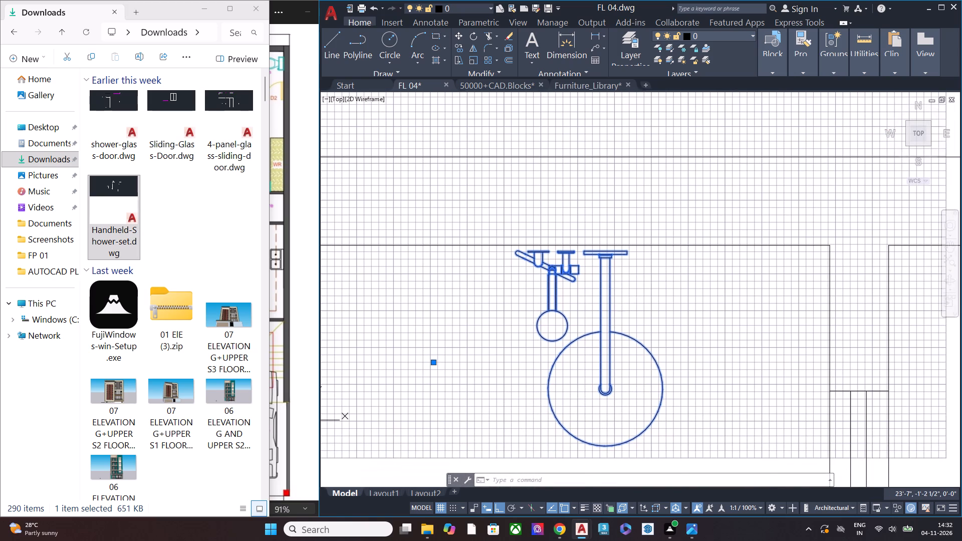
{"action": "type", "text": "m"}
{"action": "key", "text": "space"}
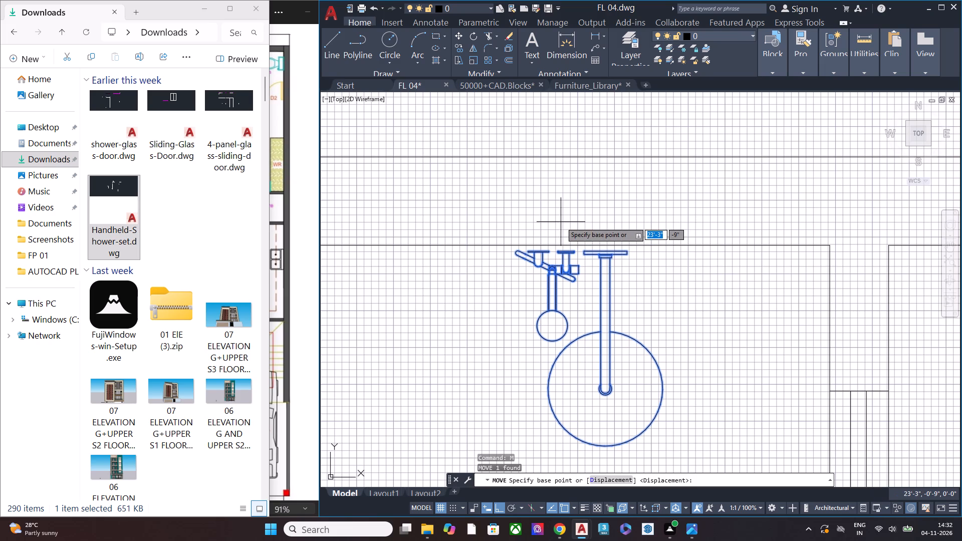
{"action": "scroll", "coordinate": [597, 247], "scroll_direction": "up", "scroll_amount": 4}
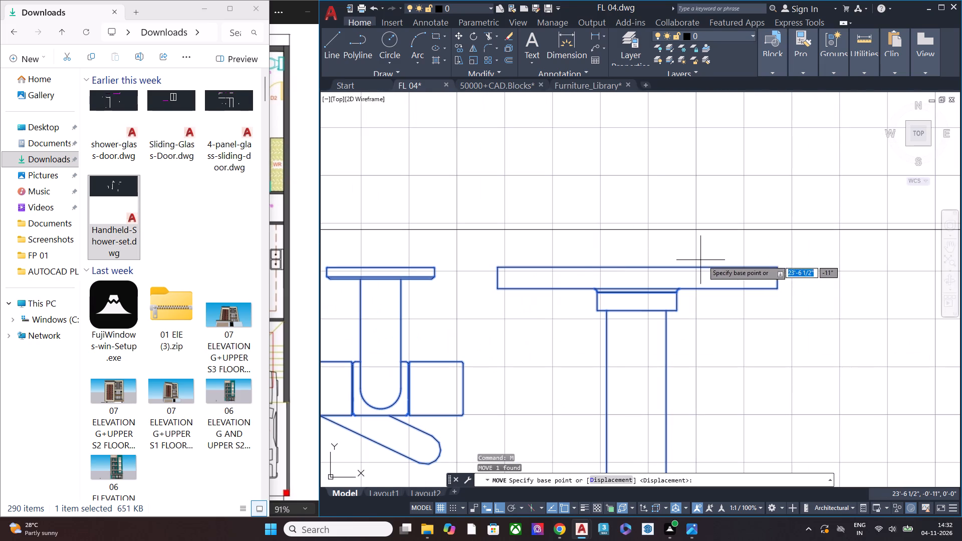
{"action": "left_click", "coordinate": [775, 265]}
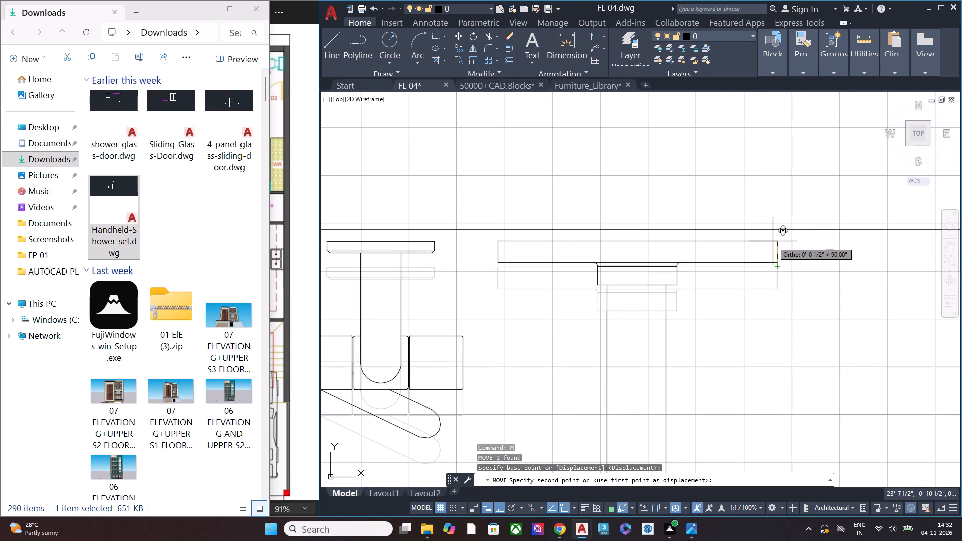
{"action": "left_click", "coordinate": [778, 231]}
{"action": "key", "text": "Escape"}
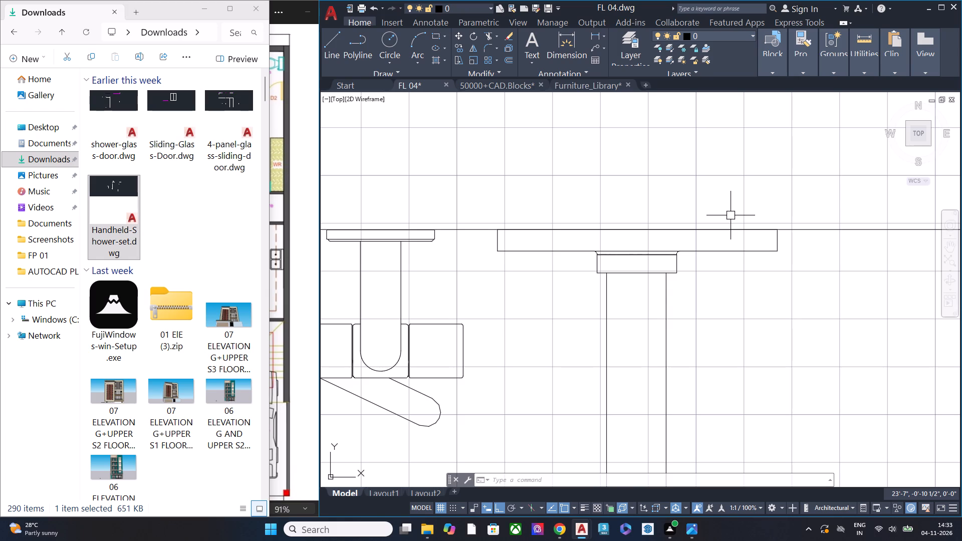
Move the shower set horizontally about 2" along the upper wall, away from the window and toward the partition line.
{"action": "scroll", "coordinate": [661, 189], "scroll_direction": "down", "scroll_amount": 1}
{"action": "key", "text": "Escape"}
{"action": "scroll", "coordinate": [671, 225], "scroll_direction": "down", "scroll_amount": 1}
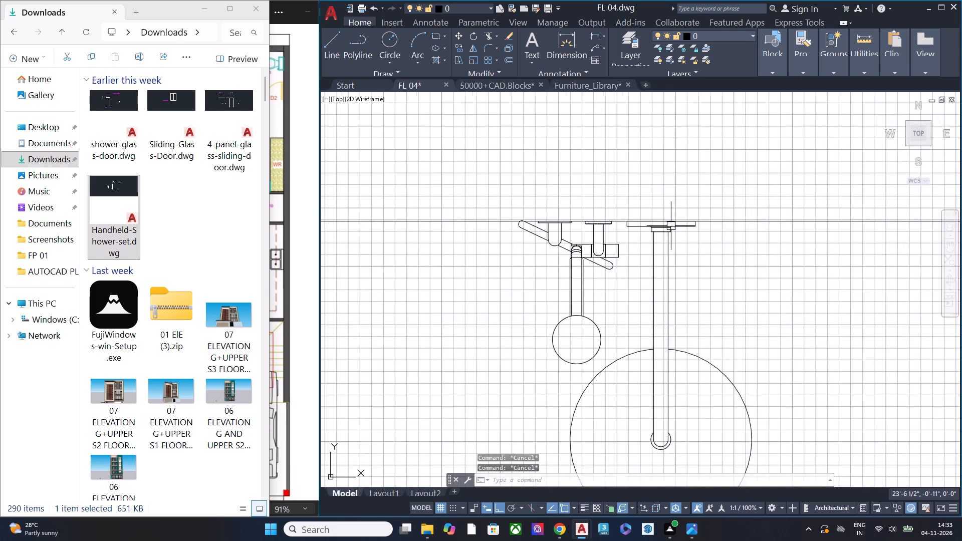
{"action": "scroll", "coordinate": [671, 226], "scroll_direction": "down", "scroll_amount": 2}
{"action": "scroll", "coordinate": [671, 226], "scroll_direction": "up", "scroll_amount": 3}
{"action": "middle_click_drag", "start_coordinate": [662, 296], "coordinate": [659, 211]}
{"action": "scroll", "coordinate": [658, 198], "scroll_direction": "down", "scroll_amount": 3}
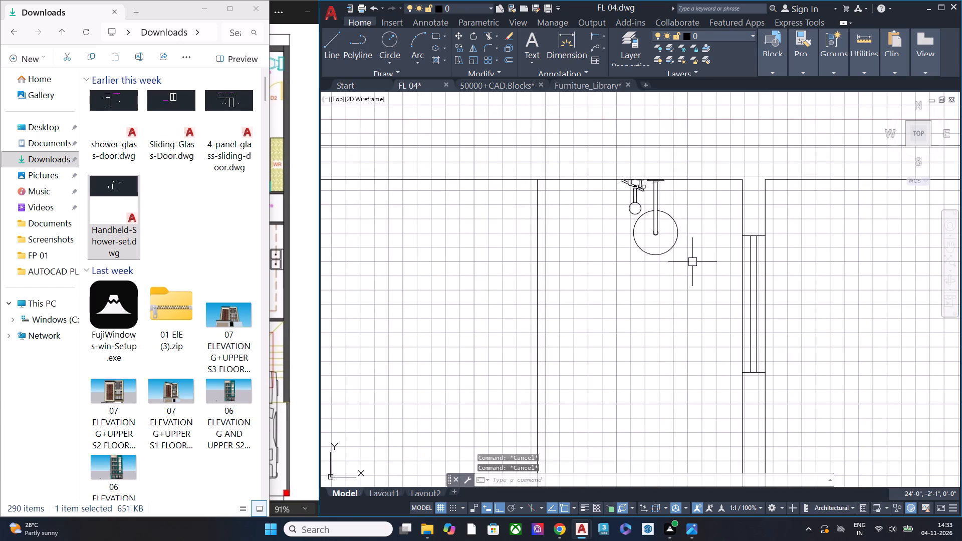
{"action": "left_click", "coordinate": [692, 263]}
{"action": "left_click", "coordinate": [598, 205]}
{"action": "type", "text": "m"}
{"action": "key", "text": "space"}
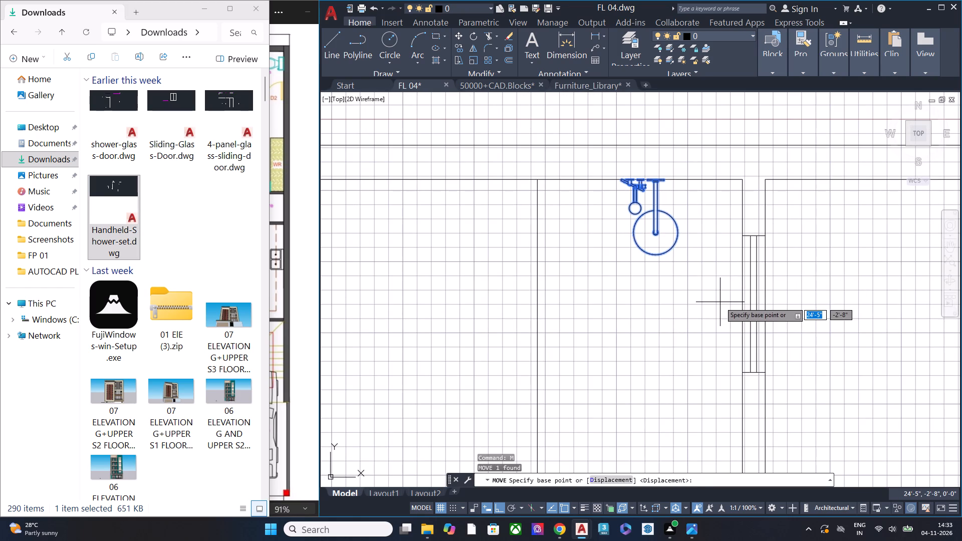
{"action": "left_click", "coordinate": [720, 302]}
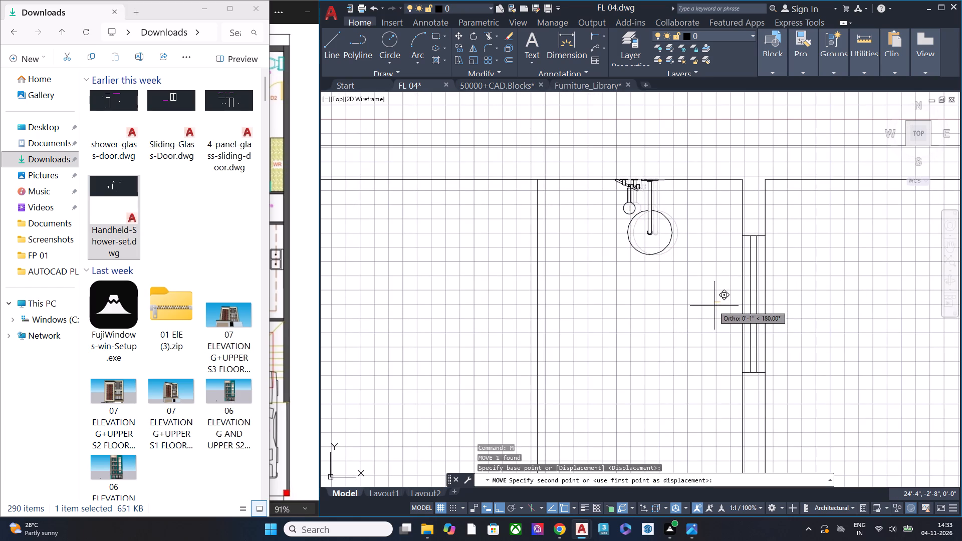
{"action": "left_click", "coordinate": [708, 306]}
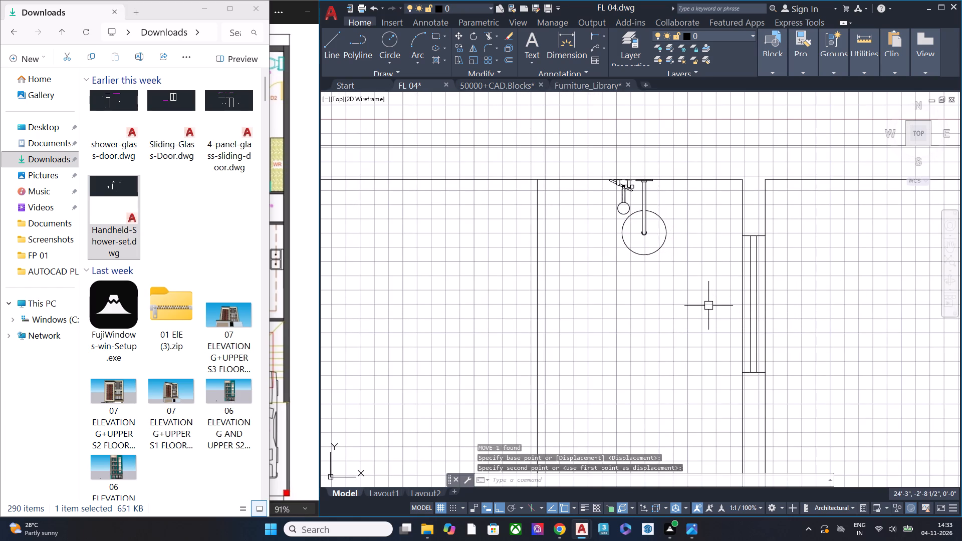
{"action": "key", "text": "Escape"}
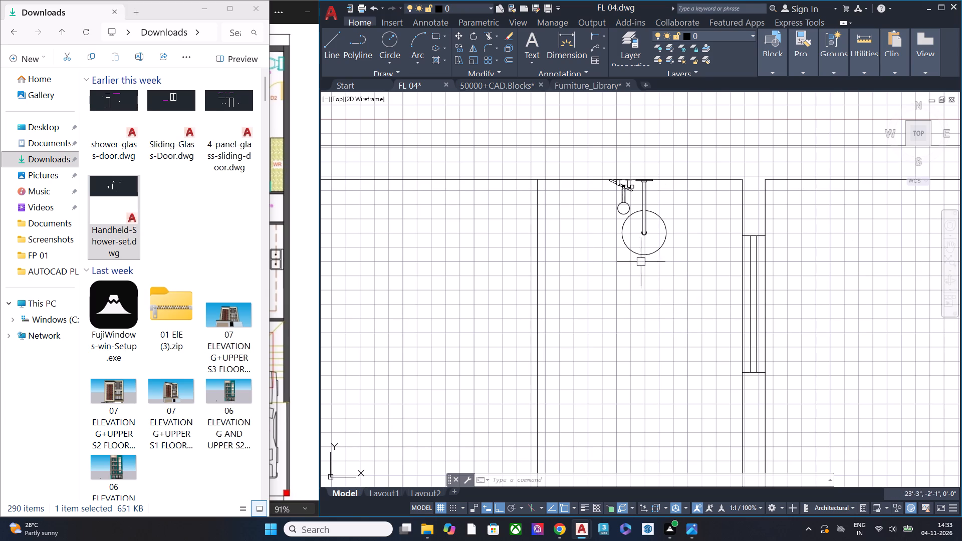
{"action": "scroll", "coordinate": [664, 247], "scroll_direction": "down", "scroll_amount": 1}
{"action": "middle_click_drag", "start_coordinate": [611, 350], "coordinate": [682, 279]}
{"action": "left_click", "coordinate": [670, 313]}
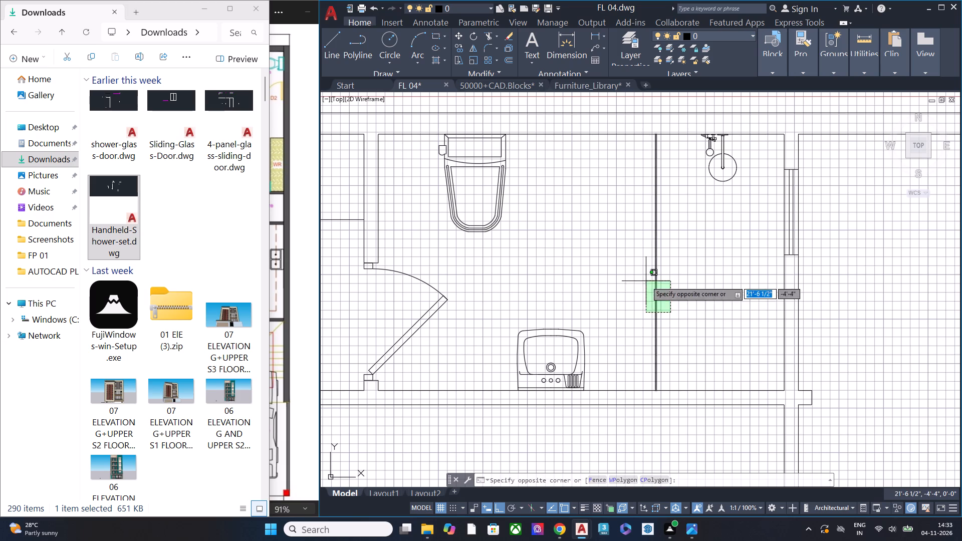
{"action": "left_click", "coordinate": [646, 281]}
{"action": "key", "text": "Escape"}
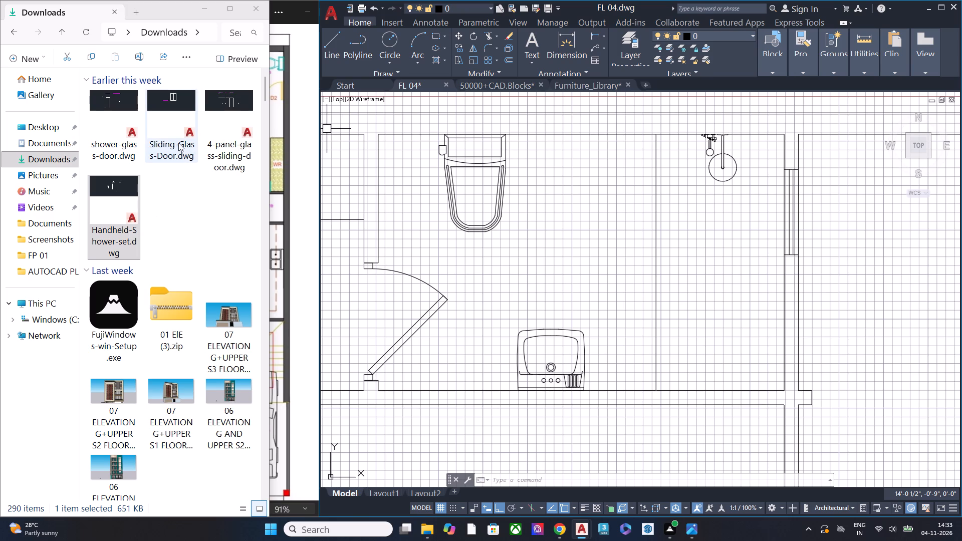
Open shower-glass-door.dwg from the Downloads folder as a separate drawing.
{"action": "scroll", "coordinate": [188, 103], "scroll_direction": "up", "scroll_amount": 2}
{"action": "left_click", "coordinate": [118, 104]}
{"action": "left_click_drag", "start_coordinate": [118, 104], "coordinate": [662, 88]}
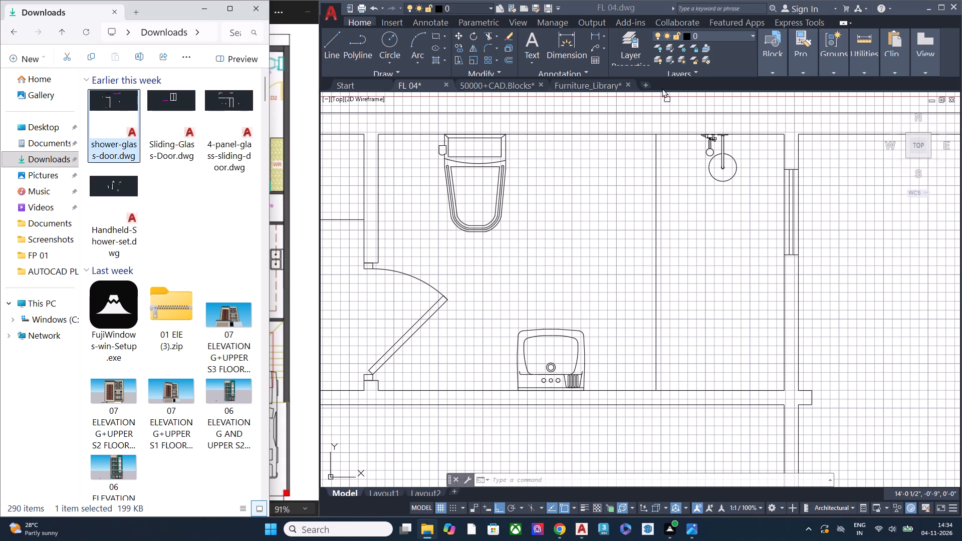
{"action": "left_click_drag", "start_coordinate": [662, 88], "coordinate": [645, 83]}
{"action": "left_click", "coordinate": [475, 238]}
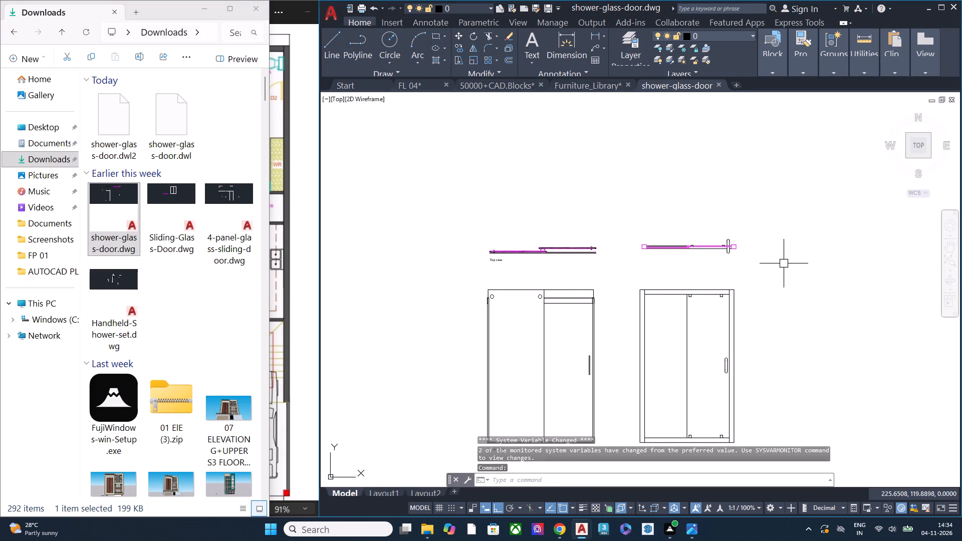
Copy the top views of both shower glass doors, leaving out the front views.
{"action": "scroll", "coordinate": [784, 263], "scroll_direction": "up", "scroll_amount": 1}
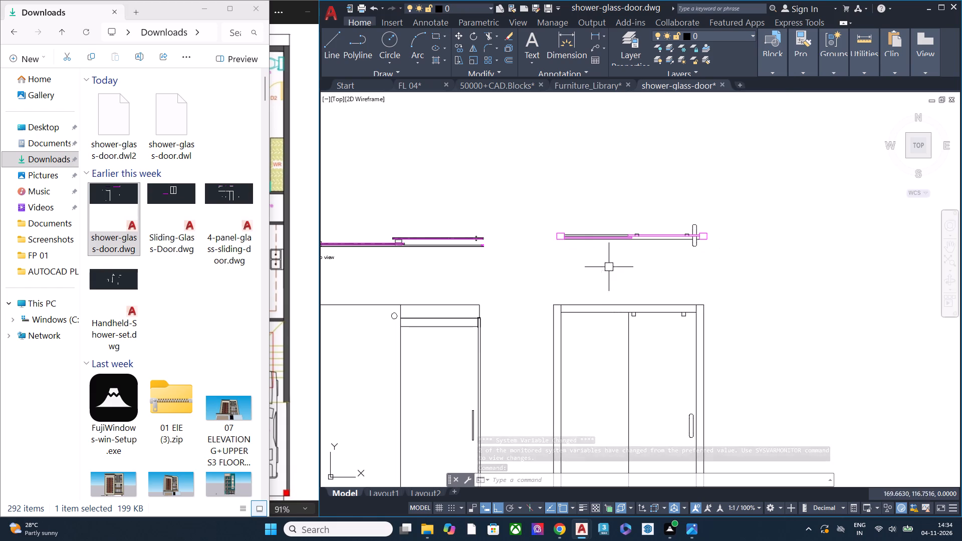
{"action": "left_click", "coordinate": [761, 261]}
{"action": "left_click", "coordinate": [428, 202]}
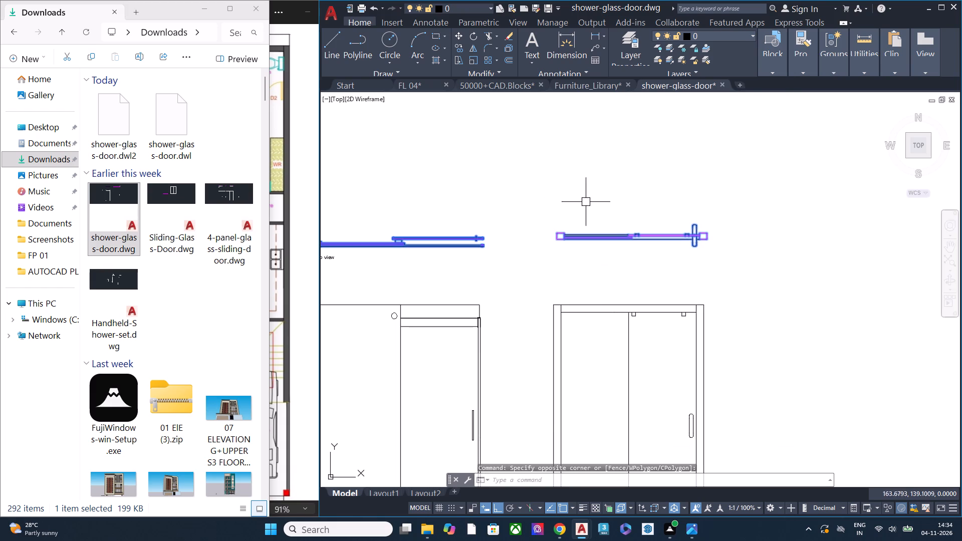
{"action": "scroll", "coordinate": [622, 212], "scroll_direction": "down", "scroll_amount": 1}
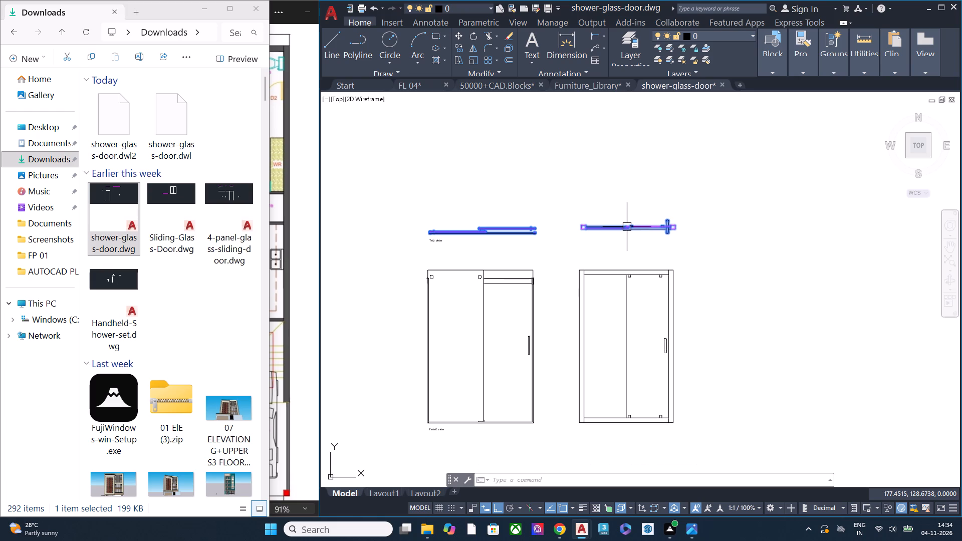
{"action": "key", "text": "ctrl+c"}
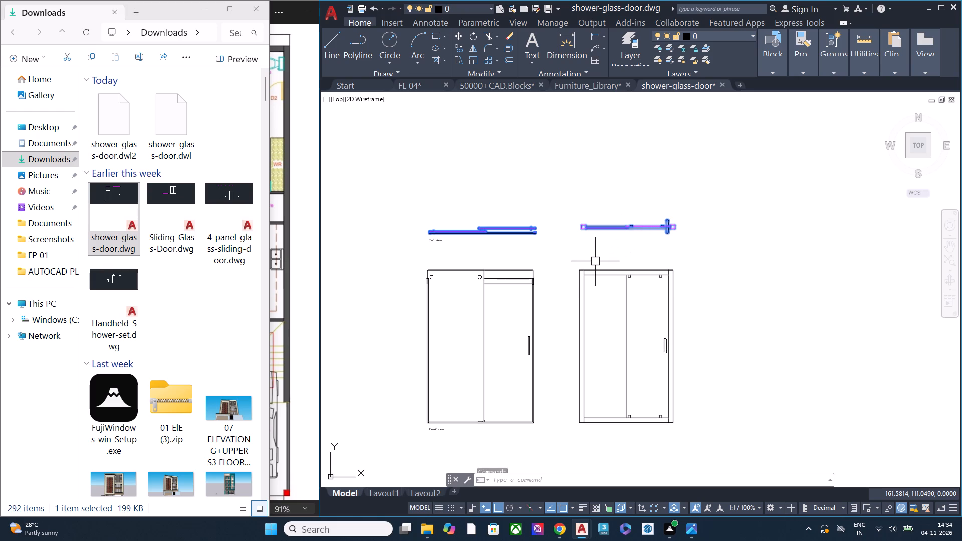
Paste the glass door top views into FL 04 in the empty space beside the upper-right washroom, outside the plan.
{"action": "left_click", "coordinate": [421, 86]}
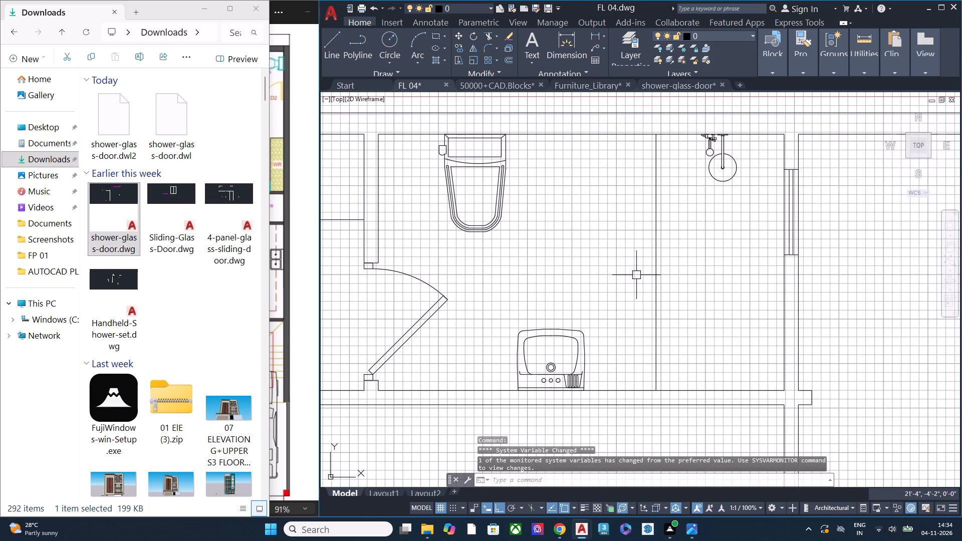
{"action": "key", "text": "ctrl+v"}
{"action": "scroll", "coordinate": [563, 270], "scroll_direction": "down", "scroll_amount": 6}
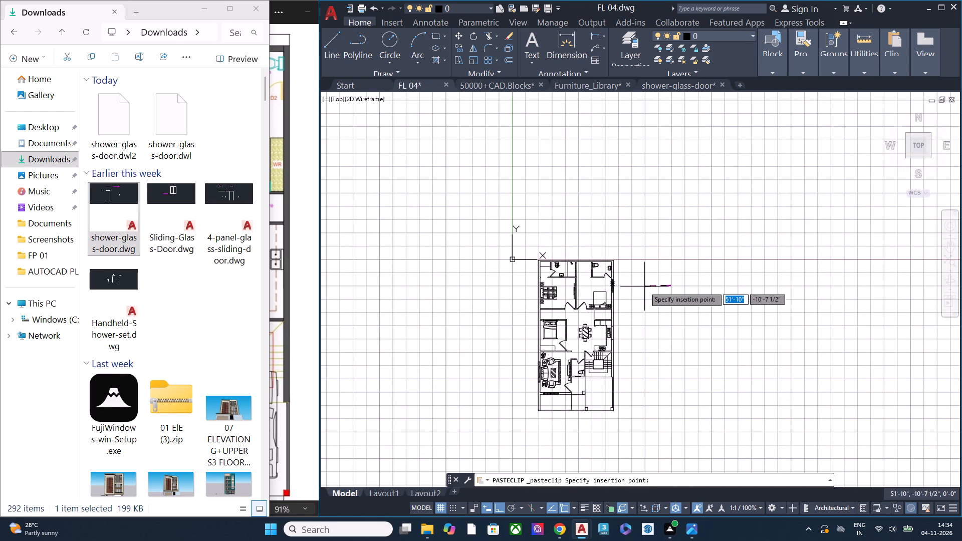
{"action": "scroll", "coordinate": [638, 266], "scroll_direction": "up", "scroll_amount": 4}
{"action": "left_click", "coordinate": [546, 251]}
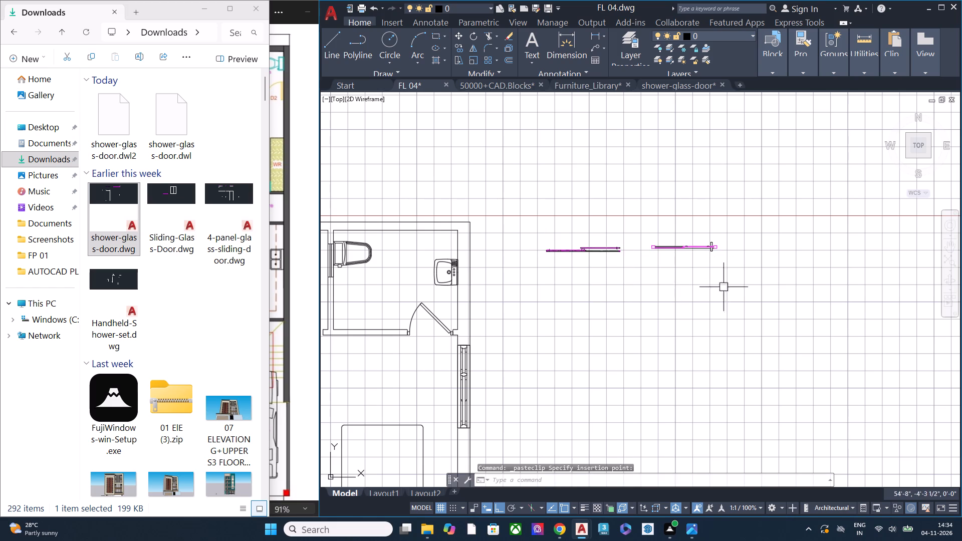
Explode the pasted block holding both glass door top views.
{"action": "left_click", "coordinate": [750, 287]}
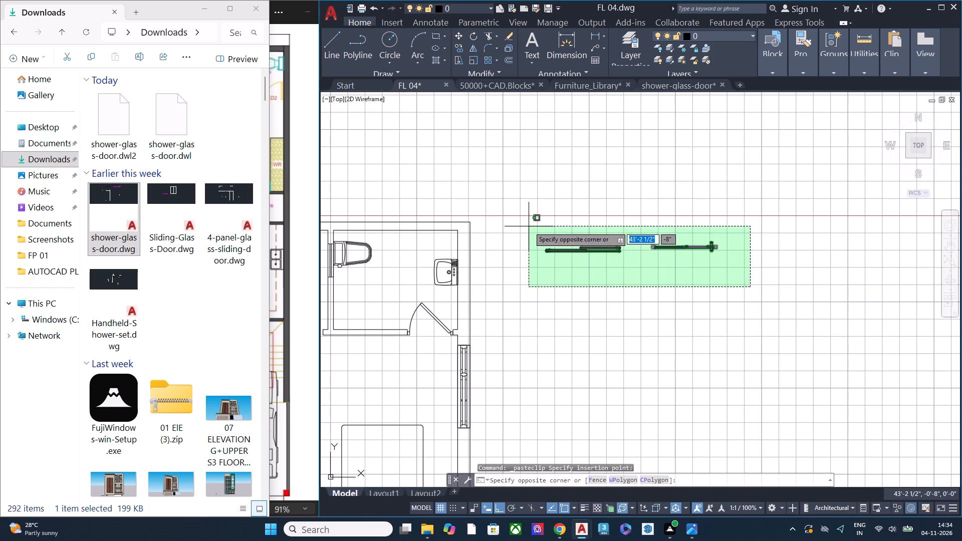
{"action": "left_click", "coordinate": [529, 226]}
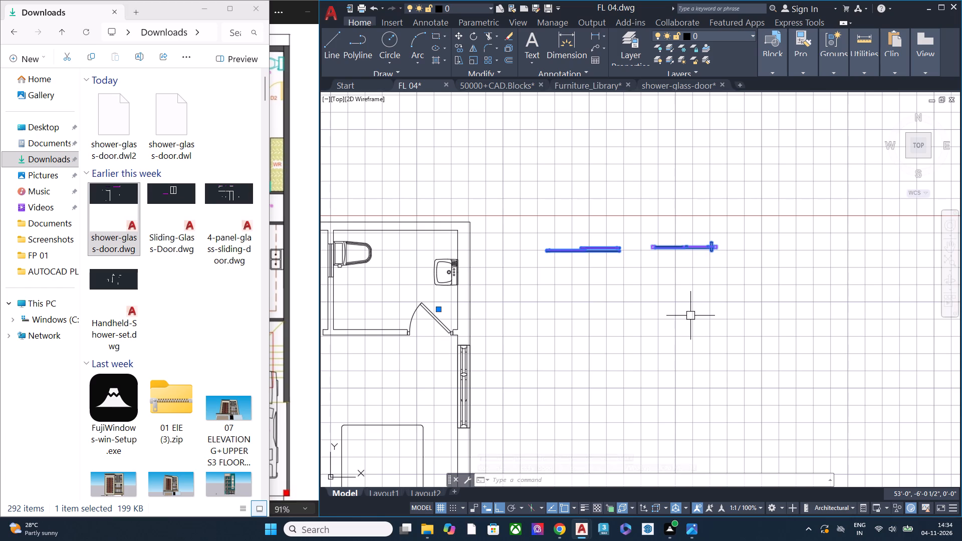
{"action": "type", "text": "ex"}
{"action": "left_click", "coordinate": [734, 345]}
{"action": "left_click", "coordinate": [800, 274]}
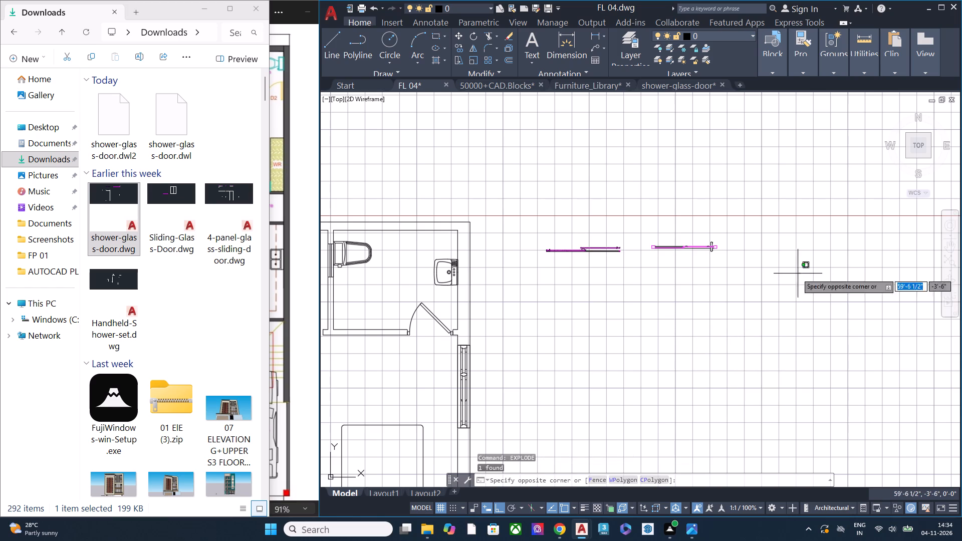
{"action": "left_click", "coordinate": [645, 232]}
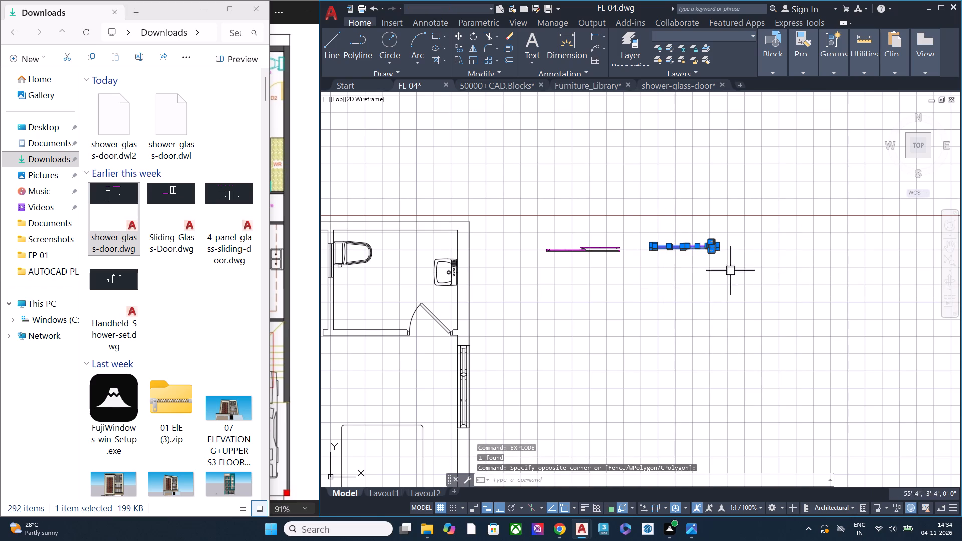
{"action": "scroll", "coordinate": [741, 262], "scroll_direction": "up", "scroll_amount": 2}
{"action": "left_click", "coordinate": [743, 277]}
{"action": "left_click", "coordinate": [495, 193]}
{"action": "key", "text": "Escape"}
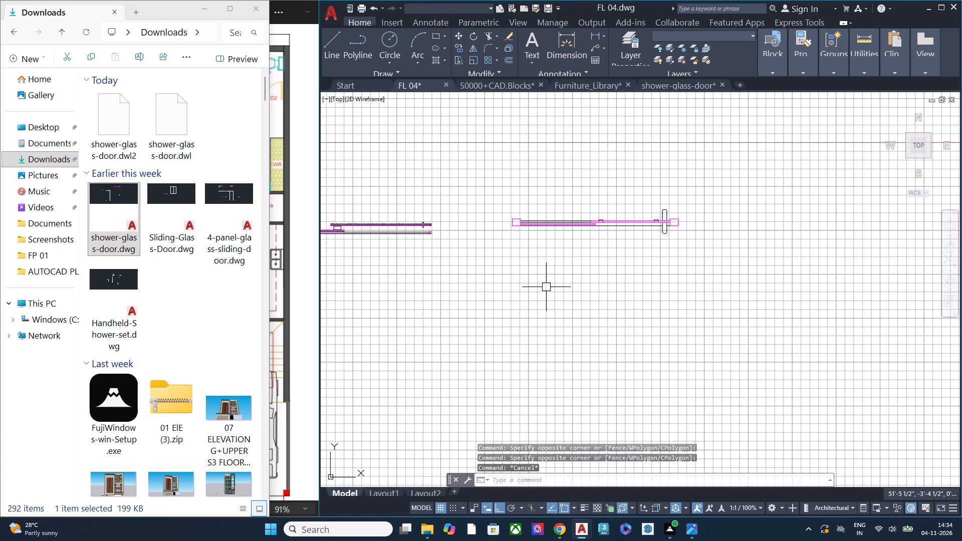
Erase the pasted double-panel glass door top view lying nearest the plan, keeping the one with magenta frame posts.
{"action": "middle_click_drag", "start_coordinate": [583, 288], "coordinate": [813, 301]}
{"action": "left_click", "coordinate": [678, 272]}
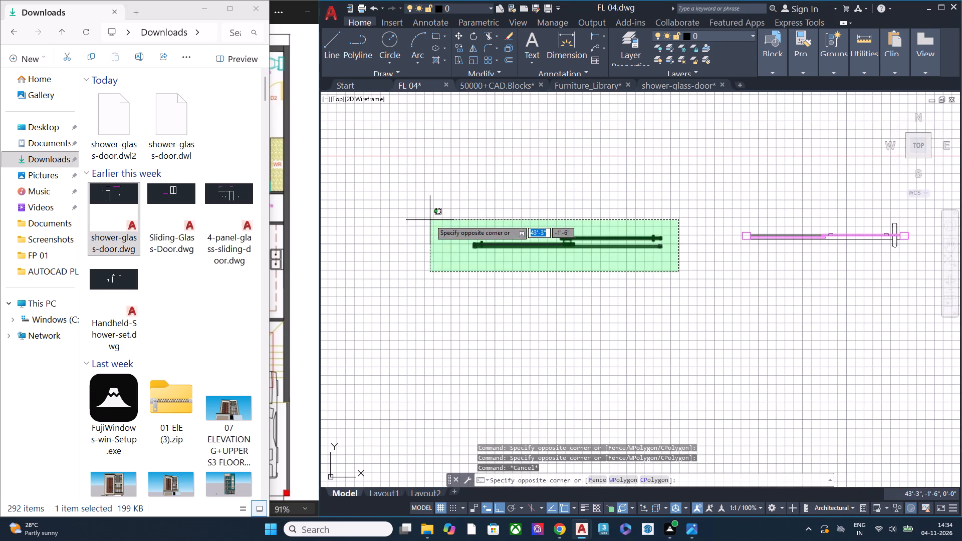
{"action": "left_click", "coordinate": [455, 220]}
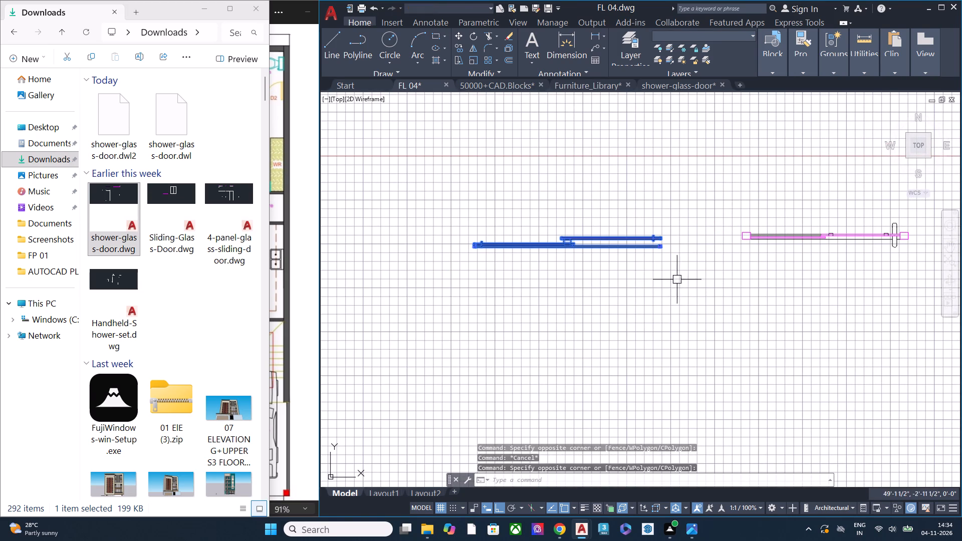
{"action": "left_click", "coordinate": [672, 263]}
{"action": "left_click", "coordinate": [439, 225]}
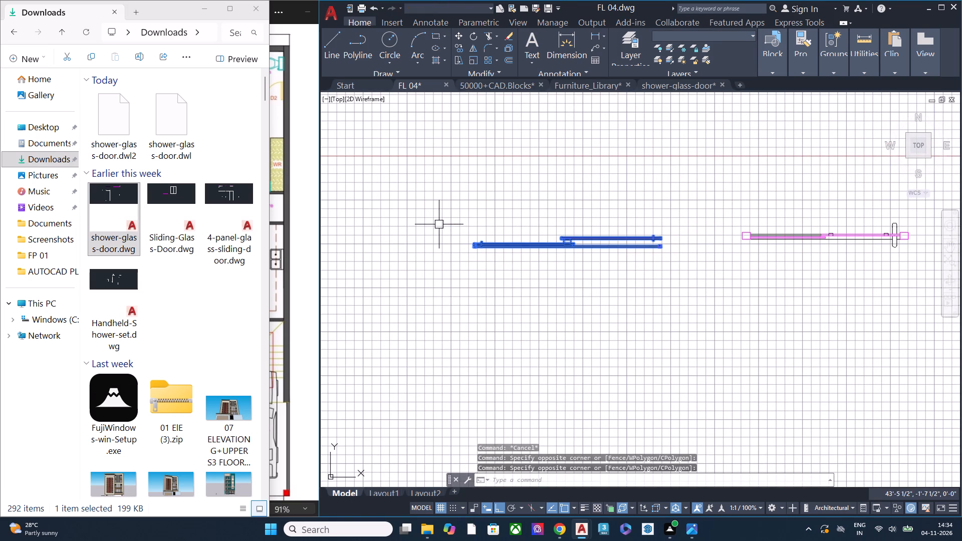
{"action": "key", "text": "Delete"}
Move the remaining glass door top view straight down within the empty space beside the upper-right washroom.
{"action": "scroll", "coordinate": [564, 264], "scroll_direction": "down", "scroll_amount": 1}
{"action": "middle_click_drag", "start_coordinate": [710, 291], "coordinate": [551, 298]}
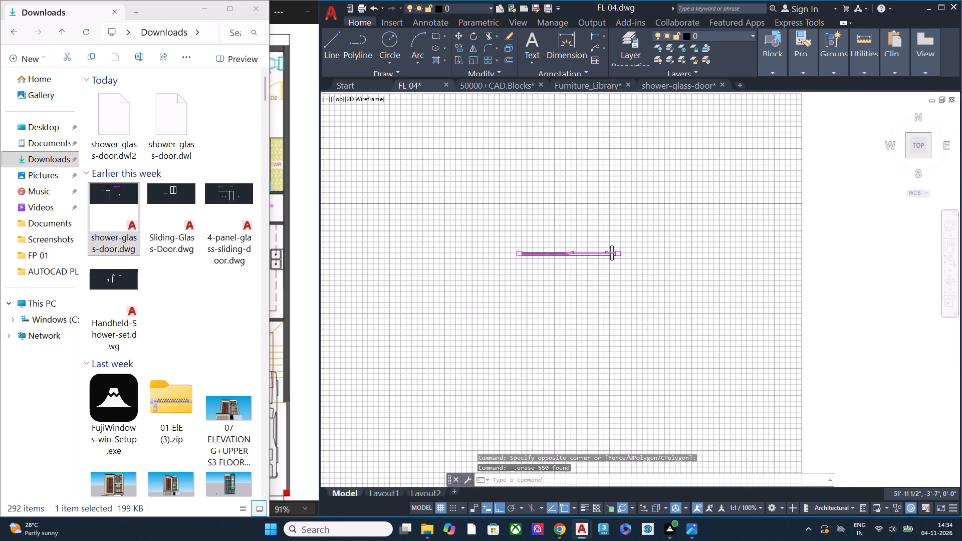
{"action": "middle_click_drag", "start_coordinate": [551, 298], "coordinate": [548, 298]}
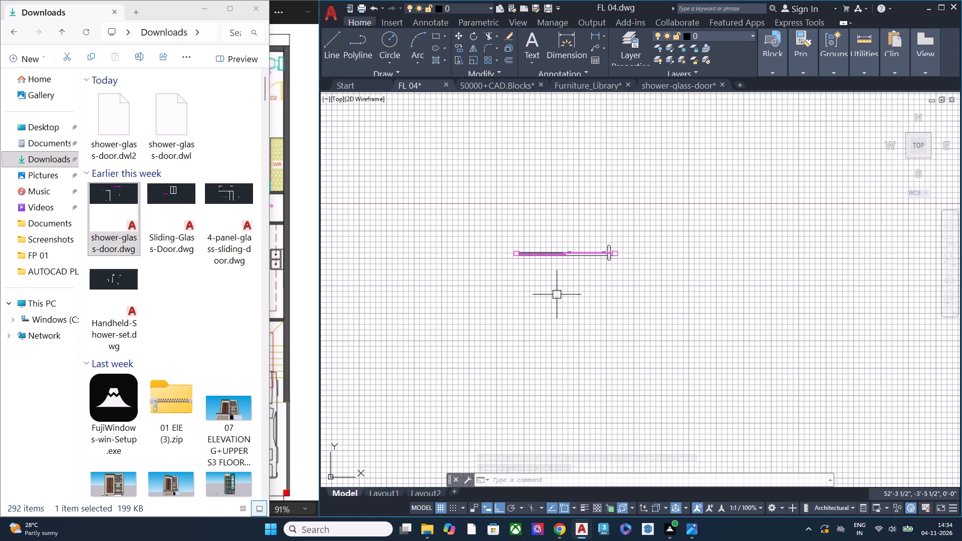
{"action": "left_click", "coordinate": [649, 283]}
{"action": "left_click", "coordinate": [490, 223]}
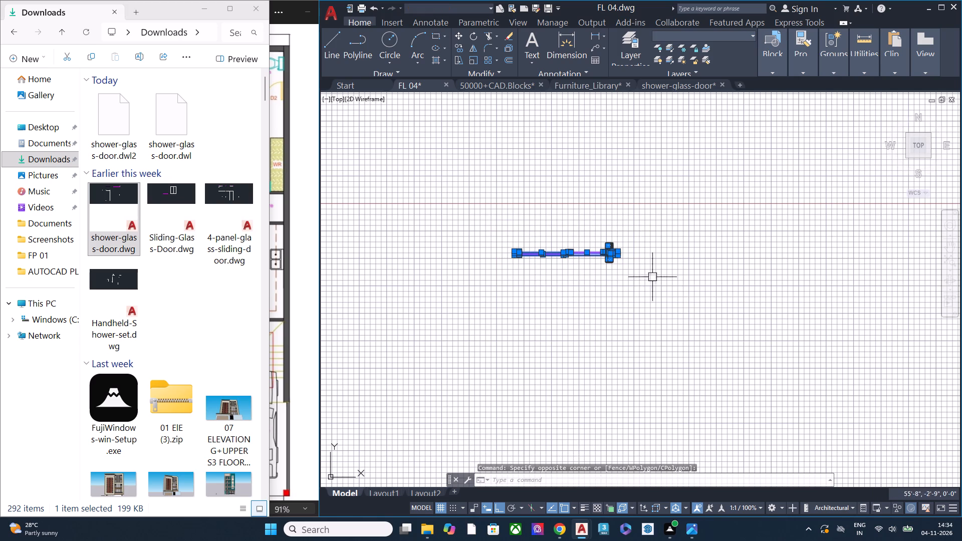
{"action": "left_click", "coordinate": [662, 288]}
{"action": "left_click", "coordinate": [492, 235]}
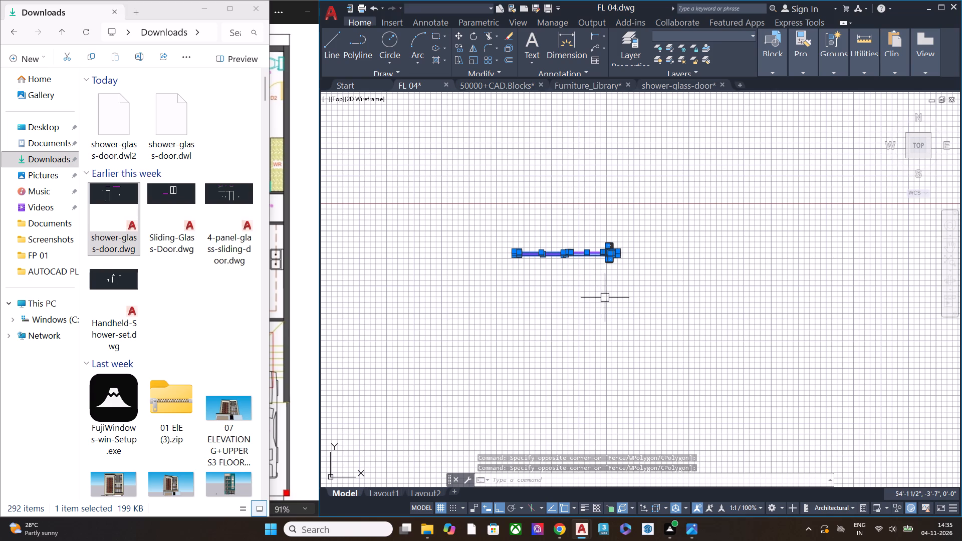
{"action": "type", "text": "m"}
{"action": "key", "text": "space"}
{"action": "left_click", "coordinate": [712, 252]}
{"action": "scroll", "coordinate": [712, 351], "scroll_direction": "down", "scroll_amount": 1}
{"action": "middle_click_drag", "start_coordinate": [712, 351], "coordinate": [748, 265]}
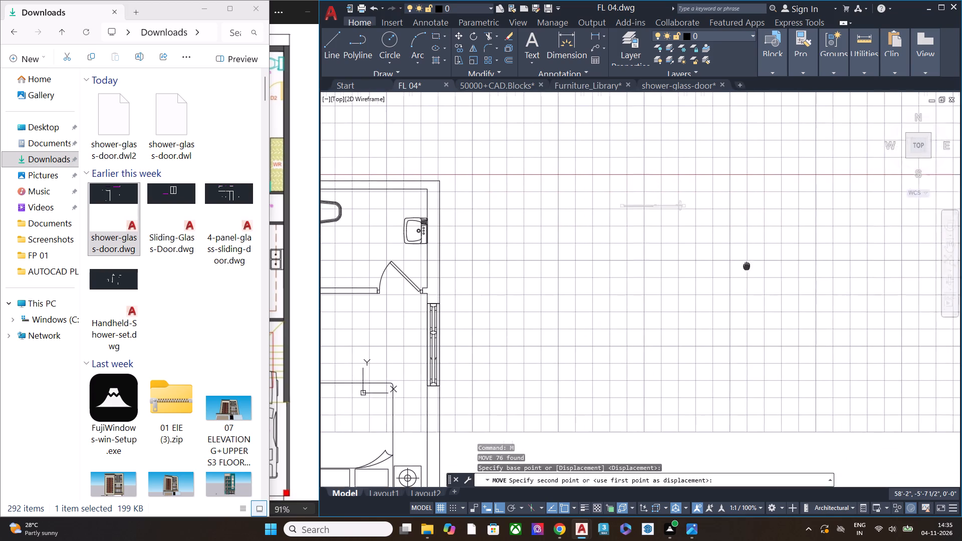
{"action": "middle_click_drag", "start_coordinate": [748, 265], "coordinate": [754, 259]}
{"action": "left_click", "coordinate": [757, 297]}
{"action": "key", "text": "Escape"}
Group all the parts of the glass door top view into one object.
{"action": "left_click", "coordinate": [755, 336]}
{"action": "left_click", "coordinate": [530, 202]}
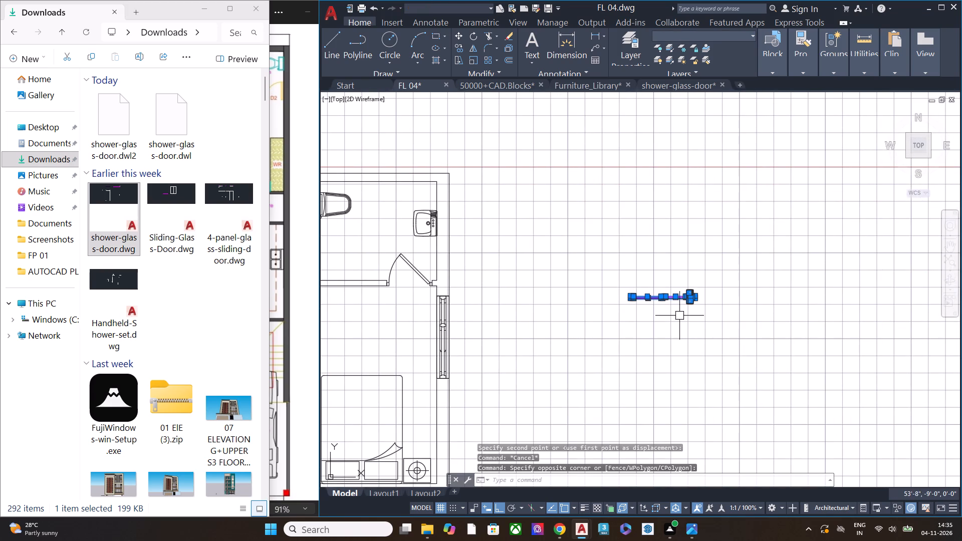
{"action": "type", "text": "grou"}
{"action": "left_click", "coordinate": [736, 348]}
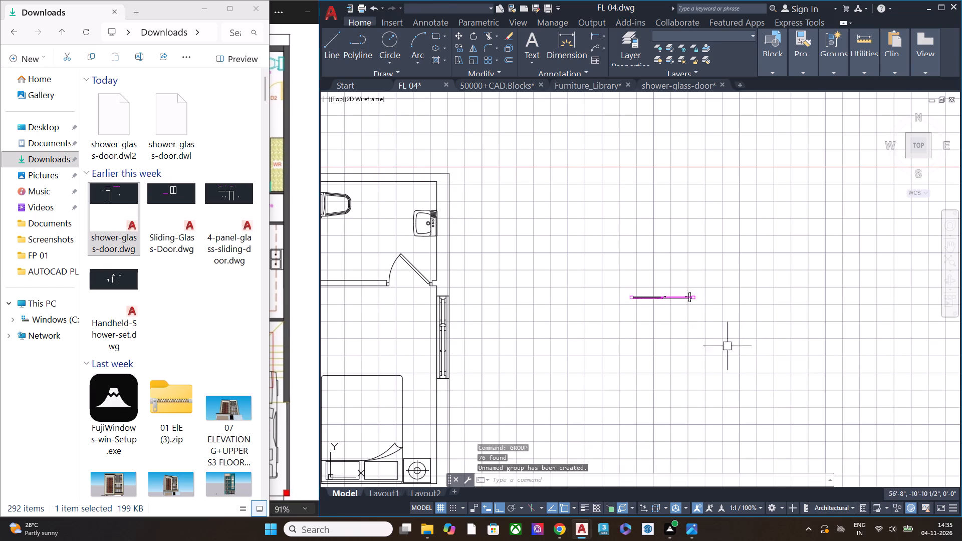
Rotate the grouped glass door to 270° so it stands vertically with its handle at the lower end.
{"action": "left_click_drag", "start_coordinate": [730, 333], "coordinate": [729, 328]}
{"action": "left_click", "coordinate": [617, 265]}
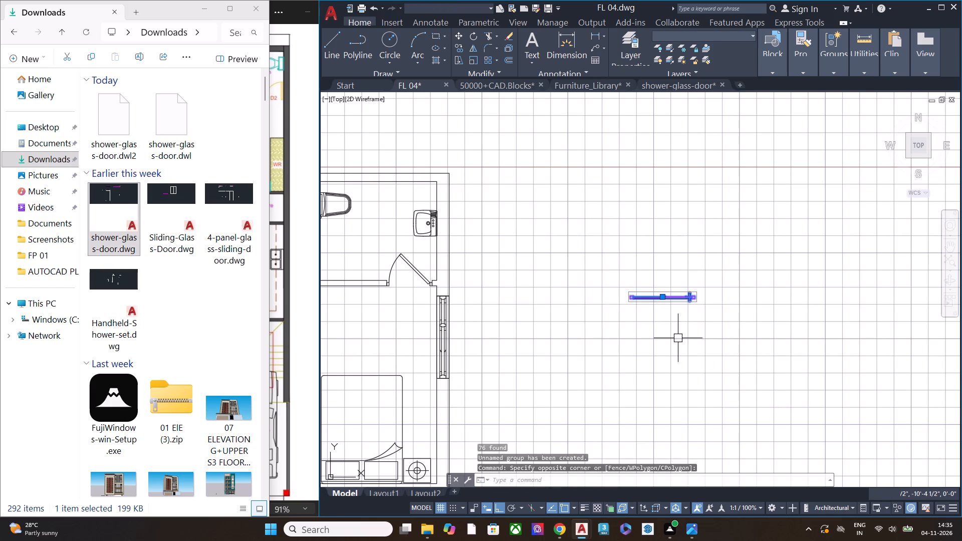
{"action": "key", "text": "r"}
{"action": "key", "text": "Return"}
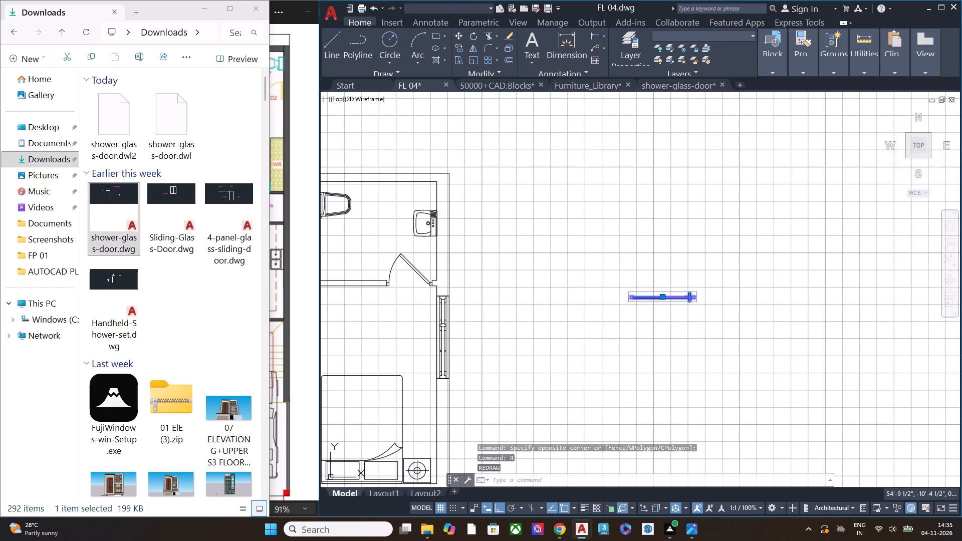
{"action": "left_click", "coordinate": [698, 338]}
{"action": "left_click", "coordinate": [689, 276]}
{"action": "left_click", "coordinate": [739, 329]}
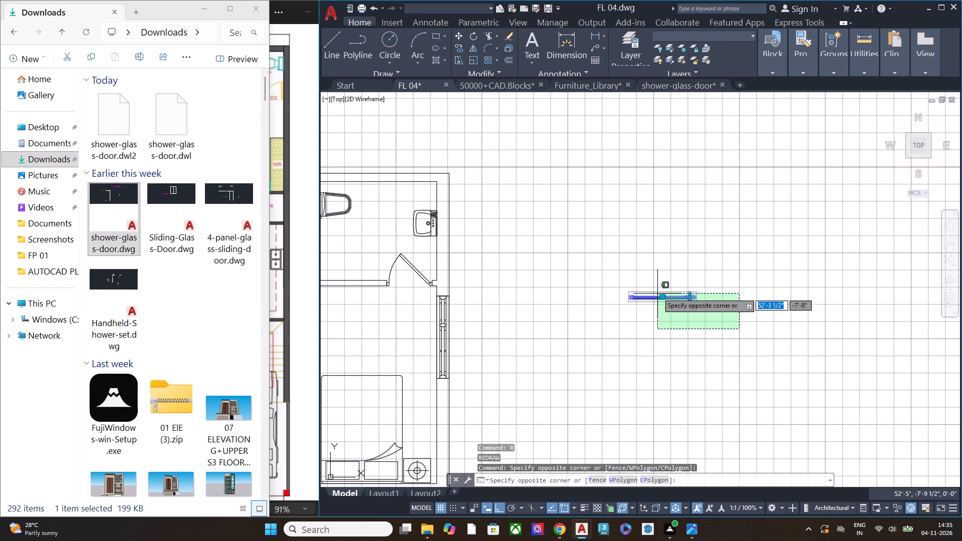
{"action": "left_click", "coordinate": [613, 275]}
{"action": "key", "text": "r"}
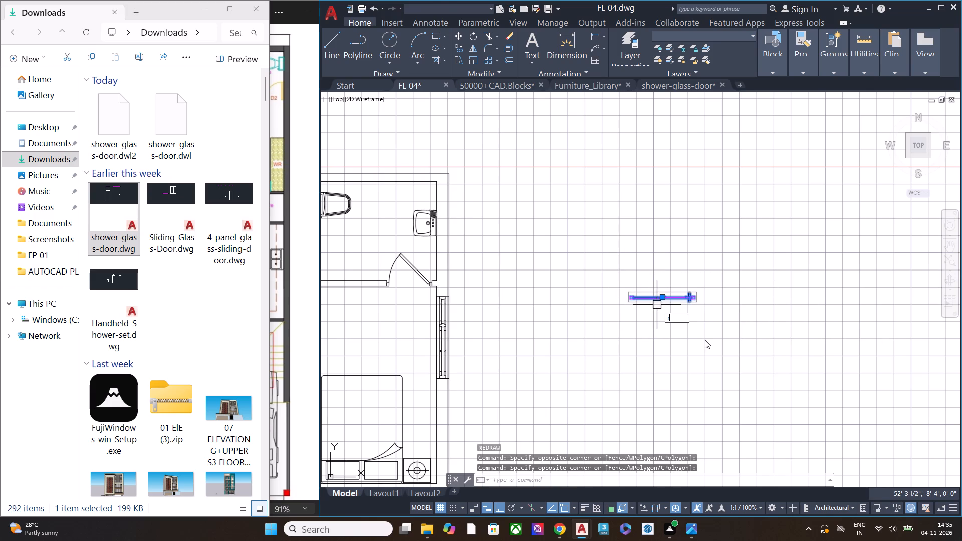
{"action": "left_click", "coordinate": [705, 340]}
{"action": "left_click", "coordinate": [700, 316]}
{"action": "left_click", "coordinate": [694, 357]}
Move the glass door by its upper-right corner to the top end of the shower partition line in the upper washroom.
{"action": "left_click", "coordinate": [767, 339]}
{"action": "left_click", "coordinate": [626, 236]}
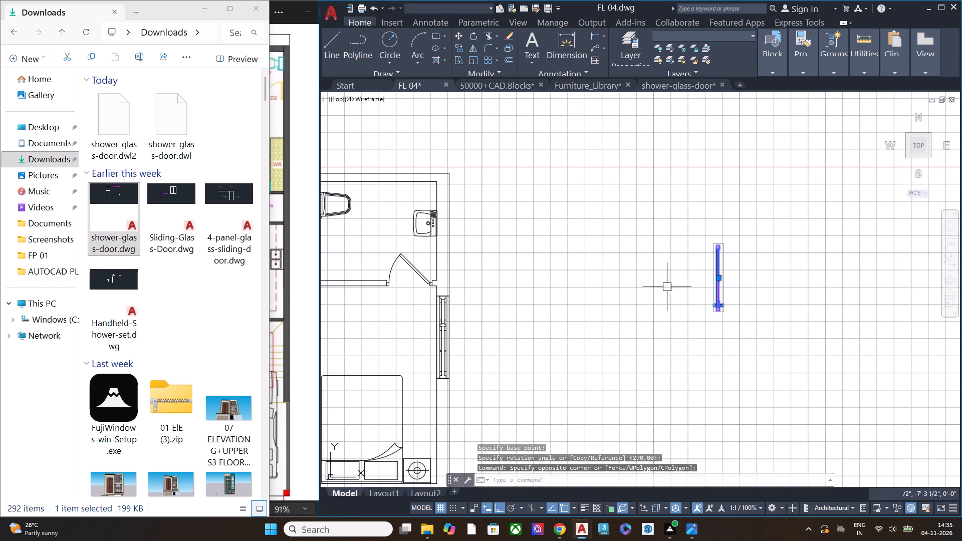
{"action": "key", "text": "m"}
{"action": "key", "text": "Return"}
{"action": "scroll", "coordinate": [733, 247], "scroll_direction": "up", "scroll_amount": 1}
{"action": "scroll", "coordinate": [719, 247], "scroll_direction": "down", "scroll_amount": 2}
{"action": "scroll", "coordinate": [716, 246], "scroll_direction": "up", "scroll_amount": 1}
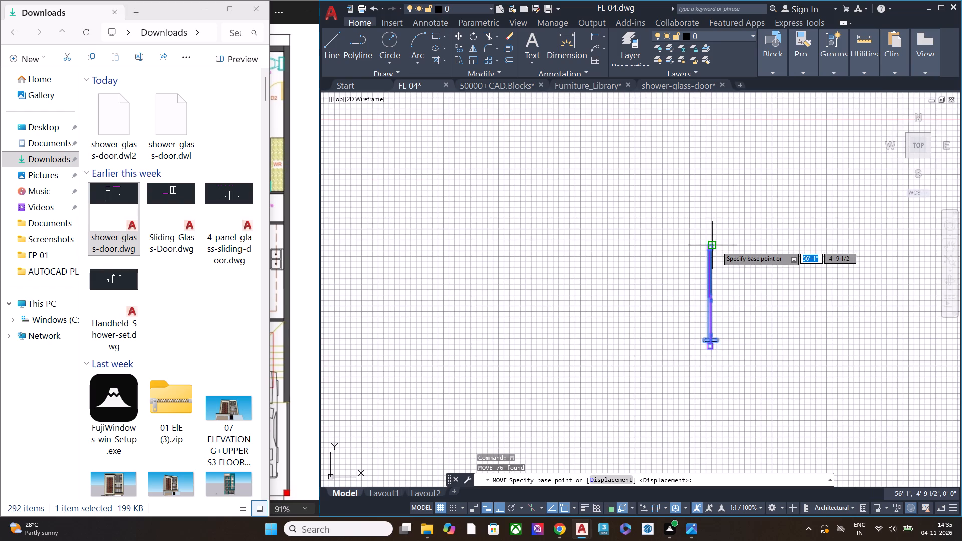
{"action": "scroll", "coordinate": [717, 244], "scroll_direction": "up", "scroll_amount": 4}
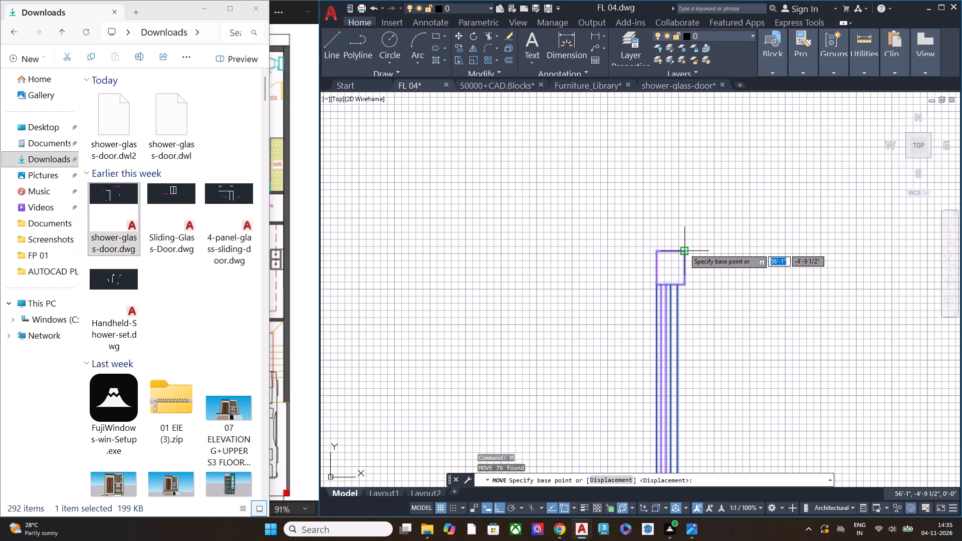
{"action": "left_click", "coordinate": [686, 251]}
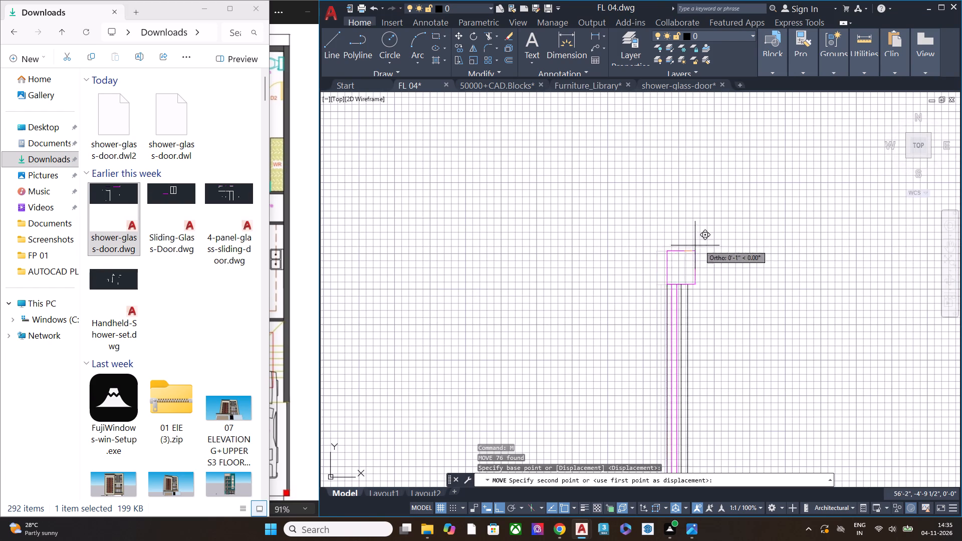
{"action": "scroll", "coordinate": [745, 248], "scroll_direction": "down", "scroll_amount": 2}
{"action": "scroll", "coordinate": [701, 260], "scroll_direction": "down", "scroll_amount": 3}
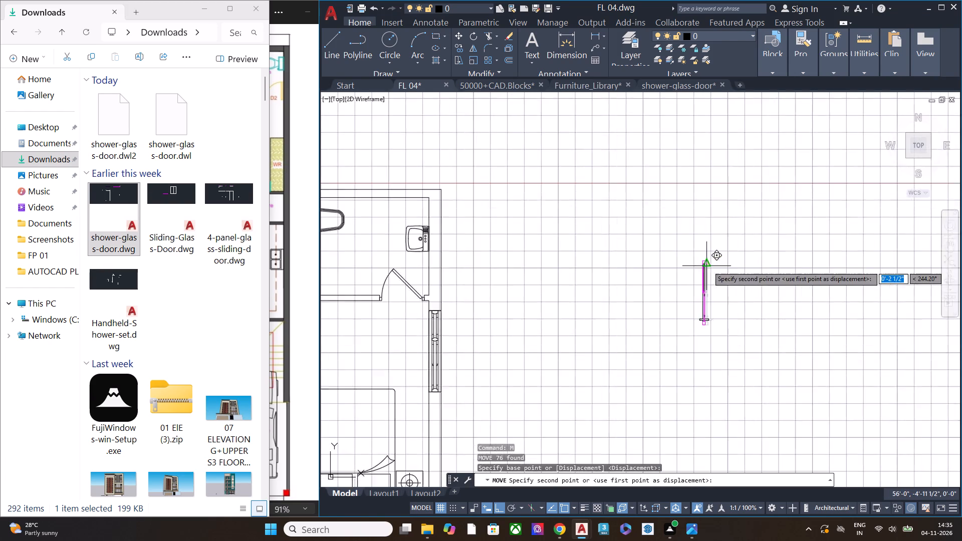
{"action": "scroll", "coordinate": [707, 266], "scroll_direction": "down", "scroll_amount": 2}
{"action": "scroll", "coordinate": [490, 249], "scroll_direction": "up", "scroll_amount": 2}
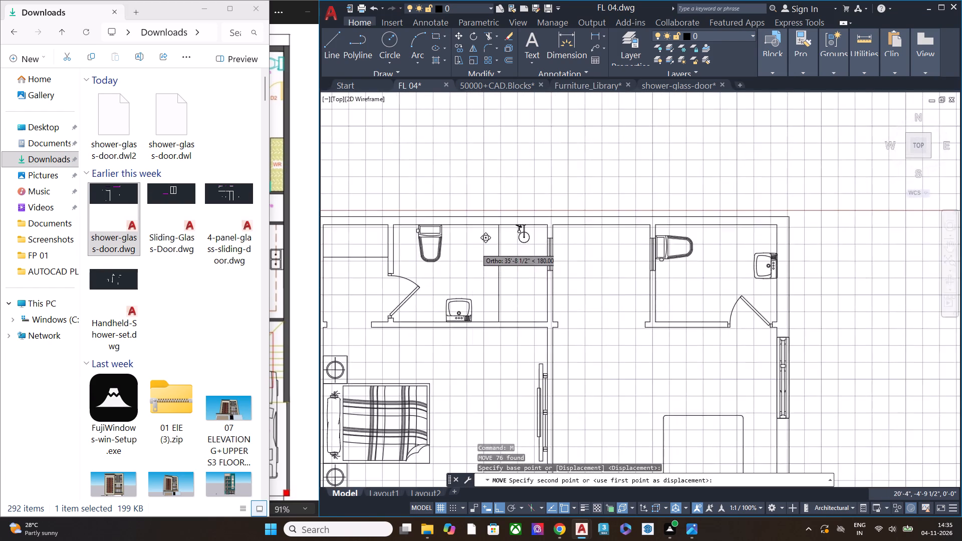
{"action": "scroll", "coordinate": [475, 248], "scroll_direction": "up", "scroll_amount": 2}
{"action": "left_click", "coordinate": [531, 187]}
{"action": "key", "text": "Escape"}
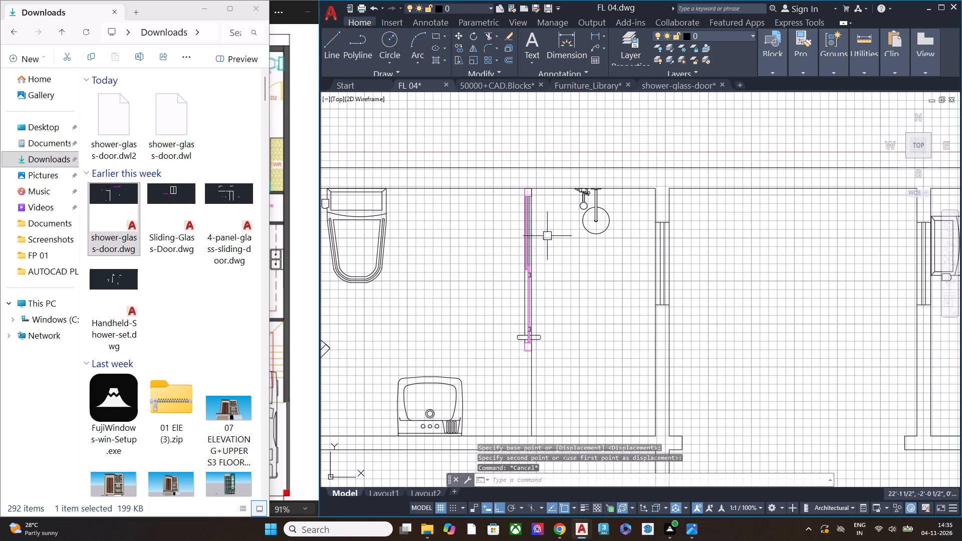
Erase the single partition line beside the glass door in the shower washroom.
{"action": "scroll", "coordinate": [538, 191], "scroll_direction": "up", "scroll_amount": 2}
{"action": "scroll", "coordinate": [538, 191], "scroll_direction": "down", "scroll_amount": 1}
{"action": "scroll", "coordinate": [538, 191], "scroll_direction": "up", "scroll_amount": 4}
{"action": "scroll", "coordinate": [538, 191], "scroll_direction": "down", "scroll_amount": 1}
{"action": "scroll", "coordinate": [538, 191], "scroll_direction": "up", "scroll_amount": 1}
{"action": "scroll", "coordinate": [570, 204], "scroll_direction": "down", "scroll_amount": 4}
{"action": "scroll", "coordinate": [580, 207], "scroll_direction": "up", "scroll_amount": 1}
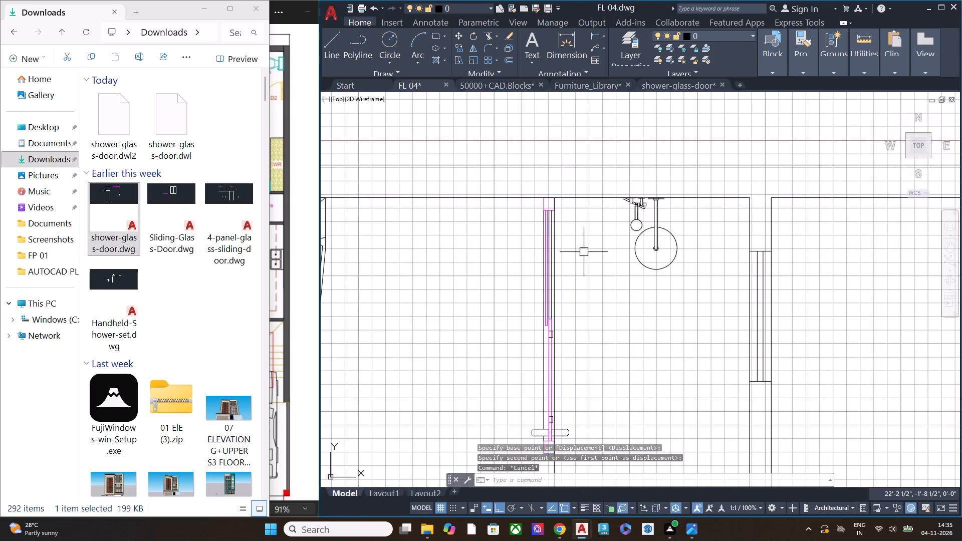
{"action": "scroll", "coordinate": [584, 252], "scroll_direction": "down", "scroll_amount": 1}
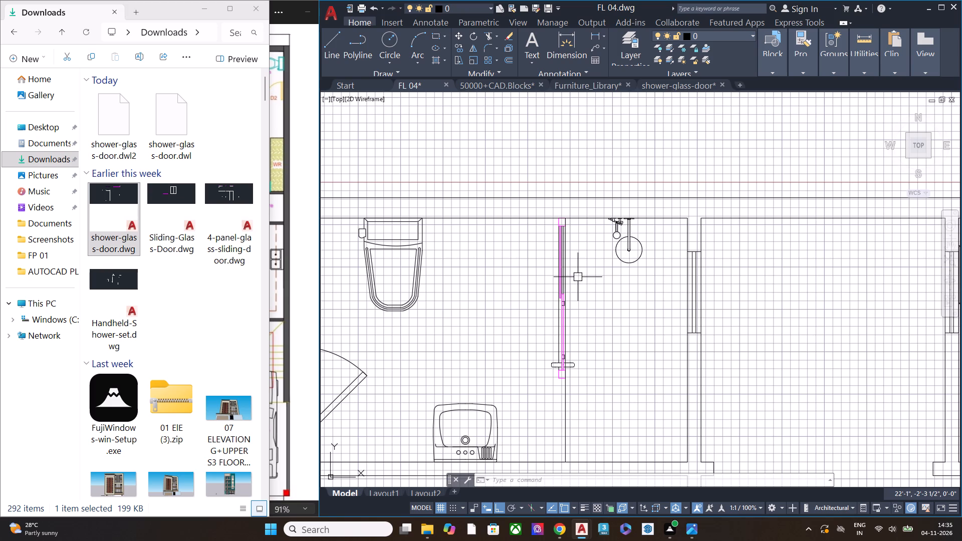
{"action": "middle_click_drag", "start_coordinate": [577, 312], "coordinate": [596, 259]}
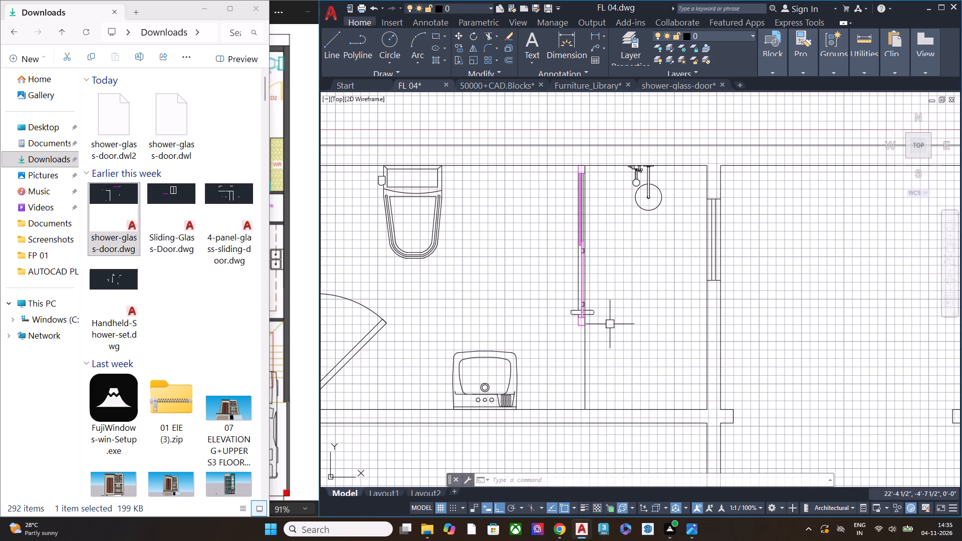
{"action": "left_click", "coordinate": [609, 361]}
{"action": "left_click", "coordinate": [570, 347]}
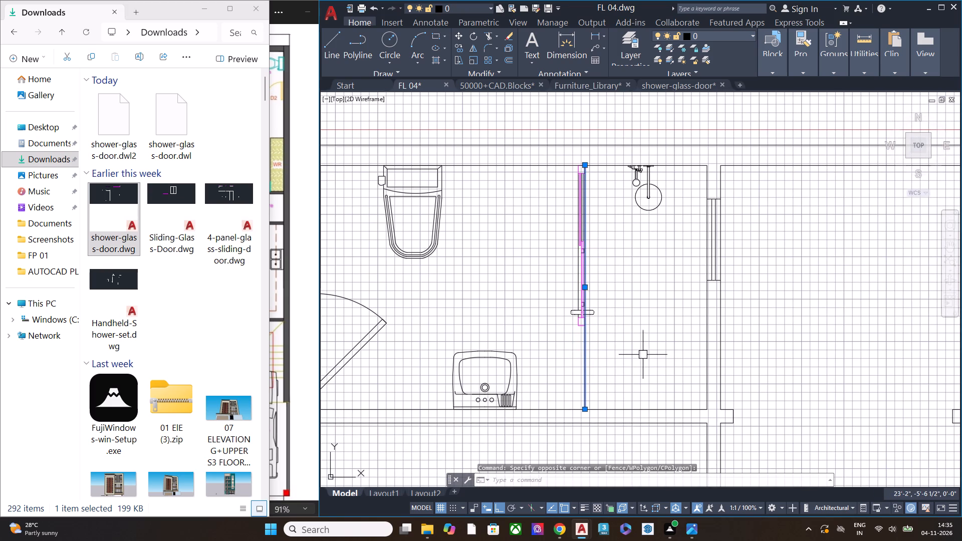
{"action": "key", "text": "Delete"}
Move the glass door straight down about 10 1/2", away from the washroom's top wall.
{"action": "left_click", "coordinate": [629, 342]}
{"action": "left_click", "coordinate": [554, 260]}
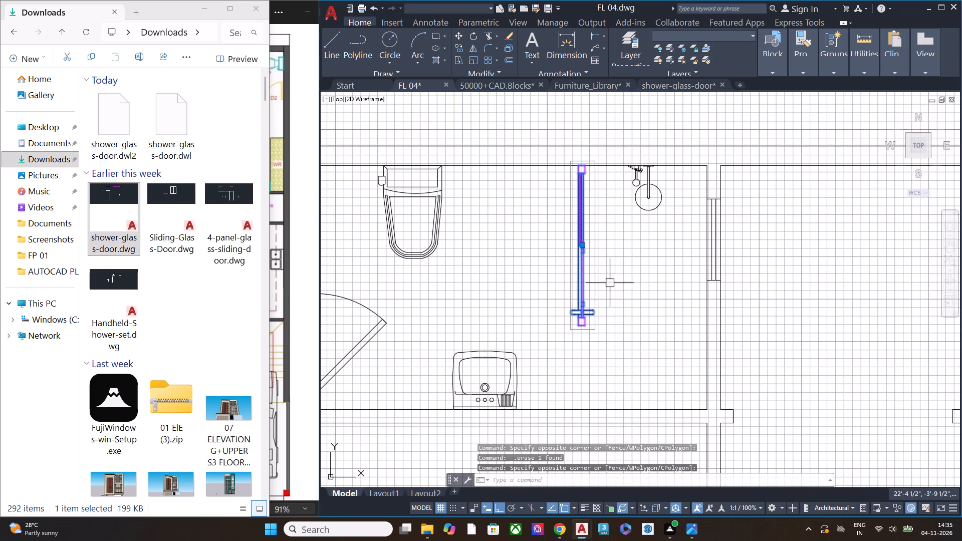
{"action": "type", "text": "m"}
{"action": "key", "text": "space"}
{"action": "left_click", "coordinate": [633, 249]}
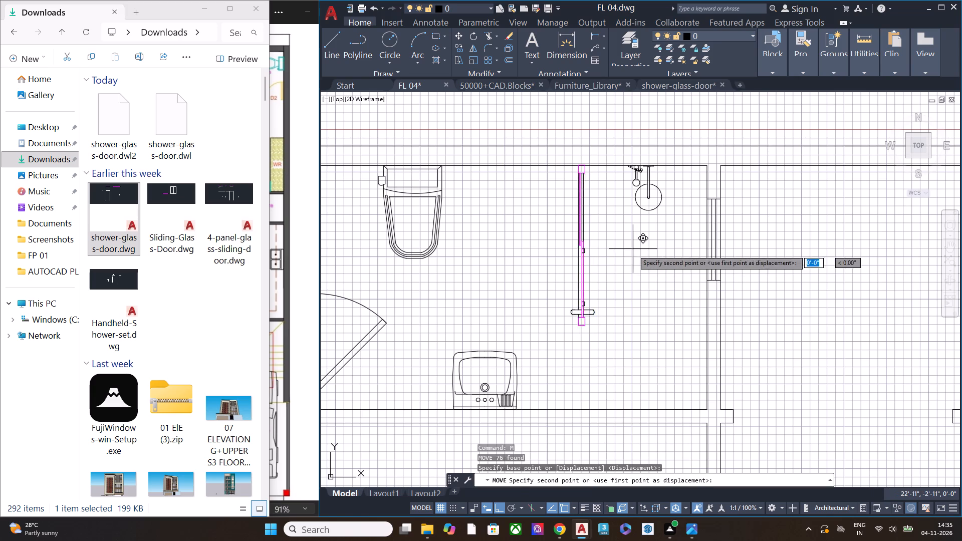
{"action": "left_click", "coordinate": [635, 285]}
{"action": "key", "text": "Escape"}
Scale the glass door by reference from its upper-right corner, using the top wall's inner face for the reference length and outer face for the new length.
{"action": "left_click_drag", "start_coordinate": [615, 316], "coordinate": [599, 301]}
{"action": "left_click", "coordinate": [534, 237]}
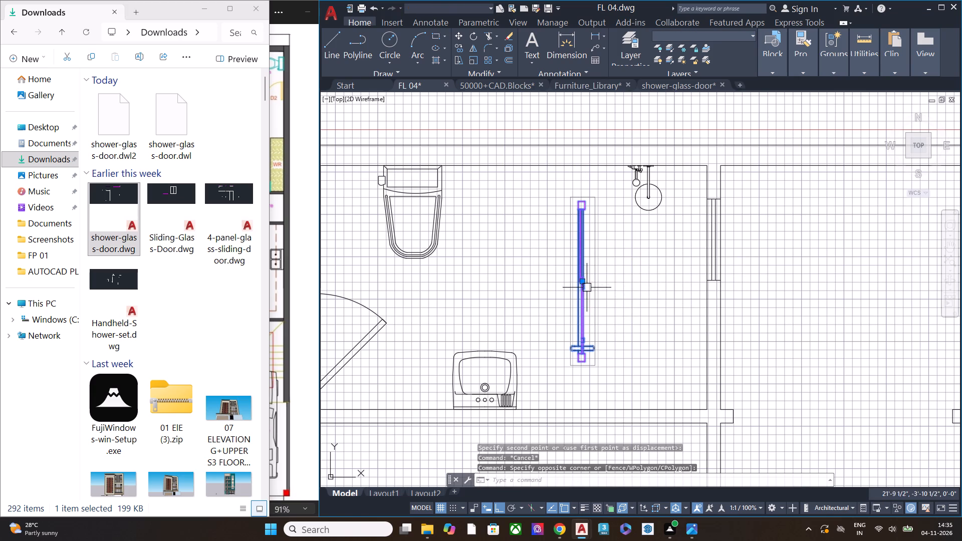
{"action": "key", "text": "s"}
{"action": "key", "text": "c"}
{"action": "key", "text": "space"}
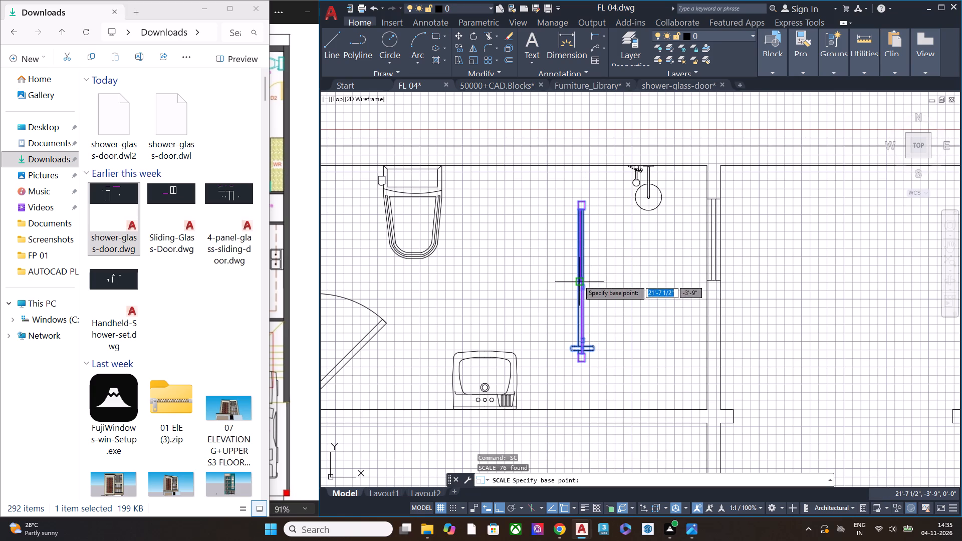
{"action": "left_click", "coordinate": [586, 201]}
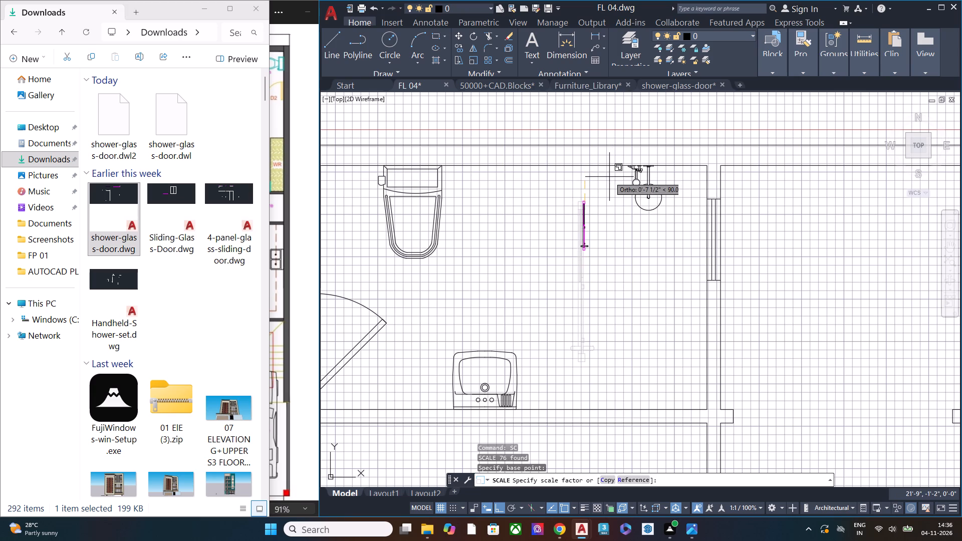
{"action": "key", "text": "r"}
{"action": "key", "text": "Return"}
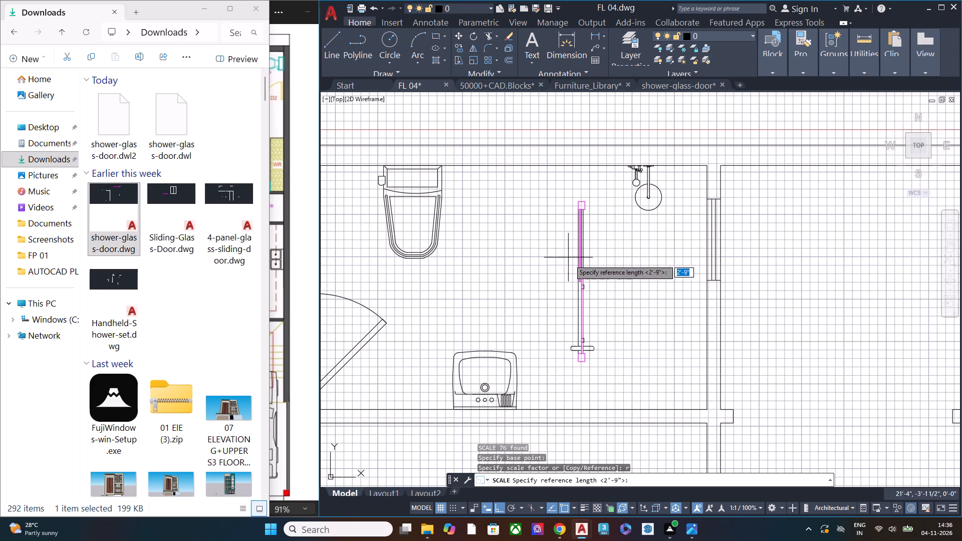
{"action": "left_click", "coordinate": [587, 202]}
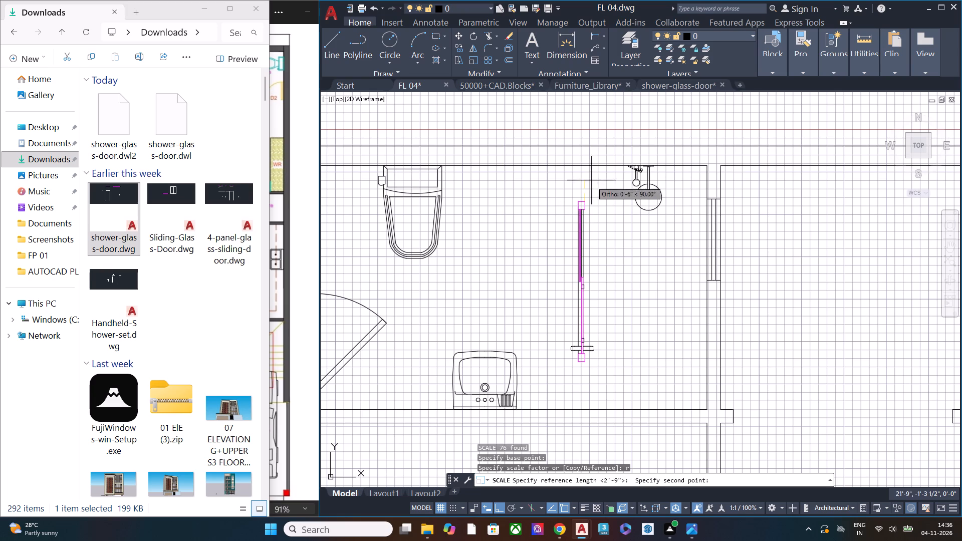
{"action": "left_click", "coordinate": [586, 165]}
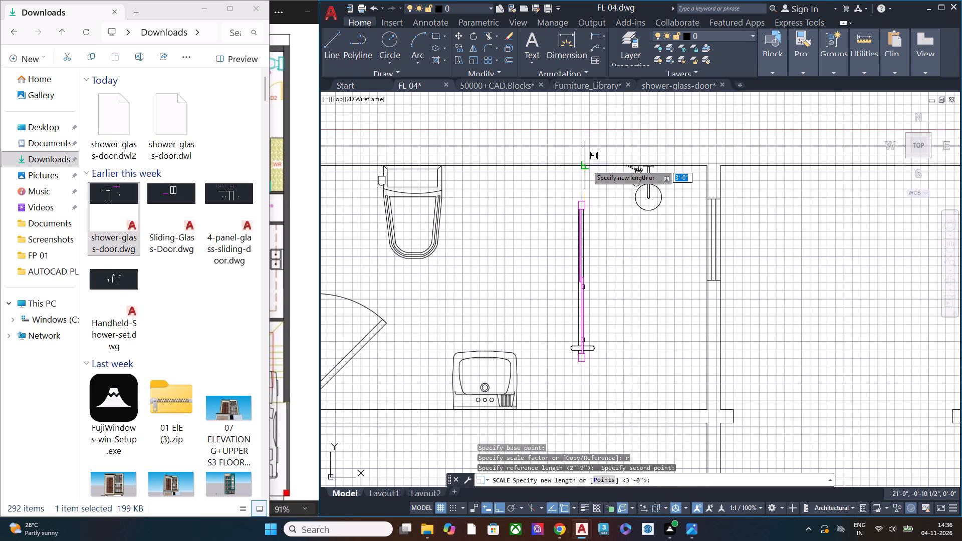
{"action": "left_click", "coordinate": [587, 144]}
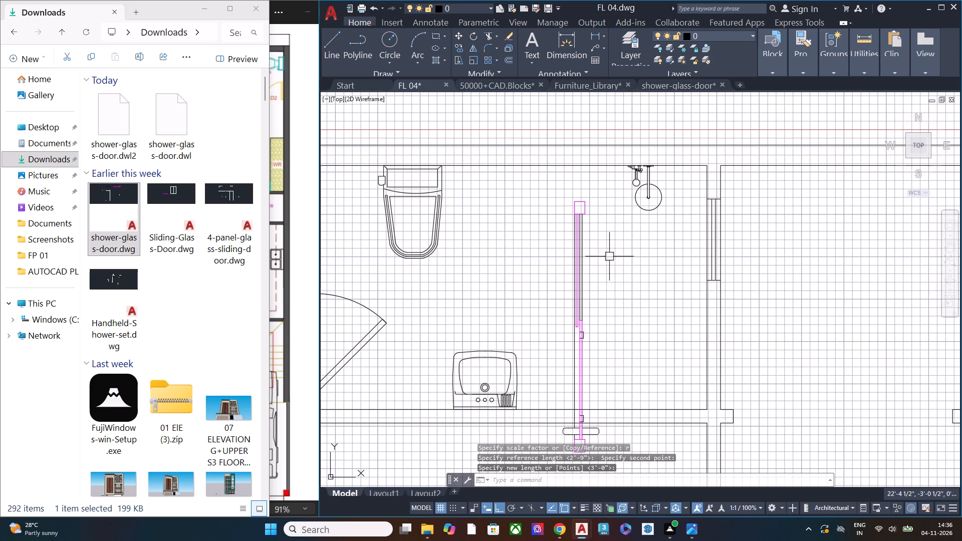
Move the scaled glass door straight up by its upper-right corner to the inner face of the washroom's top wall.
{"action": "left_click", "coordinate": [610, 268]}
{"action": "left_click", "coordinate": [537, 201]}
{"action": "scroll", "coordinate": [578, 242], "scroll_direction": "down", "scroll_amount": 3}
{"action": "middle_click_drag", "start_coordinate": [591, 267], "coordinate": [580, 246]}
{"action": "scroll", "coordinate": [580, 246], "scroll_direction": "up", "scroll_amount": 2}
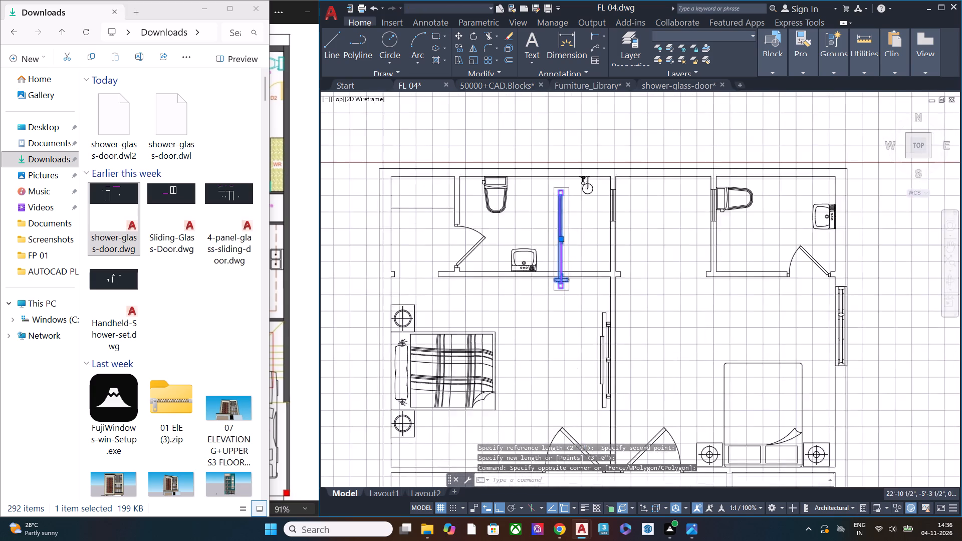
{"action": "key", "text": "m"}
{"action": "key", "text": "space"}
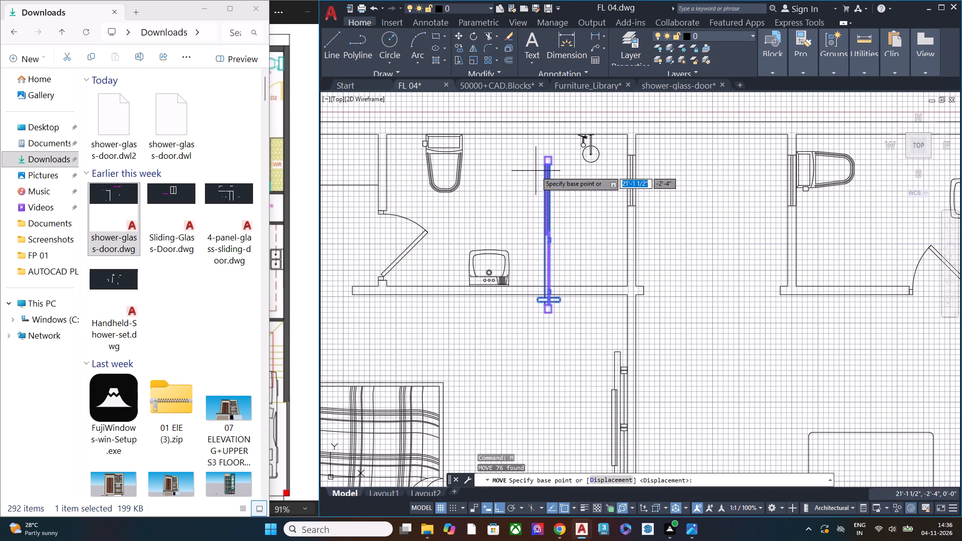
{"action": "scroll", "coordinate": [550, 156], "scroll_direction": "up", "scroll_amount": 3}
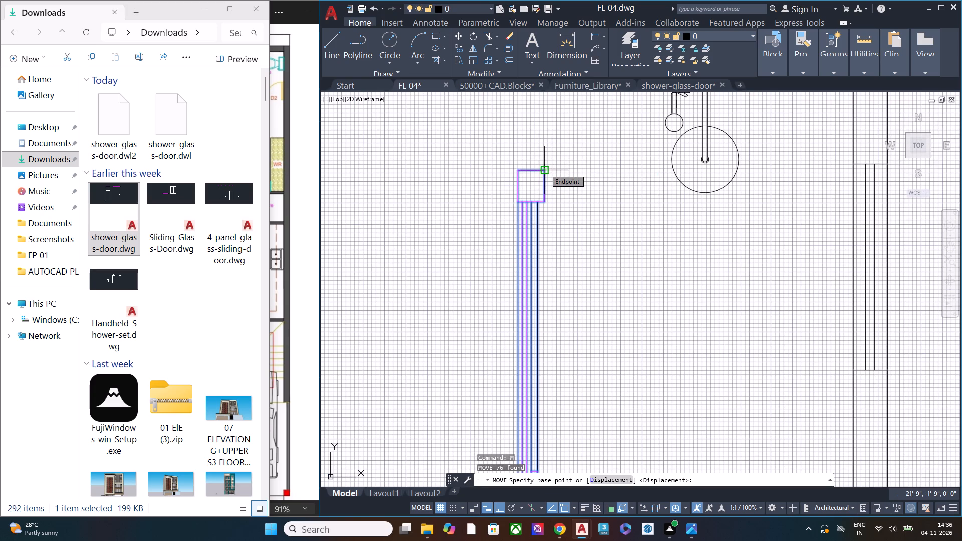
{"action": "left_click", "coordinate": [545, 169]}
{"action": "middle_click_drag", "start_coordinate": [548, 143], "coordinate": [562, 226]}
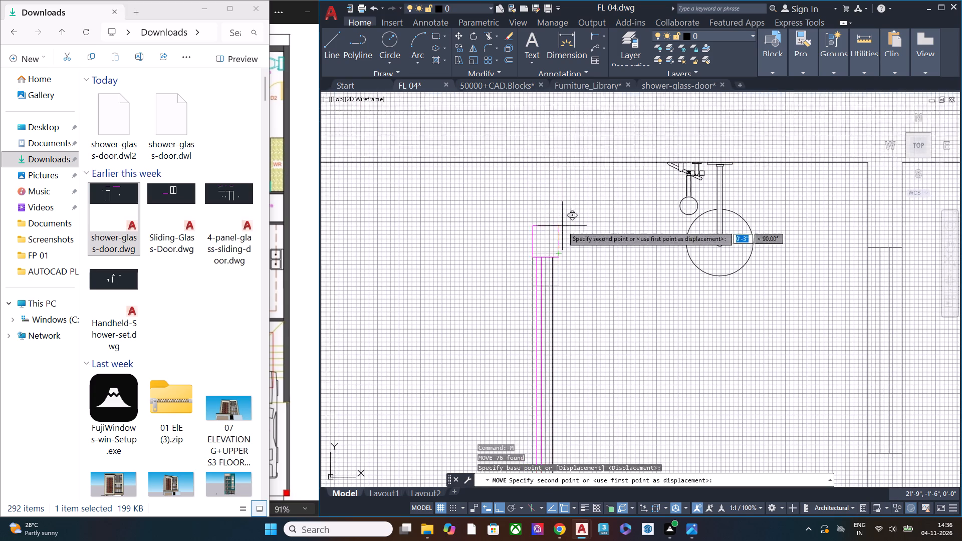
{"action": "left_click", "coordinate": [560, 162]}
{"action": "scroll", "coordinate": [608, 189], "scroll_direction": "down", "scroll_amount": 5}
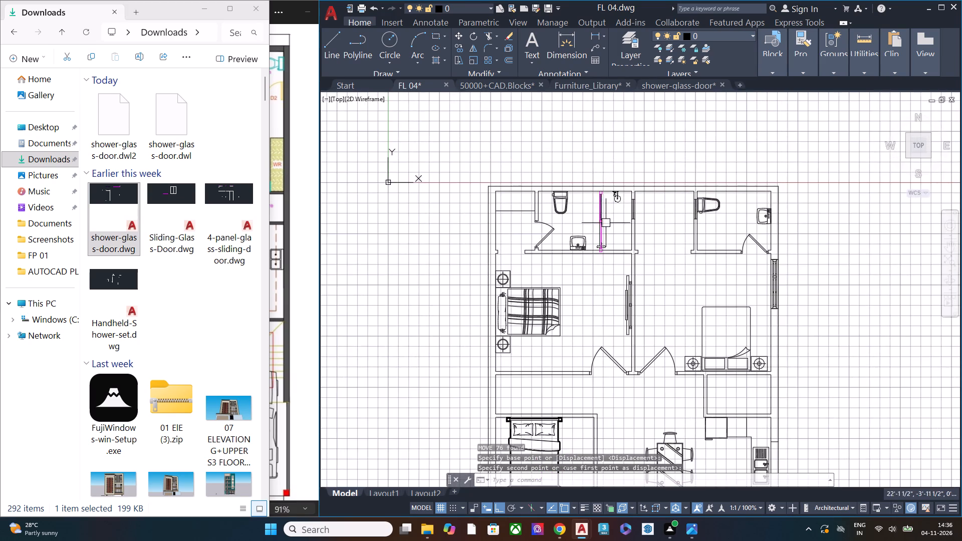
{"action": "scroll", "coordinate": [606, 223], "scroll_direction": "up", "scroll_amount": 3}
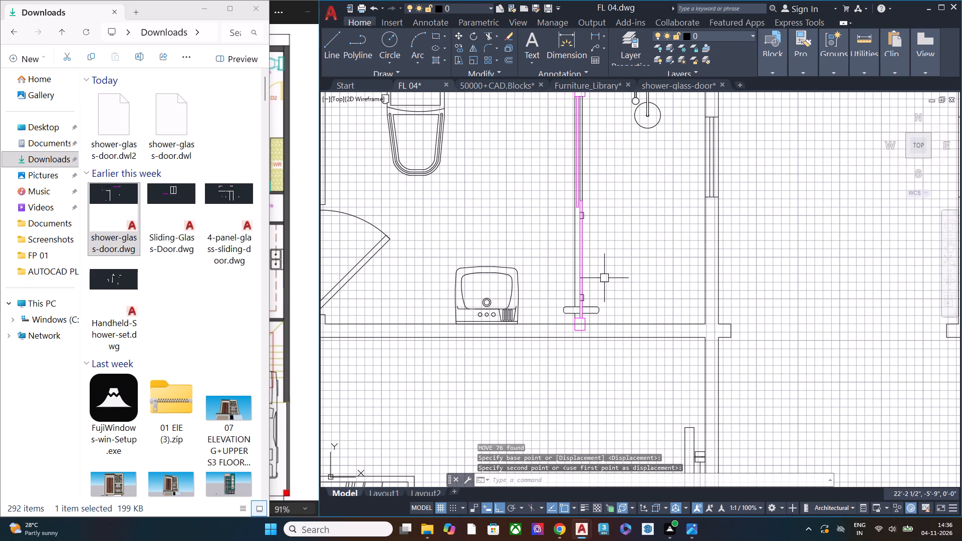
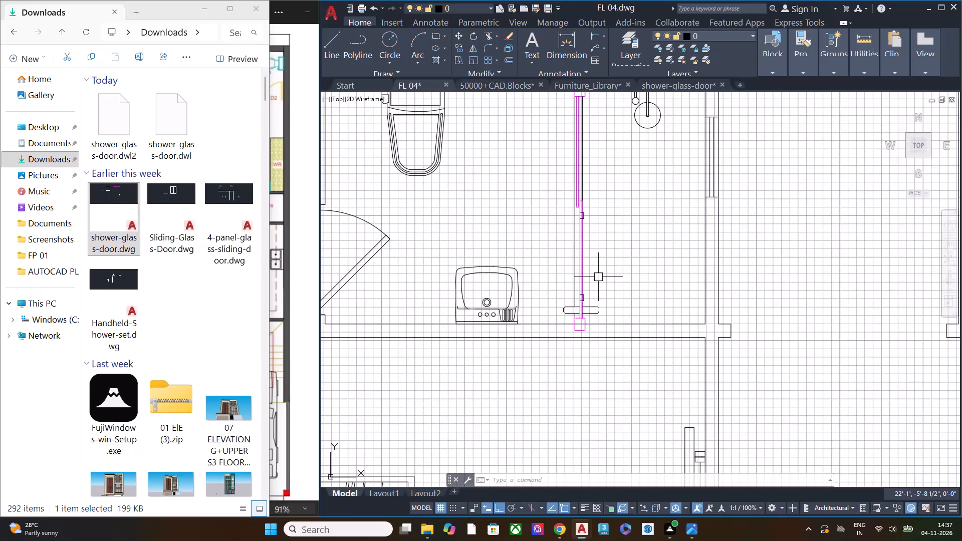
Scale the shower glass door slightly by eye from a base point midway along its length, fitting its lower end to the bottom wall.
{"action": "left_click", "coordinate": [631, 292]}
{"action": "left_click", "coordinate": [574, 227]}
{"action": "scroll", "coordinate": [577, 237], "scroll_direction": "down", "scroll_amount": 1}
{"action": "middle_click_drag", "start_coordinate": [580, 245], "coordinate": [570, 271]}
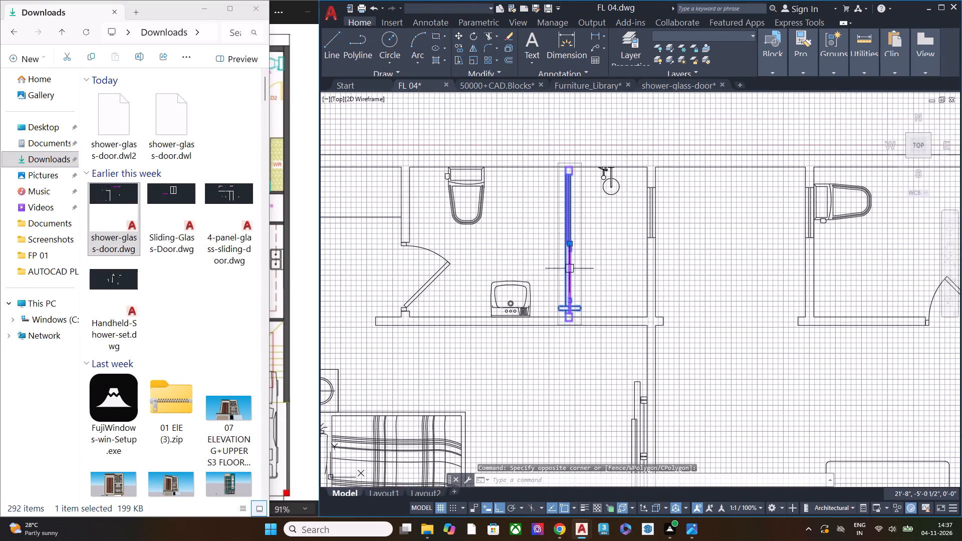
{"action": "scroll", "coordinate": [564, 233], "scroll_direction": "up", "scroll_amount": 1}
{"action": "key", "text": "s"}
{"action": "key", "text": "c"}
{"action": "key", "text": "space"}
{"action": "left_click", "coordinate": [571, 253]}
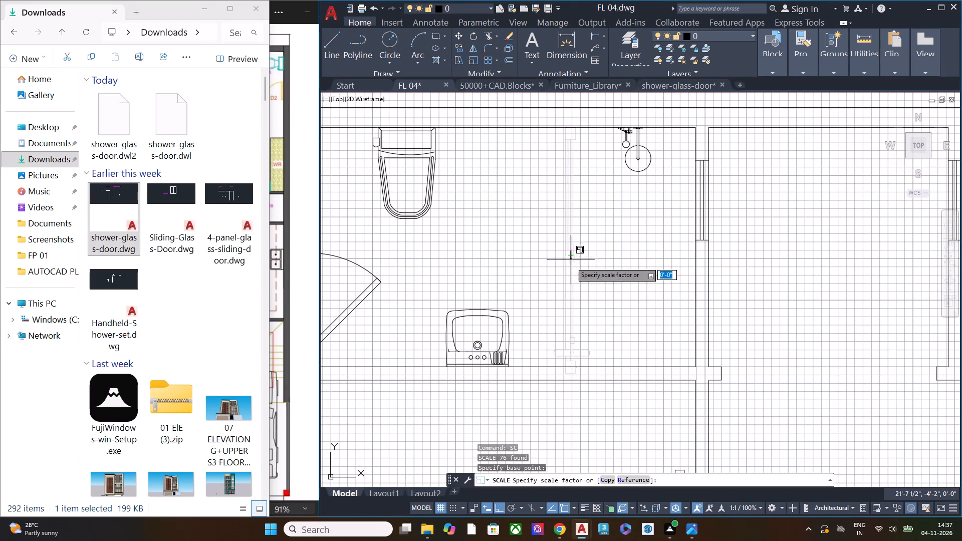
{"action": "left_click", "coordinate": [598, 369]}
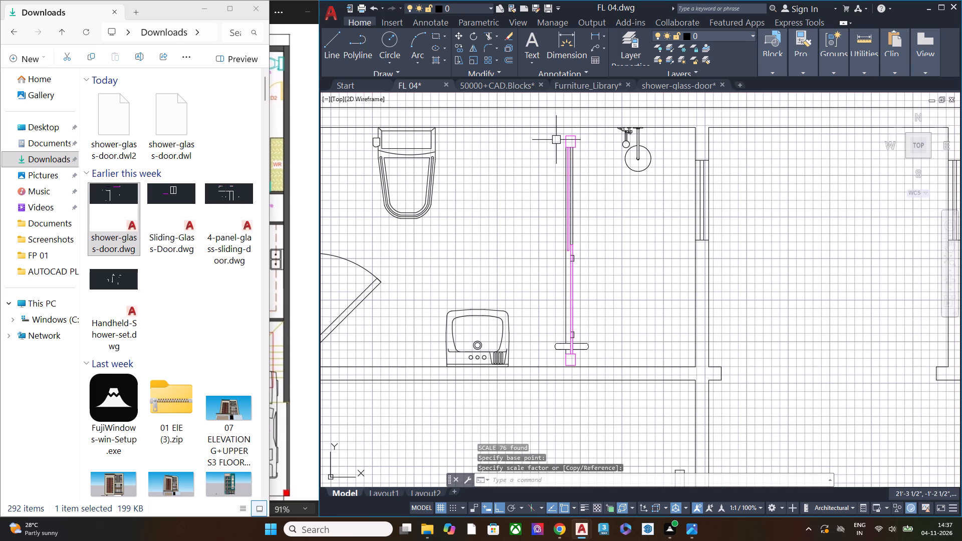
Move the glass door straight up by its upper-right corner to the inner face of the washroom's top wall.
{"action": "middle_click_drag", "start_coordinate": [558, 107], "coordinate": [563, 205]}
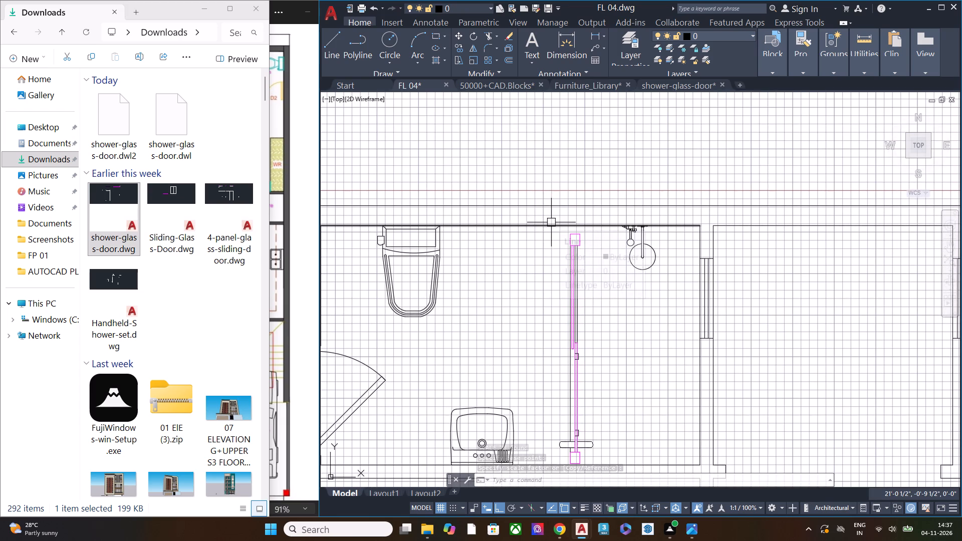
{"action": "scroll", "coordinate": [578, 232], "scroll_direction": "up", "scroll_amount": 4}
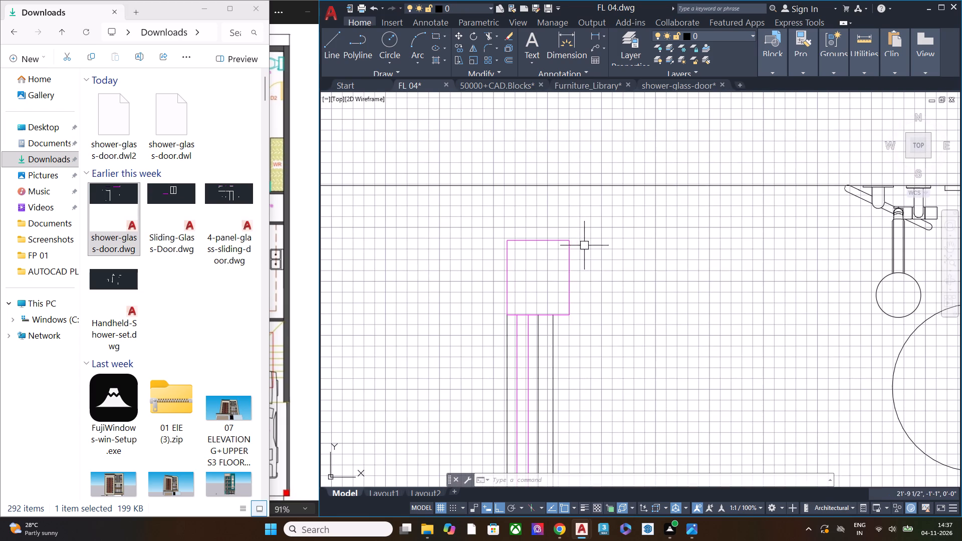
{"action": "left_click", "coordinate": [592, 294]}
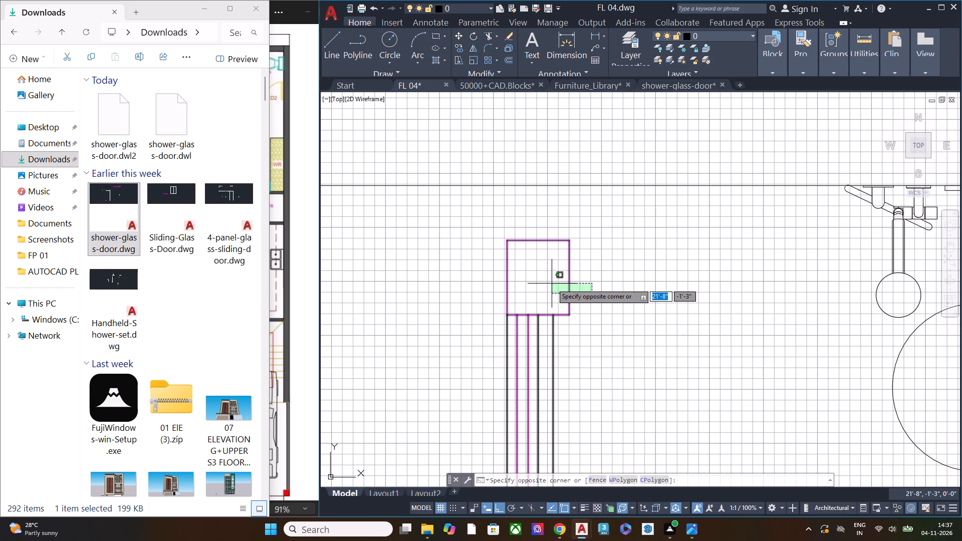
{"action": "left_click", "coordinate": [552, 284]}
{"action": "type", "text": "m"}
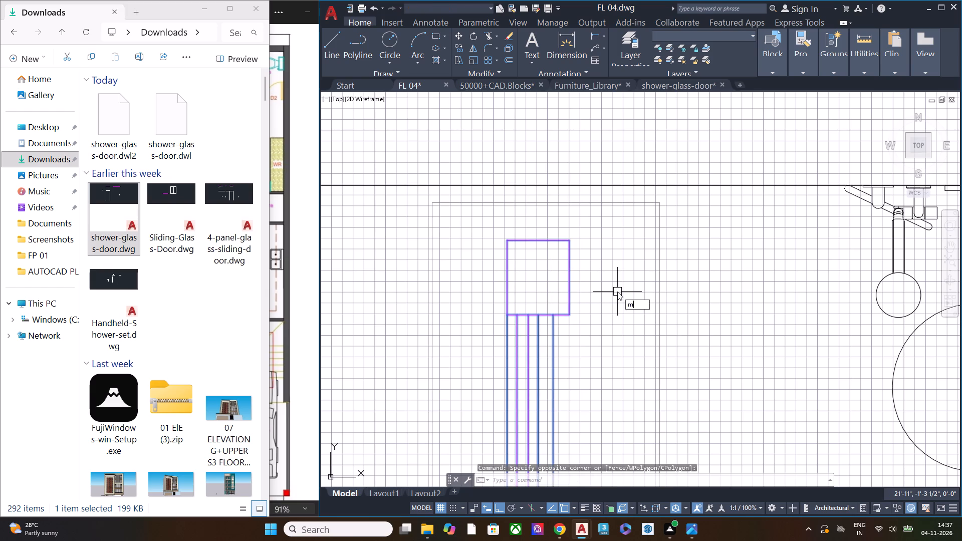
{"action": "key", "text": "space"}
{"action": "left_click", "coordinate": [570, 240]}
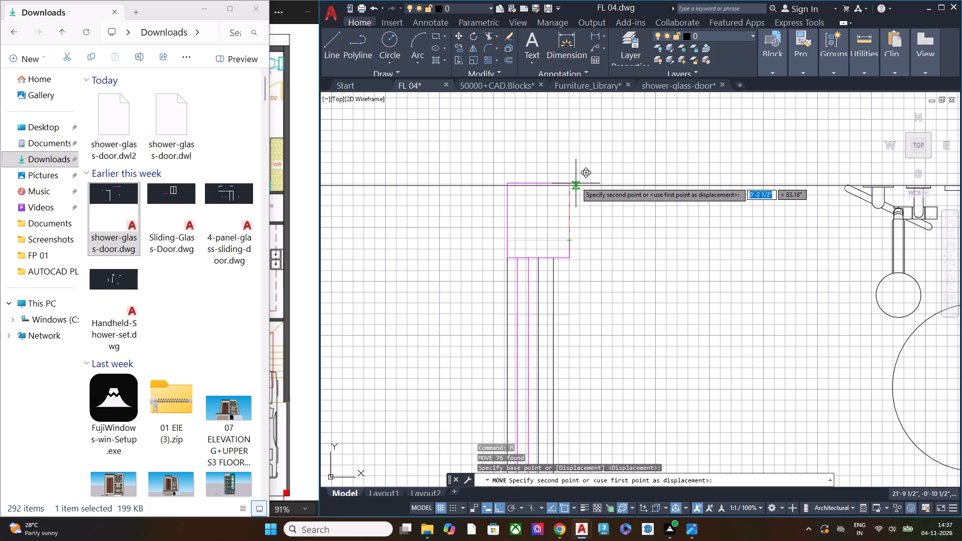
{"action": "left_click", "coordinate": [572, 185]}
{"action": "key", "text": "Escape"}
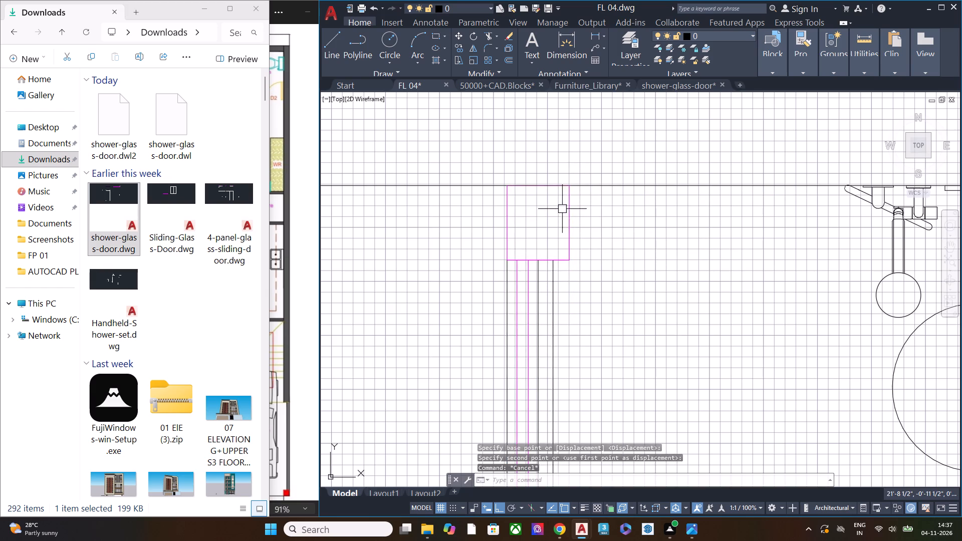
Scale the glass door by eye from its upper-right corner, extending its lower post down to the washroom's bottom wall.
{"action": "scroll", "coordinate": [561, 211], "scroll_direction": "down", "scroll_amount": 6}
{"action": "middle_click_drag", "start_coordinate": [584, 263], "coordinate": [545, 117]}
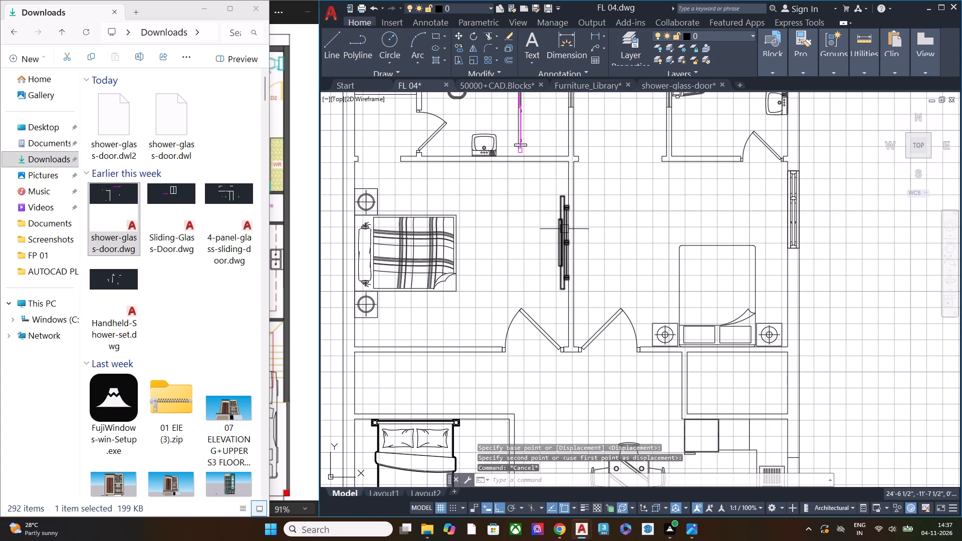
{"action": "middle_click_drag", "start_coordinate": [522, 187], "coordinate": [537, 293]}
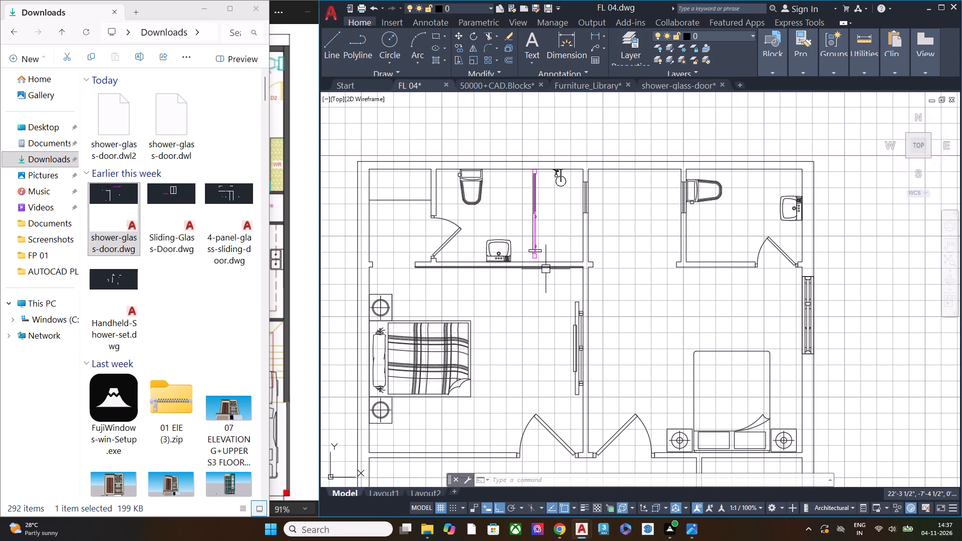
{"action": "scroll", "coordinate": [540, 210], "scroll_direction": "up", "scroll_amount": 2}
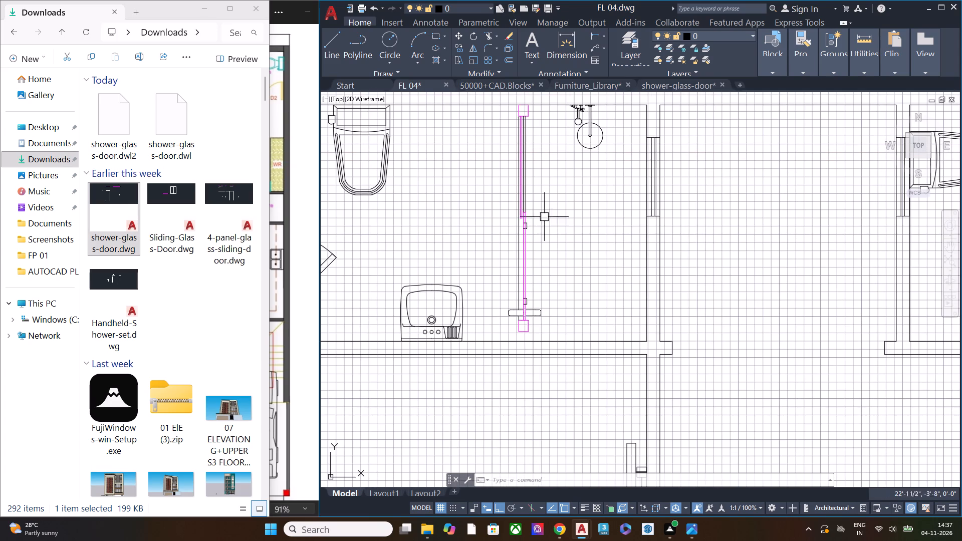
{"action": "left_click", "coordinate": [545, 222]}
{"action": "left_click", "coordinate": [502, 188]}
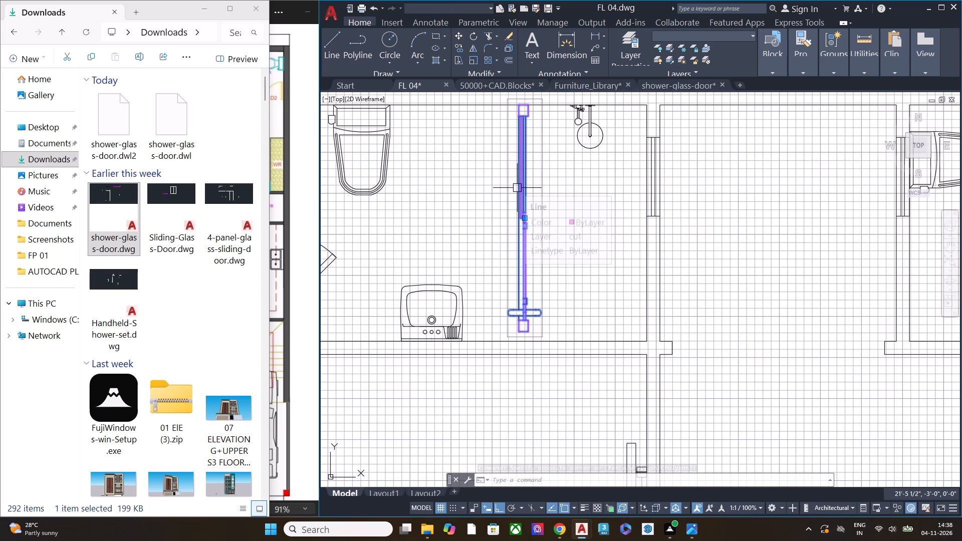
{"action": "type", "text": "sc"}
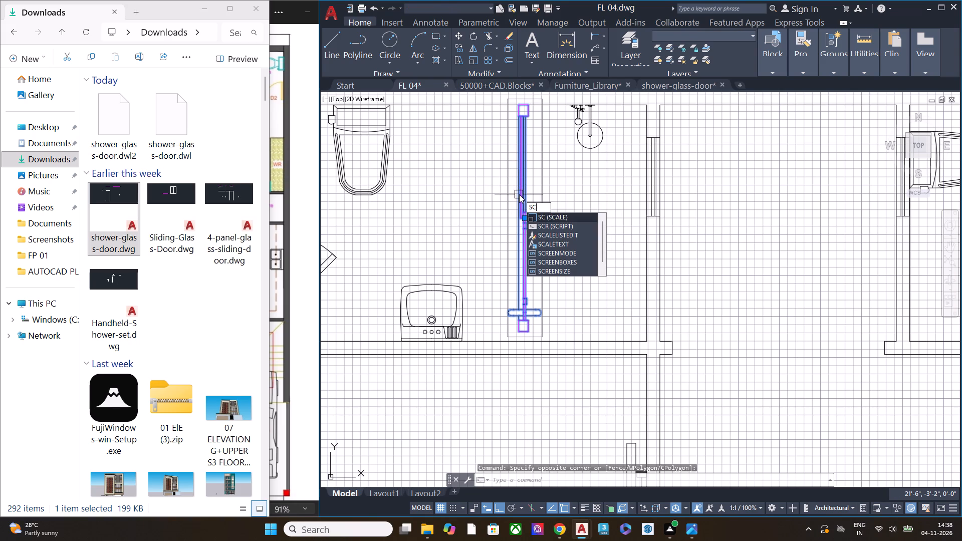
{"action": "key", "text": "space"}
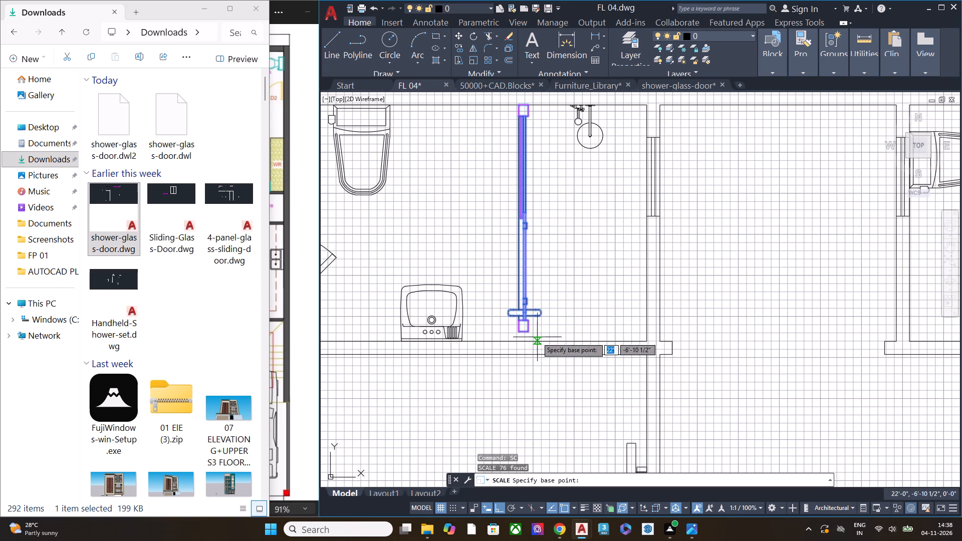
{"action": "left_click", "coordinate": [528, 104]}
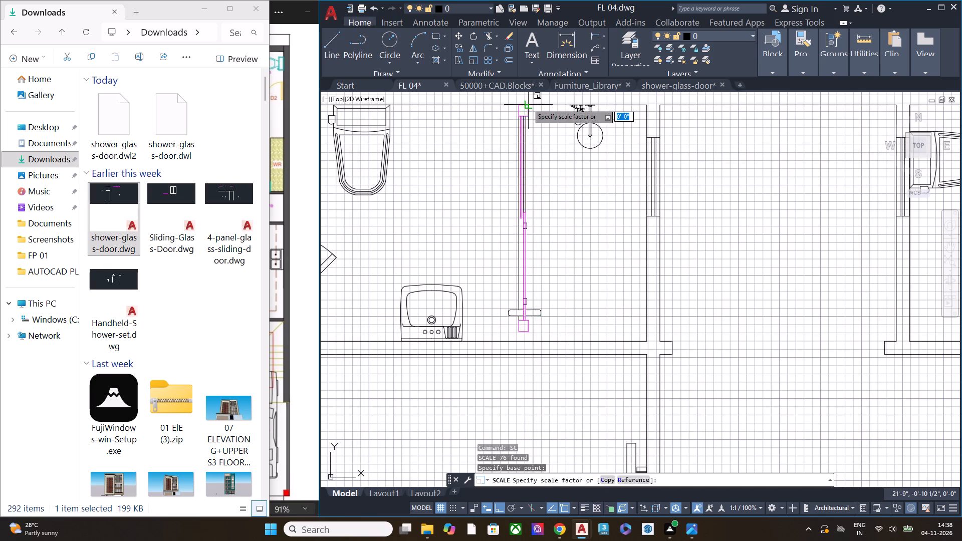
{"action": "left_click", "coordinate": [543, 223]}
Examine up close how the glass door's lower post meets the inner face of the washroom's bottom wall.
{"action": "scroll", "coordinate": [525, 338], "scroll_direction": "up", "scroll_amount": 1}
{"action": "scroll", "coordinate": [525, 338], "scroll_direction": "down", "scroll_amount": 1}
{"action": "scroll", "coordinate": [525, 338], "scroll_direction": "up", "scroll_amount": 1}
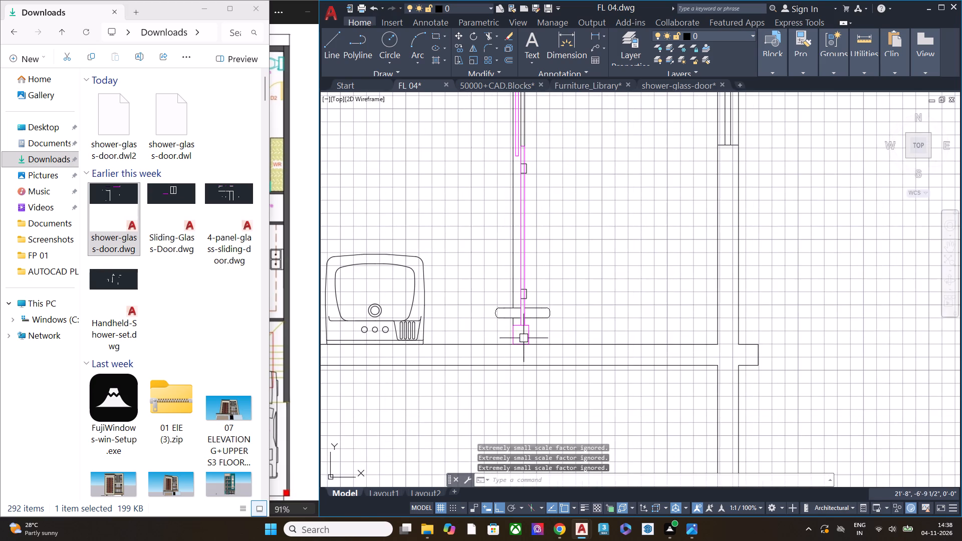
{"action": "scroll", "coordinate": [494, 360], "scroll_direction": "up", "scroll_amount": 3}
{"action": "scroll", "coordinate": [494, 360], "scroll_direction": "down", "scroll_amount": 2}
{"action": "scroll", "coordinate": [494, 360], "scroll_direction": "up", "scroll_amount": 2}
{"action": "scroll", "coordinate": [643, 294], "scroll_direction": "up", "scroll_amount": 1}
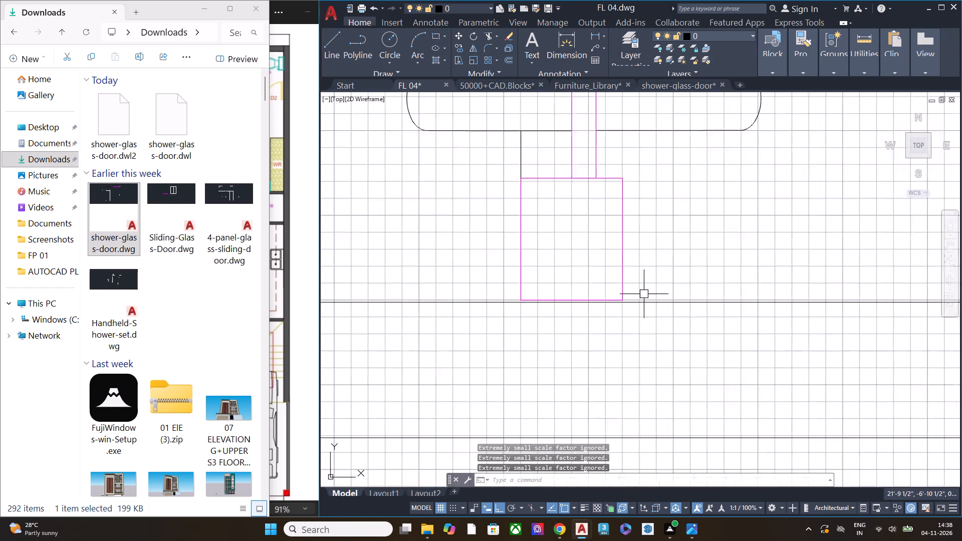
{"action": "scroll", "coordinate": [648, 296], "scroll_direction": "up", "scroll_amount": 2}
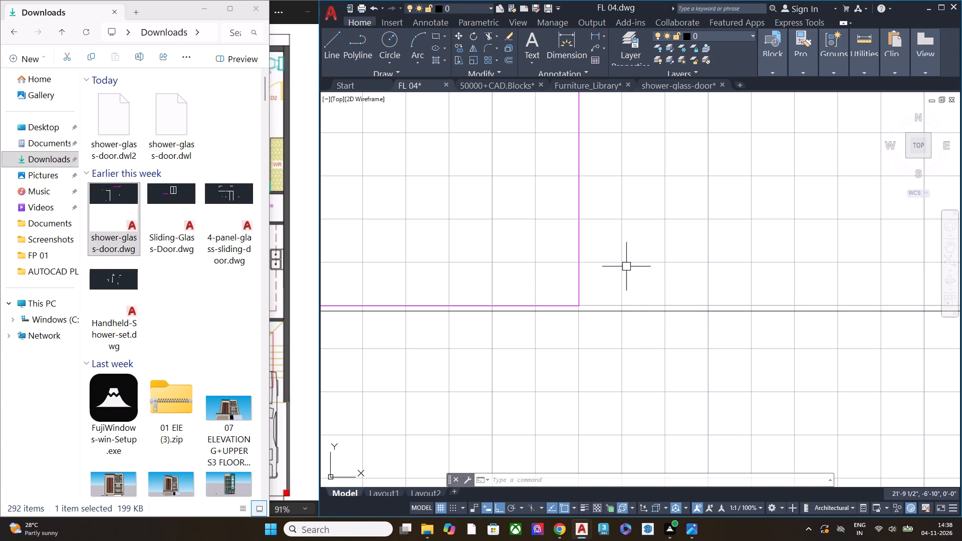
{"action": "scroll", "coordinate": [597, 229], "scroll_direction": "down", "scroll_amount": 6}
{"action": "middle_click_drag", "start_coordinate": [608, 247], "coordinate": [621, 339]}
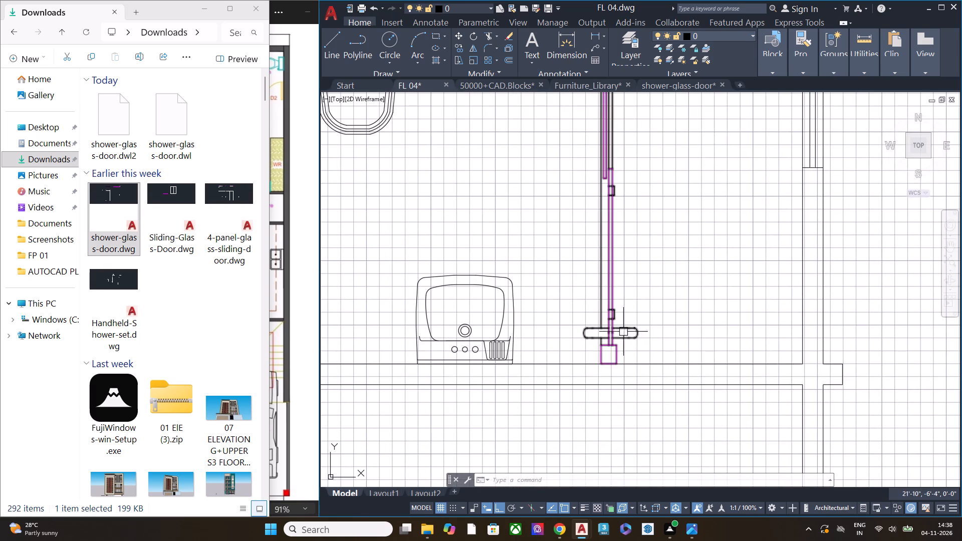
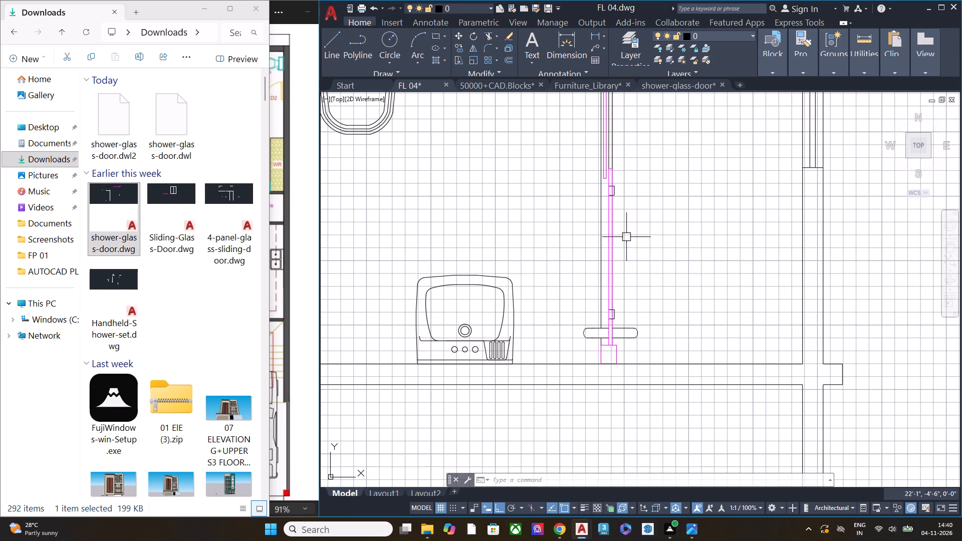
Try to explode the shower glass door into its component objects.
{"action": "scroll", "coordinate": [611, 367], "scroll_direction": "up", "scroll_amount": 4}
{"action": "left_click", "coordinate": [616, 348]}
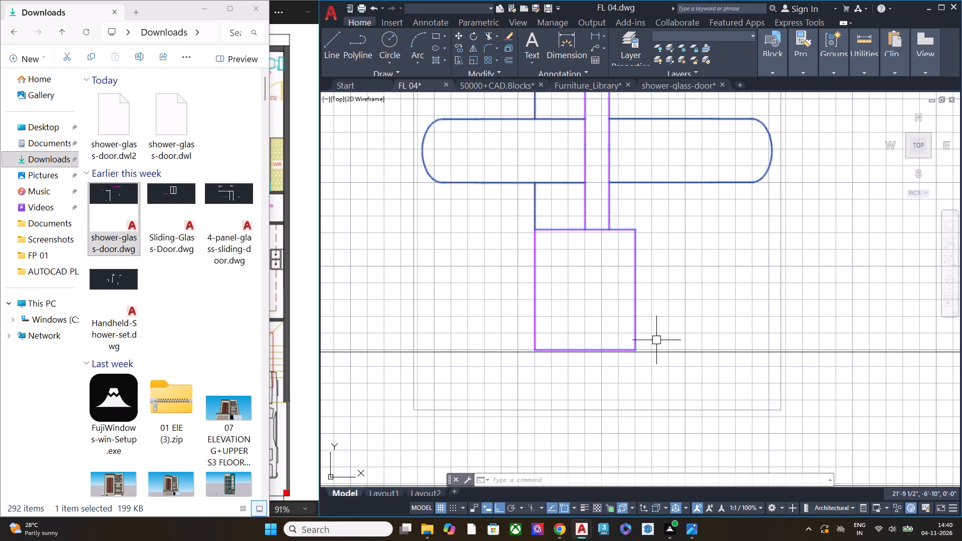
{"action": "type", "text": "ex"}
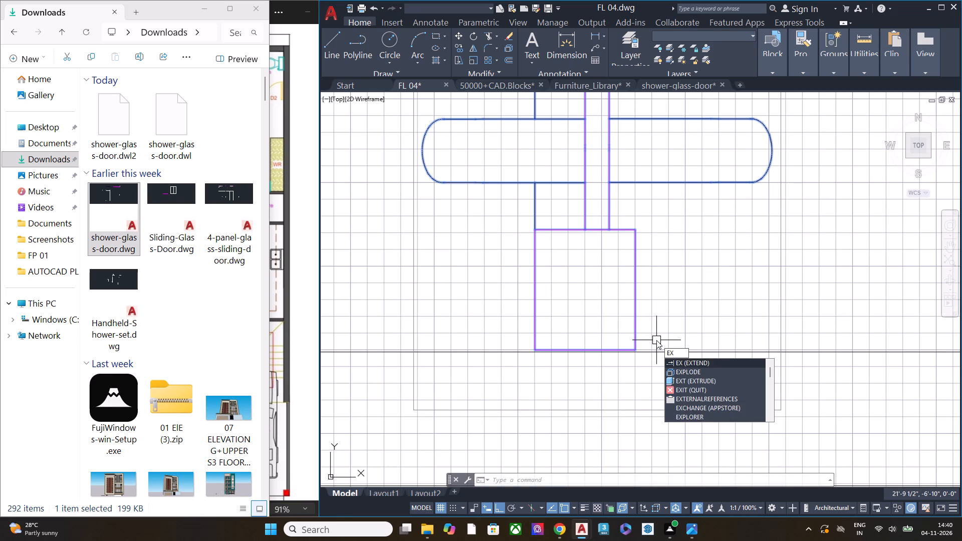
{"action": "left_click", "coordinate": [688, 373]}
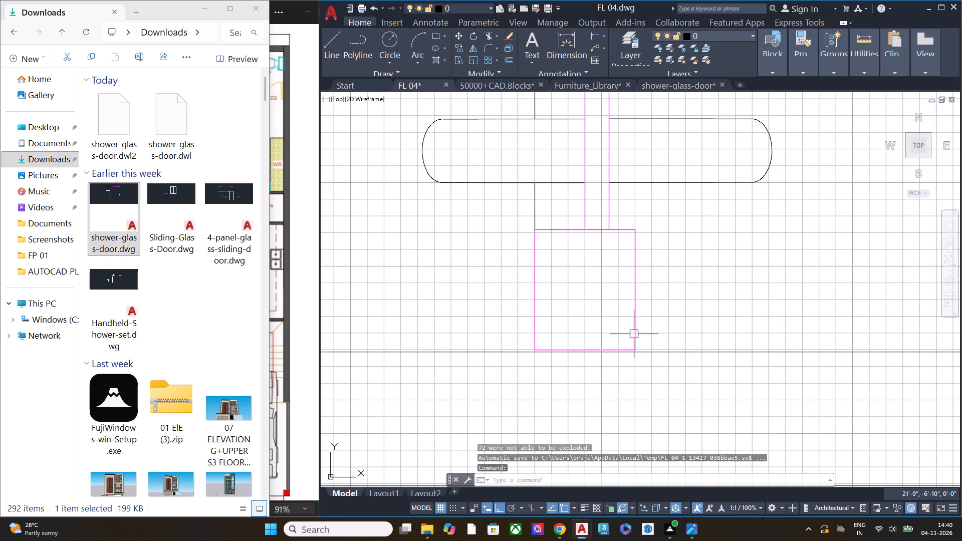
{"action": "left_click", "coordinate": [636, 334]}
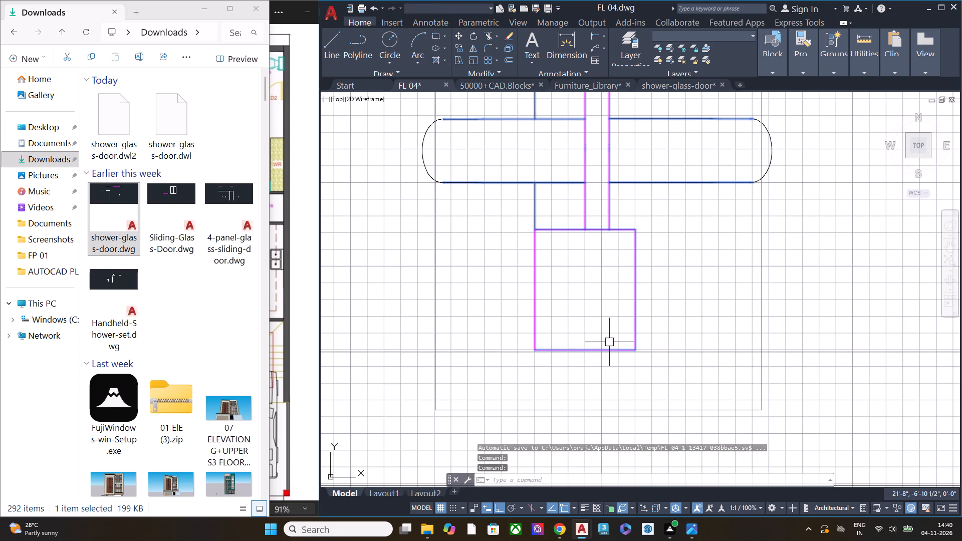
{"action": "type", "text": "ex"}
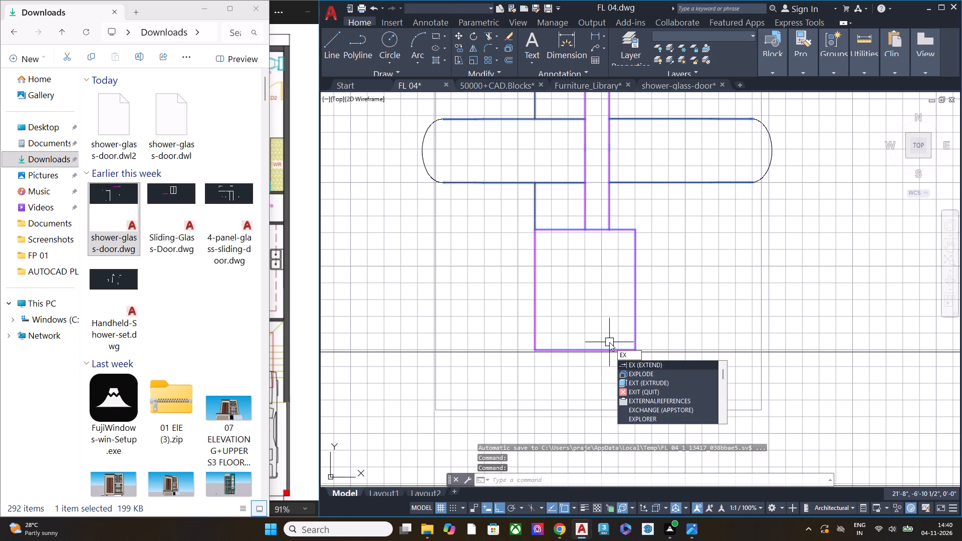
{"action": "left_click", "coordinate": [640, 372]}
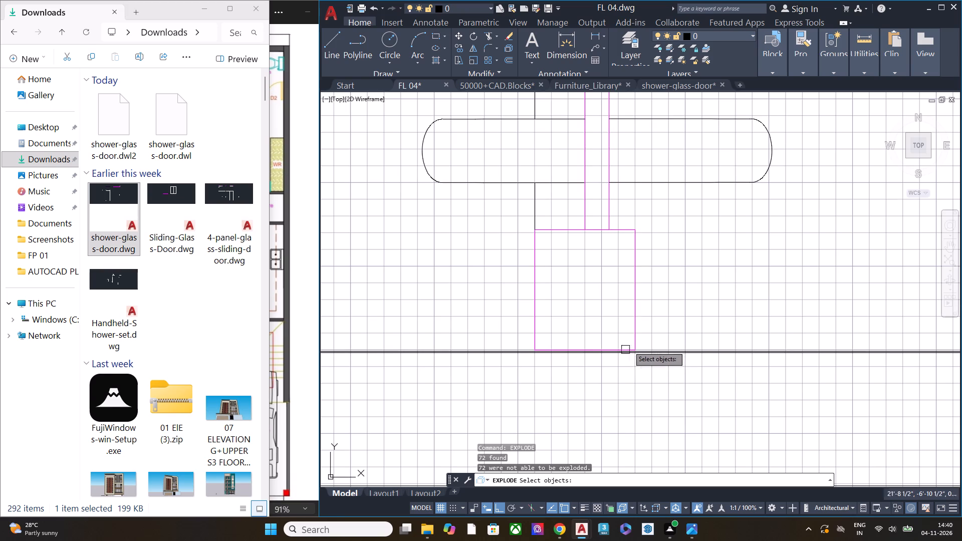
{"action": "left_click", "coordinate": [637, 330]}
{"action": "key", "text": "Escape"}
Ungroup the shower glass door so its lines can be edited individually.
{"action": "scroll", "coordinate": [516, 324], "scroll_direction": "down", "scroll_amount": 4}
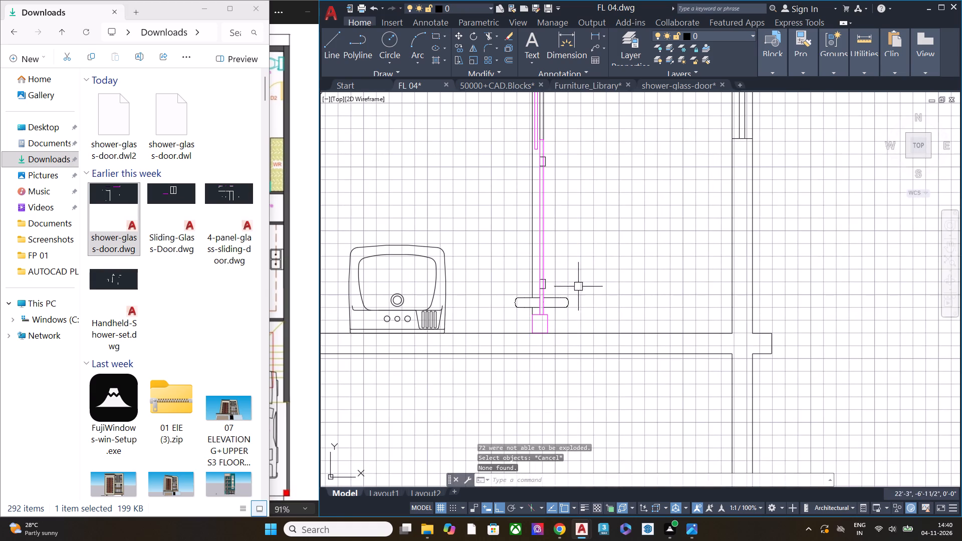
{"action": "middle_click_drag", "start_coordinate": [584, 283], "coordinate": [602, 345]}
{"action": "left_click", "coordinate": [593, 314]}
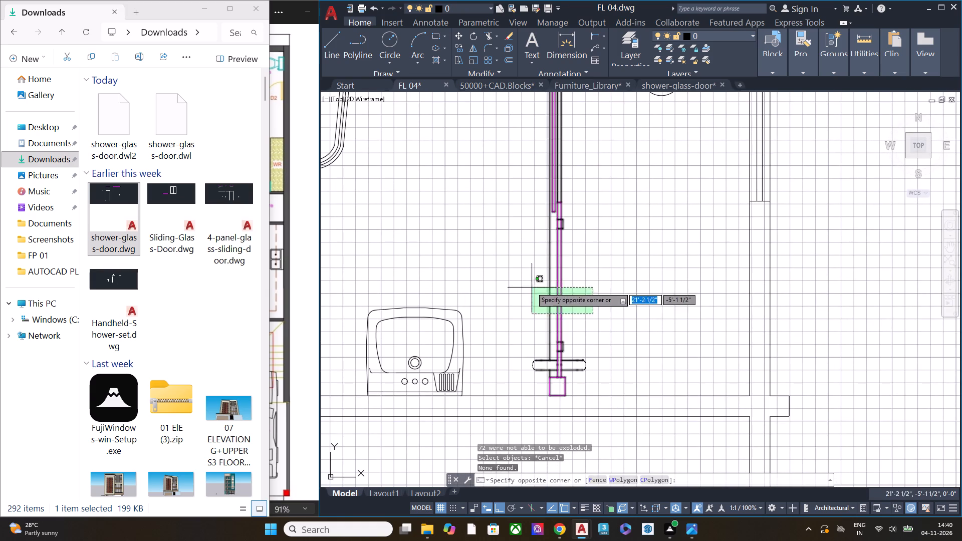
{"action": "left_click", "coordinate": [531, 287]}
{"action": "scroll", "coordinate": [581, 325], "scroll_direction": "down", "scroll_amount": 2}
{"action": "middle_click_drag", "start_coordinate": [585, 350], "coordinate": [587, 368]}
{"action": "scroll", "coordinate": [584, 297], "scroll_direction": "up", "scroll_amount": 3}
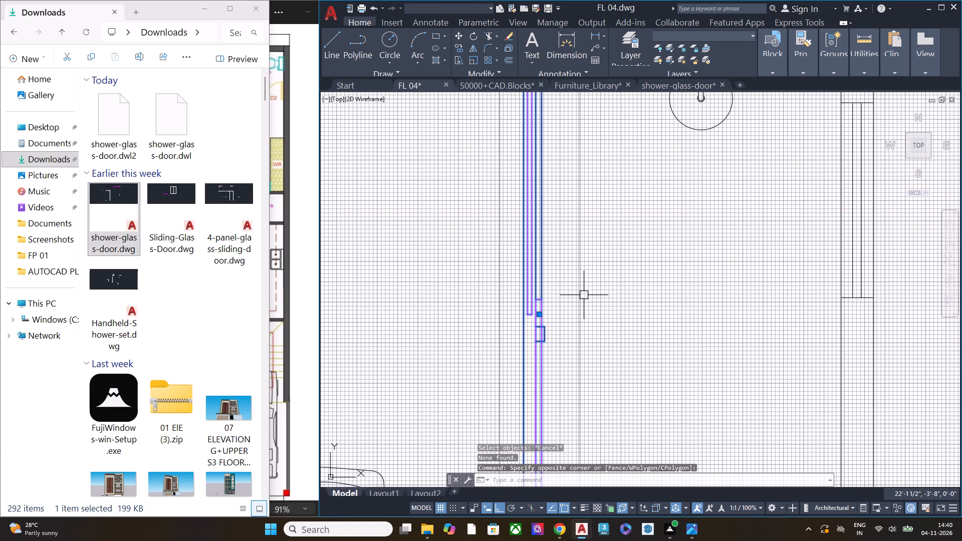
{"action": "scroll", "coordinate": [580, 315], "scroll_direction": "down", "scroll_amount": 1}
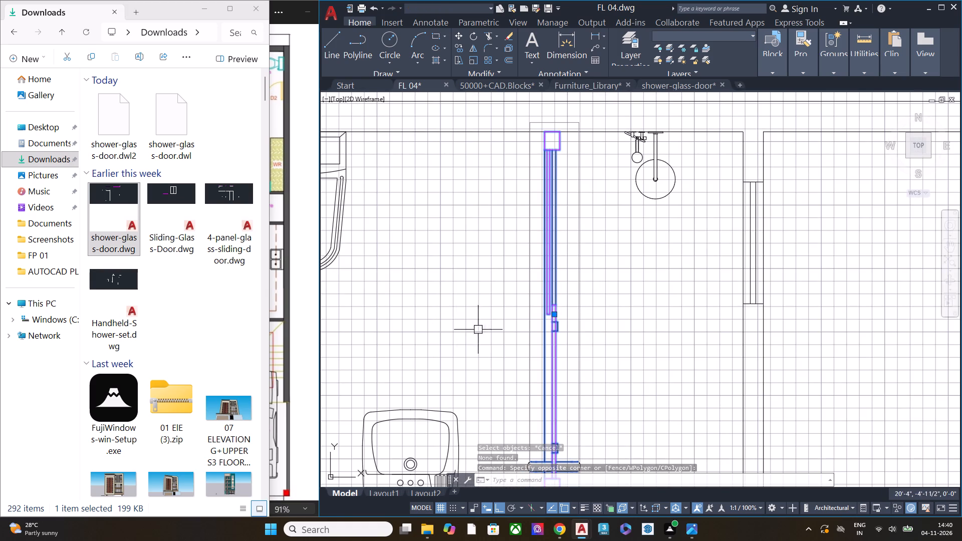
{"action": "type", "text": "ungro"}
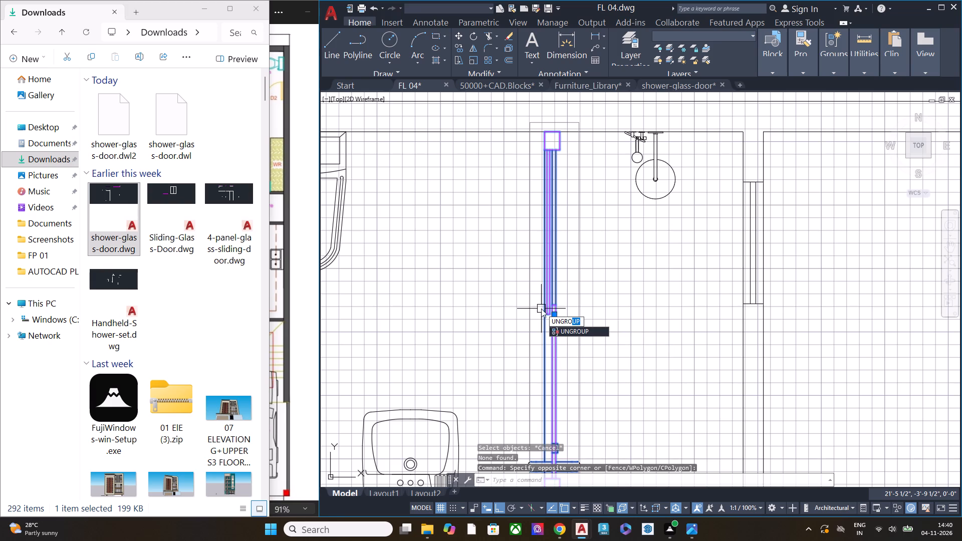
{"action": "left_click", "coordinate": [583, 331]}
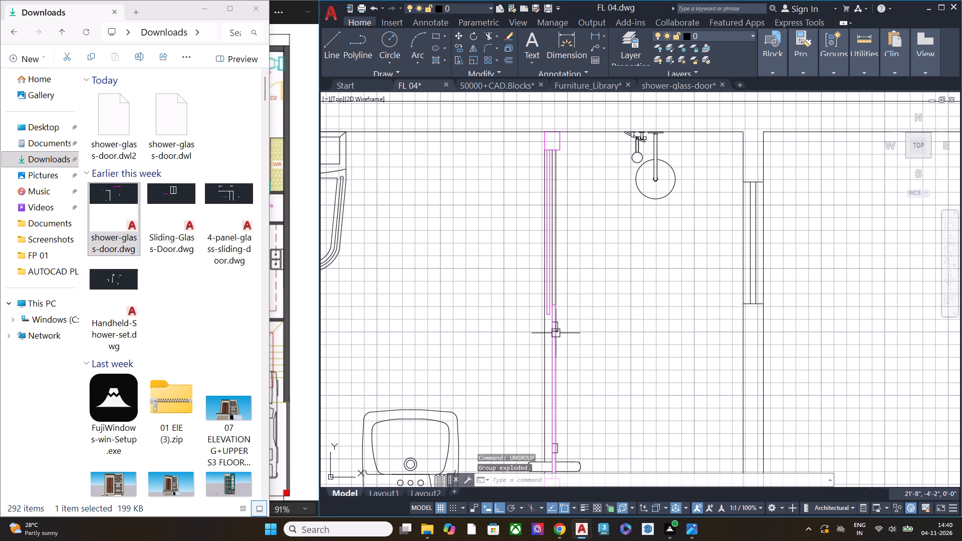
Move the bottom edge of the glass door's lower post down onto the inner face of the washroom's bottom wall.
{"action": "scroll", "coordinate": [582, 344], "scroll_direction": "down", "scroll_amount": 2}
{"action": "scroll", "coordinate": [579, 397], "scroll_direction": "up", "scroll_amount": 8}
{"action": "scroll", "coordinate": [607, 353], "scroll_direction": "down", "scroll_amount": 2}
{"action": "middle_click_drag", "start_coordinate": [554, 414], "coordinate": [680, 296]}
{"action": "scroll", "coordinate": [613, 296], "scroll_direction": "up", "scroll_amount": 2}
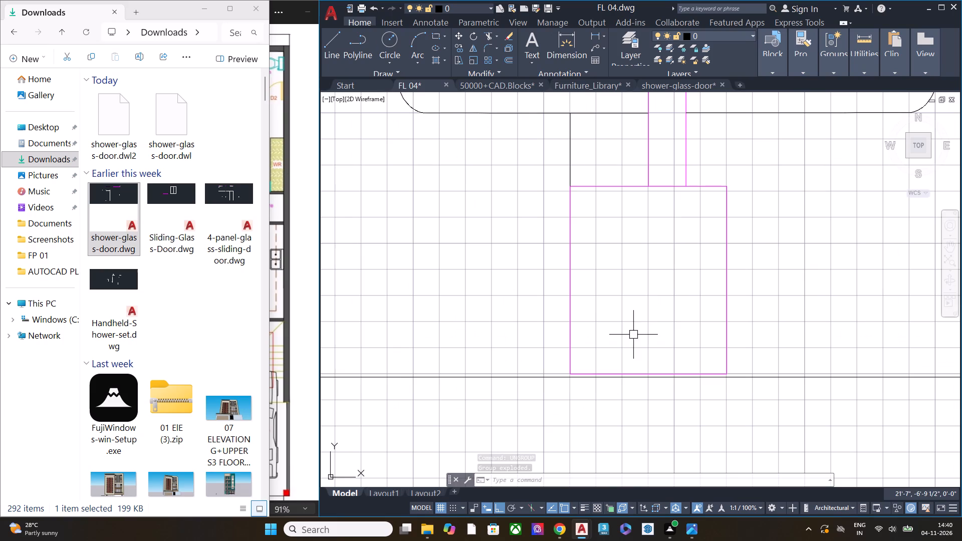
{"action": "scroll", "coordinate": [647, 378], "scroll_direction": "up", "scroll_amount": 3}
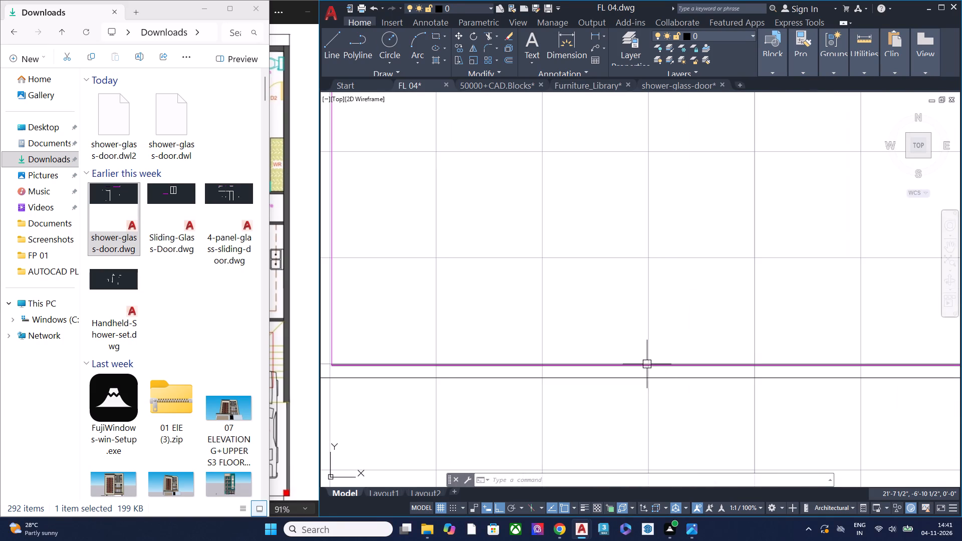
{"action": "left_click", "coordinate": [647, 364]}
{"action": "left_click", "coordinate": [648, 364]}
{"action": "left_click", "coordinate": [648, 376]}
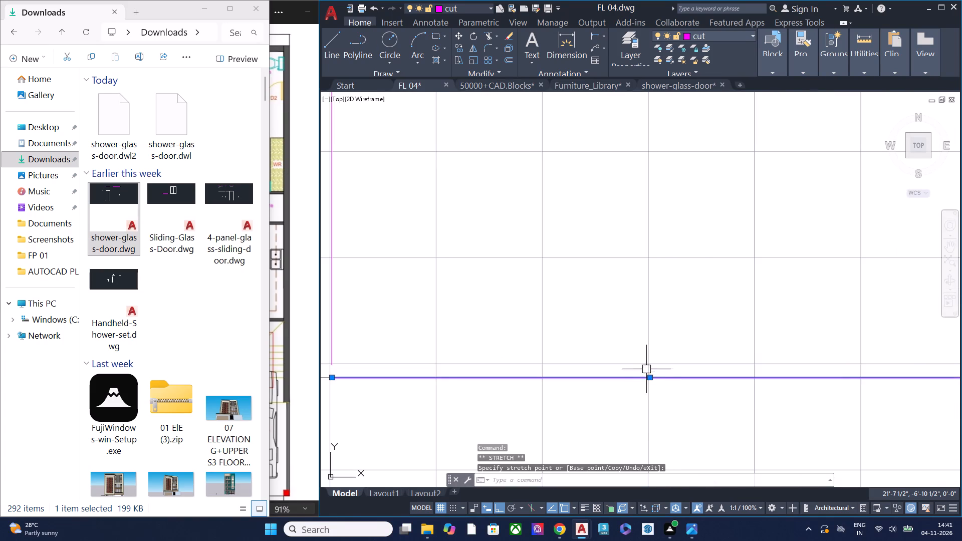
Stretch the lower post's left and right side lines down to meet its bottom edge on the wall face.
{"action": "scroll", "coordinate": [647, 369], "scroll_direction": "down", "scroll_amount": 2}
{"action": "scroll", "coordinate": [523, 366], "scroll_direction": "up", "scroll_amount": 2}
{"action": "scroll", "coordinate": [523, 366], "scroll_direction": "down", "scroll_amount": 3}
{"action": "scroll", "coordinate": [523, 366], "scroll_direction": "up", "scroll_amount": 1}
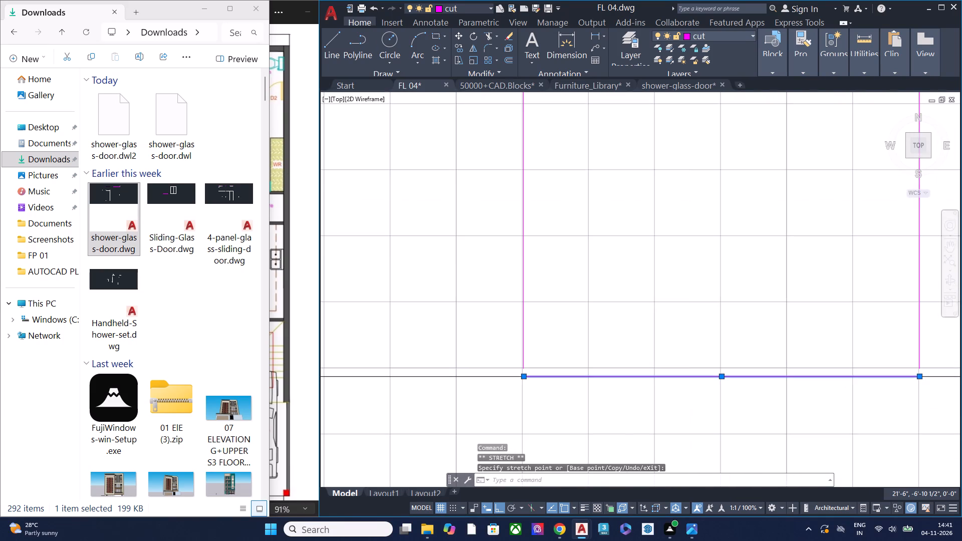
{"action": "left_click", "coordinate": [523, 366]}
{"action": "left_click", "coordinate": [524, 372]}
{"action": "left_click", "coordinate": [525, 382]}
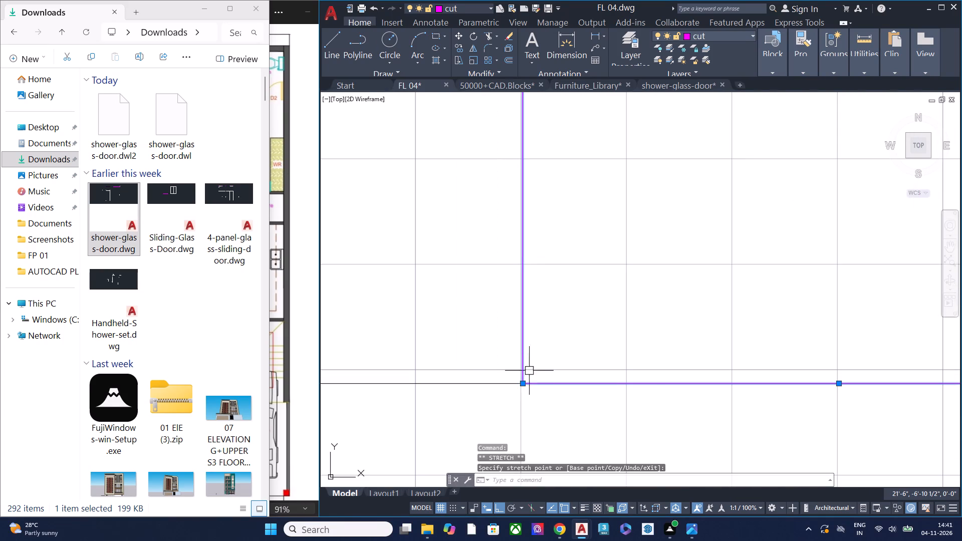
{"action": "scroll", "coordinate": [540, 352], "scroll_direction": "down", "scroll_amount": 2}
{"action": "middle_click_drag", "start_coordinate": [703, 357], "coordinate": [579, 367]}
{"action": "scroll", "coordinate": [656, 364], "scroll_direction": "up", "scroll_amount": 2}
{"action": "left_click", "coordinate": [656, 365]}
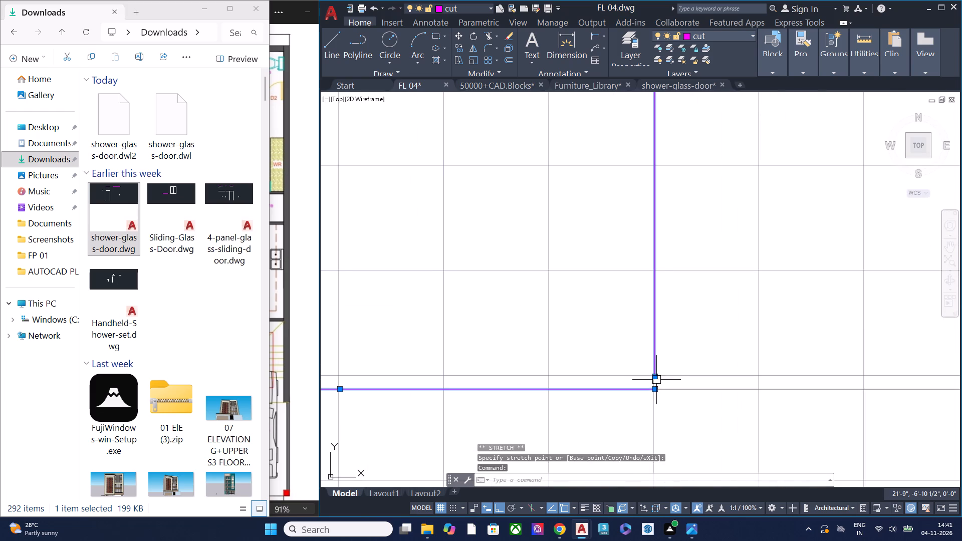
{"action": "left_click", "coordinate": [656, 380]}
{"action": "left_click", "coordinate": [655, 376]}
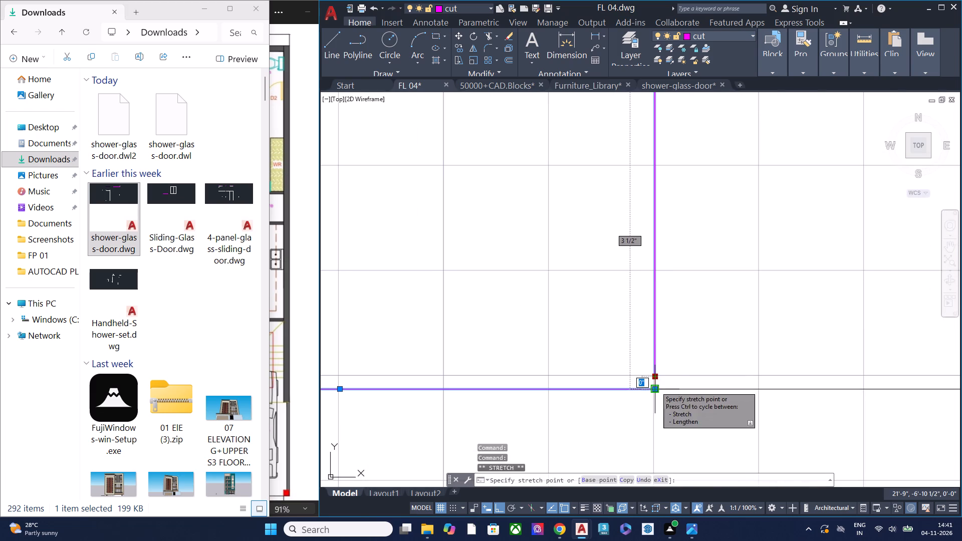
{"action": "left_click", "coordinate": [655, 388]}
{"action": "key", "text": "Escape"}
{"action": "scroll", "coordinate": [644, 349], "scroll_direction": "down", "scroll_amount": 5}
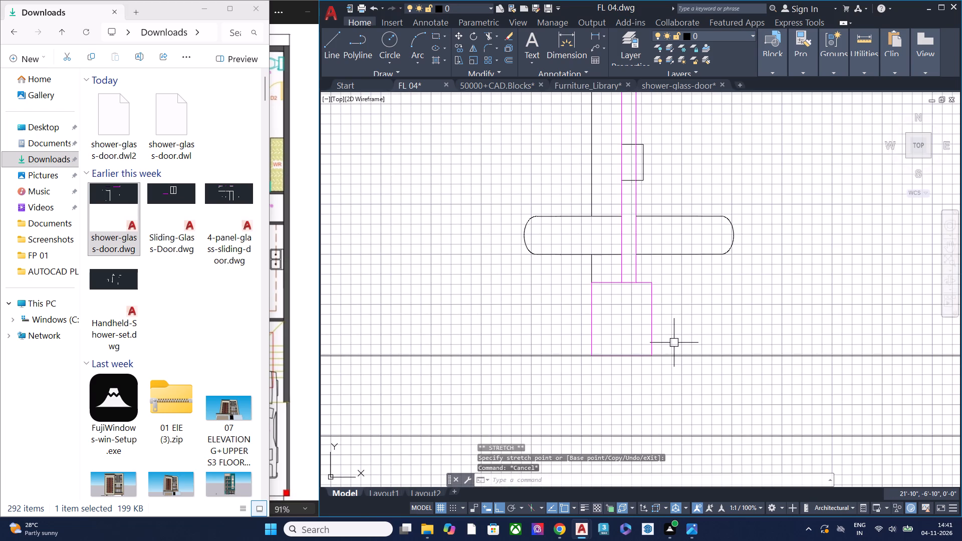
{"action": "key", "text": "Escape"}
Group all parts of the shower glass door, including both end posts, the panels and the handle, into one object.
{"action": "left_click_drag", "start_coordinate": [694, 323], "coordinate": [583, 209]}
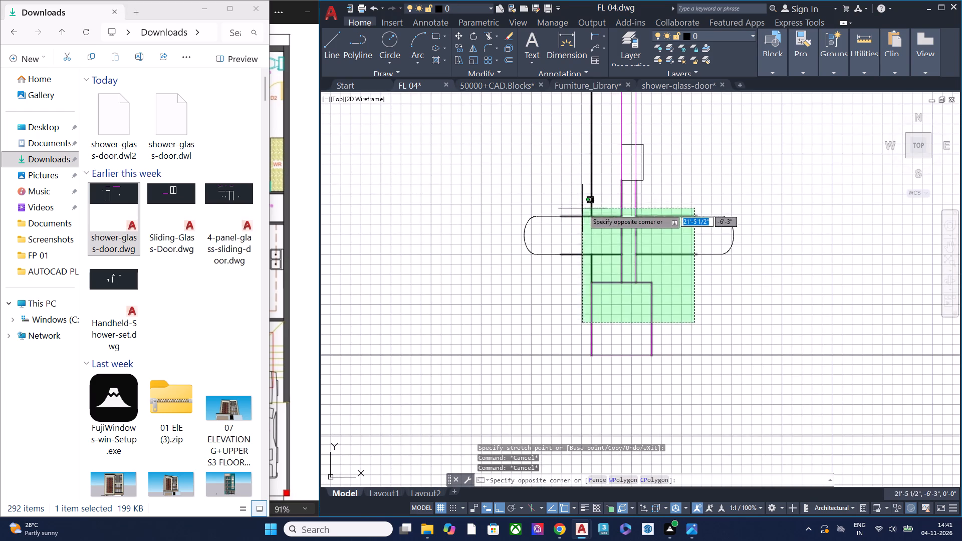
{"action": "left_click_drag", "start_coordinate": [583, 209], "coordinate": [583, 303]}
{"action": "scroll", "coordinate": [587, 213], "scroll_direction": "down", "scroll_amount": 4}
{"action": "middle_click_drag", "start_coordinate": [569, 183], "coordinate": [583, 301]}
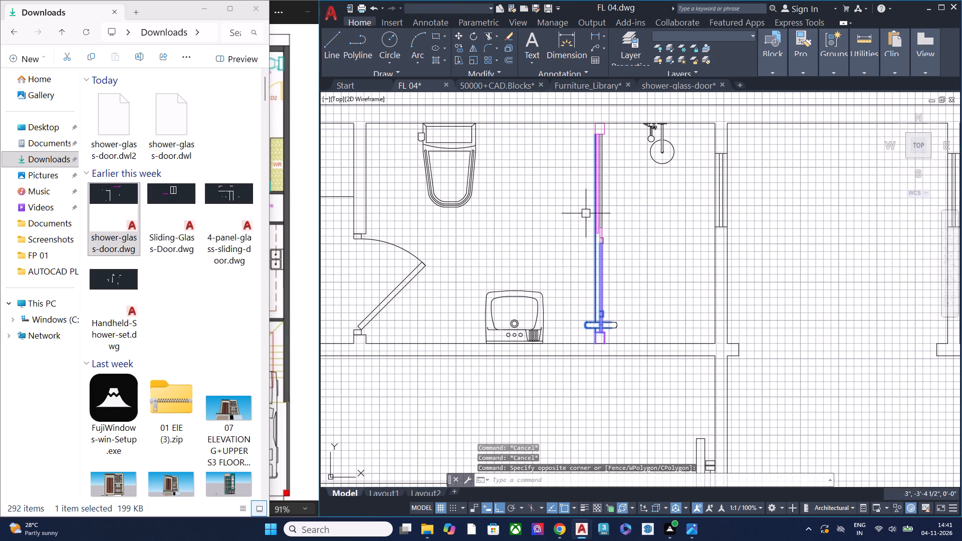
{"action": "scroll", "coordinate": [600, 118], "scroll_direction": "up", "scroll_amount": 5}
{"action": "left_click_drag", "start_coordinate": [500, 171], "coordinate": [525, 169]}
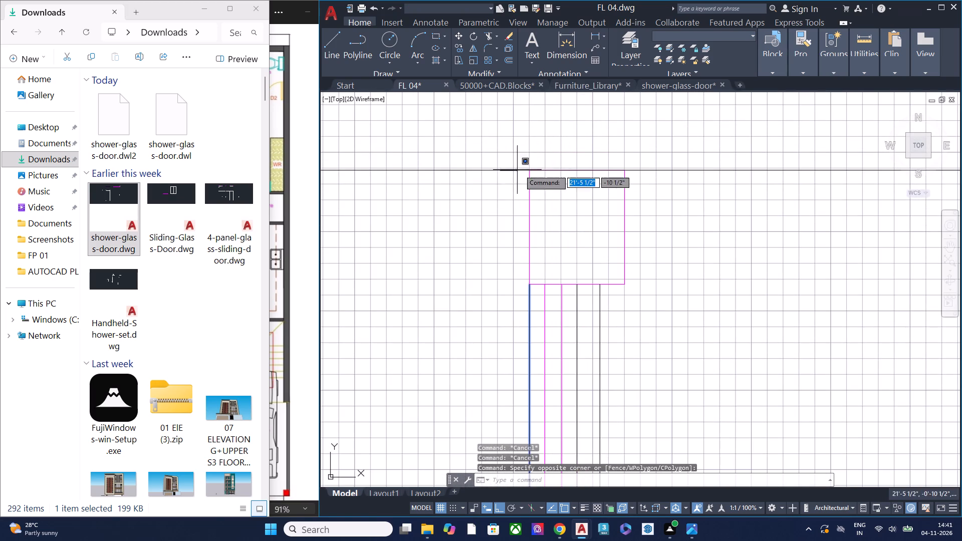
{"action": "left_click_drag", "start_coordinate": [525, 169], "coordinate": [673, 355]}
{"action": "left_click_drag", "start_coordinate": [676, 266], "coordinate": [505, 180]}
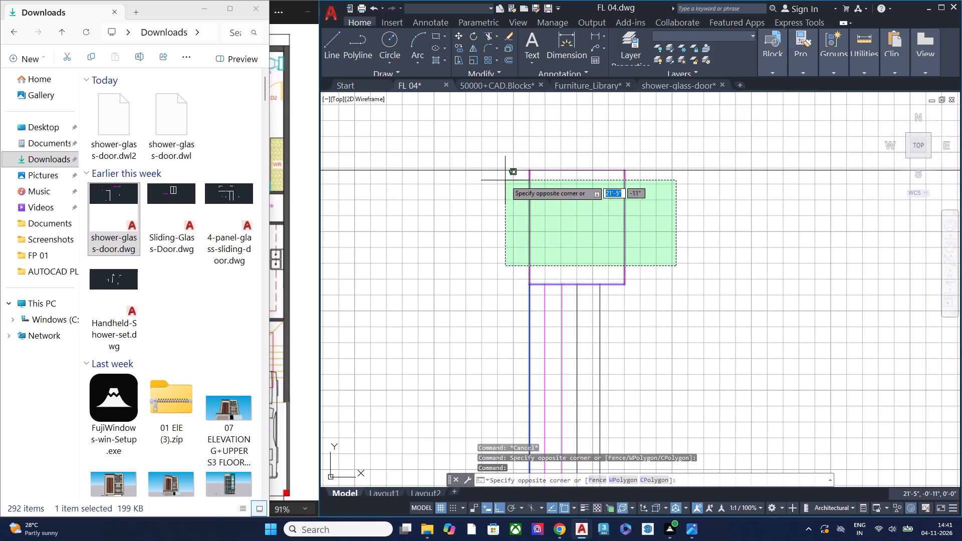
{"action": "left_click_drag", "start_coordinate": [505, 180], "coordinate": [499, 176]}
{"action": "left_click", "coordinate": [579, 172]}
{"action": "scroll", "coordinate": [587, 198], "scroll_direction": "down", "scroll_amount": 2}
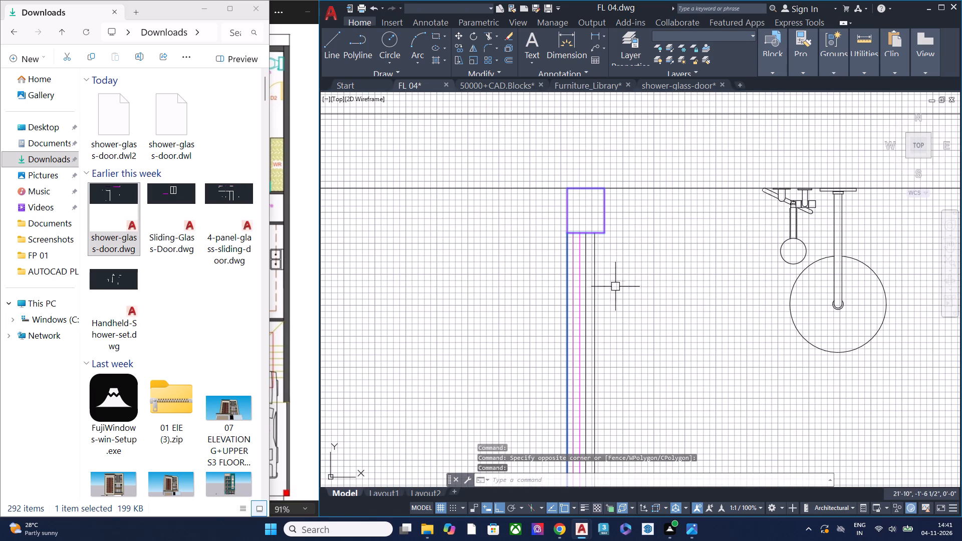
{"action": "left_click_drag", "start_coordinate": [541, 226], "coordinate": [618, 407]}
{"action": "left_click", "coordinate": [611, 357]}
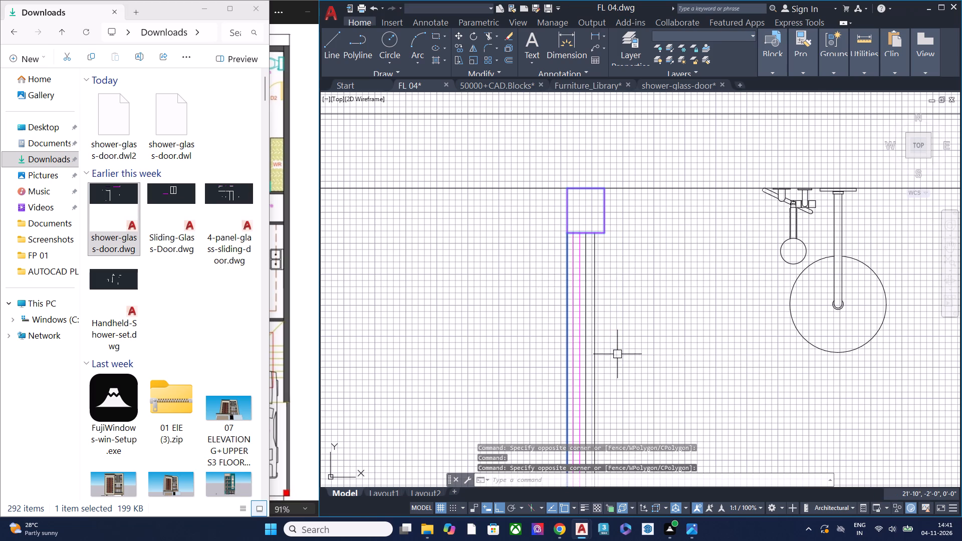
{"action": "middle_click_drag", "start_coordinate": [607, 327], "coordinate": [571, 192]}
{"action": "scroll", "coordinate": [571, 192], "scroll_direction": "down", "scroll_amount": 1}
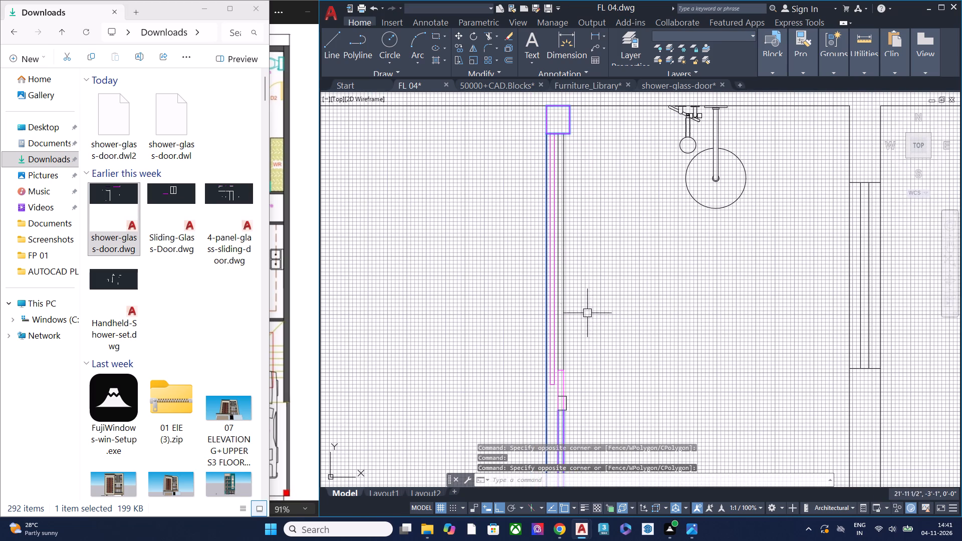
{"action": "left_click", "coordinate": [587, 421]}
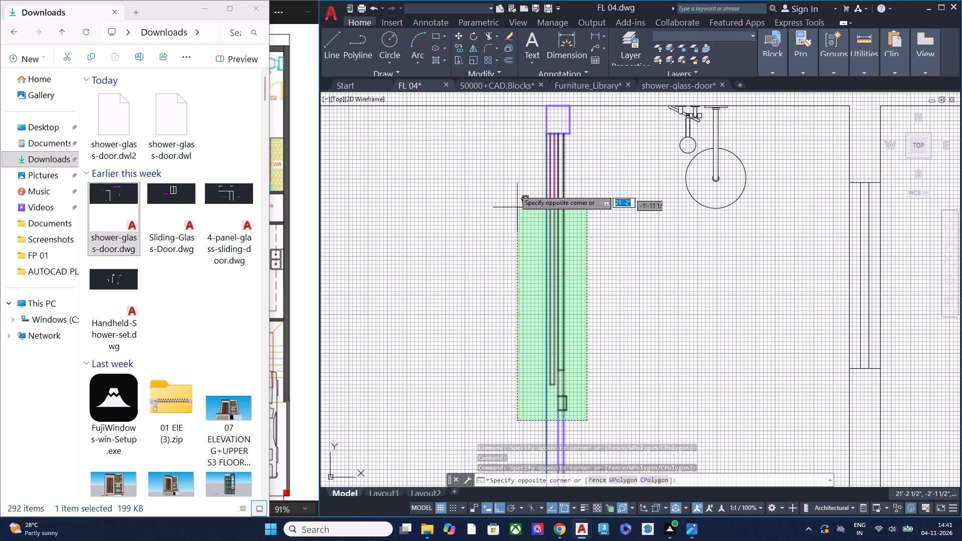
{"action": "left_click", "coordinate": [519, 126]}
{"action": "scroll", "coordinate": [592, 191], "scroll_direction": "down", "scroll_amount": 1}
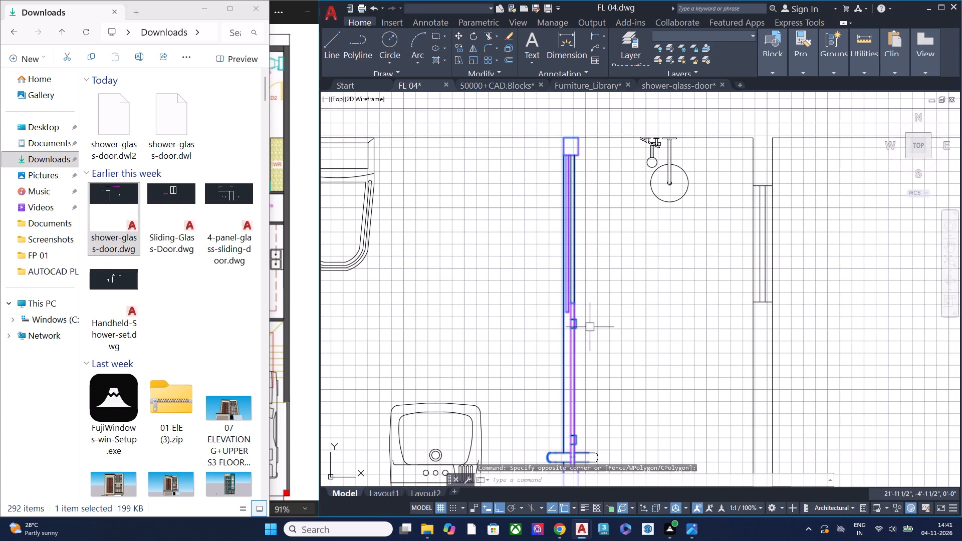
{"action": "middle_click_drag", "start_coordinate": [590, 306], "coordinate": [613, 165]}
{"action": "scroll", "coordinate": [613, 330], "scroll_direction": "up", "scroll_amount": 3}
{"action": "left_click", "coordinate": [711, 346]}
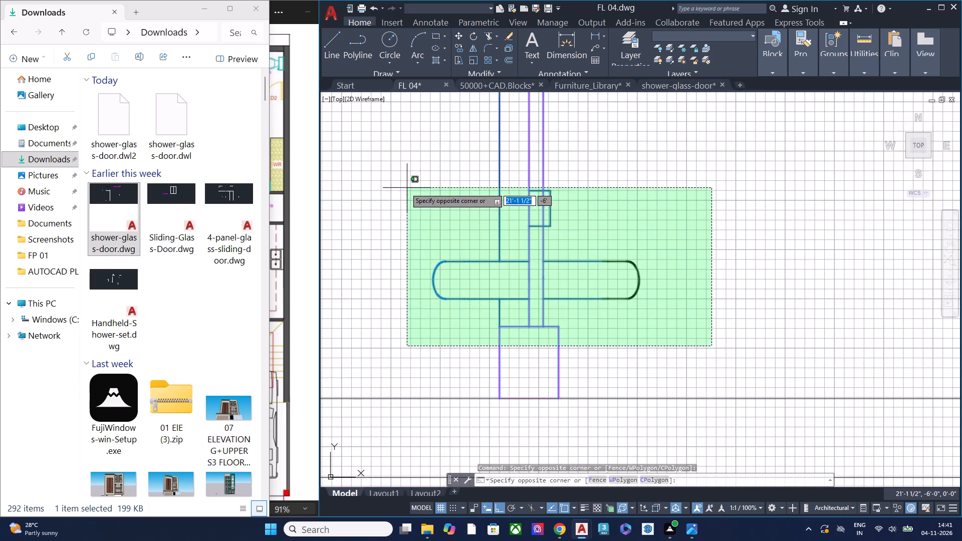
{"action": "left_click", "coordinate": [404, 187]}
{"action": "scroll", "coordinate": [574, 235], "scroll_direction": "down", "scroll_amount": 2}
{"action": "scroll", "coordinate": [576, 236], "scroll_direction": "up", "scroll_amount": 2}
{"action": "scroll", "coordinate": [579, 239], "scroll_direction": "down", "scroll_amount": 3}
{"action": "scroll", "coordinate": [569, 276], "scroll_direction": "up", "scroll_amount": 4}
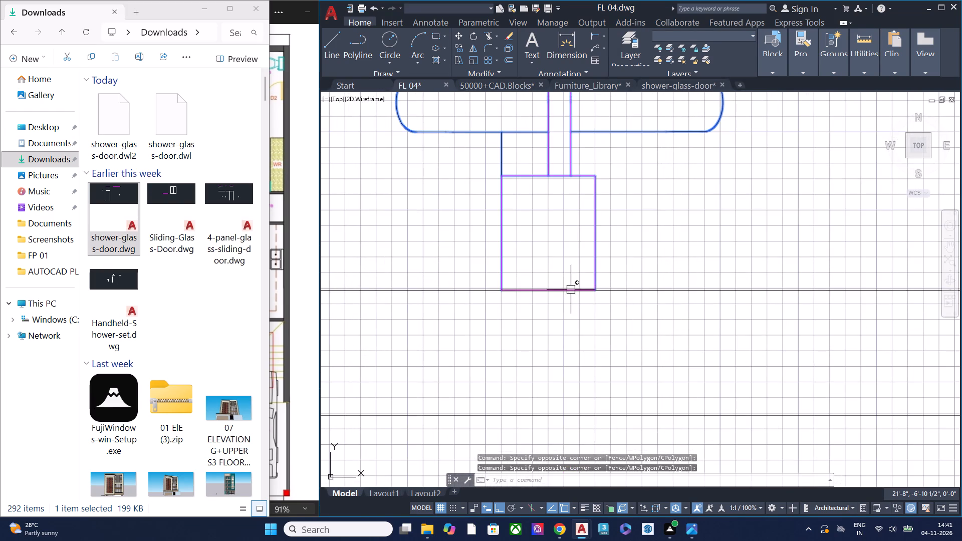
{"action": "left_click", "coordinate": [571, 290]}
{"action": "scroll", "coordinate": [605, 247], "scroll_direction": "down", "scroll_amount": 1}
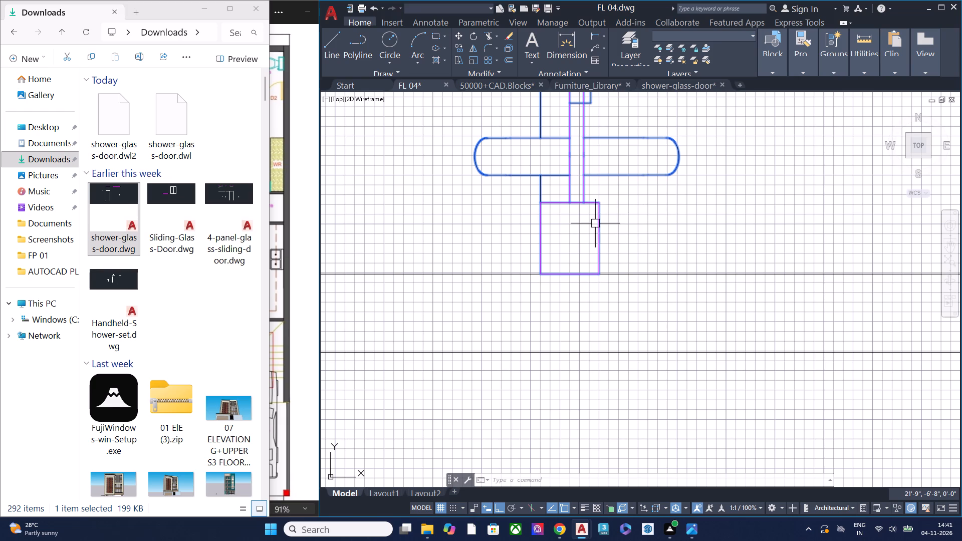
{"action": "scroll", "coordinate": [625, 243], "scroll_direction": "down", "scroll_amount": 2}
{"action": "middle_click_drag", "start_coordinate": [680, 230], "coordinate": [669, 268]}
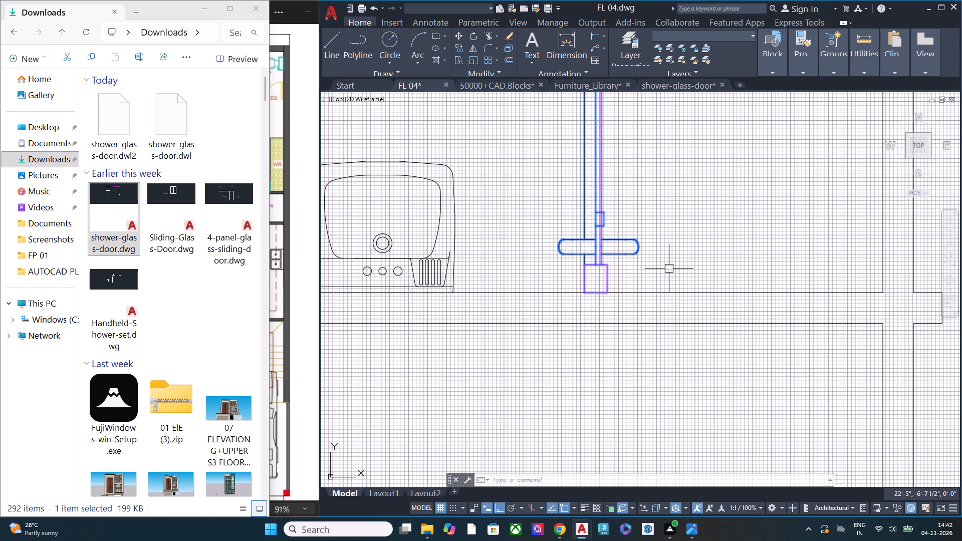
{"action": "scroll", "coordinate": [642, 231], "scroll_direction": "down", "scroll_amount": 2}
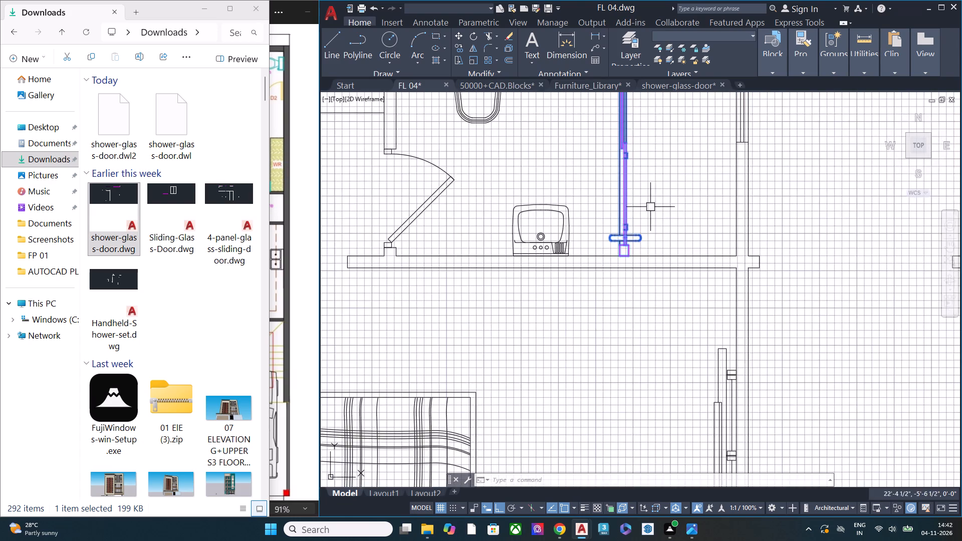
{"action": "middle_click_drag", "start_coordinate": [651, 208], "coordinate": [646, 347]}
{"action": "type", "text": "group"}
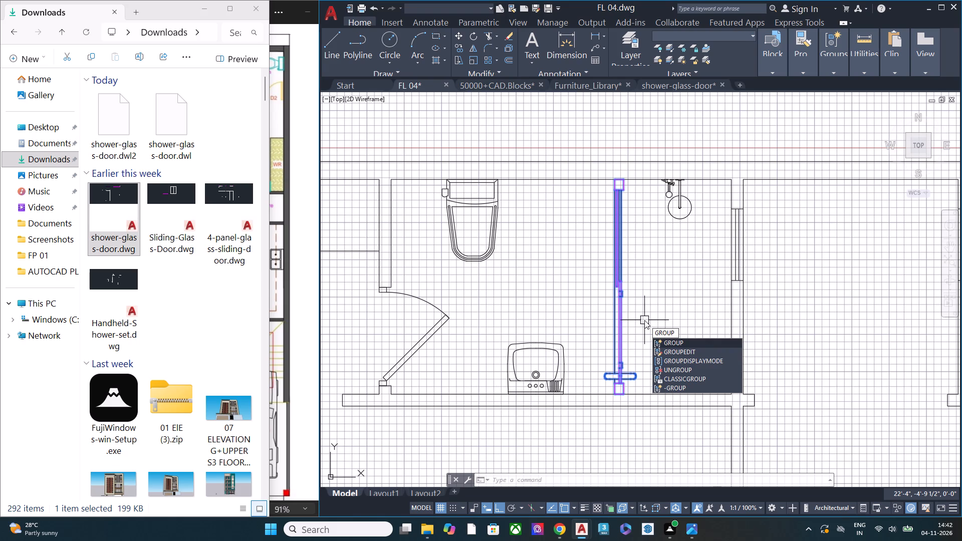
{"action": "key", "text": "Return"}
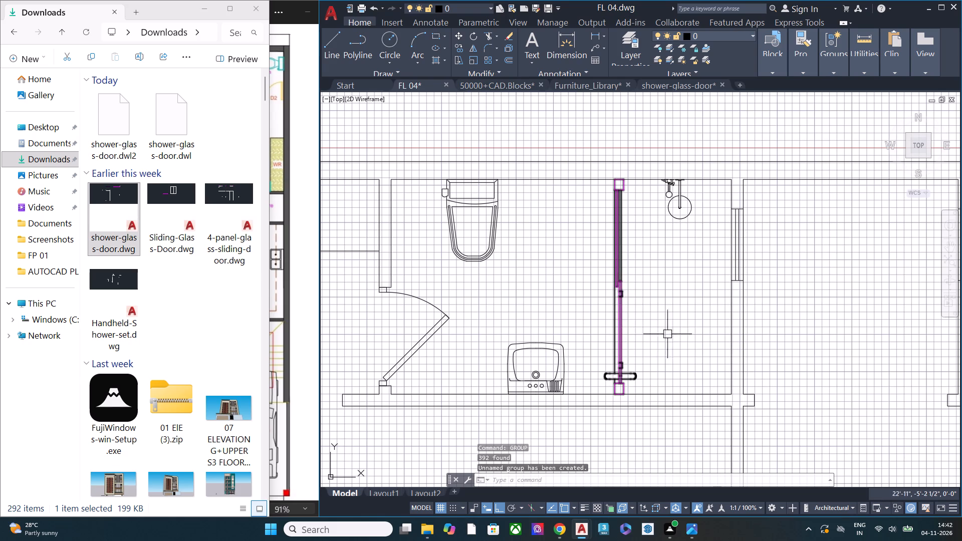
{"action": "key", "text": "Escape"}
Save the FL 04 drawing.
{"action": "key", "text": "ctrl+s"}
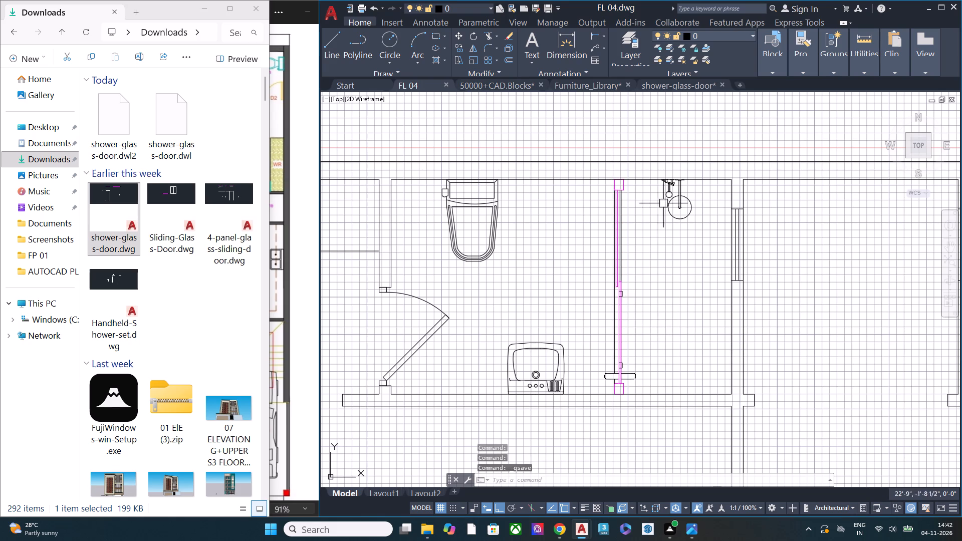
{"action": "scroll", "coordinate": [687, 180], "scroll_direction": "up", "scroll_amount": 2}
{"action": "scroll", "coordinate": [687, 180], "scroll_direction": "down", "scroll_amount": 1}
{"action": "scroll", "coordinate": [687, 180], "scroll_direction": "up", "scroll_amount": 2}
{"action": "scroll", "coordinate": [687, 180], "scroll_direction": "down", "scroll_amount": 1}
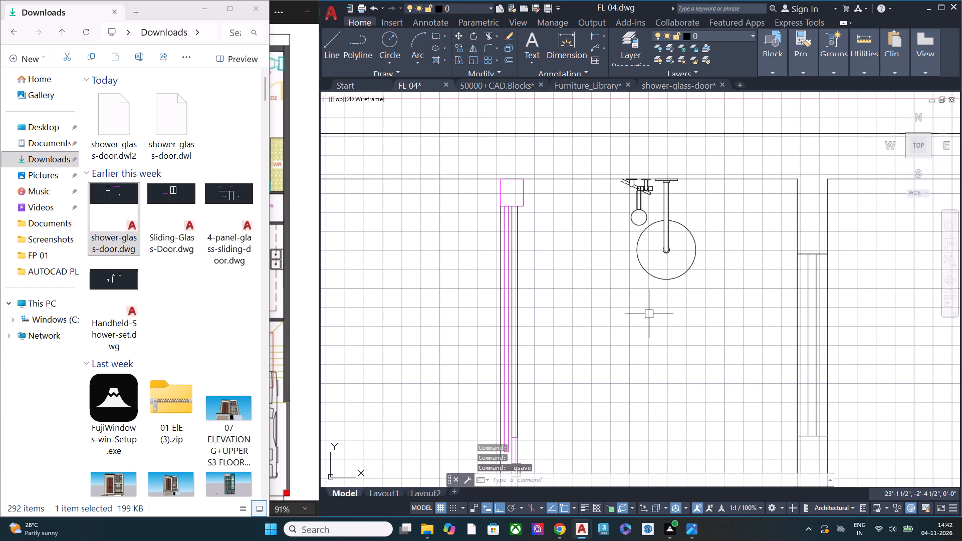
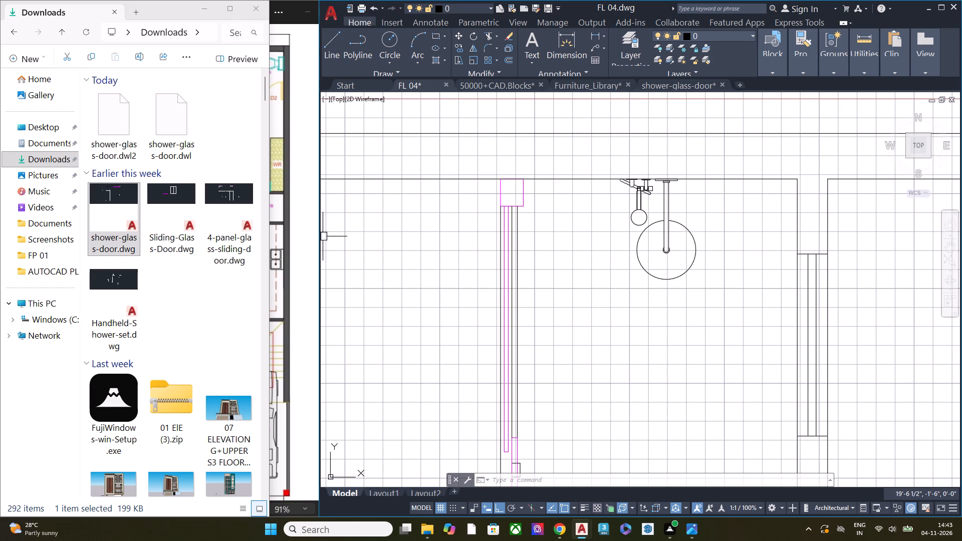
Try to measure the horizontal clearance from the washbasin's upper corner to the shower glass door in the upper washroom.
{"action": "scroll", "coordinate": [655, 267], "scroll_direction": "down", "scroll_amount": 2}
{"action": "middle_click_drag", "start_coordinate": [641, 360], "coordinate": [709, 279]}
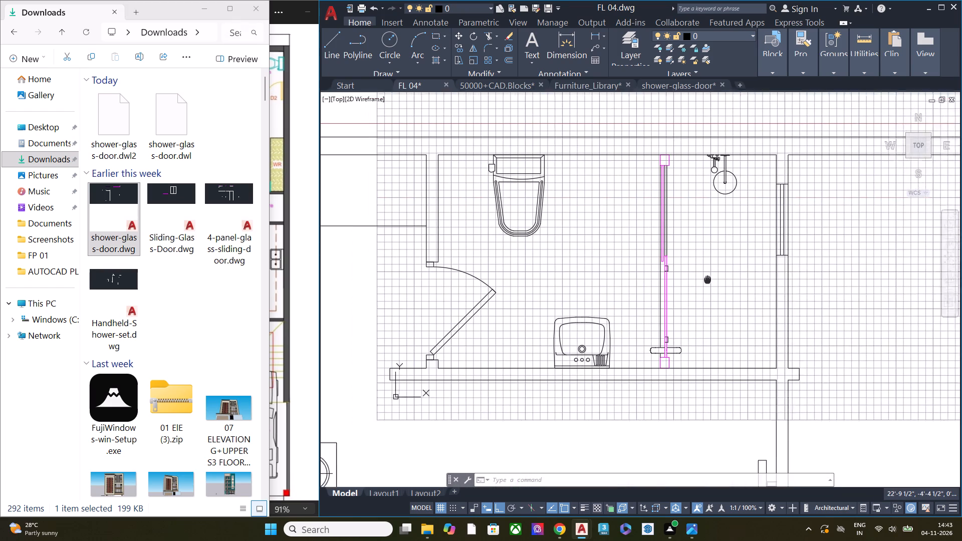
{"action": "middle_click_drag", "start_coordinate": [709, 279], "coordinate": [726, 271]}
{"action": "scroll", "coordinate": [586, 332], "scroll_direction": "up", "scroll_amount": 3}
{"action": "scroll", "coordinate": [570, 341], "scroll_direction": "down", "scroll_amount": 2}
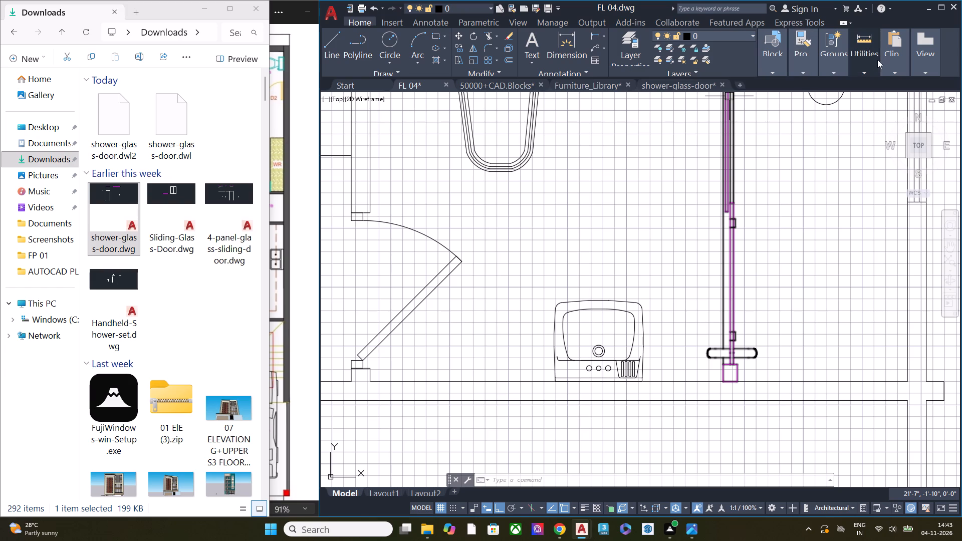
{"action": "left_click", "coordinate": [869, 73]}
{"action": "left_click", "coordinate": [873, 102]}
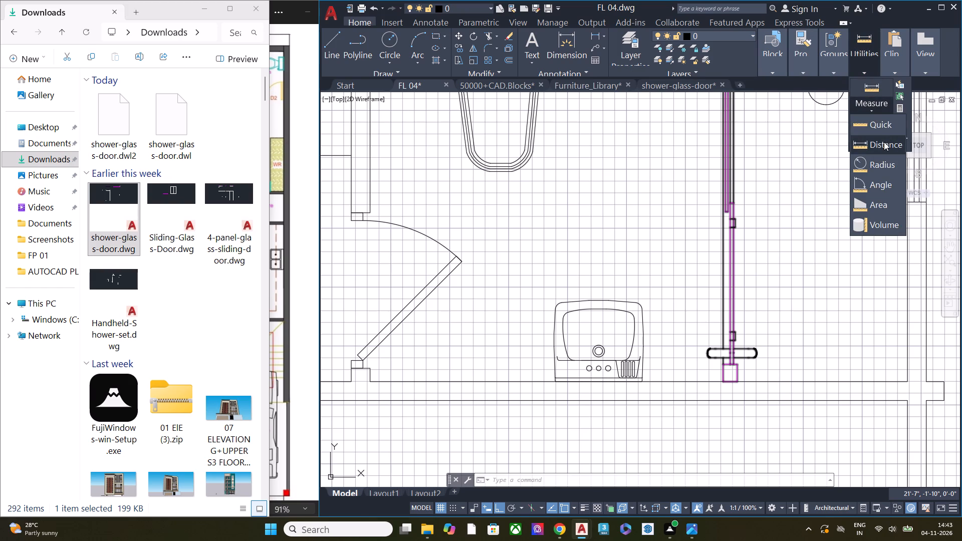
{"action": "left_click", "coordinate": [884, 142]}
{"action": "scroll", "coordinate": [652, 339], "scroll_direction": "up", "scroll_amount": 2}
{"action": "scroll", "coordinate": [650, 339], "scroll_direction": "down", "scroll_amount": 1}
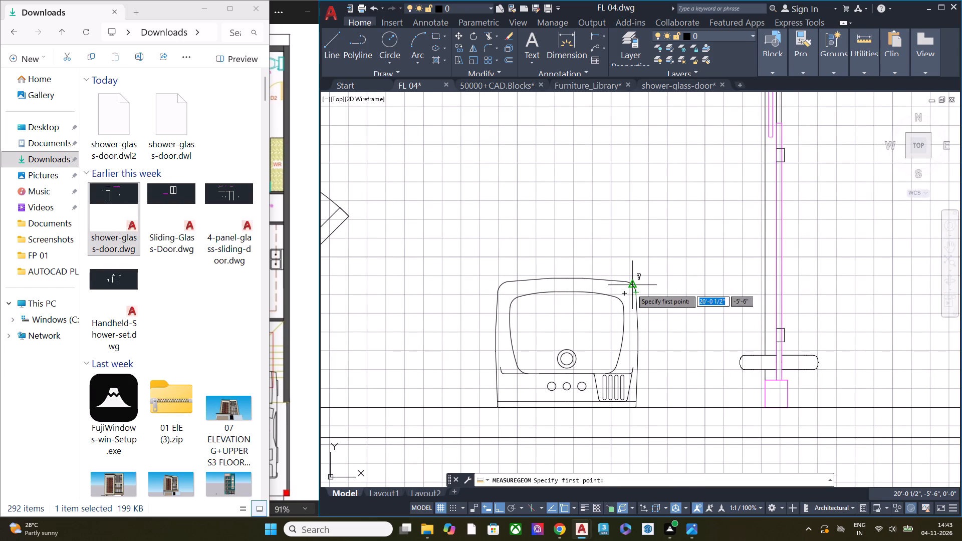
{"action": "left_click", "coordinate": [631, 289]}
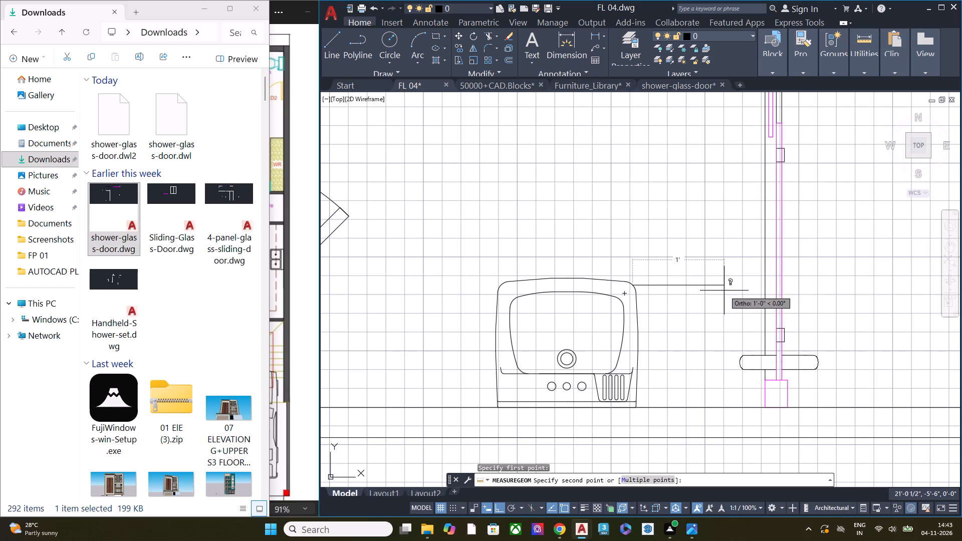
{"action": "scroll", "coordinate": [724, 291], "scroll_direction": "down", "scroll_amount": 1}
{"action": "middle_click_drag", "start_coordinate": [792, 290], "coordinate": [716, 304]}
{"action": "scroll", "coordinate": [696, 244], "scroll_direction": "up", "scroll_amount": 3}
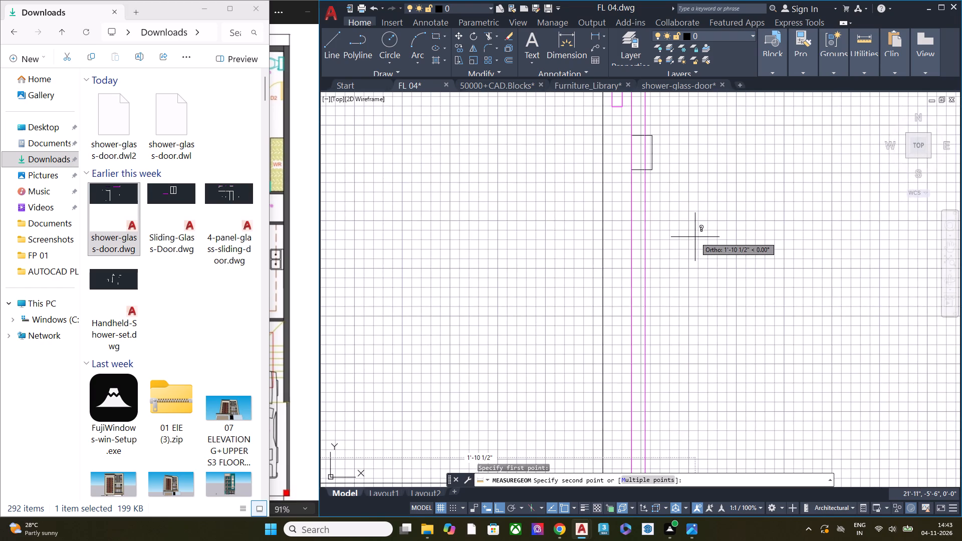
{"action": "scroll", "coordinate": [695, 237], "scroll_direction": "down", "scroll_amount": 2}
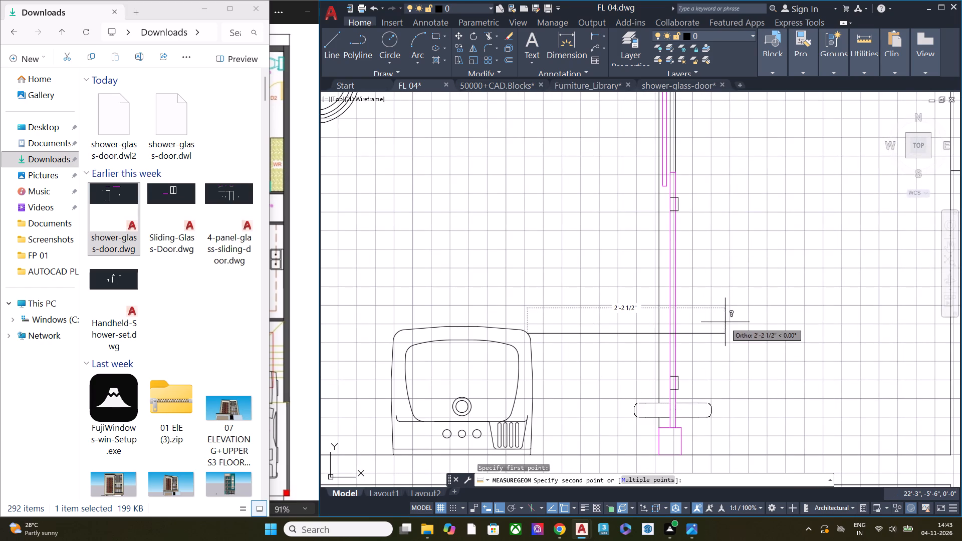
{"action": "scroll", "coordinate": [725, 316], "scroll_direction": "down", "scroll_amount": 2}
{"action": "scroll", "coordinate": [720, 285], "scroll_direction": "up", "scroll_amount": 1}
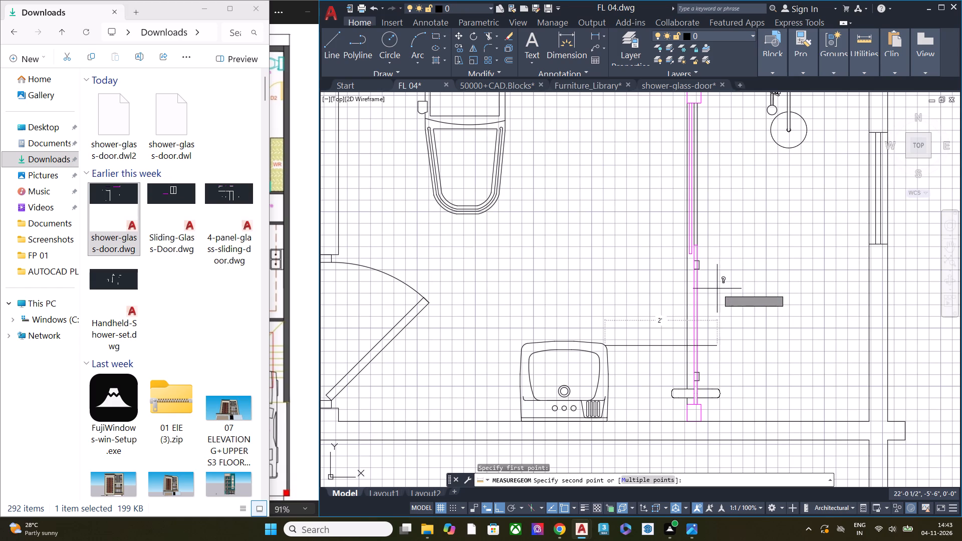
{"action": "key", "text": "Escape"}
{"action": "left_click", "coordinate": [686, 303]}
{"action": "key", "text": "Escape"}
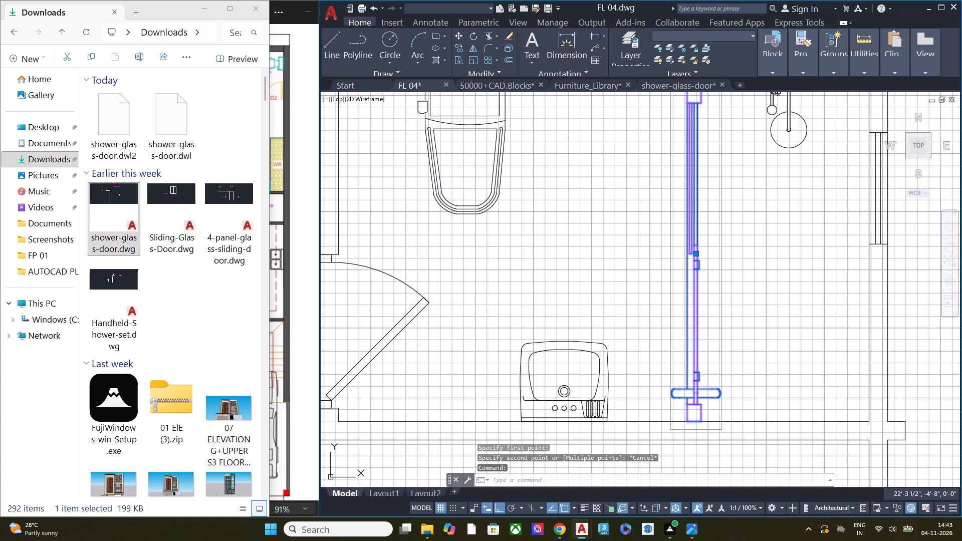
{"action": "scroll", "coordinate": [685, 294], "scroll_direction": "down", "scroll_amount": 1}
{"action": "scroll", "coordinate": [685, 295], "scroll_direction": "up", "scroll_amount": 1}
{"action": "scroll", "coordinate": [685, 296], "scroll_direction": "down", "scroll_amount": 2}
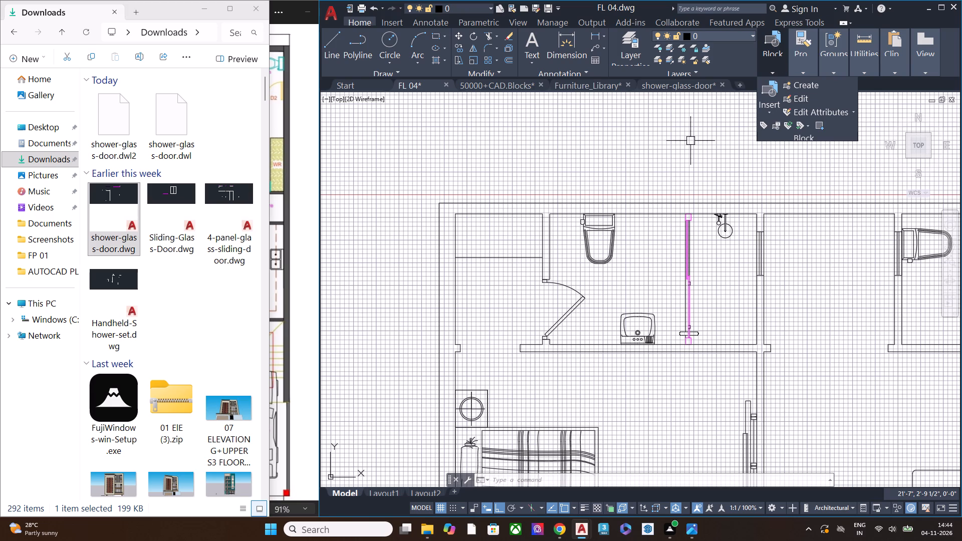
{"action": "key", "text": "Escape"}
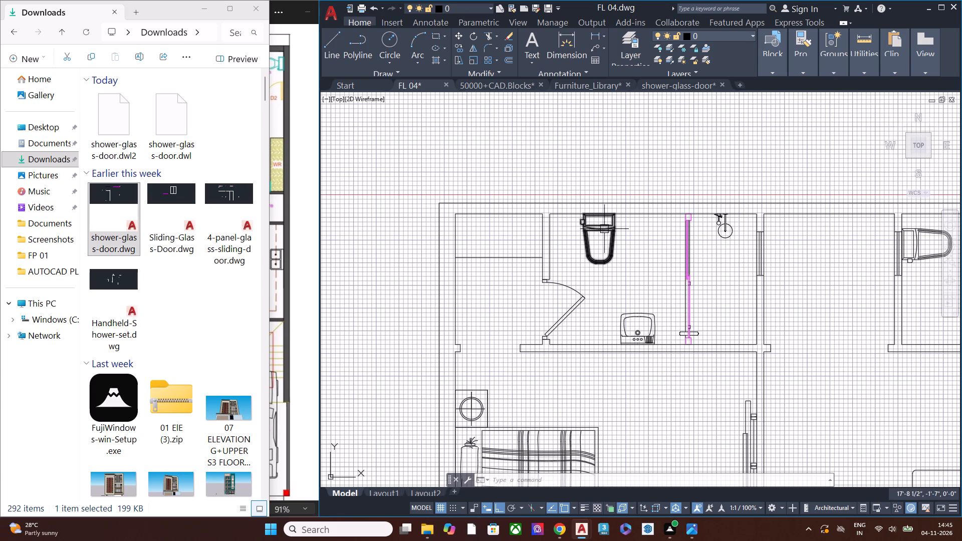
Uncover the 30×60 house plan reference and examine the floor plan's upper bedrooms and both washrooms against it.
{"action": "left_click", "coordinate": [197, 10]}
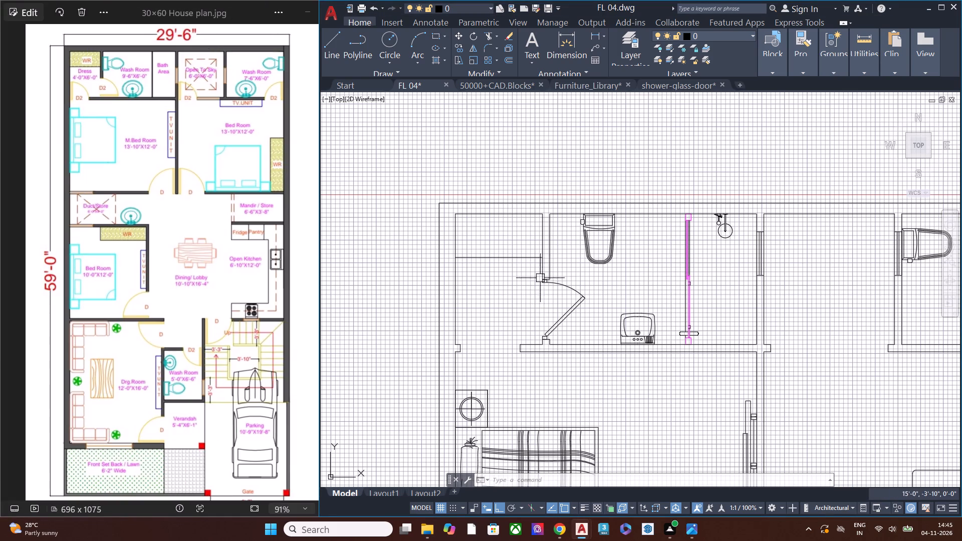
{"action": "scroll", "coordinate": [632, 313], "scroll_direction": "down", "scroll_amount": 2}
{"action": "middle_click_drag", "start_coordinate": [612, 372], "coordinate": [537, 246]}
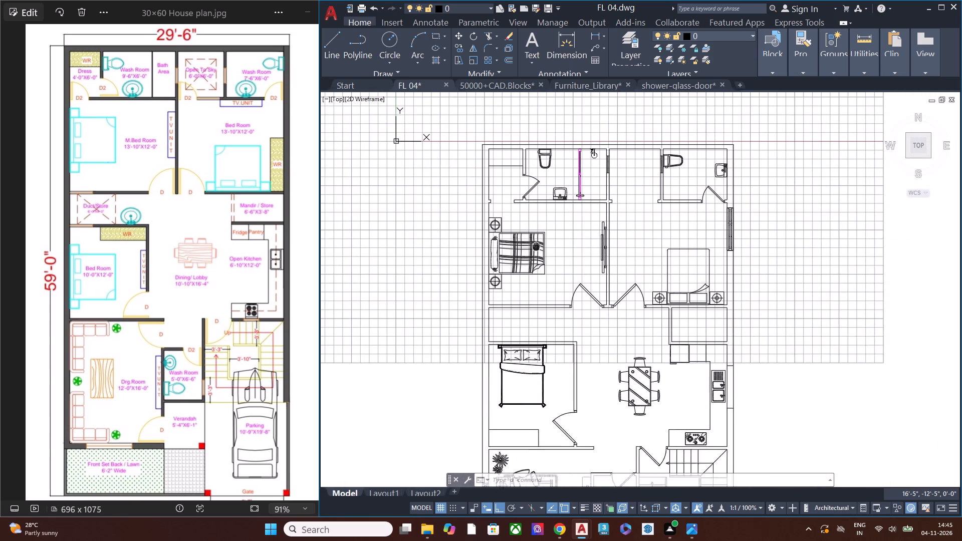
{"action": "middle_click_drag", "start_coordinate": [537, 246], "coordinate": [494, 277]}
{"action": "scroll", "coordinate": [577, 185], "scroll_direction": "up", "scroll_amount": 1}
{"action": "middle_click_drag", "start_coordinate": [600, 284], "coordinate": [587, 302]}
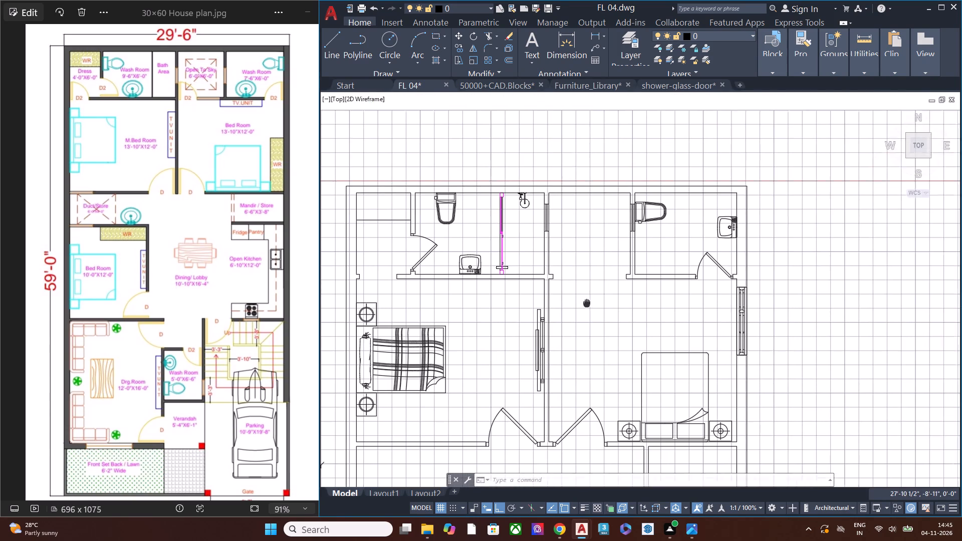
{"action": "middle_click_drag", "start_coordinate": [587, 302], "coordinate": [567, 315]}
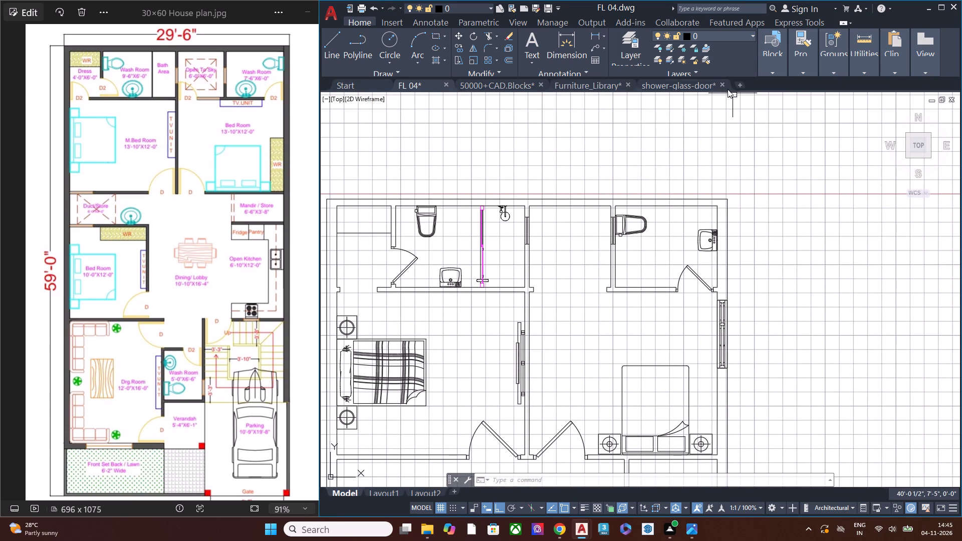
{"action": "scroll", "coordinate": [602, 276], "scroll_direction": "down", "scroll_amount": 1}
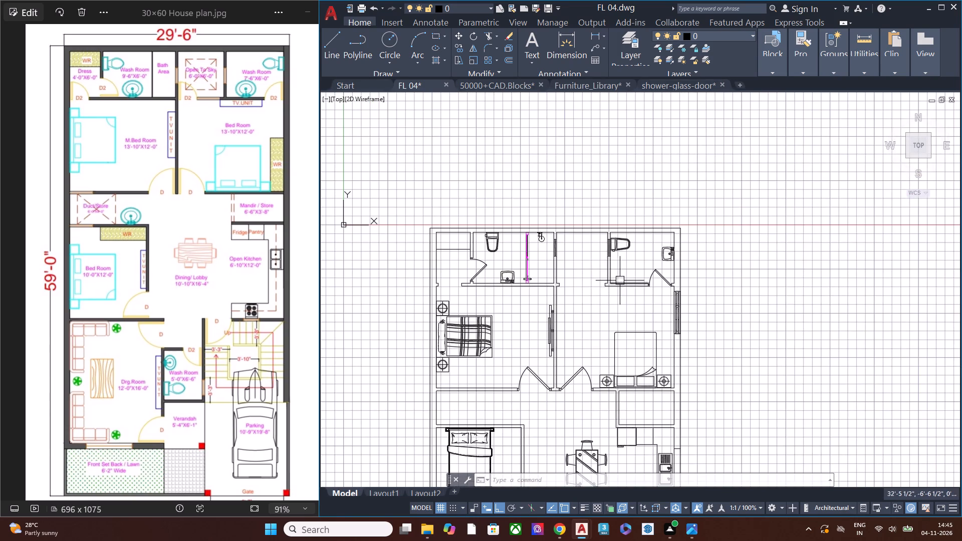
{"action": "scroll", "coordinate": [622, 281], "scroll_direction": "up", "scroll_amount": 3}
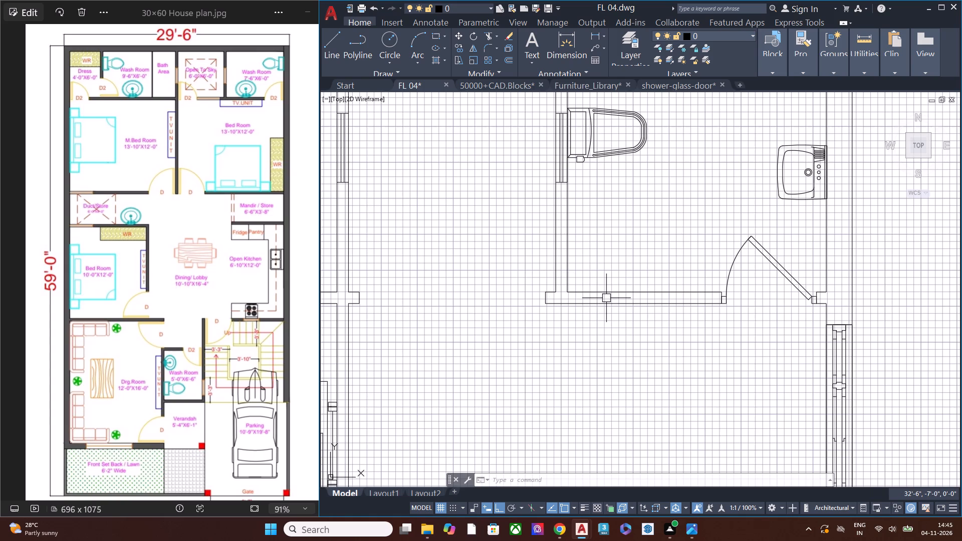
{"action": "scroll", "coordinate": [603, 232], "scroll_direction": "down", "scroll_amount": 1}
{"action": "middle_click_drag", "start_coordinate": [652, 241], "coordinate": [583, 269]}
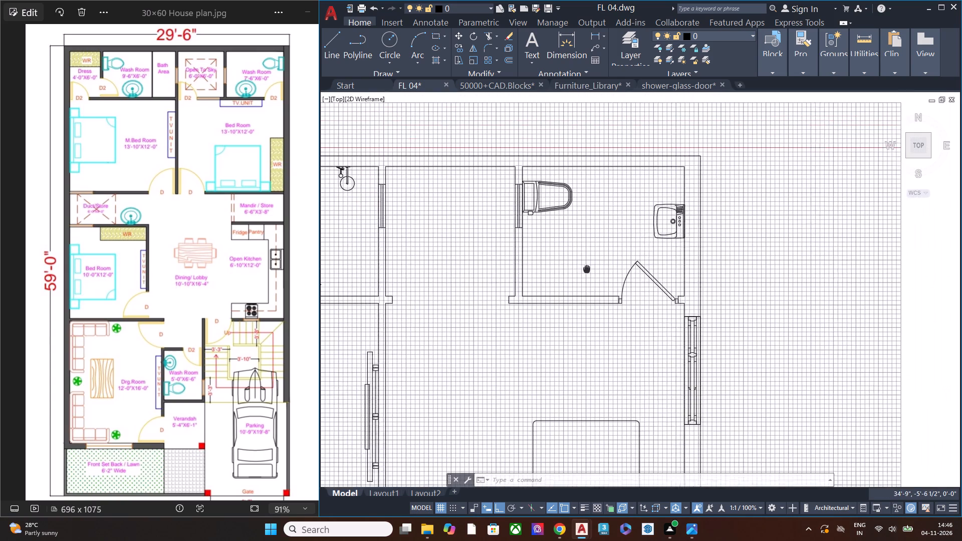
{"action": "middle_click_drag", "start_coordinate": [583, 269], "coordinate": [552, 269]}
Save the FL 04 drawing.
{"action": "key", "text": "ctrl+s"}
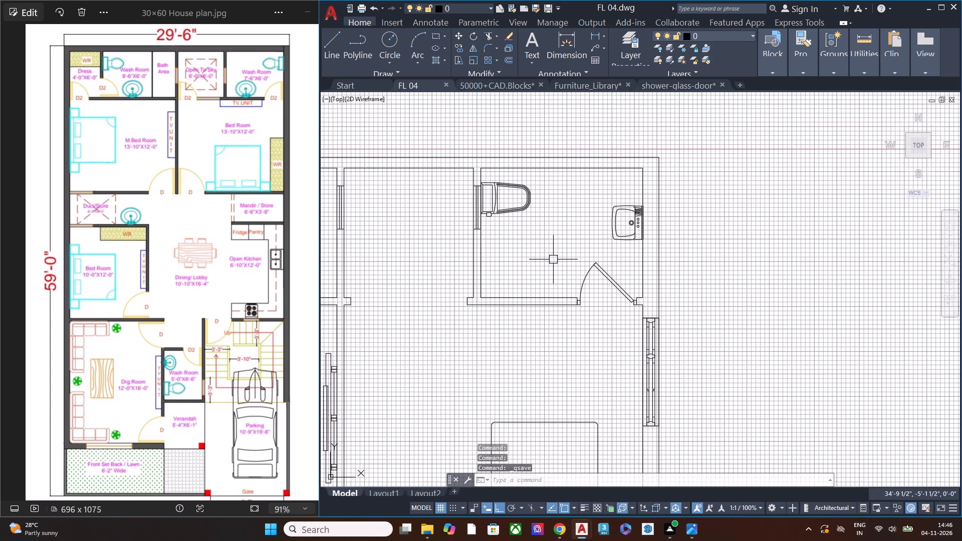
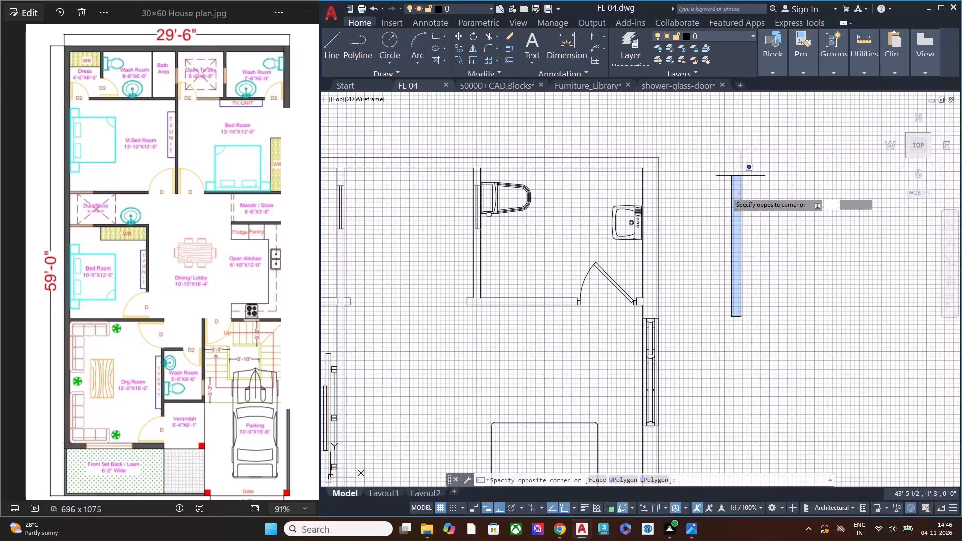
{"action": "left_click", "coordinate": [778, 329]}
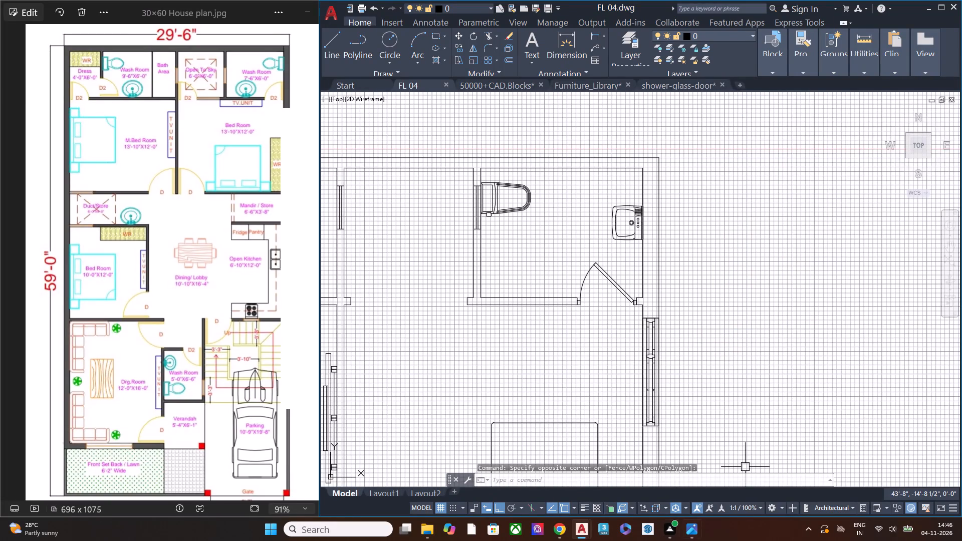
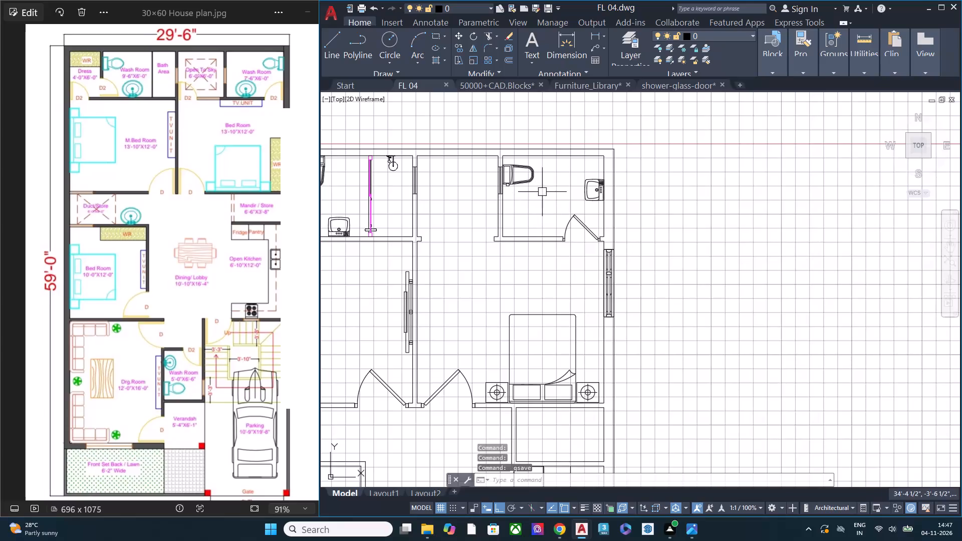
Move the toilet in the wash room beside the right bedroom about 6 inches down along the wall.
{"action": "middle_click_drag", "start_coordinate": [561, 219], "coordinate": [654, 273]}
{"action": "middle_click_drag", "start_coordinate": [644, 324], "coordinate": [641, 318]}
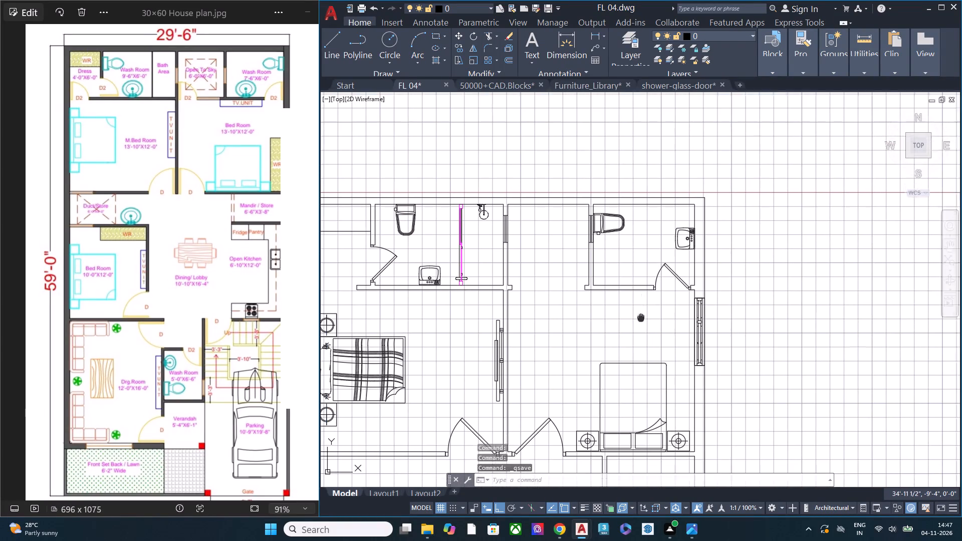
{"action": "middle_click_drag", "start_coordinate": [641, 318], "coordinate": [605, 268]}
{"action": "scroll", "coordinate": [654, 182], "scroll_direction": "up", "scroll_amount": 4}
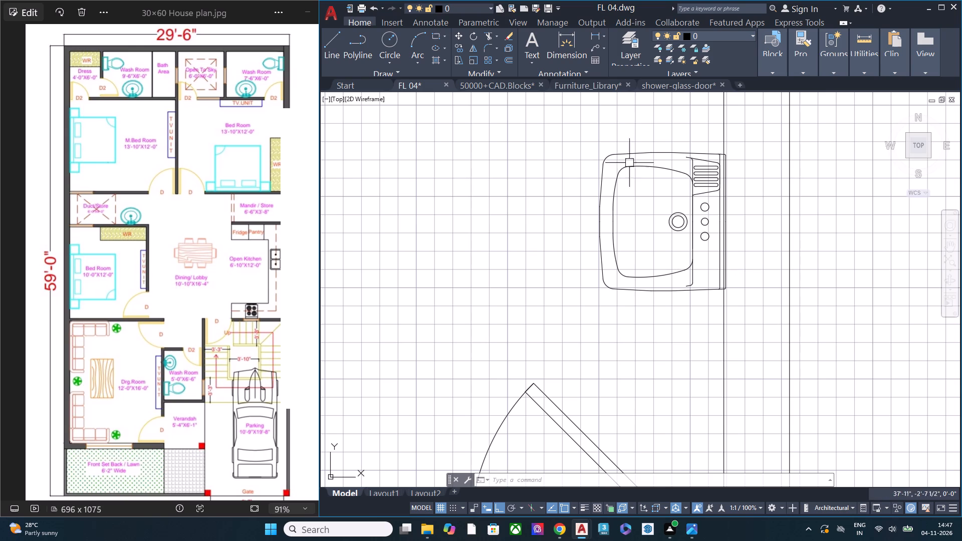
{"action": "scroll", "coordinate": [566, 206], "scroll_direction": "down", "scroll_amount": 2}
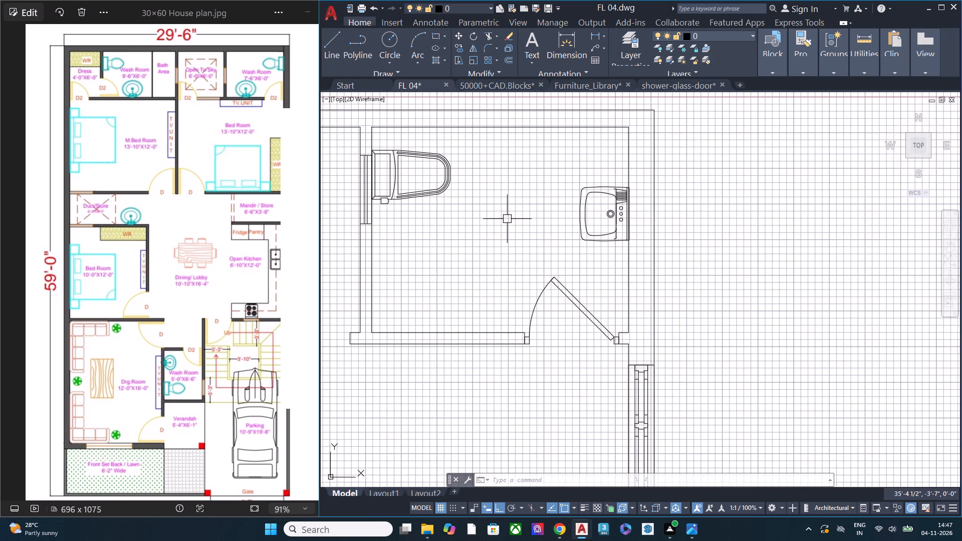
{"action": "middle_click_drag", "start_coordinate": [512, 226], "coordinate": [666, 283]}
{"action": "scroll", "coordinate": [512, 198], "scroll_direction": "up", "scroll_amount": 1}
{"action": "left_click_drag", "start_coordinate": [651, 341], "coordinate": [648, 330]}
{"action": "left_click", "coordinate": [611, 255]}
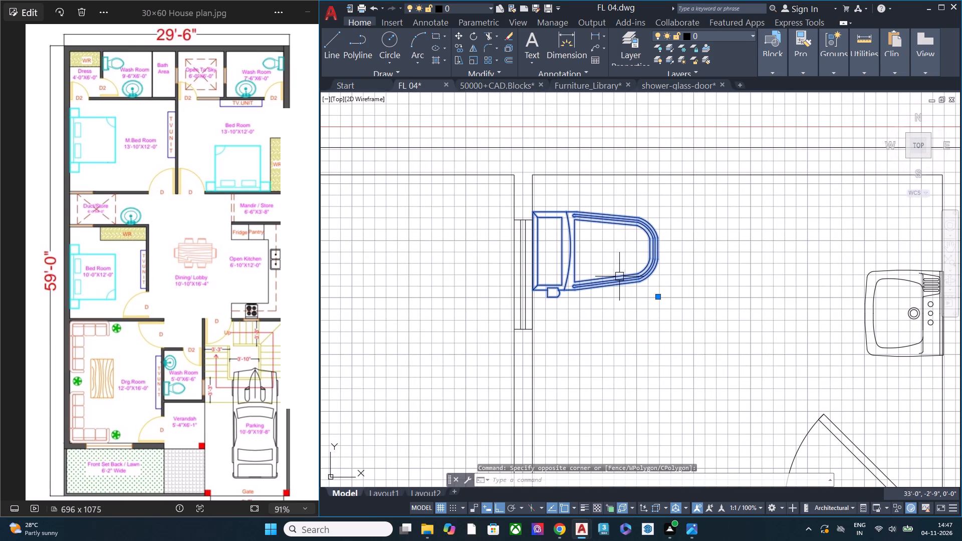
{"action": "type", "text": "m"}
{"action": "key", "text": "space"}
{"action": "left_click", "coordinate": [706, 213]}
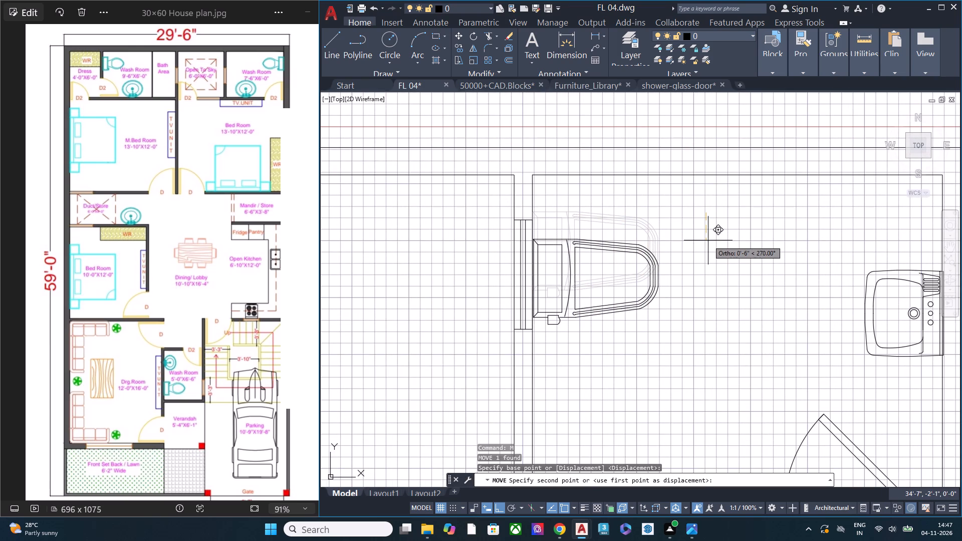
{"action": "left_click", "coordinate": [708, 240]}
{"action": "key", "text": "Escape"}
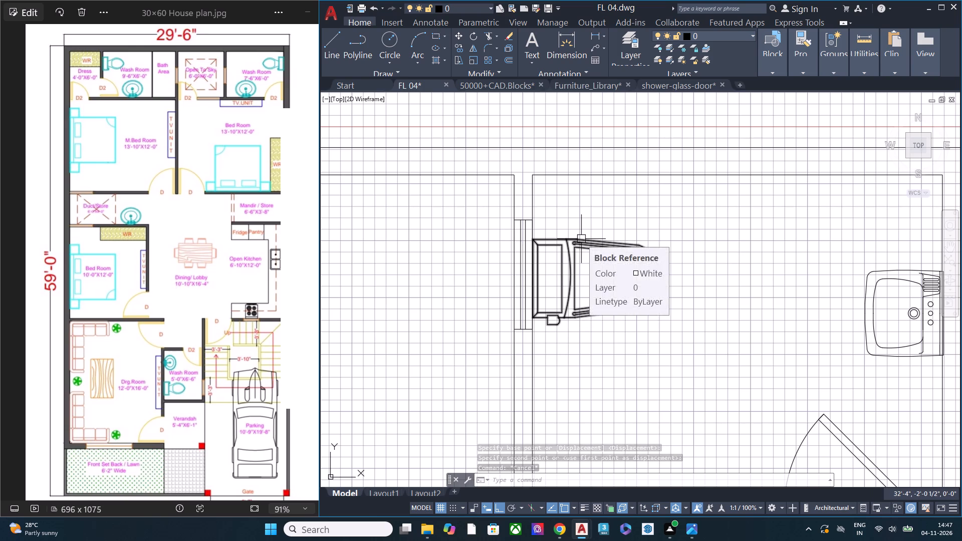
Switch to the Furniture_Library drawing and look through its SANITARY section for a toilet spray fitting.
{"action": "left_click", "coordinate": [498, 88]}
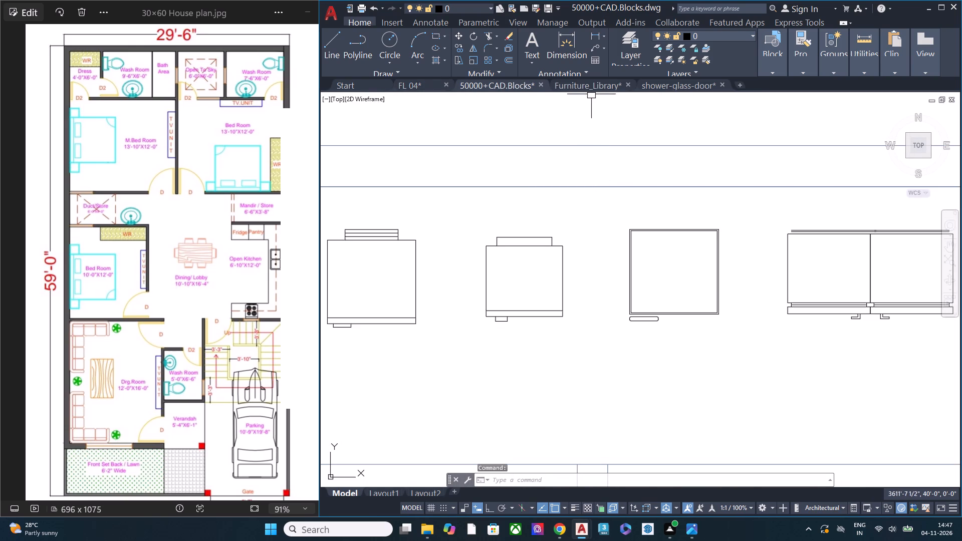
{"action": "left_click", "coordinate": [594, 92]}
{"action": "left_click", "coordinate": [599, 82]}
{"action": "scroll", "coordinate": [582, 237], "scroll_direction": "down", "scroll_amount": 8}
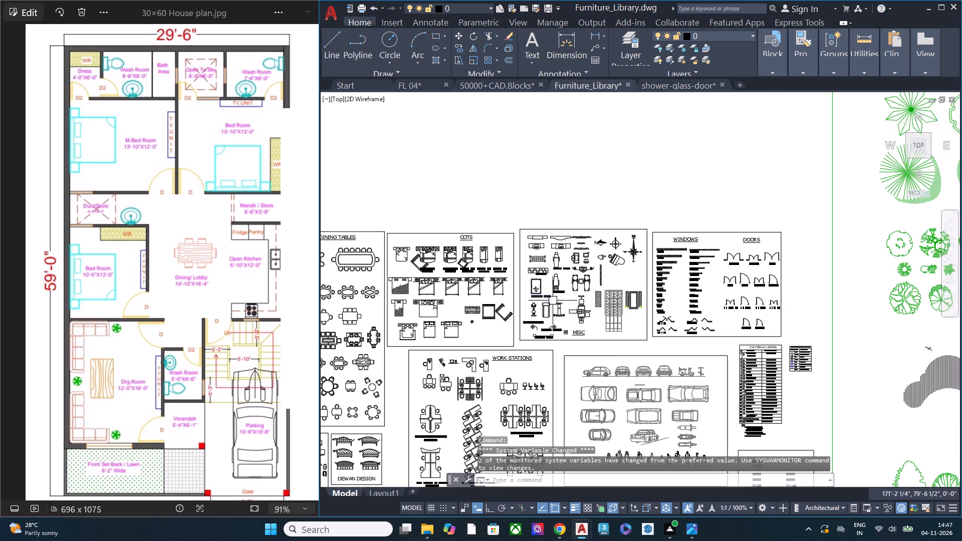
{"action": "middle_click_drag", "start_coordinate": [551, 299], "coordinate": [608, 169]}
{"action": "middle_click_drag", "start_coordinate": [547, 348], "coordinate": [686, 192]}
{"action": "middle_click_drag", "start_coordinate": [519, 222], "coordinate": [539, 256]}
{"action": "scroll", "coordinate": [503, 232], "scroll_direction": "up", "scroll_amount": 1}
{"action": "scroll", "coordinate": [502, 231], "scroll_direction": "down", "scroll_amount": 1}
{"action": "scroll", "coordinate": [501, 231], "scroll_direction": "up", "scroll_amount": 4}
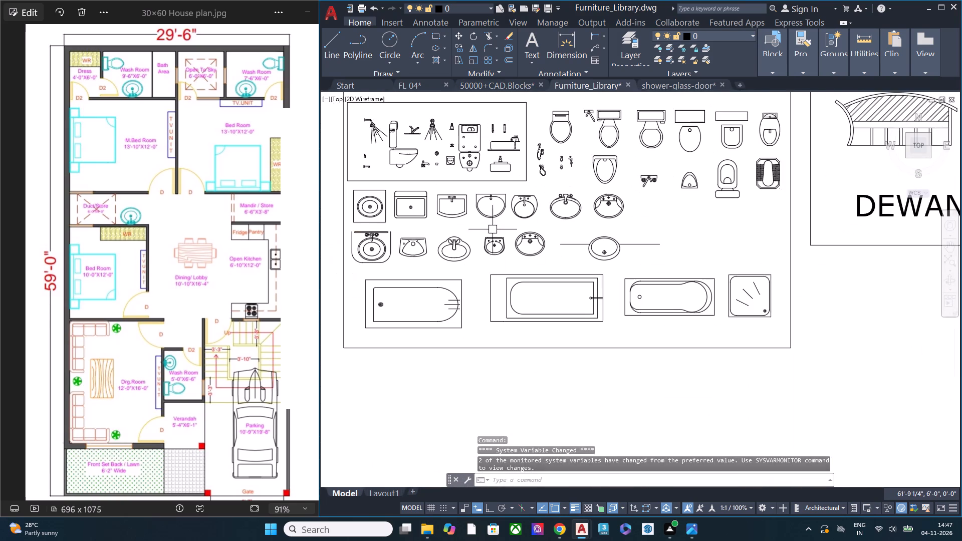
{"action": "middle_click_drag", "start_coordinate": [459, 198], "coordinate": [507, 265]}
{"action": "scroll", "coordinate": [501, 236], "scroll_direction": "up", "scroll_amount": 3}
{"action": "scroll", "coordinate": [488, 217], "scroll_direction": "down", "scroll_amount": 1}
{"action": "scroll", "coordinate": [488, 217], "scroll_direction": "up", "scroll_amount": 1}
{"action": "scroll", "coordinate": [527, 224], "scroll_direction": "down", "scroll_amount": 2}
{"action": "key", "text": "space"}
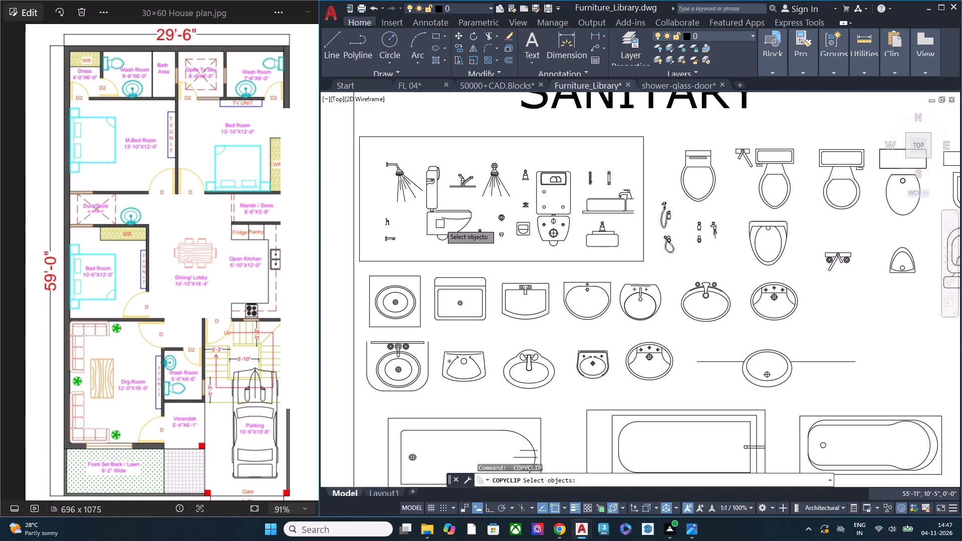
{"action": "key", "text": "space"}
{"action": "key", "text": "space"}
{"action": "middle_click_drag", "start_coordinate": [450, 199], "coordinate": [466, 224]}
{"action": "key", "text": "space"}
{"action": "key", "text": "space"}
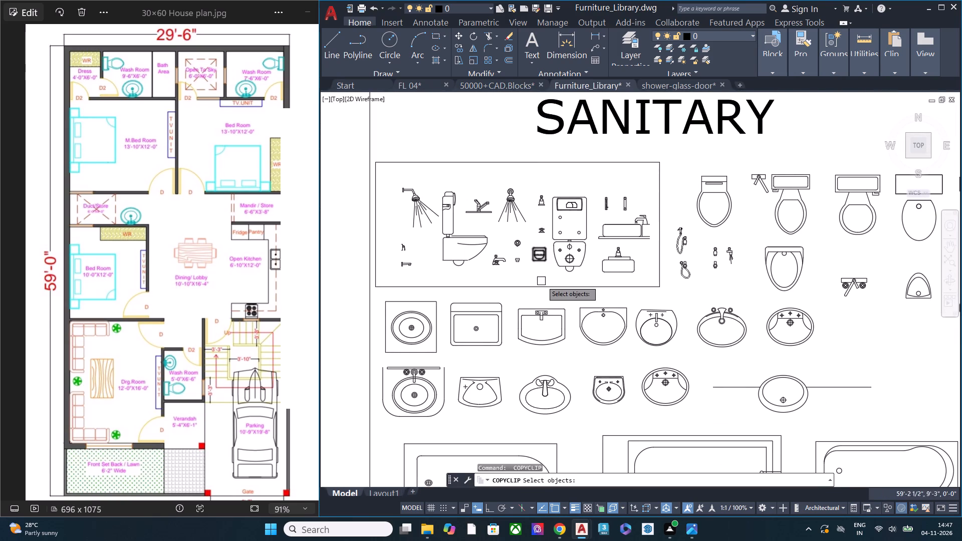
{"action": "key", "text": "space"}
Explode the plan-view hose spray block beside the SANITARY frame, below its elevation version.
{"action": "scroll", "coordinate": [713, 281], "scroll_direction": "up", "scroll_amount": 3}
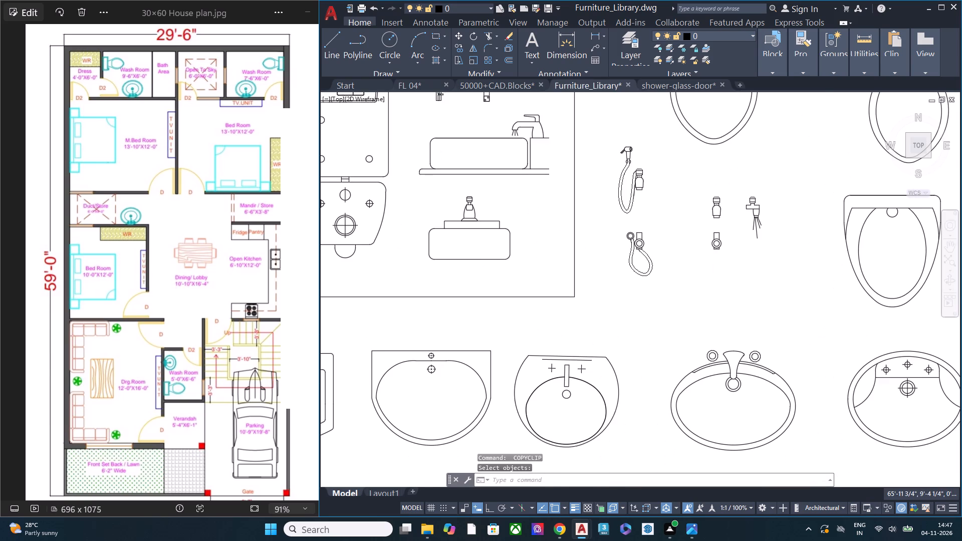
{"action": "left_click", "coordinate": [670, 294]}
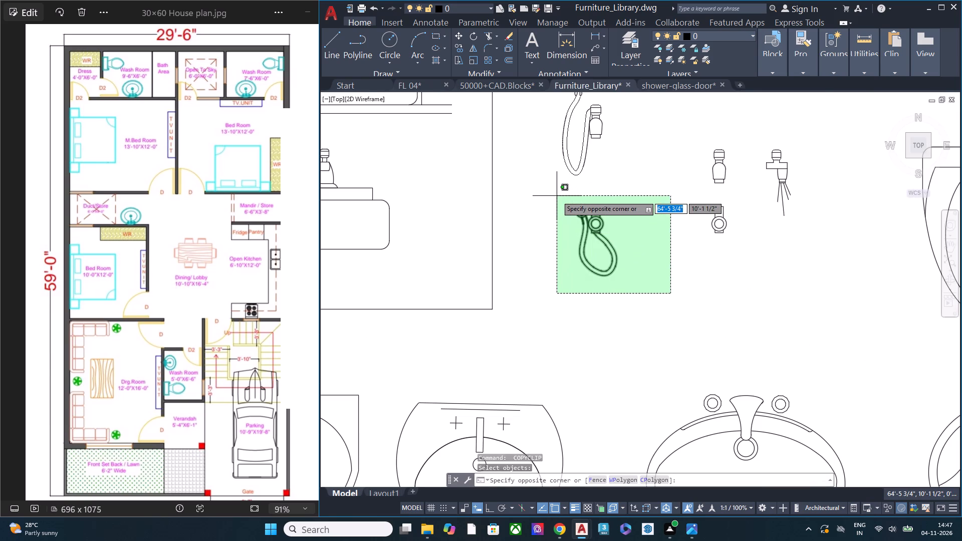
{"action": "left_click", "coordinate": [557, 196]}
{"action": "scroll", "coordinate": [582, 205], "scroll_direction": "up", "scroll_amount": 4}
{"action": "left_click", "coordinate": [655, 212]}
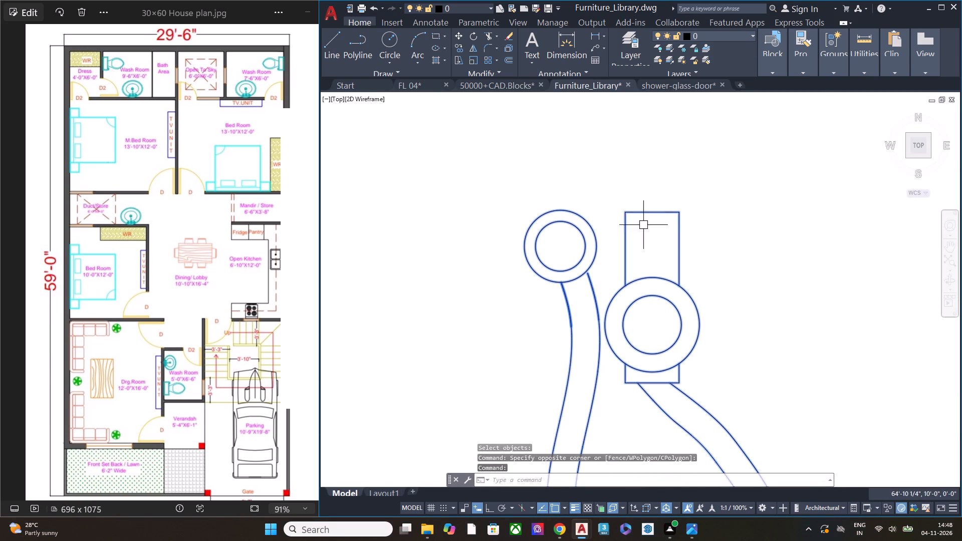
{"action": "scroll", "coordinate": [638, 237], "scroll_direction": "down", "scroll_amount": 5}
{"action": "scroll", "coordinate": [639, 248], "scroll_direction": "up", "scroll_amount": 1}
{"action": "type", "text": "ex"}
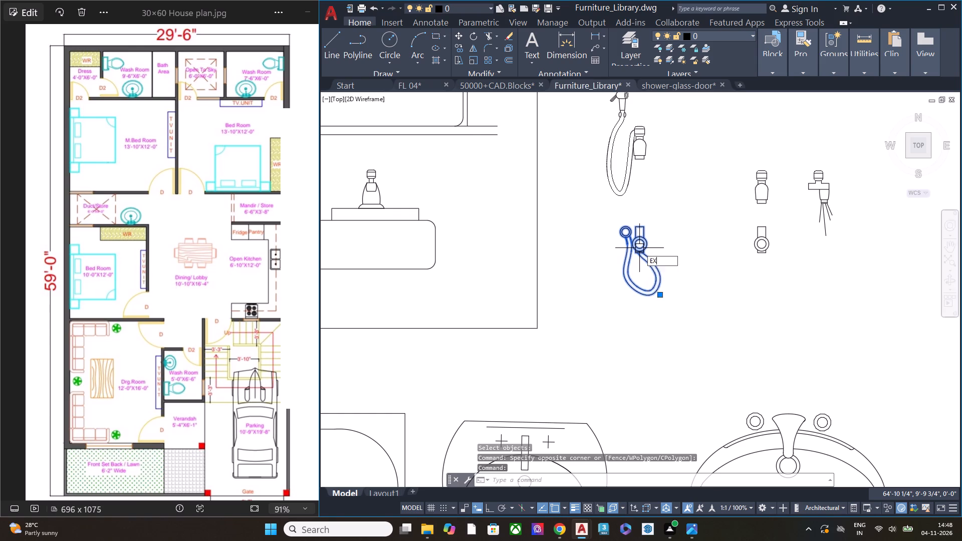
{"action": "left_click", "coordinate": [675, 278]}
Stretch the top edge of the hose spray's valve rectangle slightly upward.
{"action": "scroll", "coordinate": [639, 226], "scroll_direction": "up", "scroll_amount": 3}
{"action": "left_click", "coordinate": [635, 226]}
{"action": "scroll", "coordinate": [639, 222], "scroll_direction": "up", "scroll_amount": 1}
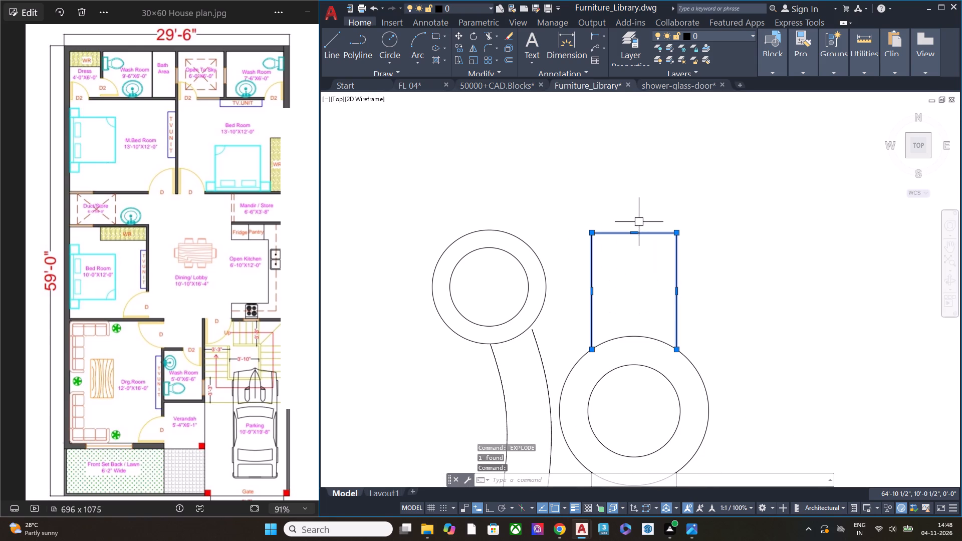
{"action": "scroll", "coordinate": [639, 222], "scroll_direction": "up", "scroll_amount": 1}
{"action": "left_click", "coordinate": [636, 234]}
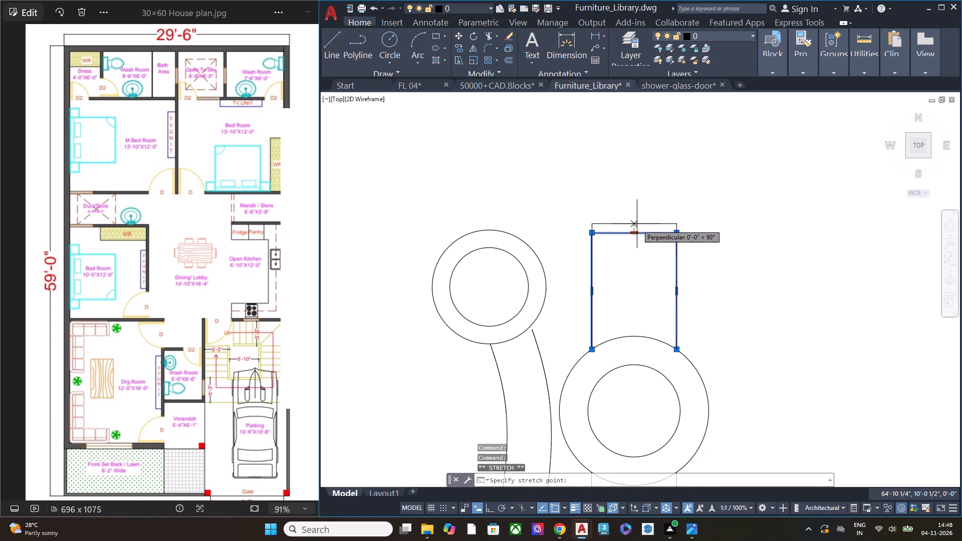
{"action": "left_click", "coordinate": [636, 219]}
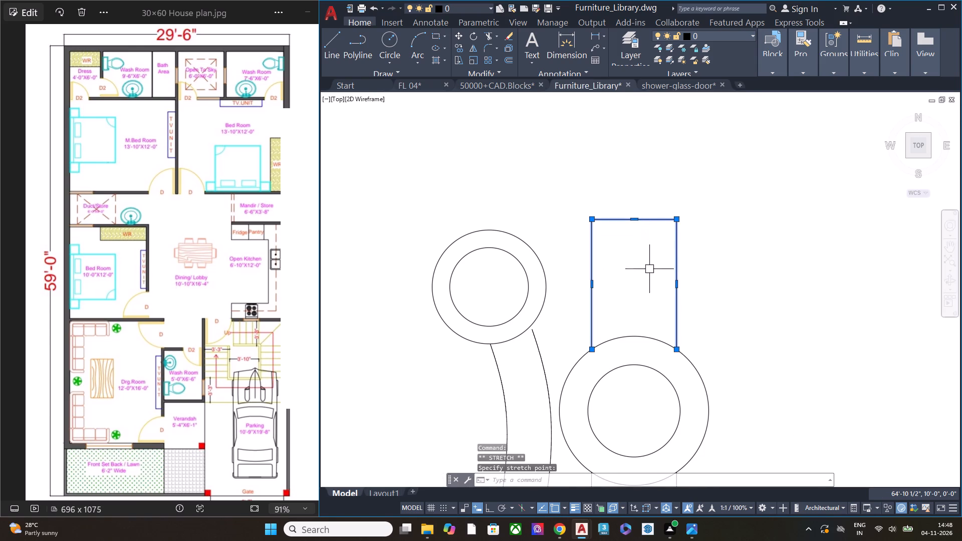
{"action": "key", "text": "Escape"}
Group all the exploded parts of the plan-view hose spray in the library drawing.
{"action": "scroll", "coordinate": [707, 247], "scroll_direction": "down", "scroll_amount": 2}
{"action": "left_click", "coordinate": [550, 213]}
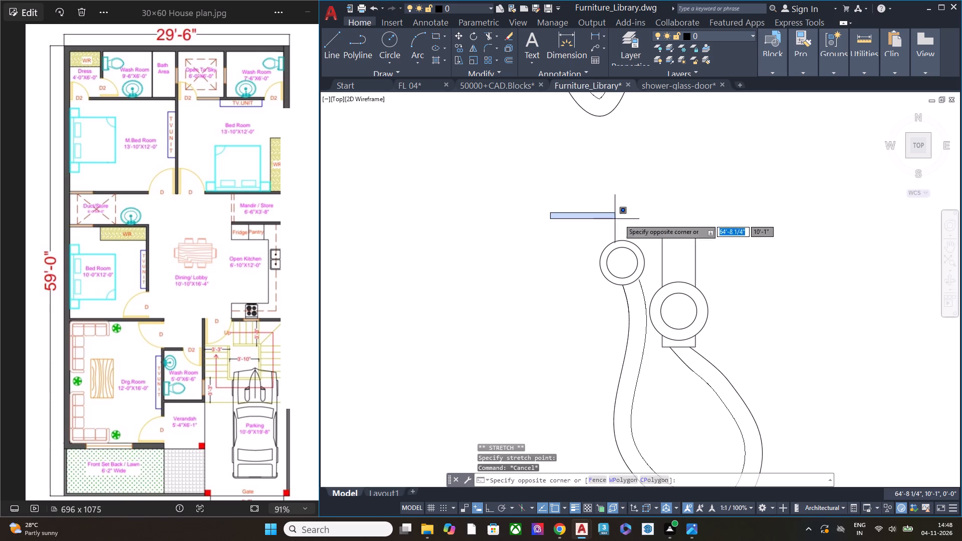
{"action": "scroll", "coordinate": [725, 230], "scroll_direction": "down", "scroll_amount": 1}
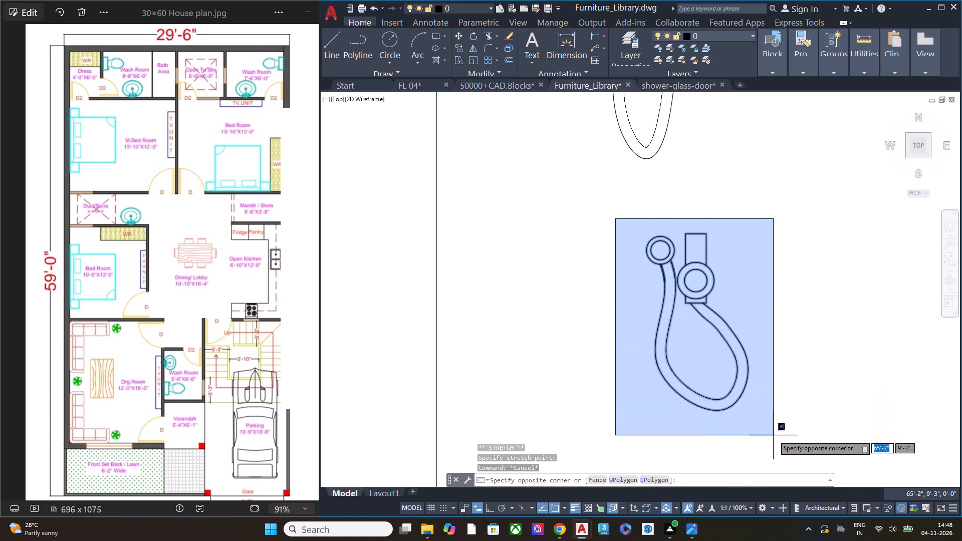
{"action": "left_click", "coordinate": [773, 435]}
{"action": "left_click", "coordinate": [701, 214]}
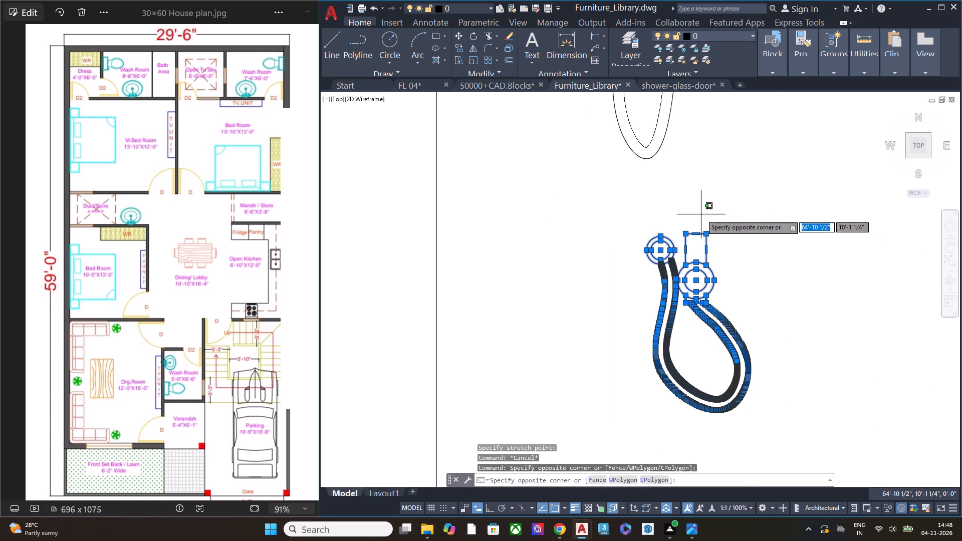
{"action": "left_click", "coordinate": [566, 226]}
{"action": "left_click", "coordinate": [578, 204]}
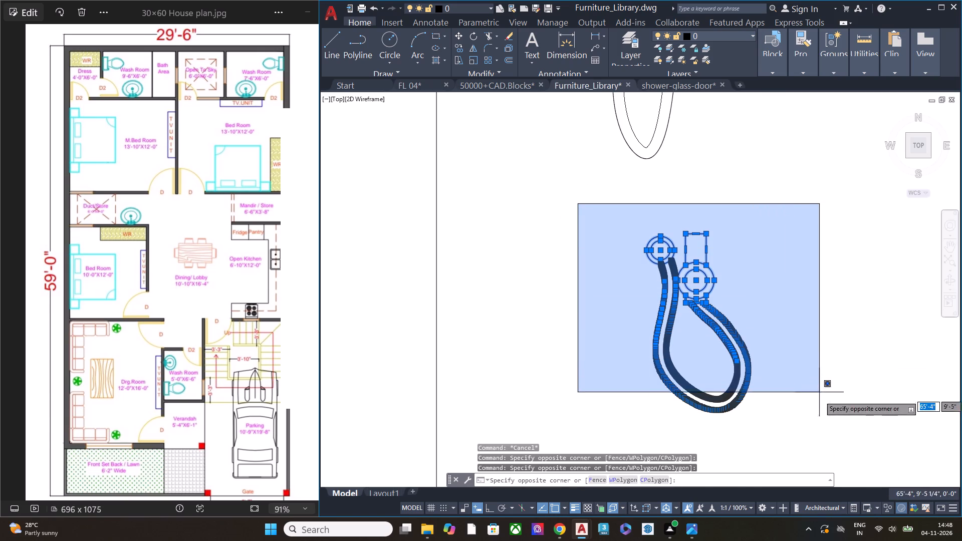
{"action": "left_click", "coordinate": [819, 440]}
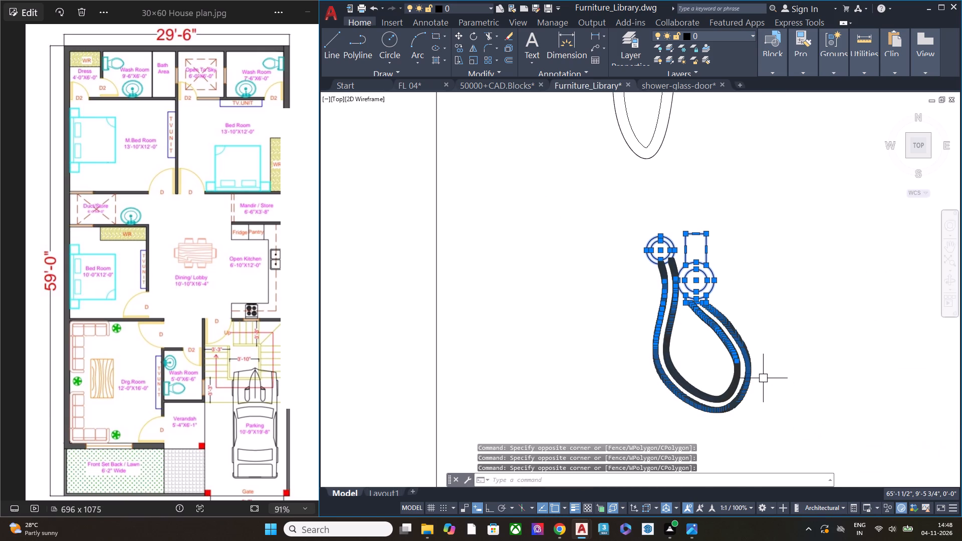
{"action": "type", "text": "gro"}
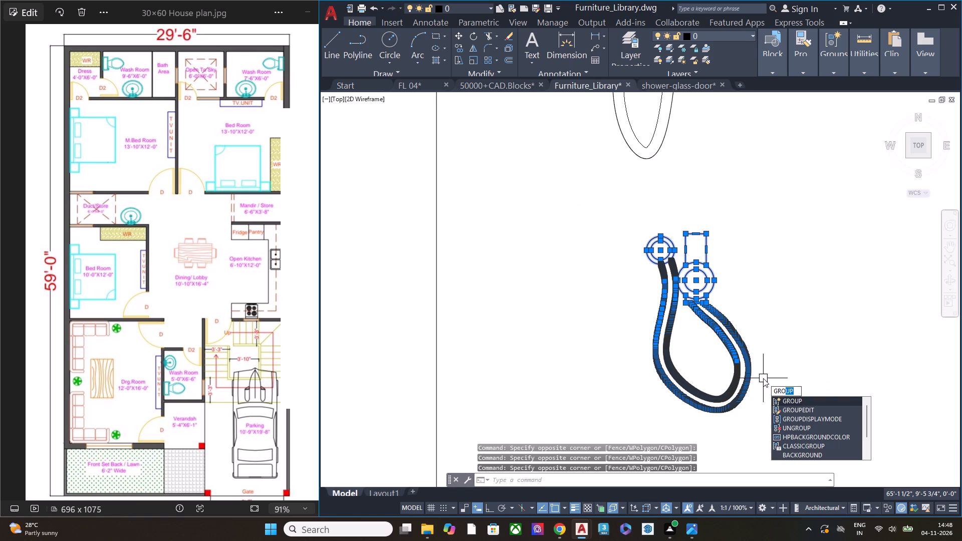
{"action": "type", "text": "up"}
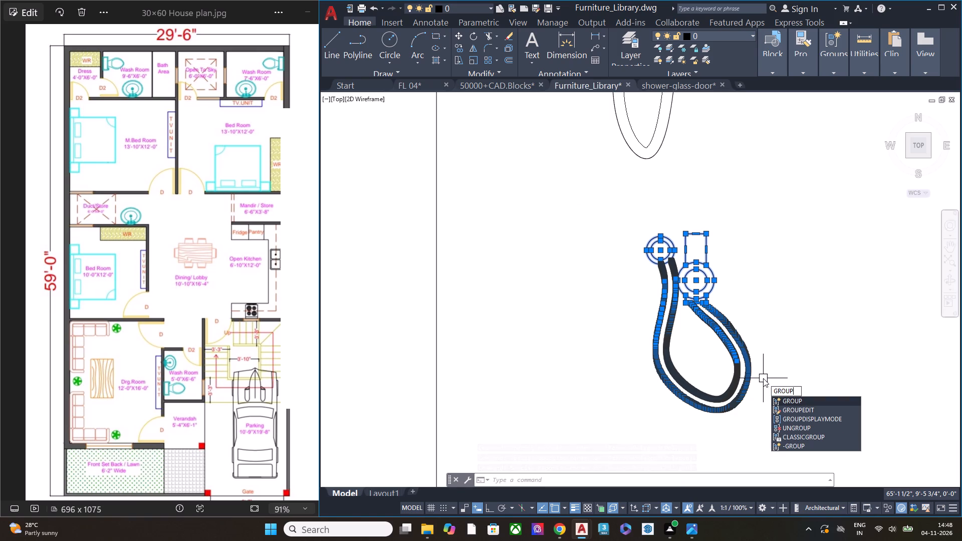
{"action": "key", "text": "Return"}
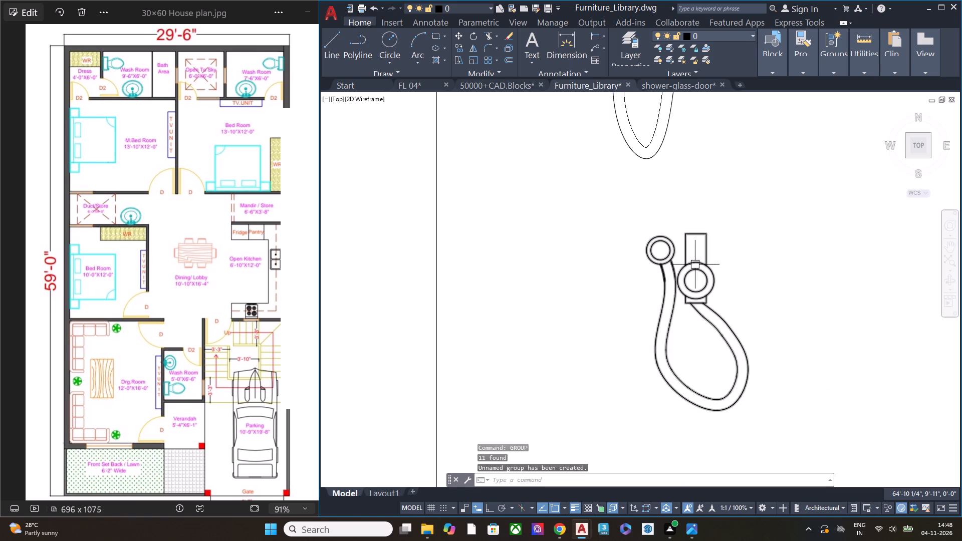
Copy the grouped hose spray into the FL 04 drawing, placing it just below the moved toilet.
{"action": "left_click", "coordinate": [695, 264]}
{"action": "middle_click_drag", "start_coordinate": [752, 274], "coordinate": [655, 205]}
{"action": "key", "text": "ctrl+c"}
{"action": "left_click", "coordinate": [424, 91]}
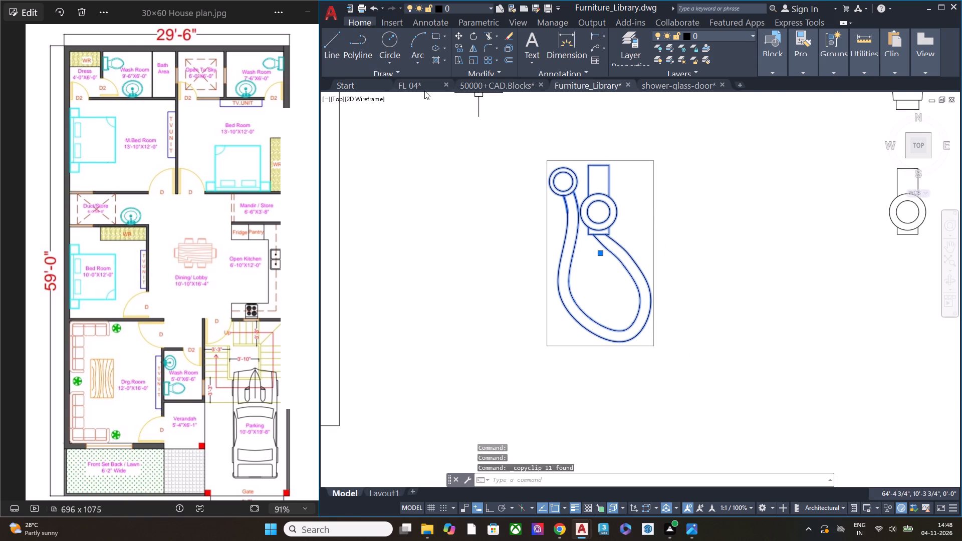
{"action": "left_click", "coordinate": [424, 83]}
{"action": "key", "text": "ctrl+v"}
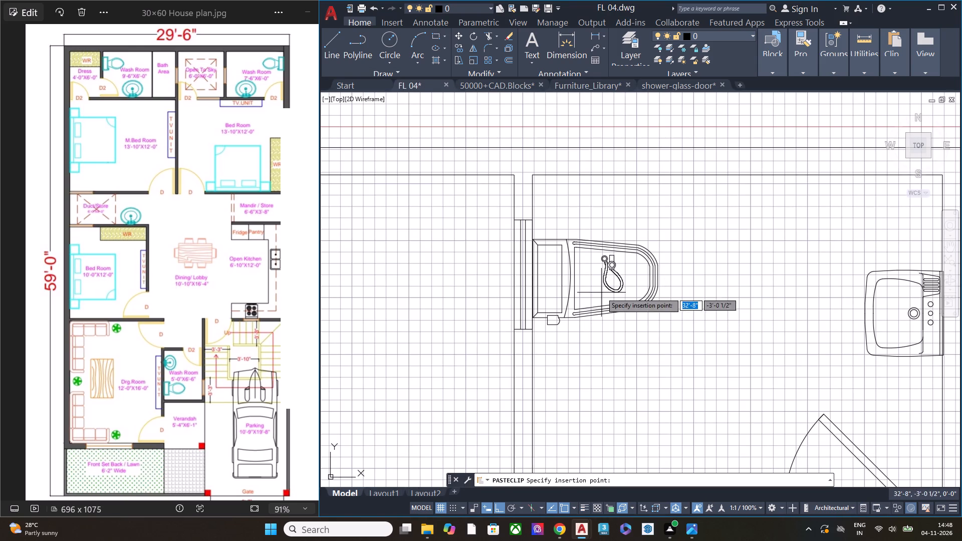
{"action": "scroll", "coordinate": [589, 276], "scroll_direction": "down", "scroll_amount": 1}
{"action": "left_click", "coordinate": [616, 343]}
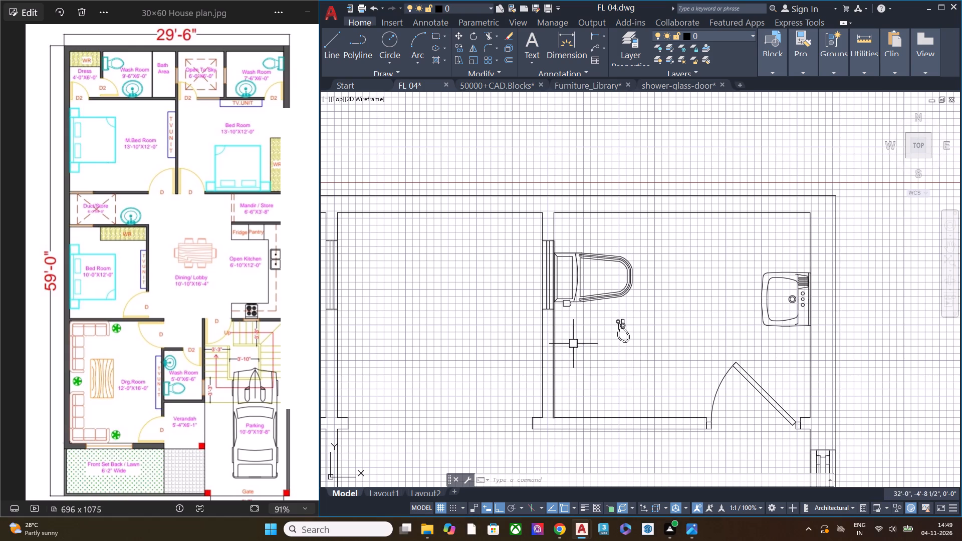
Group all the parts of the pasted hose spray in the wash room.
{"action": "scroll", "coordinate": [634, 357], "scroll_direction": "up", "scroll_amount": 3}
{"action": "left_click", "coordinate": [636, 347]}
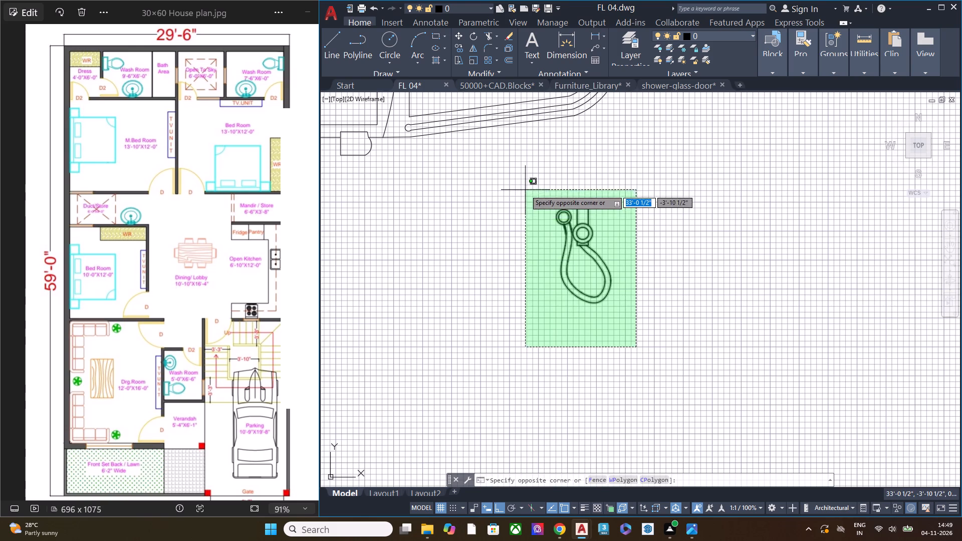
{"action": "left_click", "coordinate": [525, 190]}
{"action": "left_click_drag", "start_coordinate": [654, 356], "coordinate": [645, 332]}
{"action": "left_click", "coordinate": [513, 182]}
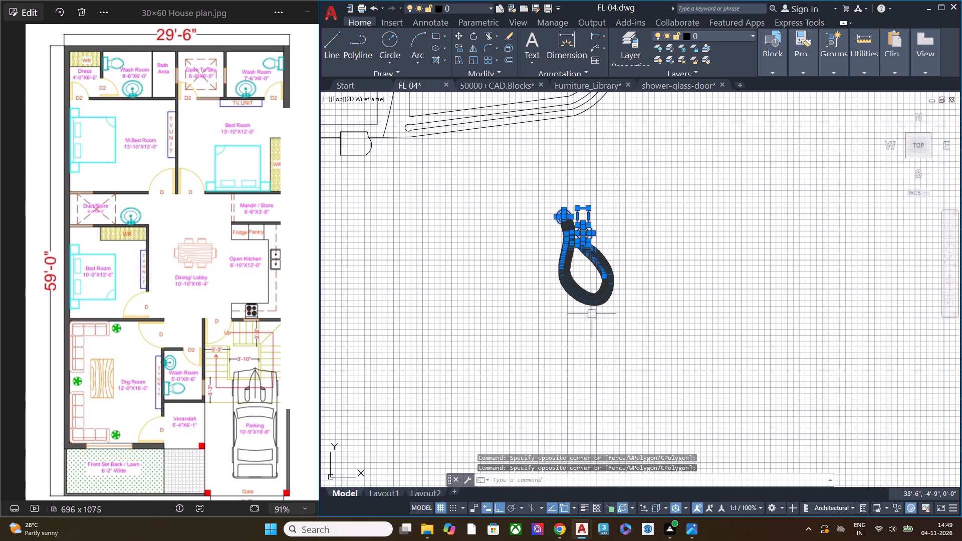
{"action": "type", "text": "group"}
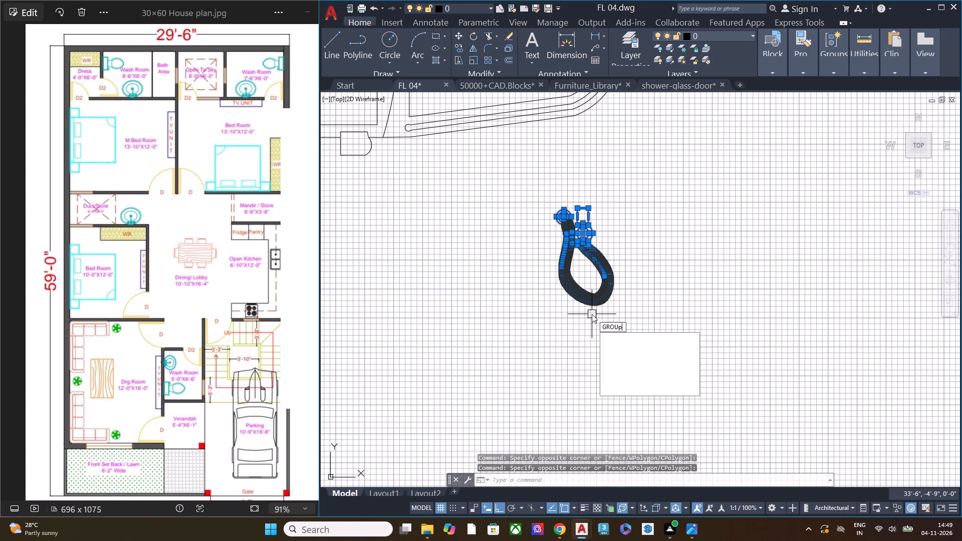
{"action": "key", "text": "Return"}
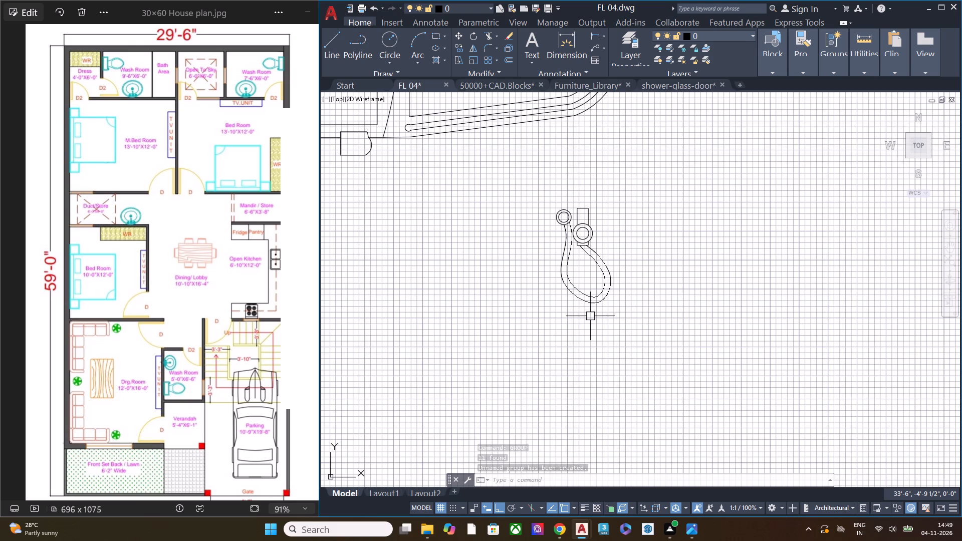
Rotate the grouped hose spray 90° counterclockwise about the outer end of its valve rectangle.
{"action": "left_click", "coordinate": [621, 328]}
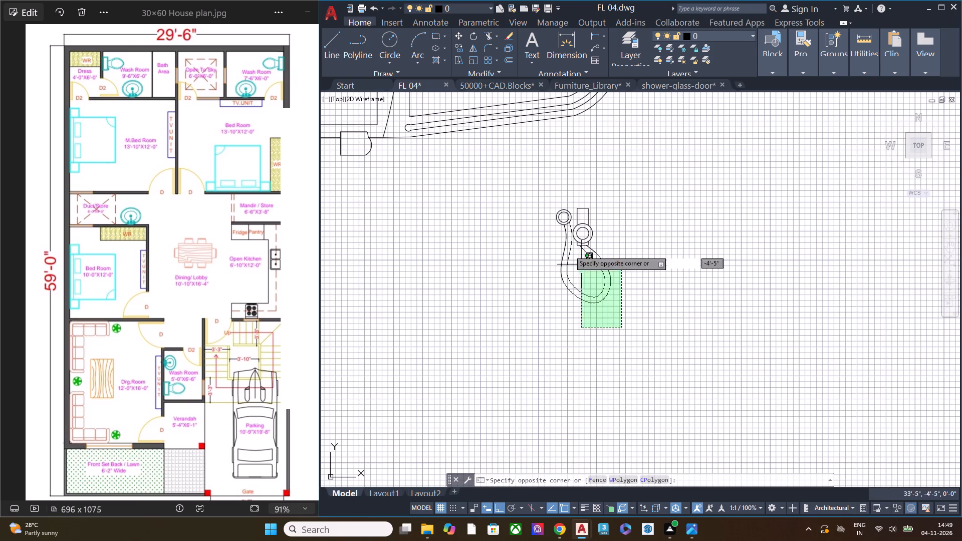
{"action": "left_click", "coordinate": [520, 194]}
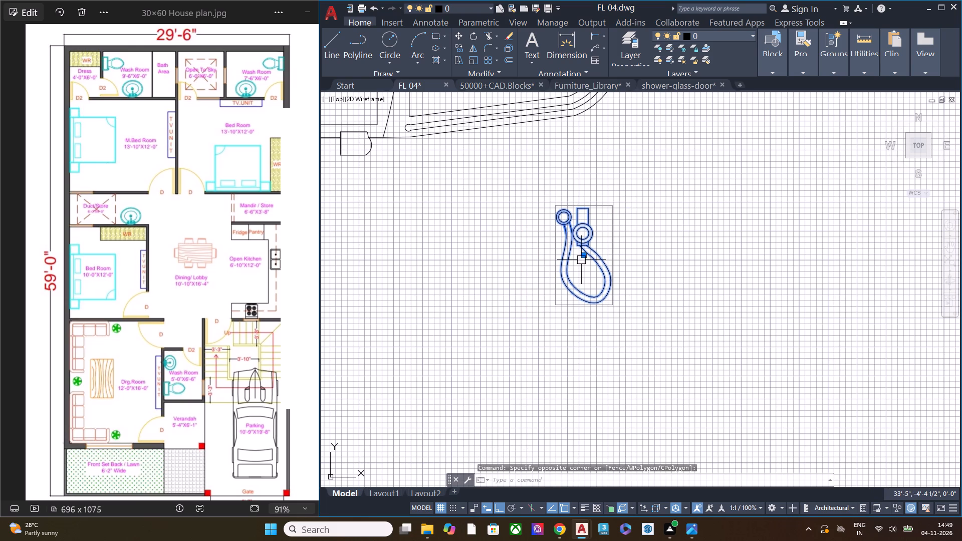
{"action": "key", "text": "r"}
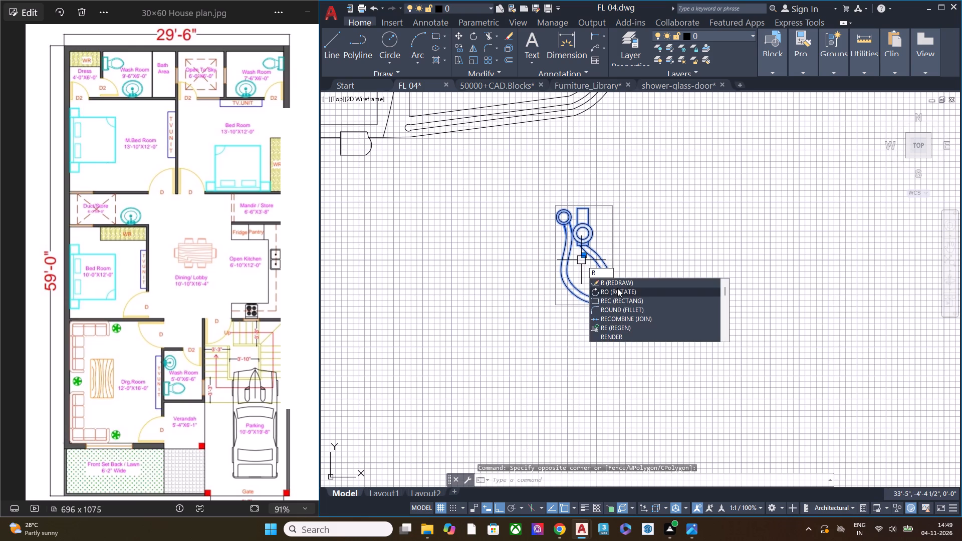
{"action": "left_click", "coordinate": [617, 288]}
{"action": "left_click", "coordinate": [583, 209]}
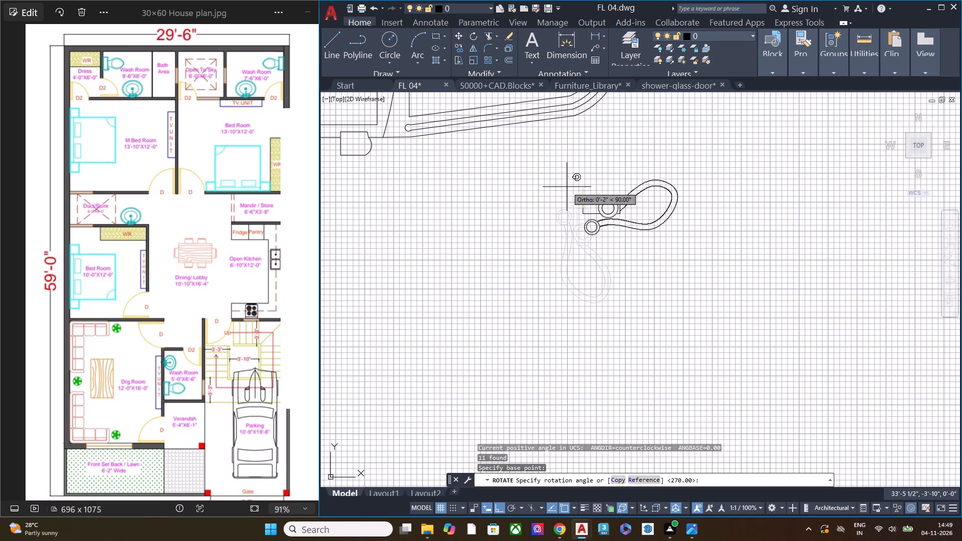
{"action": "left_click", "coordinate": [594, 169]}
Move the rotated hose spray straight up so it lies above the toilet, level with the wall space beside it.
{"action": "left_click", "coordinate": [710, 283]}
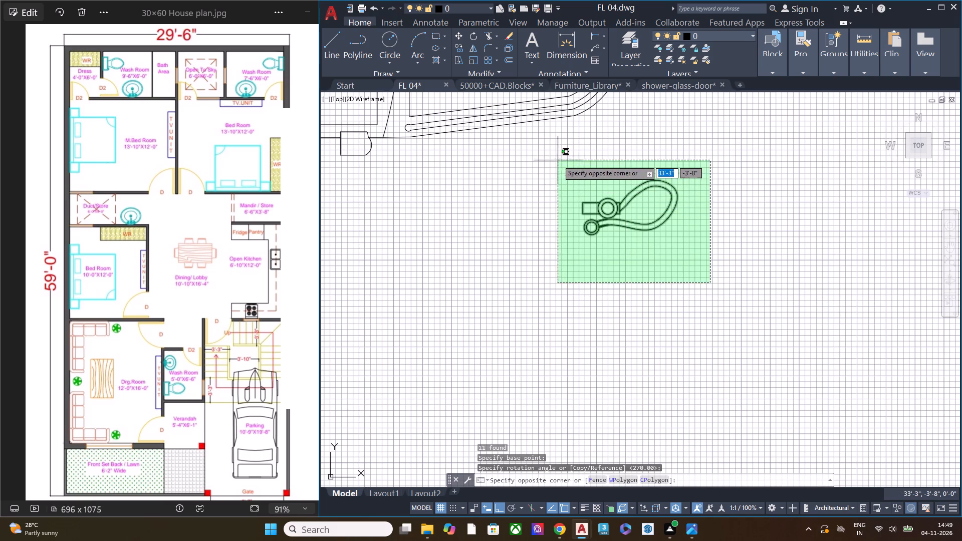
{"action": "left_click", "coordinate": [566, 151]}
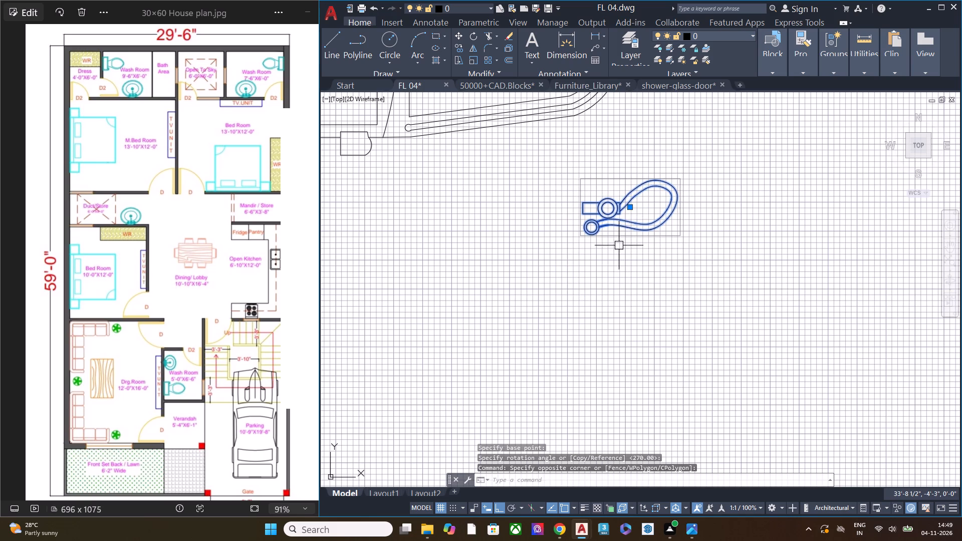
{"action": "middle_click_drag", "start_coordinate": [619, 246], "coordinate": [614, 316]}
{"action": "type", "text": "m"}
{"action": "key", "text": "space"}
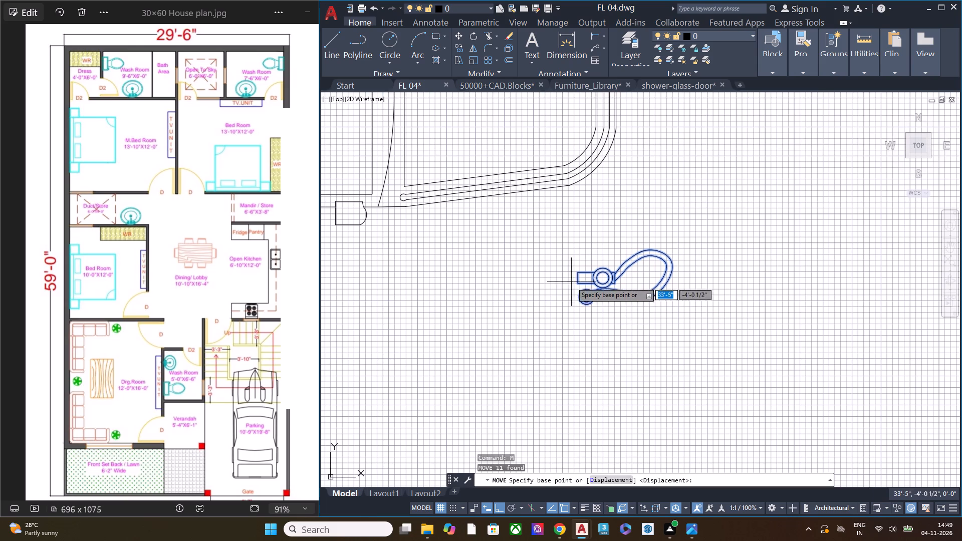
{"action": "left_click", "coordinate": [576, 279]}
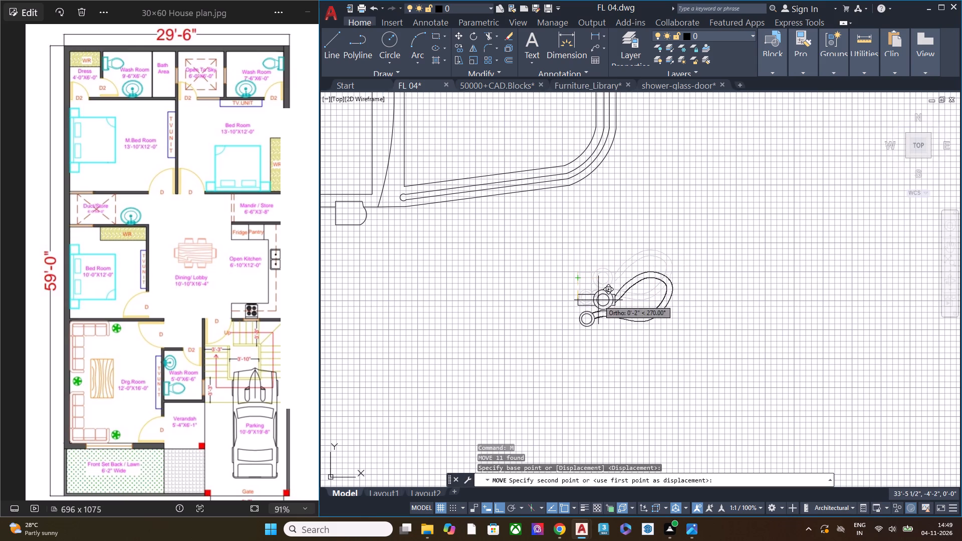
{"action": "middle_click_drag", "start_coordinate": [548, 254], "coordinate": [591, 347]}
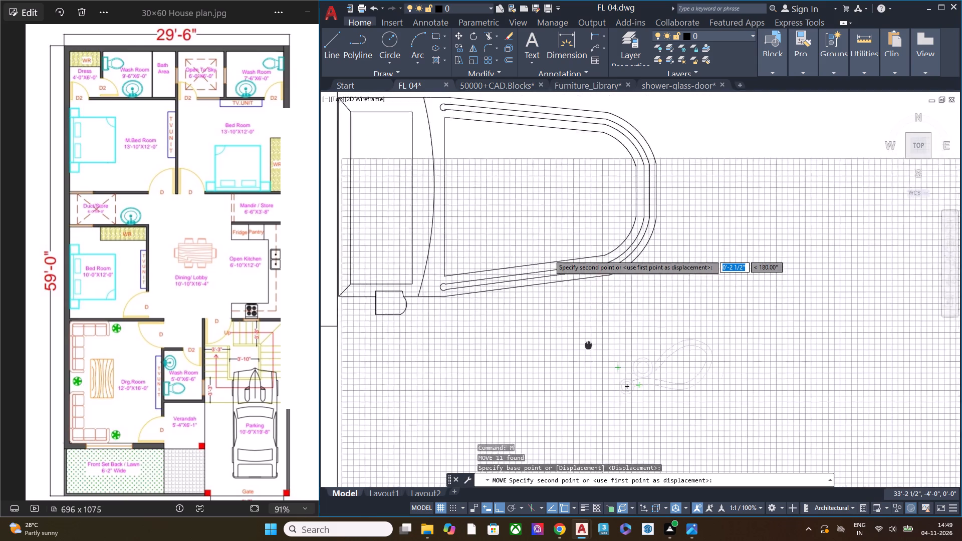
{"action": "middle_click_drag", "start_coordinate": [591, 347], "coordinate": [650, 429]}
{"action": "middle_click_drag", "start_coordinate": [508, 186], "coordinate": [559, 319]}
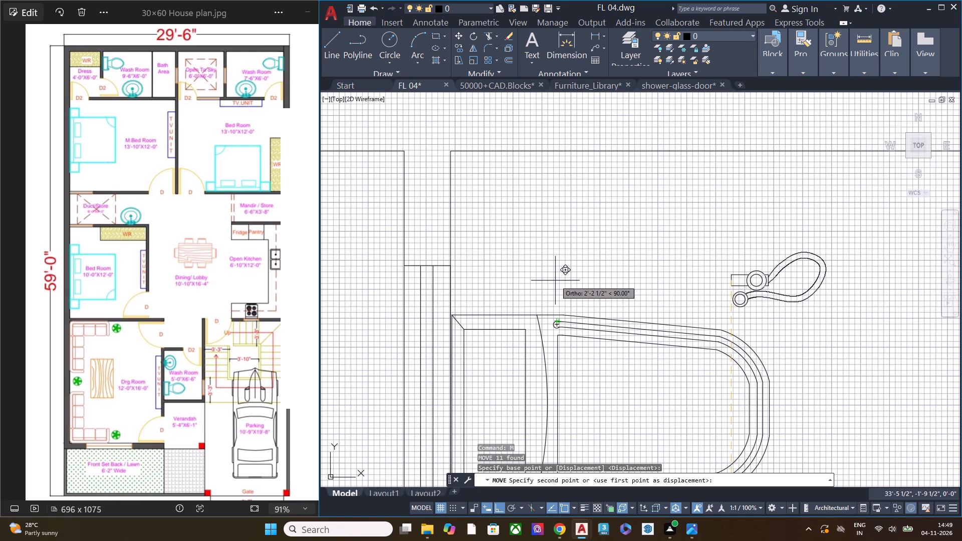
{"action": "left_click", "coordinate": [549, 226]}
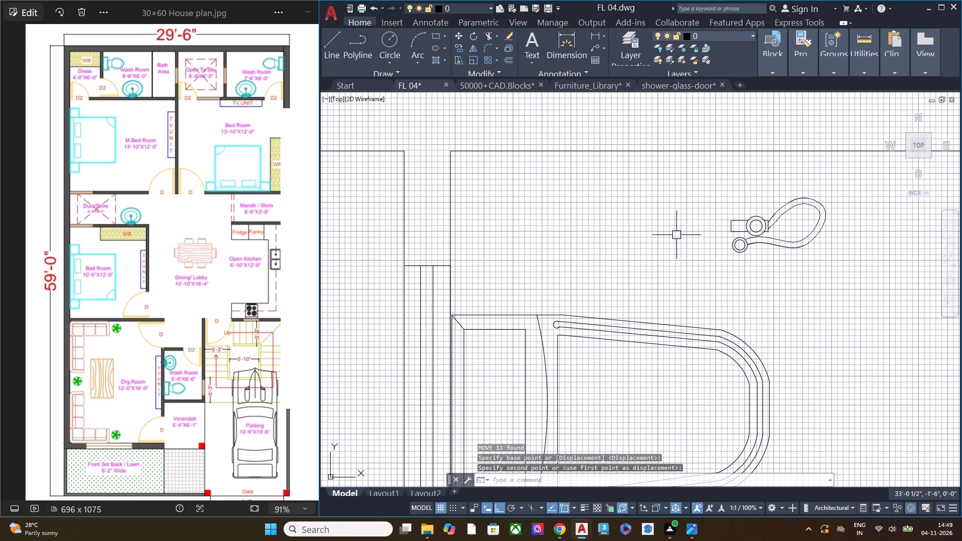
Move the hose spray horizontally so its valve end sits against the wash room's inner wall, just above the toilet.
{"action": "left_click", "coordinate": [859, 284]}
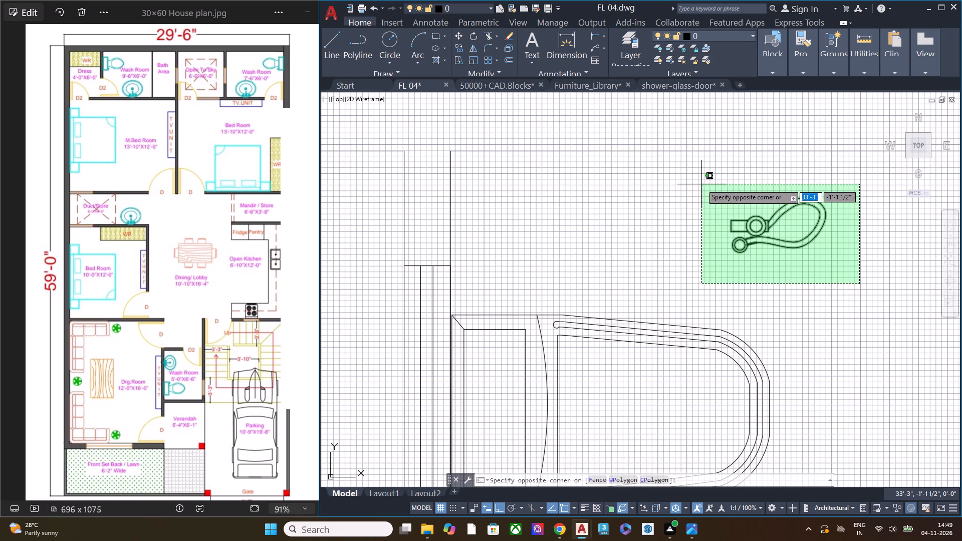
{"action": "left_click", "coordinate": [701, 184]}
{"action": "type", "text": "m"}
{"action": "key", "text": "space"}
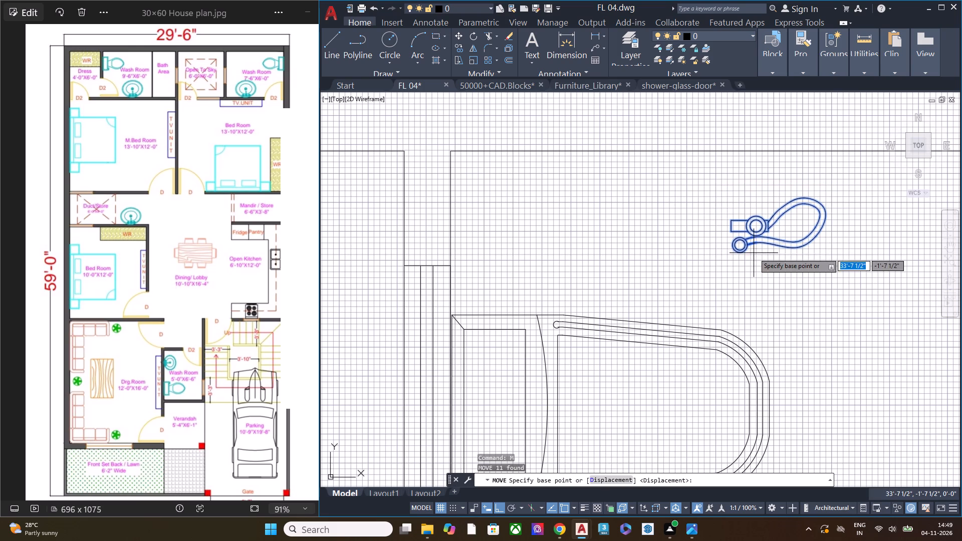
{"action": "left_click", "coordinate": [729, 225]}
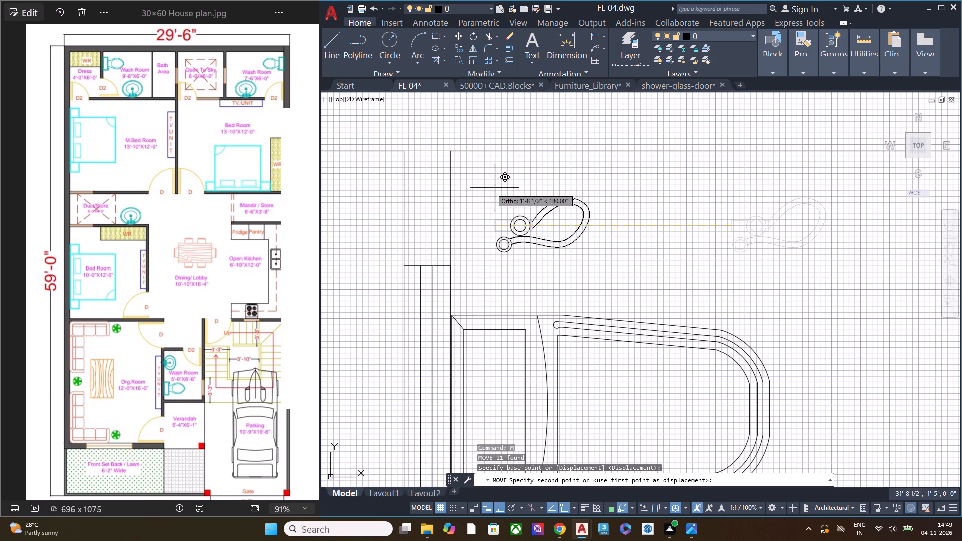
{"action": "left_click", "coordinate": [449, 222]}
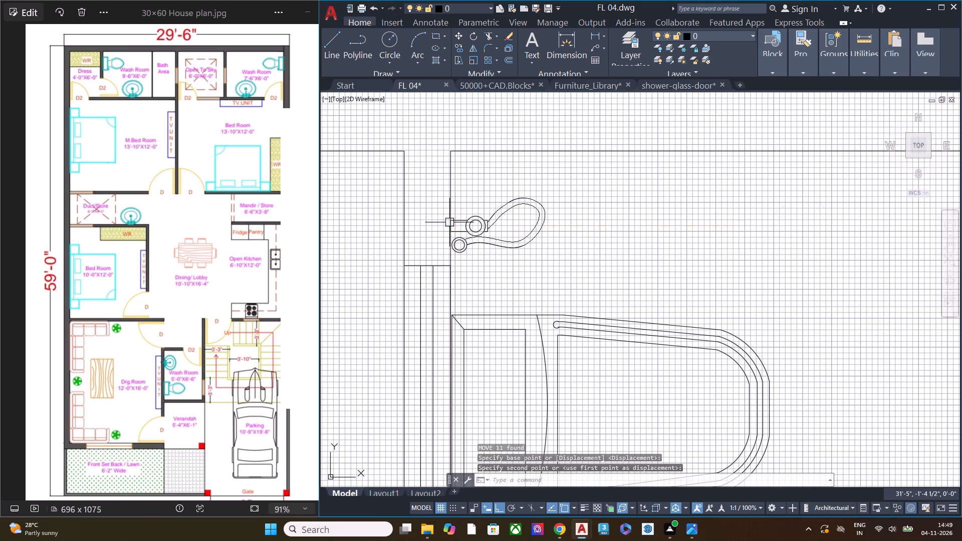
{"action": "left_click", "coordinate": [522, 278]}
{"action": "key", "text": "Escape"}
Copy the hose spray into the 9'-6"×6'-0" wash room, placing it between the toilet and the glass shower partition.
{"action": "scroll", "coordinate": [592, 219], "scroll_direction": "down", "scroll_amount": 2}
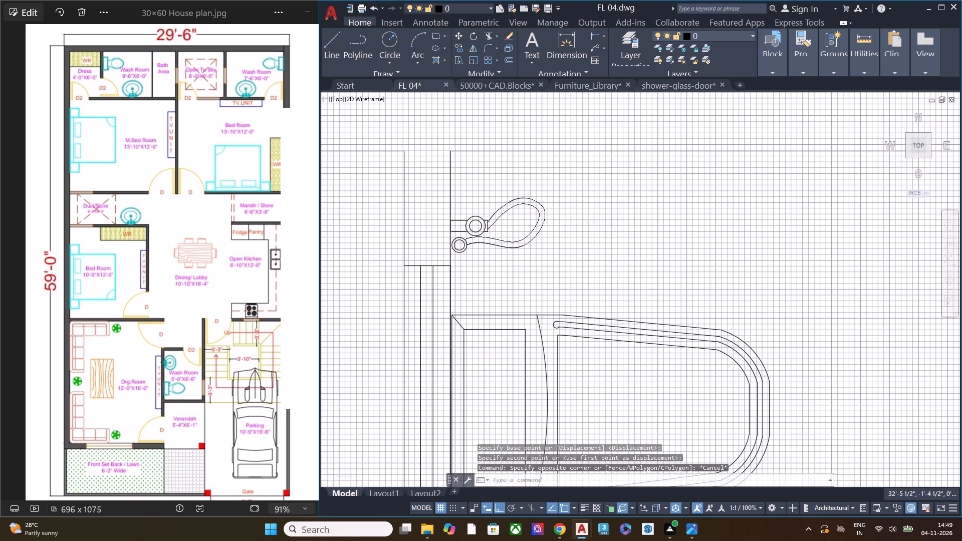
{"action": "scroll", "coordinate": [592, 218], "scroll_direction": "down", "scroll_amount": 2}
{"action": "middle_click_drag", "start_coordinate": [613, 265], "coordinate": [590, 276]}
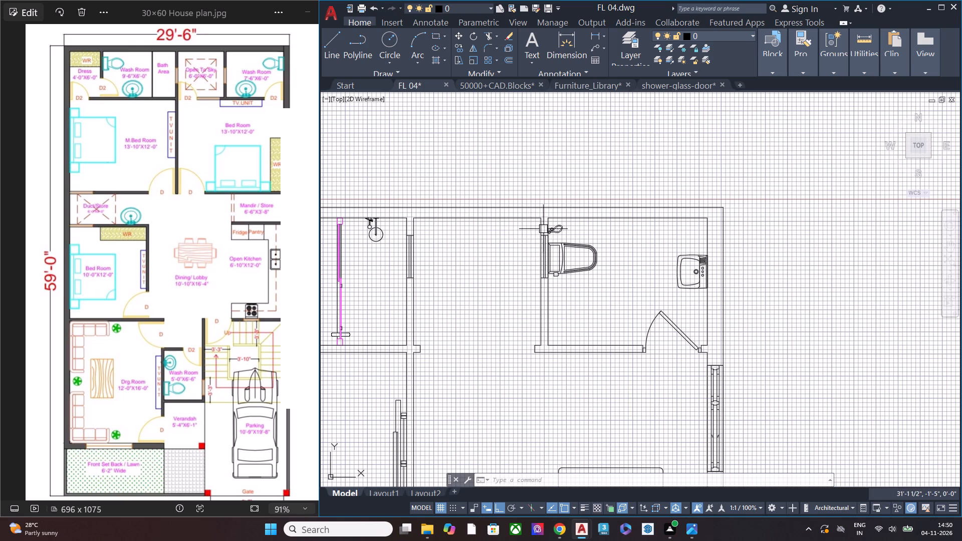
{"action": "scroll", "coordinate": [546, 229], "scroll_direction": "up", "scroll_amount": 5}
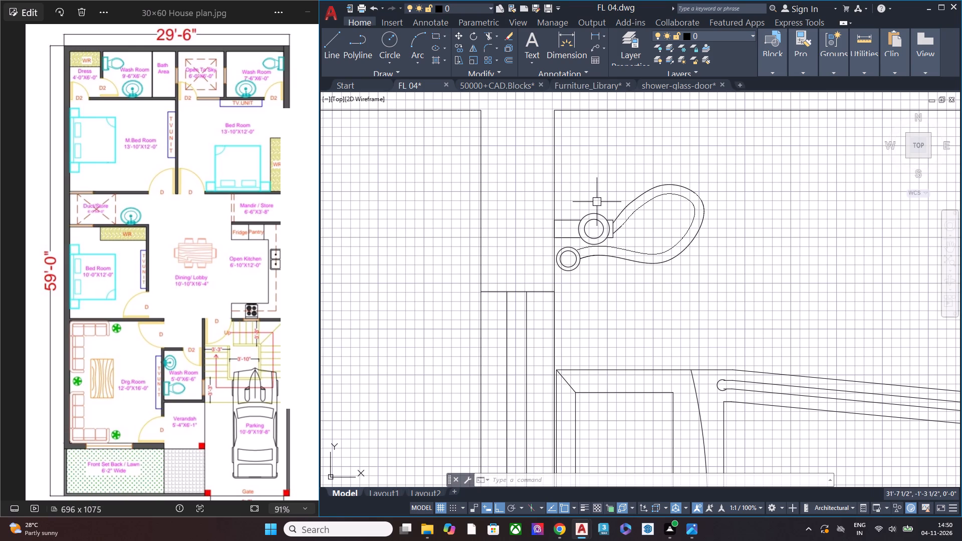
{"action": "scroll", "coordinate": [565, 198], "scroll_direction": "down", "scroll_amount": 6}
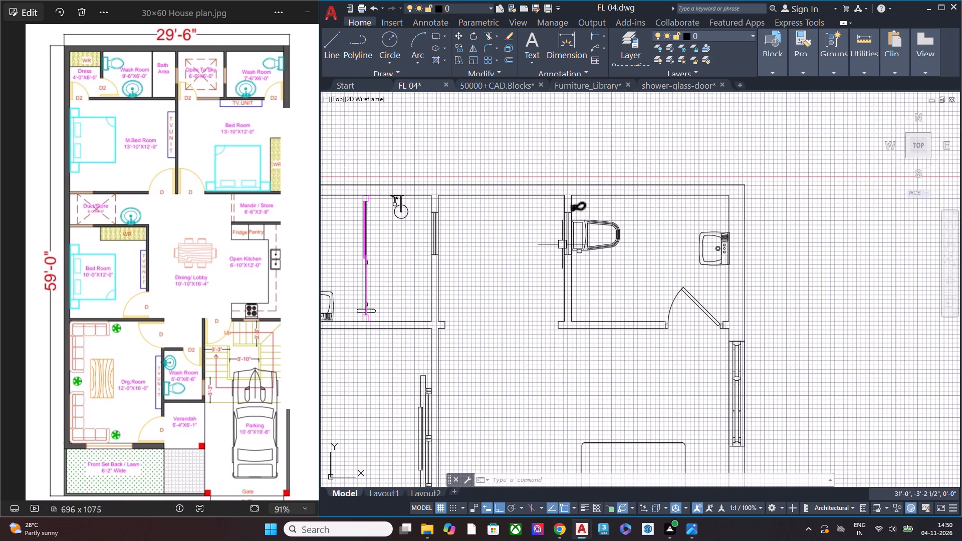
{"action": "middle_click_drag", "start_coordinate": [474, 229], "coordinate": [702, 225]}
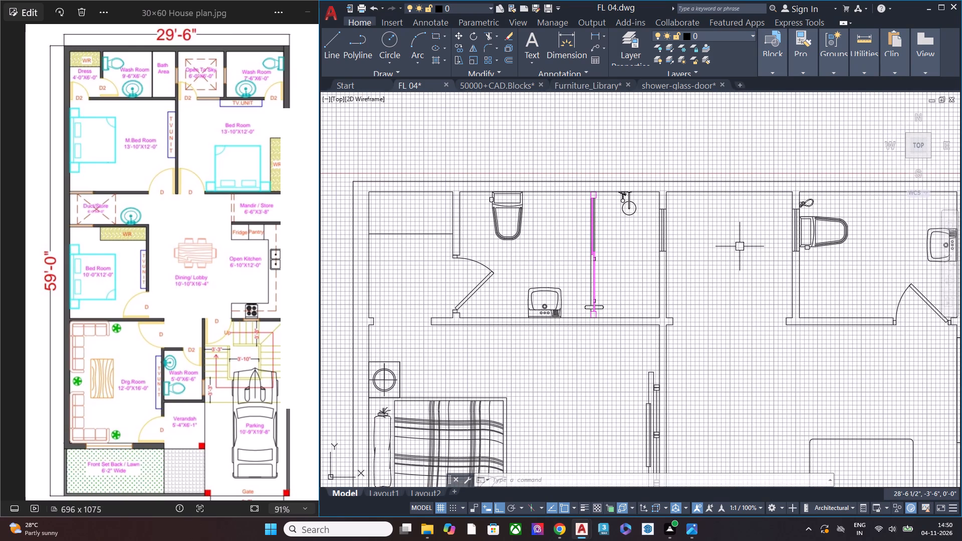
{"action": "scroll", "coordinate": [820, 212], "scroll_direction": "up", "scroll_amount": 2}
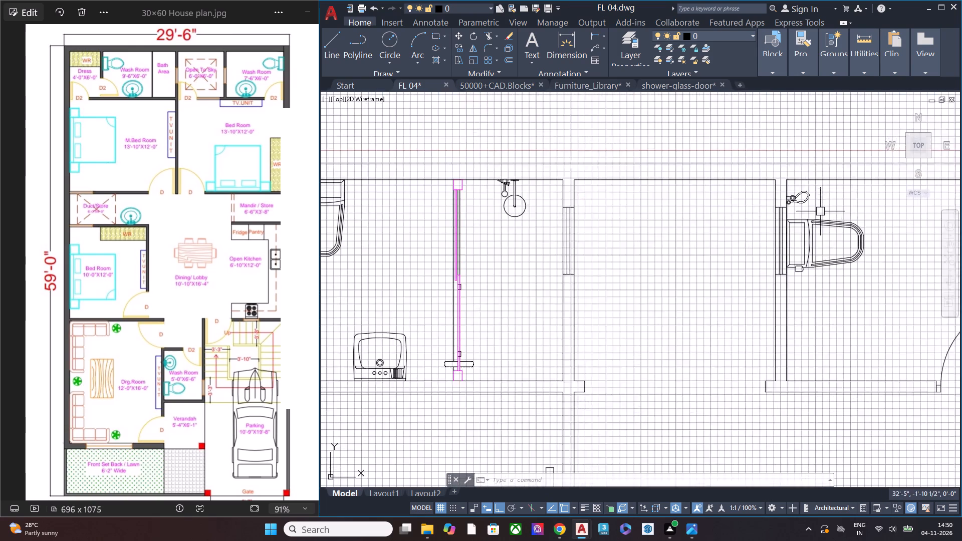
{"action": "scroll", "coordinate": [820, 211], "scroll_direction": "up", "scroll_amount": 3}
{"action": "left_click", "coordinate": [800, 213]}
{"action": "middle_click_drag", "start_coordinate": [694, 192], "coordinate": [709, 268]}
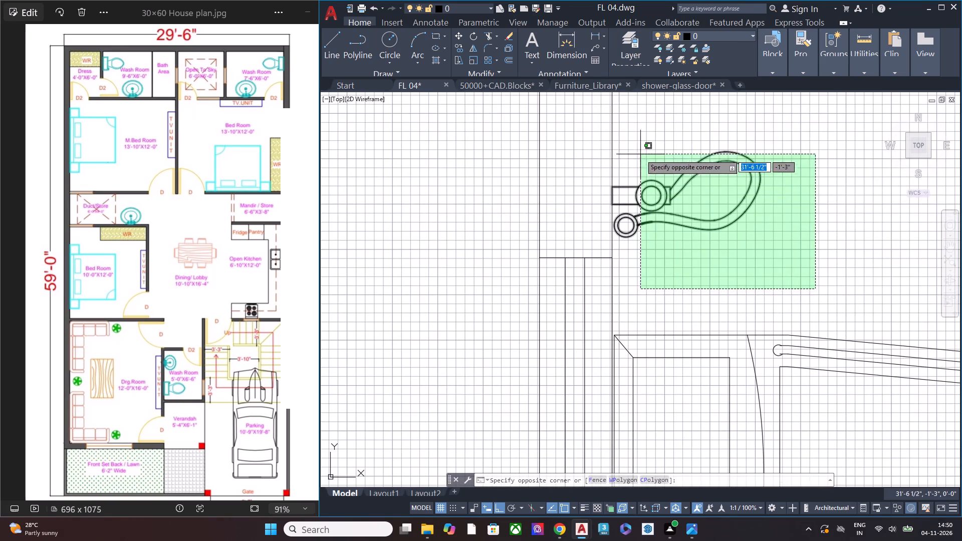
{"action": "left_click", "coordinate": [621, 133]}
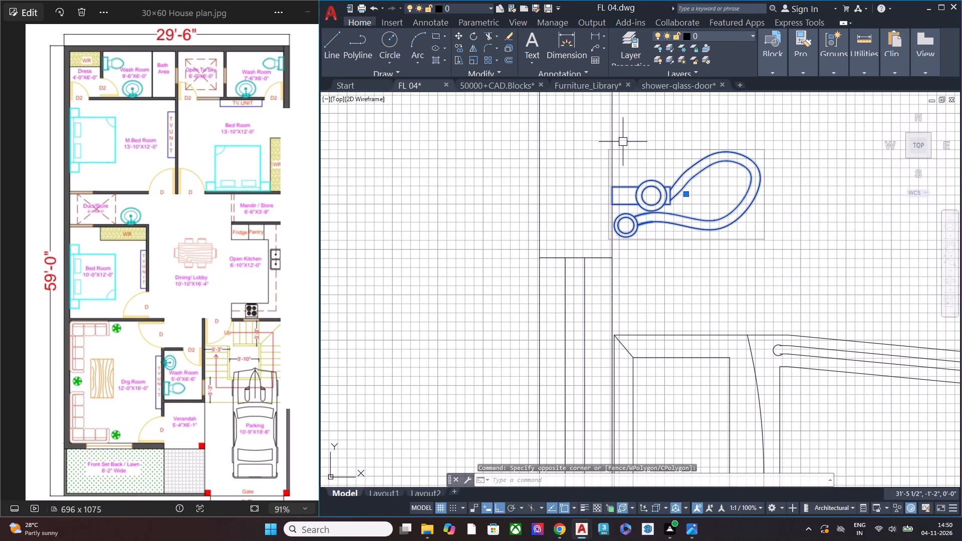
{"action": "key", "text": "ctrl+c"}
{"action": "scroll", "coordinate": [658, 188], "scroll_direction": "down", "scroll_amount": 5}
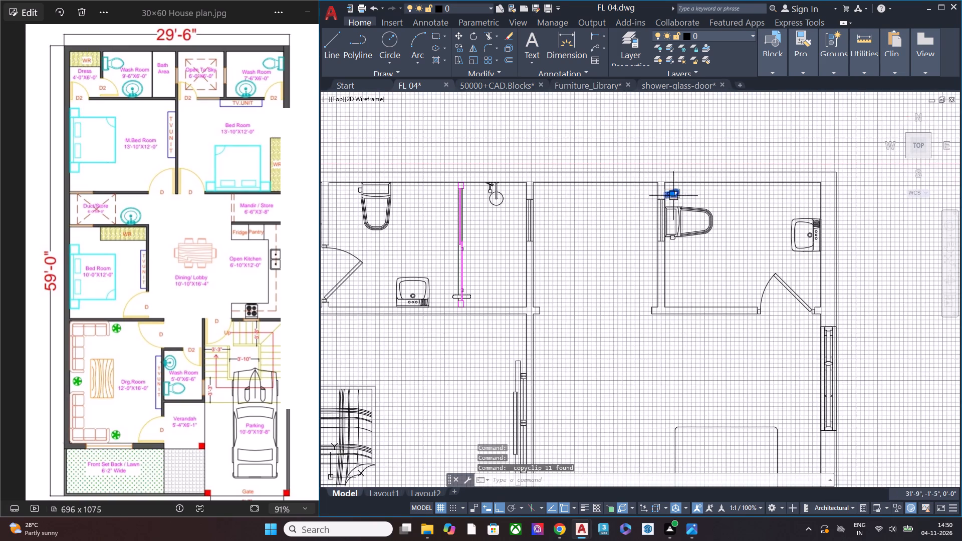
{"action": "middle_click_drag", "start_coordinate": [564, 203], "coordinate": [767, 204]}
{"action": "scroll", "coordinate": [590, 203], "scroll_direction": "down", "scroll_amount": 1}
{"action": "scroll", "coordinate": [657, 210], "scroll_direction": "up", "scroll_amount": 3}
{"action": "key", "text": "ctrl+v"}
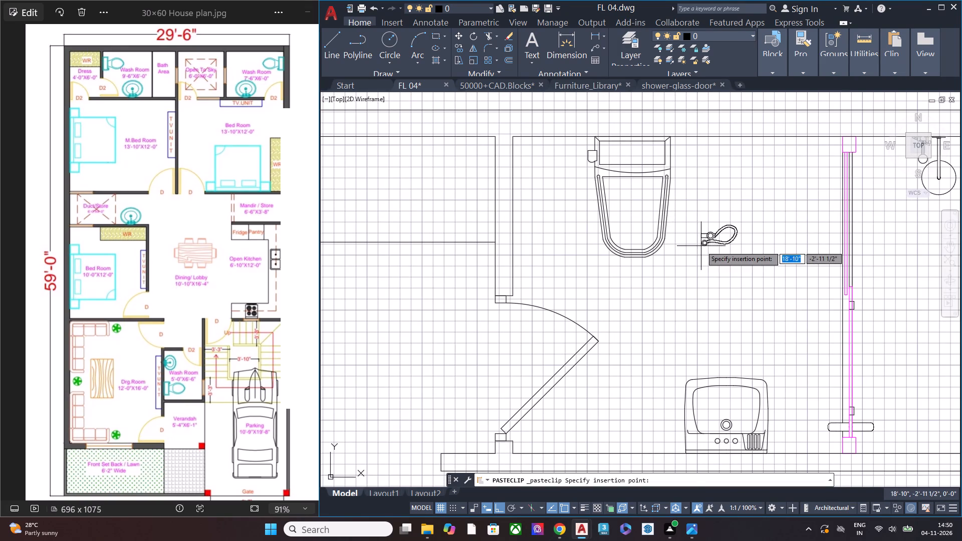
{"action": "key", "text": "Escape"}
{"action": "key", "text": "ctrl+v"}
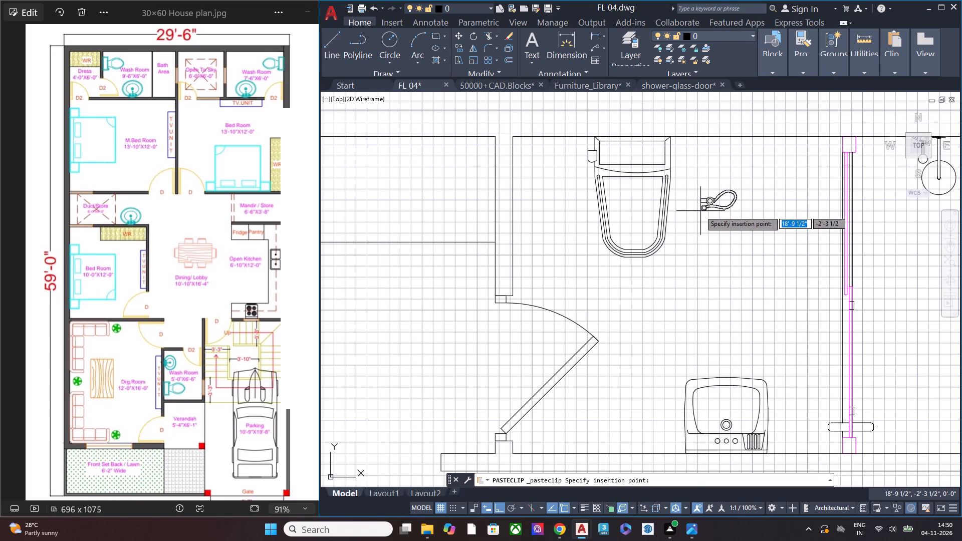
{"action": "left_click", "coordinate": [700, 211]}
Group all the parts of the pasted hose spray in the 9'-6"×6'-0" wash room.
{"action": "left_click_drag", "start_coordinate": [758, 230], "coordinate": [757, 224]}
{"action": "left_click", "coordinate": [672, 170]}
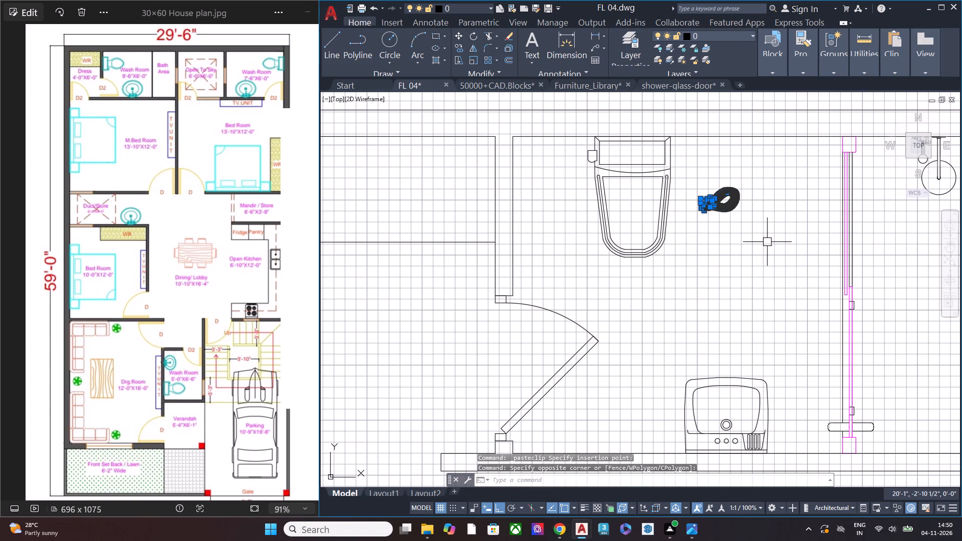
{"action": "type", "text": "group"}
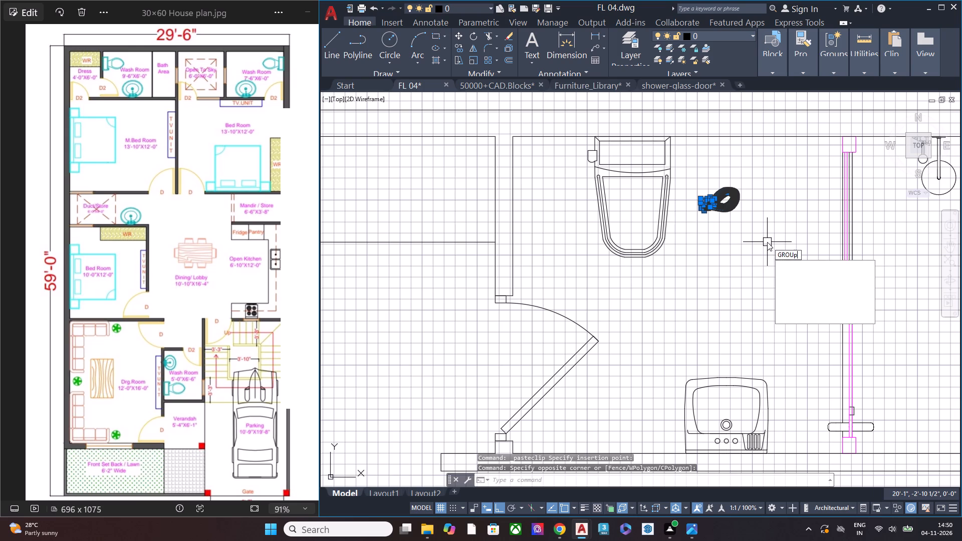
{"action": "key", "text": "Return"}
Rotate the newly grouped hose spray 90° clockwise about its valve end so the hose loop hangs downward.
{"action": "scroll", "coordinate": [730, 206], "scroll_direction": "up", "scroll_amount": 2}
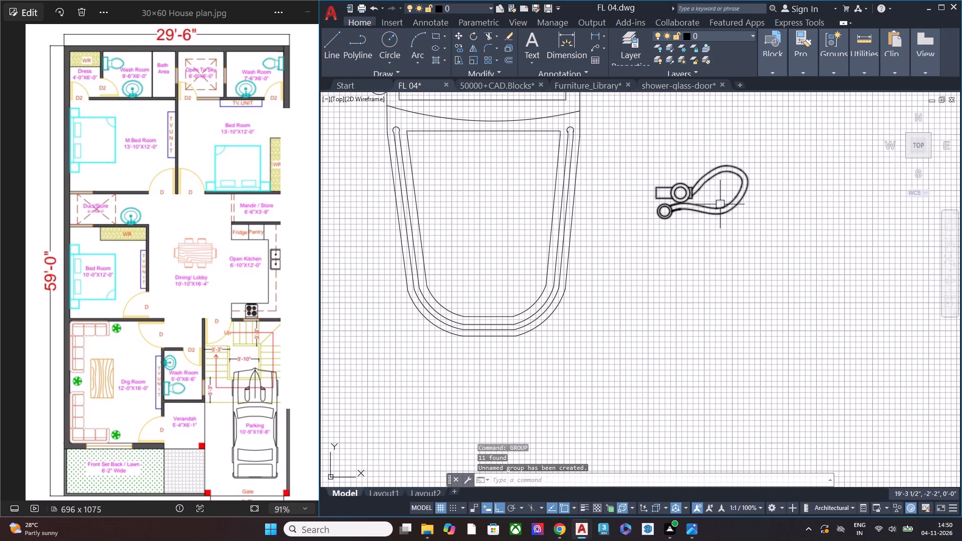
{"action": "left_click", "coordinate": [657, 192]}
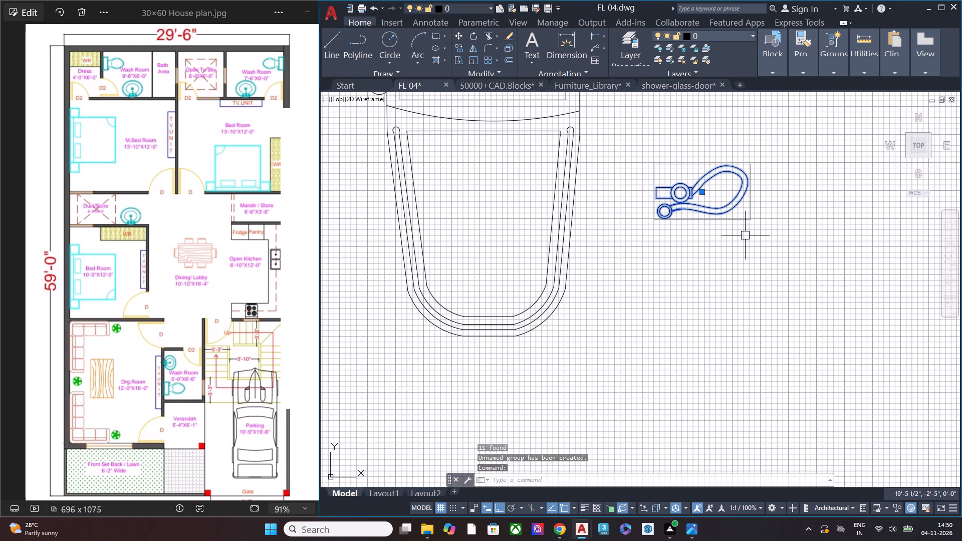
{"action": "key", "text": "r"}
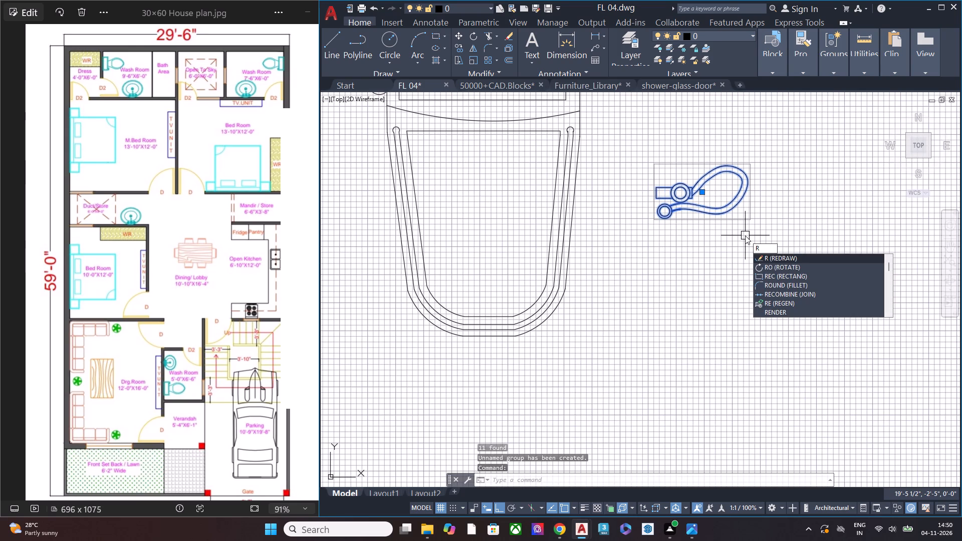
{"action": "left_click", "coordinate": [786, 268]}
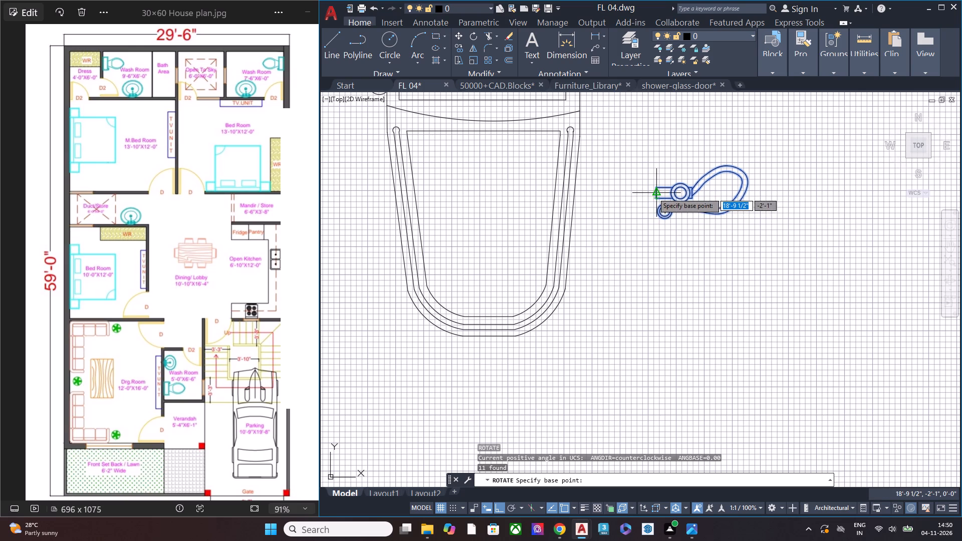
{"action": "left_click", "coordinate": [653, 193]}
{"action": "left_click", "coordinate": [681, 303]}
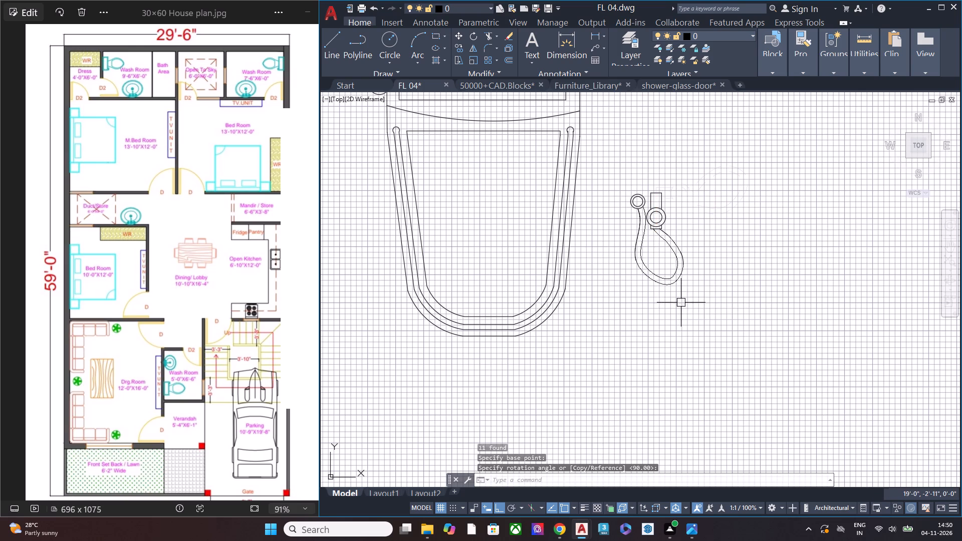
Move the hose spray vertically in the 9'-6"×6'-0" wash room so its valve end sits against the wall behind the toilet.
{"action": "left_click_drag", "start_coordinate": [714, 326], "coordinate": [706, 301]}
{"action": "left_click", "coordinate": [621, 172]}
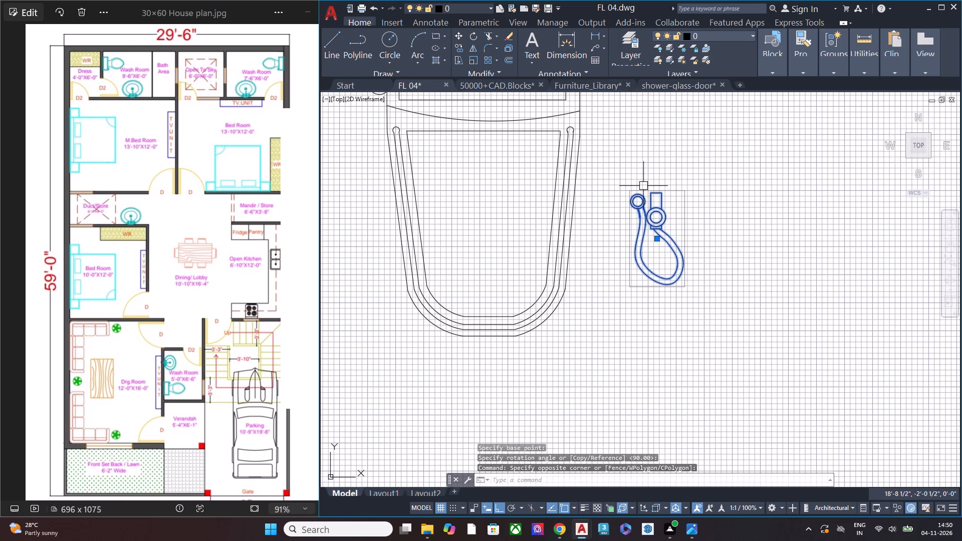
{"action": "type", "text": "m"}
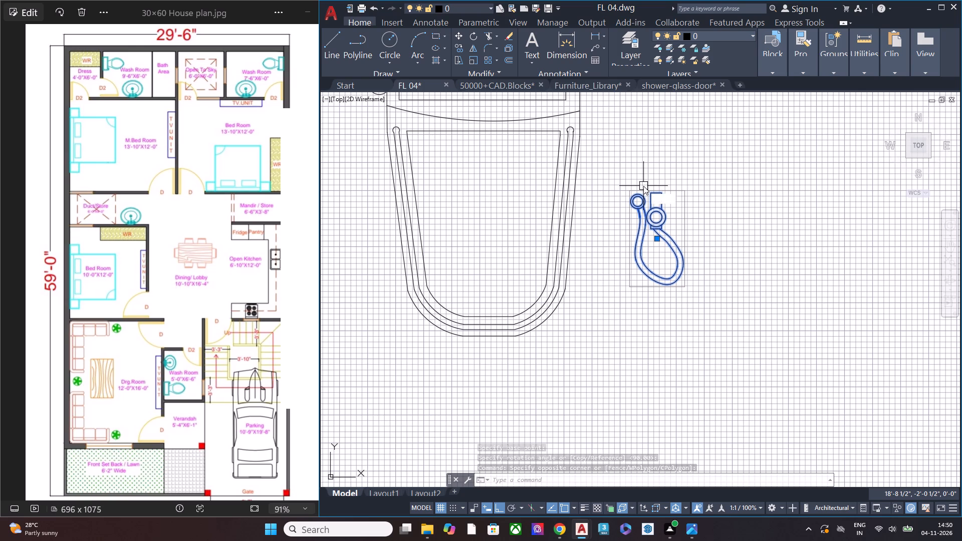
{"action": "key", "text": "space"}
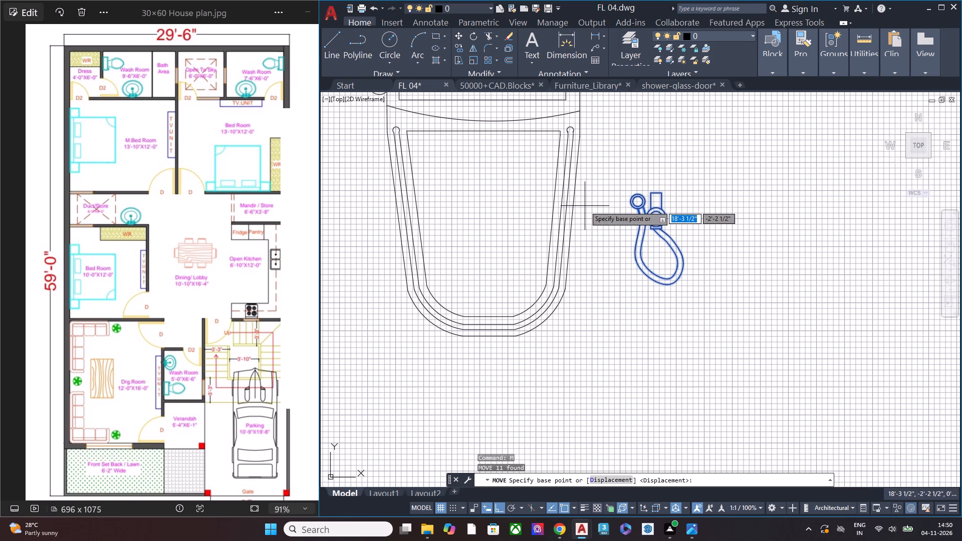
{"action": "left_click", "coordinate": [654, 192]}
{"action": "middle_click_drag", "start_coordinate": [639, 163], "coordinate": [643, 369]}
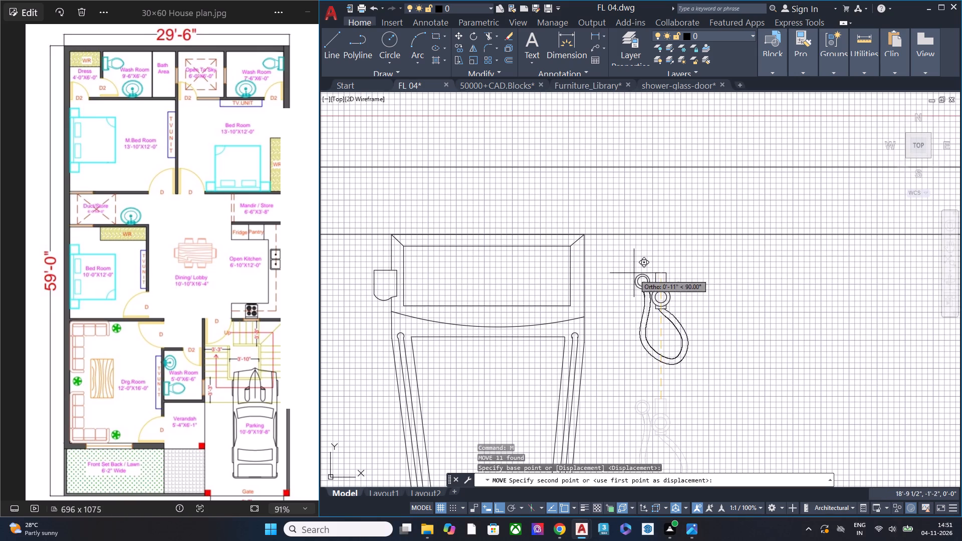
{"action": "left_click", "coordinate": [661, 236]}
{"action": "key", "text": "Escape"}
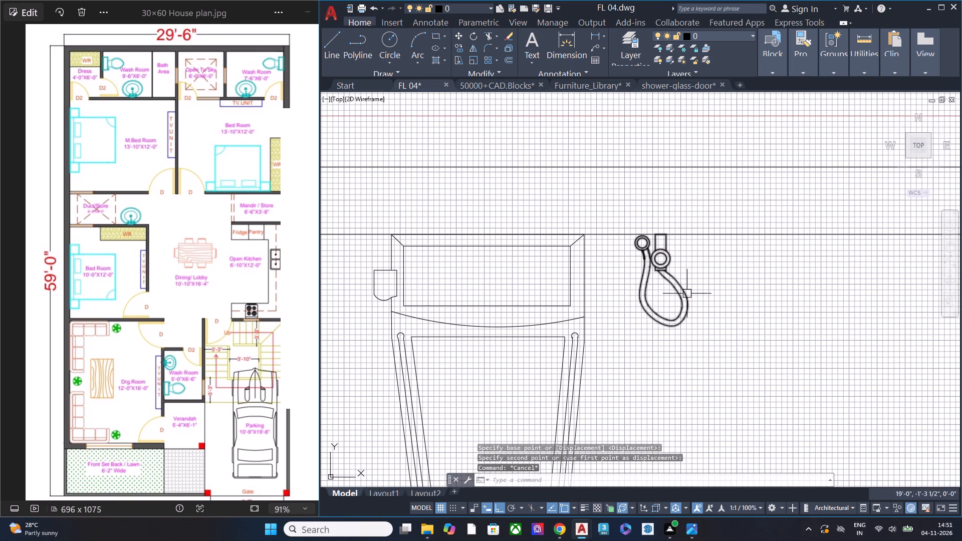
{"action": "scroll", "coordinate": [662, 233], "scroll_direction": "up", "scroll_amount": 4}
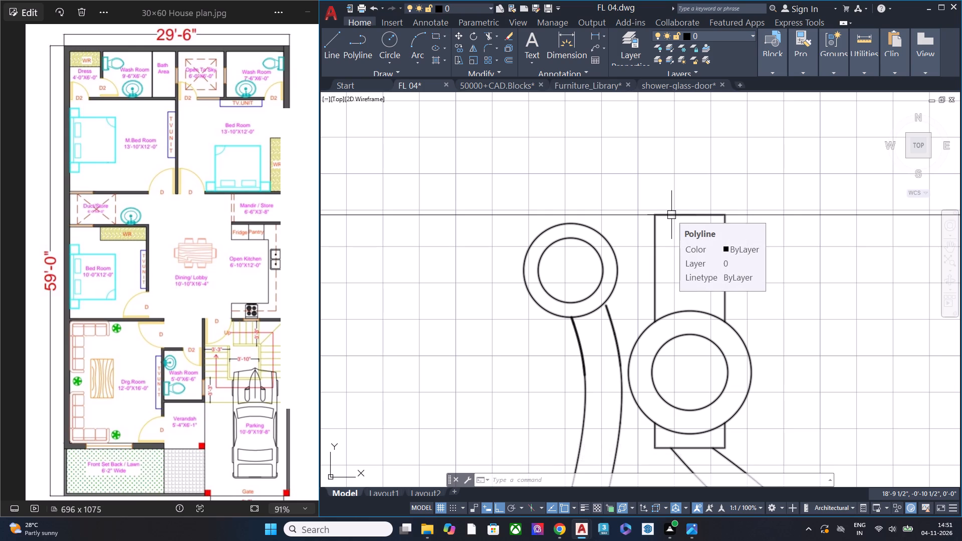
Save the FL 04 drawing.
{"action": "key", "text": "ctrl+s"}
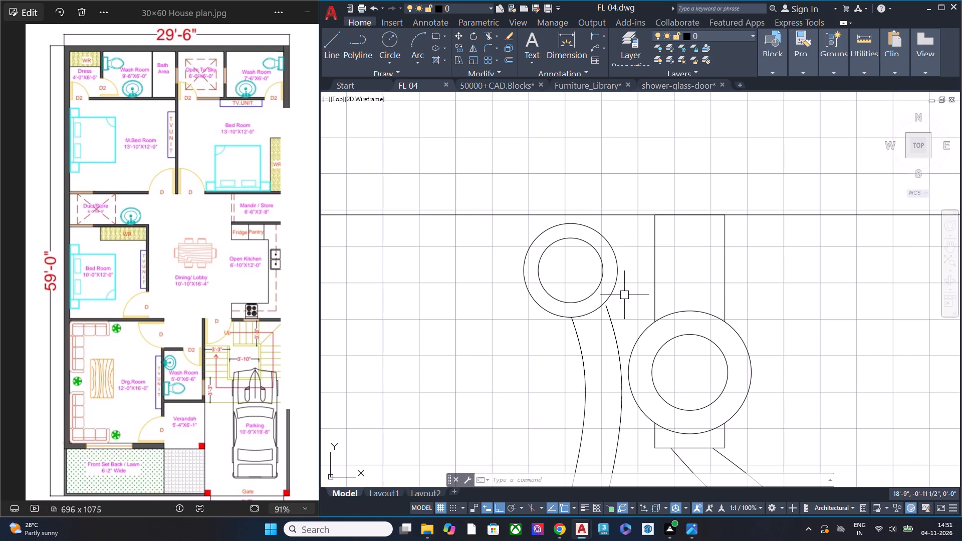
Move the hose spray about 2'-6 1/2" horizontally along the wall to the toilet's other side, between the toilet and the dress room wall.
{"action": "scroll", "coordinate": [629, 296], "scroll_direction": "down", "scroll_amount": 4}
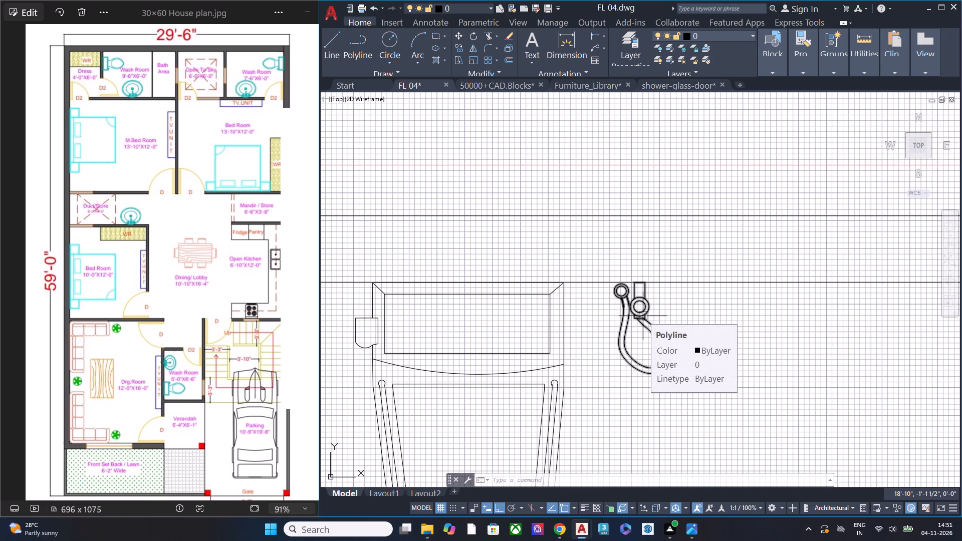
{"action": "scroll", "coordinate": [706, 310], "scroll_direction": "down", "scroll_amount": 4}
{"action": "middle_click_drag", "start_coordinate": [681, 341], "coordinate": [677, 334]}
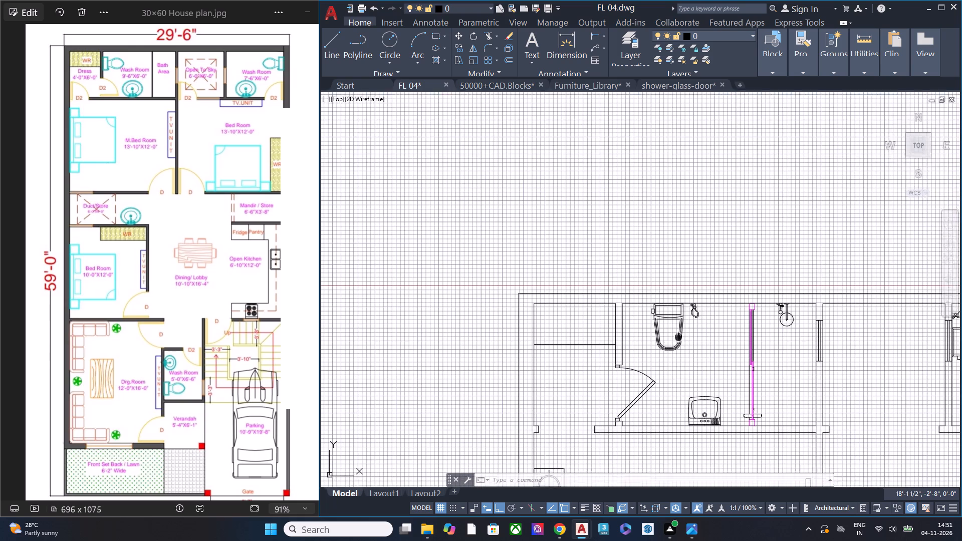
{"action": "middle_click_drag", "start_coordinate": [677, 334], "coordinate": [645, 219]}
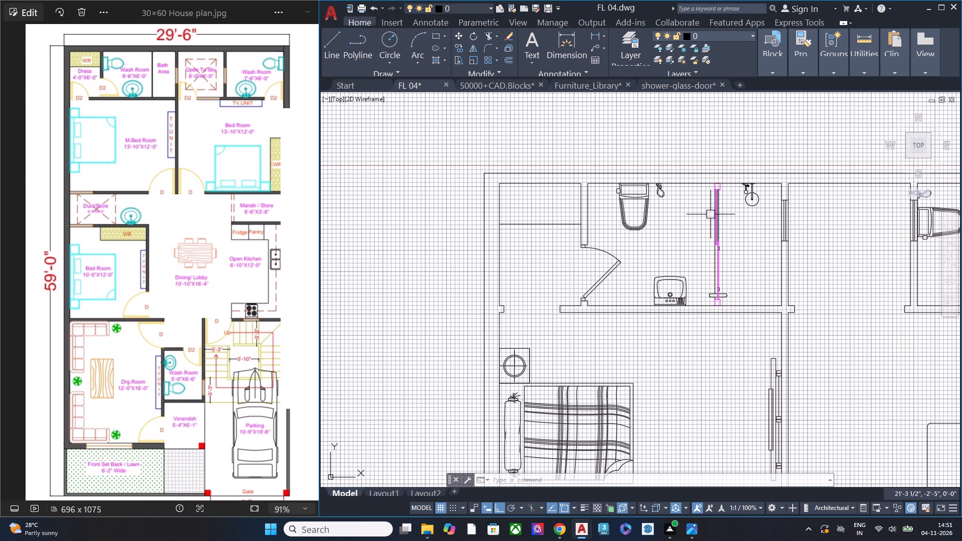
{"action": "scroll", "coordinate": [633, 185], "scroll_direction": "up", "scroll_amount": 2}
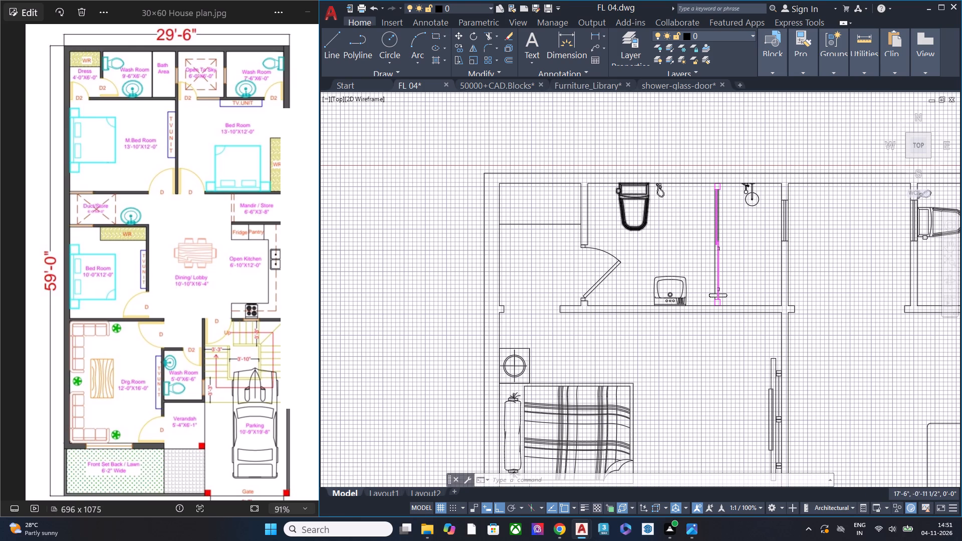
{"action": "scroll", "coordinate": [633, 185], "scroll_direction": "up", "scroll_amount": 4}
{"action": "scroll", "coordinate": [692, 200], "scroll_direction": "down", "scroll_amount": 3}
{"action": "left_click", "coordinate": [811, 263]}
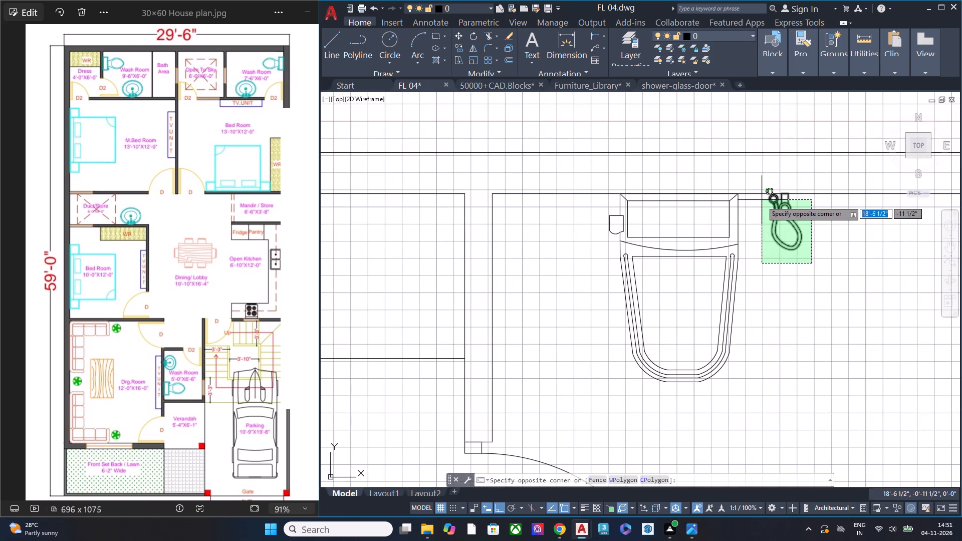
{"action": "left_click", "coordinate": [762, 201]}
{"action": "type", "text": "m"}
{"action": "key", "text": "space"}
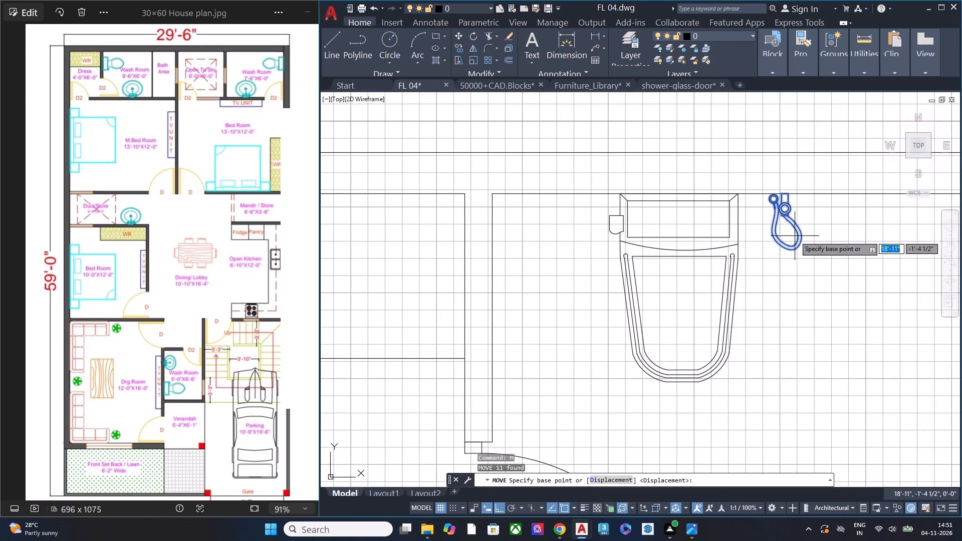
{"action": "scroll", "coordinate": [787, 197], "scroll_direction": "up", "scroll_amount": 4}
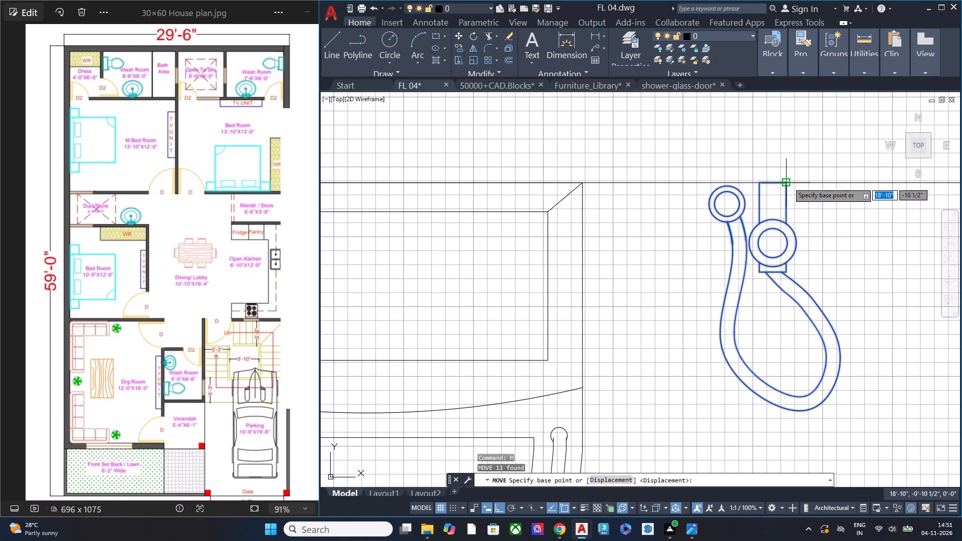
{"action": "left_click", "coordinate": [788, 181]}
{"action": "scroll", "coordinate": [791, 182], "scroll_direction": "down", "scroll_amount": 2}
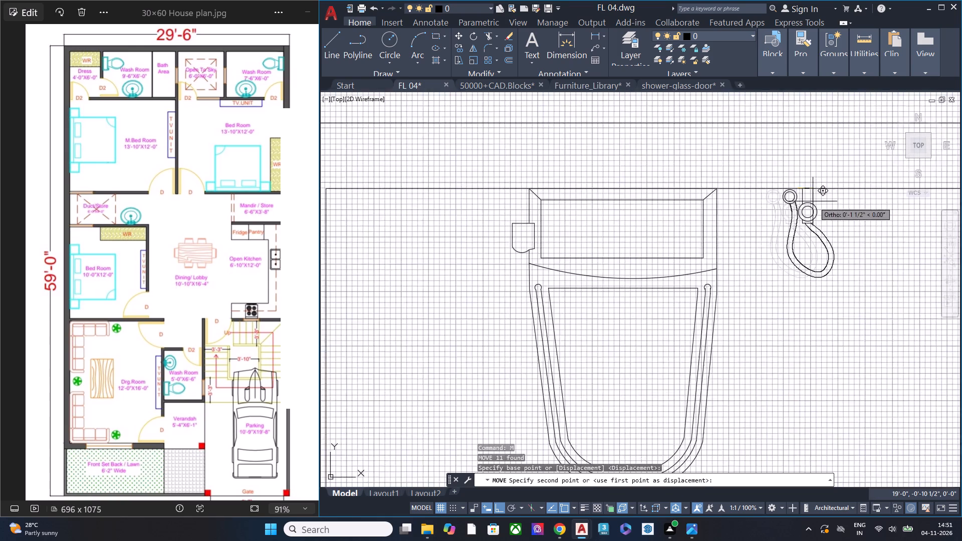
{"action": "scroll", "coordinate": [814, 202], "scroll_direction": "down", "scroll_amount": 1}
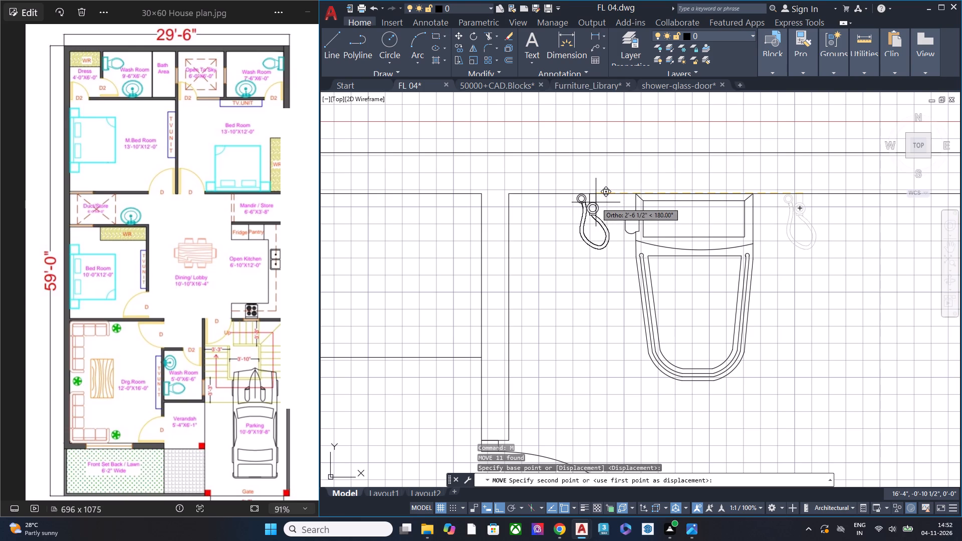
{"action": "left_click", "coordinate": [596, 202]}
{"action": "key", "text": "Escape"}
{"action": "scroll", "coordinate": [725, 247], "scroll_direction": "down", "scroll_amount": 2}
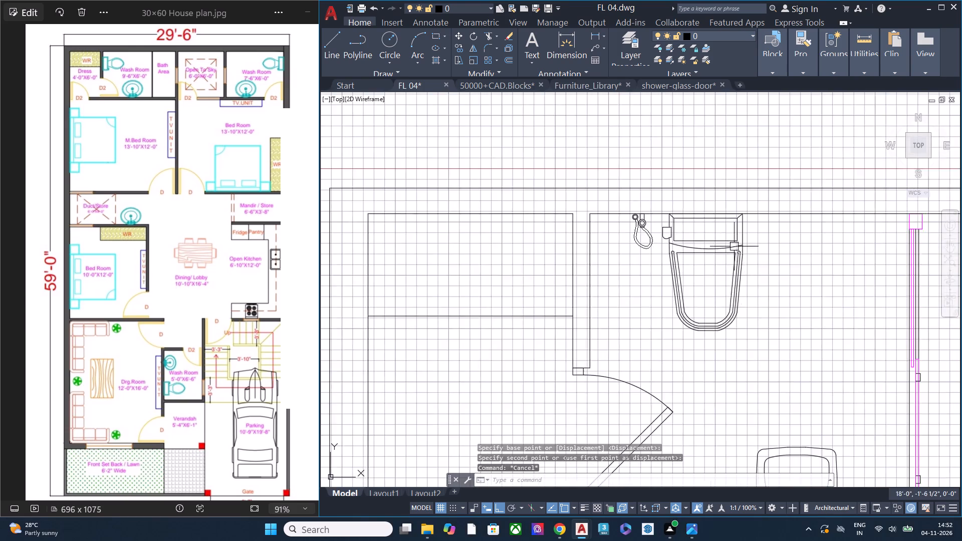
{"action": "middle_click_drag", "start_coordinate": [734, 301], "coordinate": [713, 215]}
{"action": "middle_click_drag", "start_coordinate": [729, 251], "coordinate": [720, 261]}
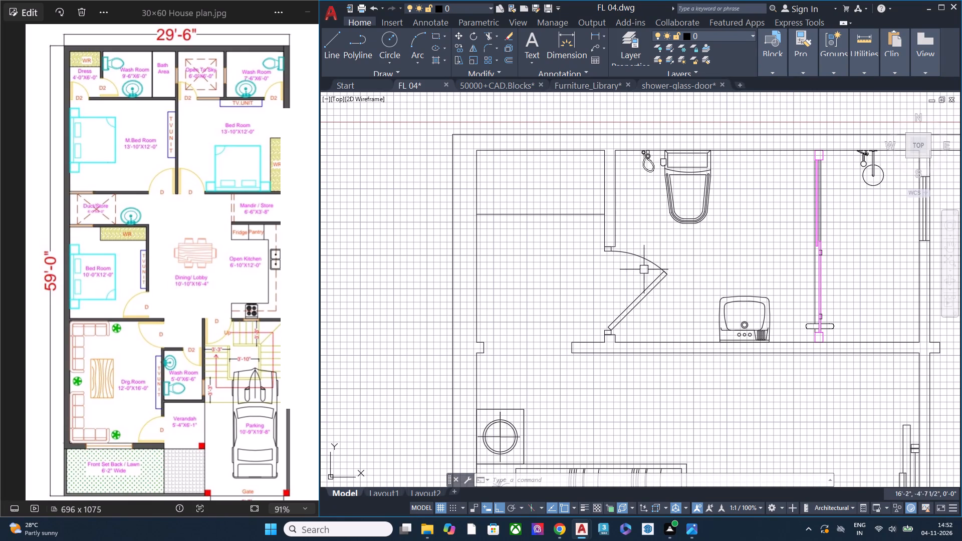
Switch to Chrome and open a new tab ready for a Google search.
{"action": "left_click", "coordinate": [561, 526]}
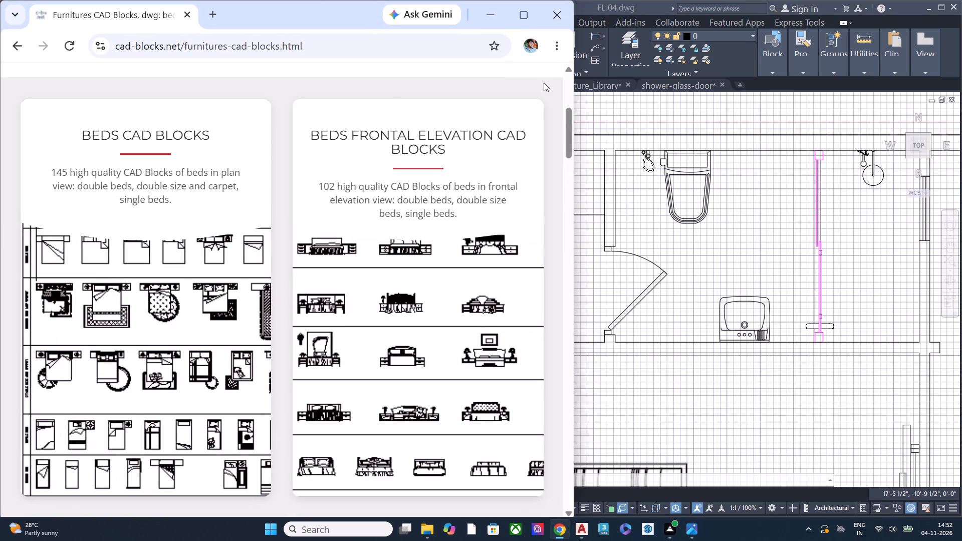
{"action": "scroll", "coordinate": [383, 316], "scroll_direction": "down", "scroll_amount": 1}
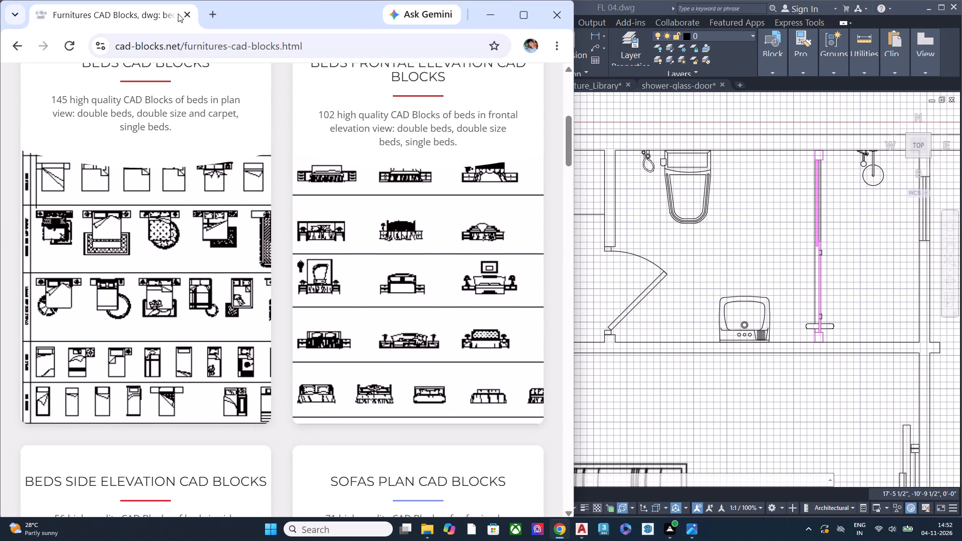
{"action": "left_click", "coordinate": [210, 18]}
{"action": "left_click", "coordinate": [210, 278]}
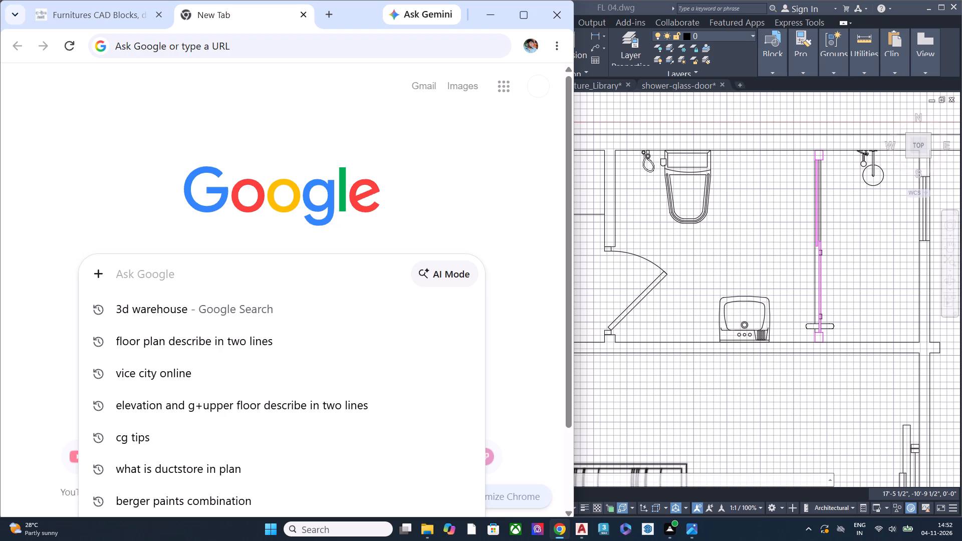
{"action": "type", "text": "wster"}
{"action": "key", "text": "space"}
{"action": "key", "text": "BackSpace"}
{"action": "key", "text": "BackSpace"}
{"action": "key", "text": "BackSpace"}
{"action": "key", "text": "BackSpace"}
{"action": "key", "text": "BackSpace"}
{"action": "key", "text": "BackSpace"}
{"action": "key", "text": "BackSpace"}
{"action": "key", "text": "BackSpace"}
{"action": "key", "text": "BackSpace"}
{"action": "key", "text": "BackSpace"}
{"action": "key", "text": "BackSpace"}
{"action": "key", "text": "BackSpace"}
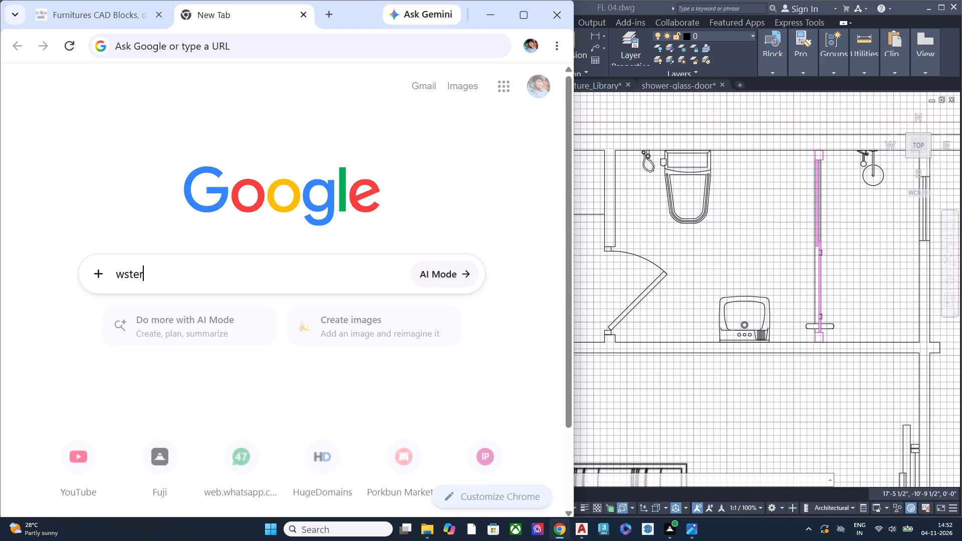
Search Google for "in bath room where will be the water gun".
{"action": "type", "text": "in bath"}
{"action": "key", "text": "space"}
{"action": "type", "text": "room"}
{"action": "key", "text": "space"}
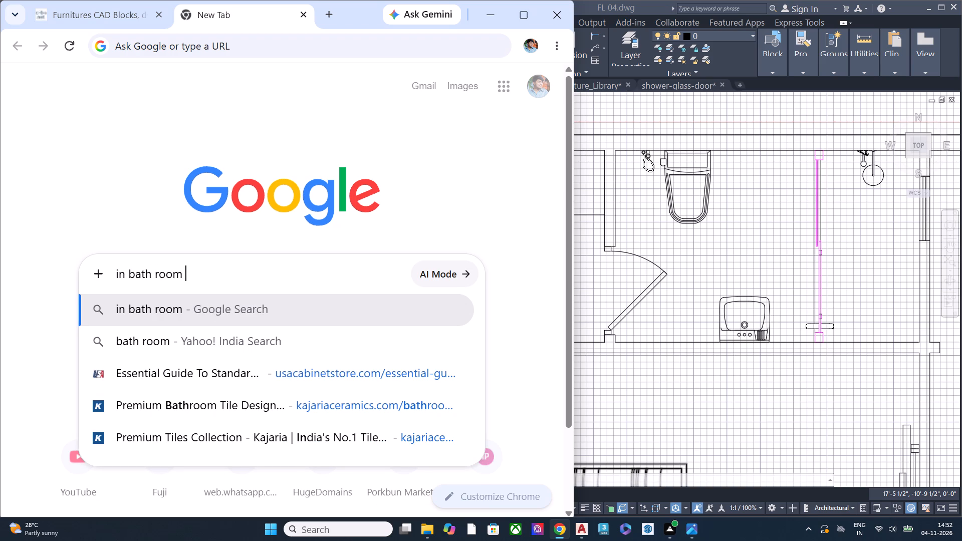
{"action": "type", "text": "wh"}
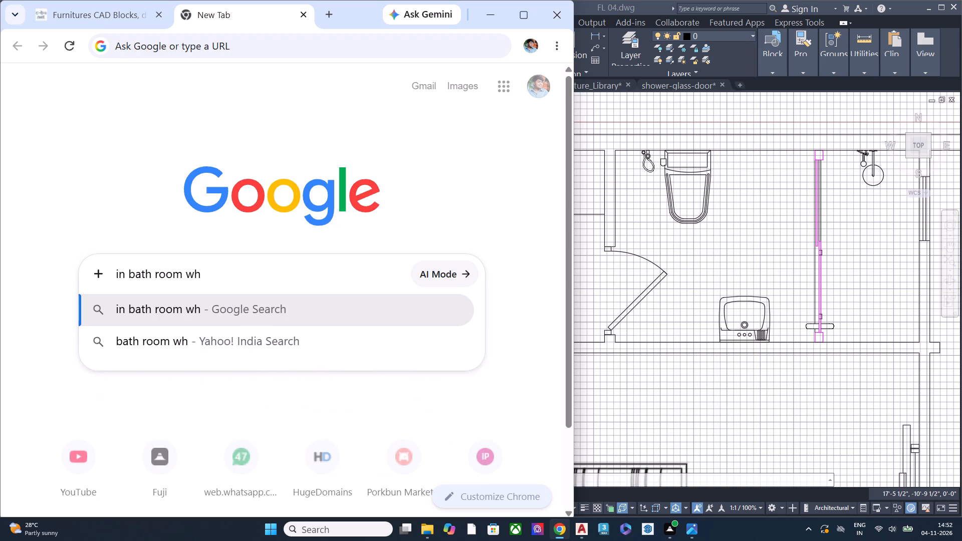
{"action": "type", "text": "ere"}
{"action": "key", "text": "space"}
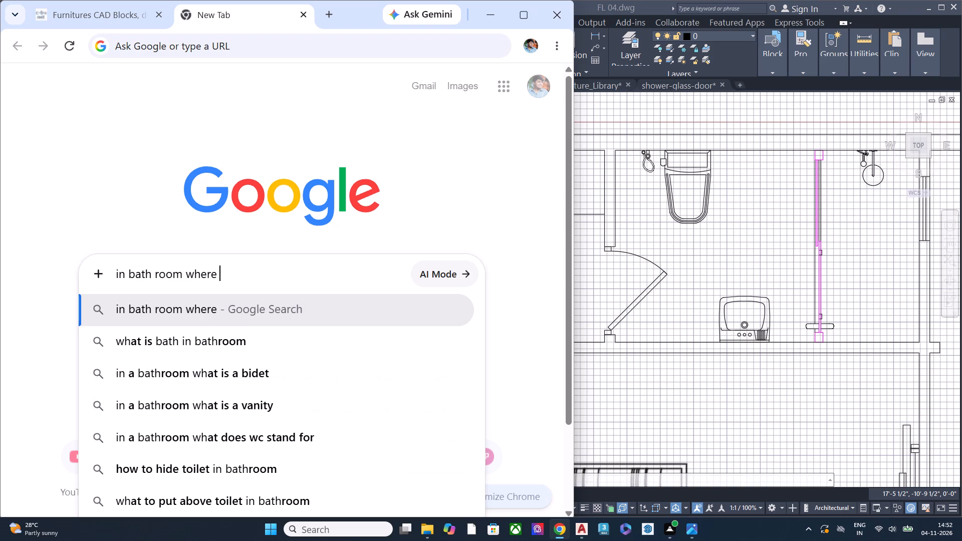
{"action": "type", "text": "will be th"}
{"action": "key", "text": "space"}
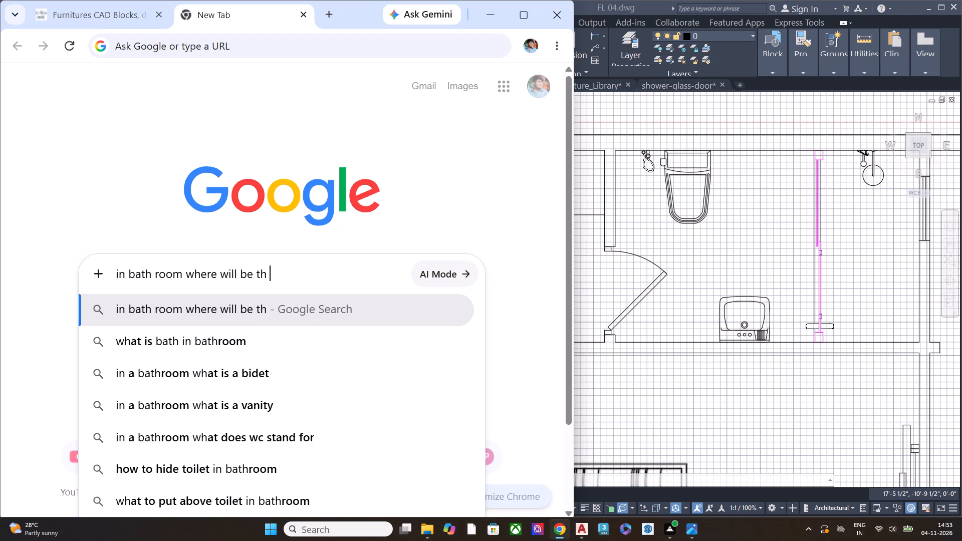
{"action": "key", "text": "BackSpace"}
{"action": "type", "text": "e wa"}
{"action": "type", "text": "ter"}
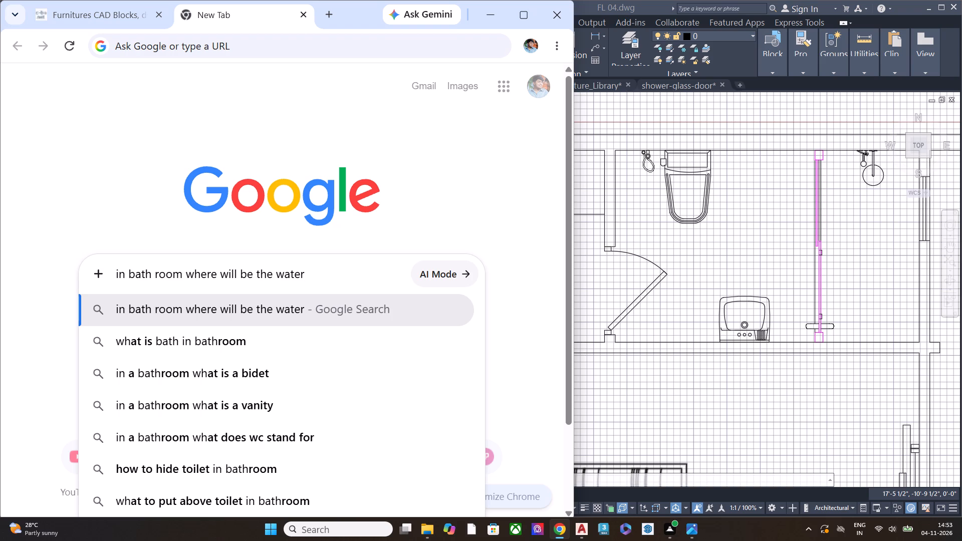
{"action": "key", "text": "space"}
{"action": "type", "text": "gun"}
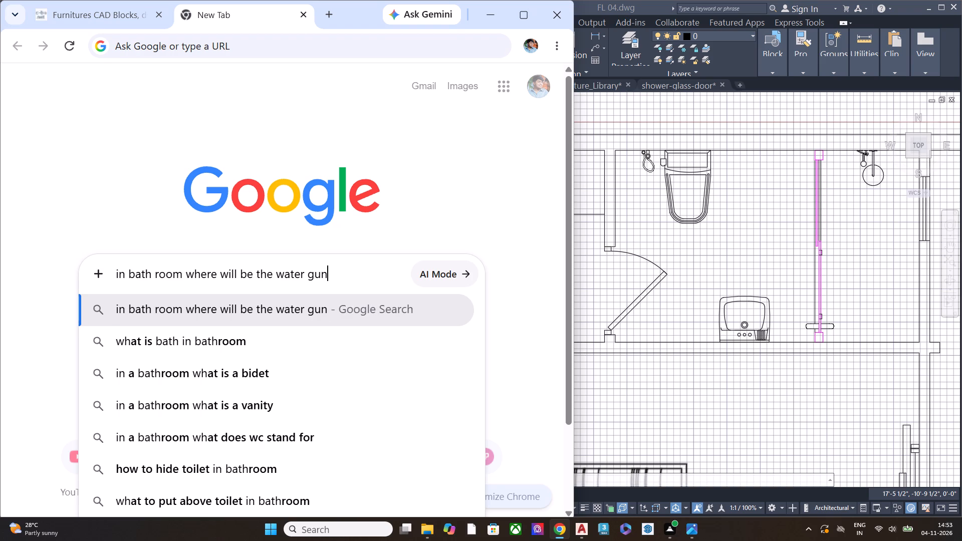
{"action": "key", "text": "Return"}
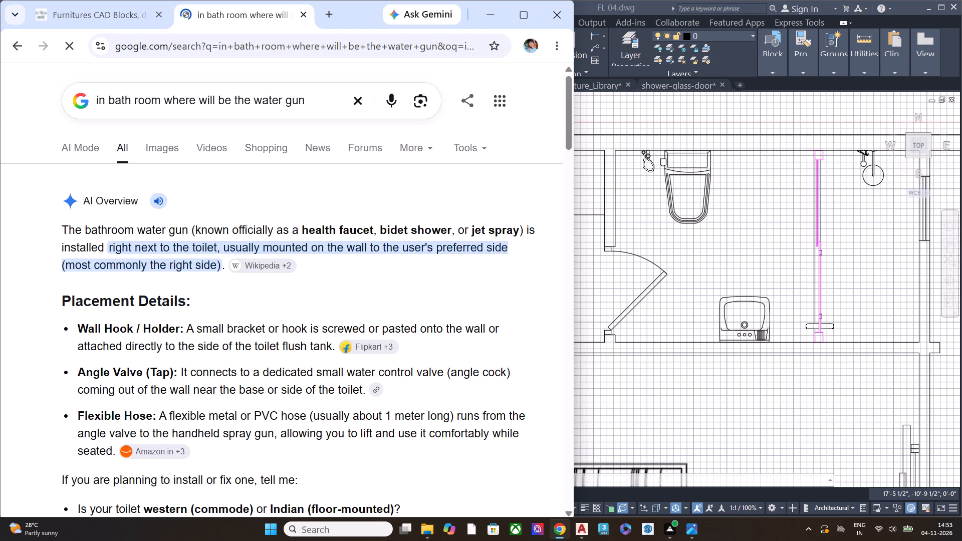
Check the image results for the bathroom water gun query and return to the full results.
{"action": "left_click", "coordinate": [168, 140]}
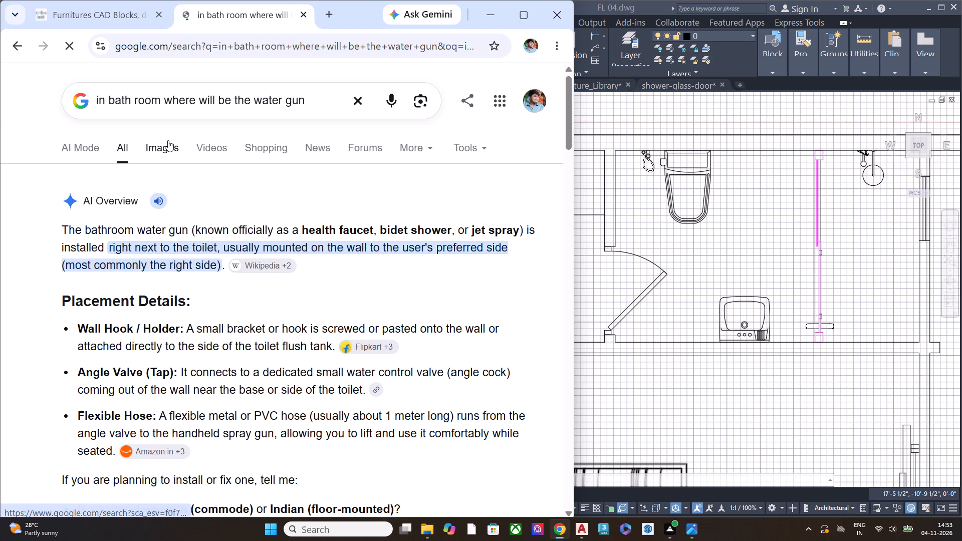
{"action": "left_click", "coordinate": [165, 151]}
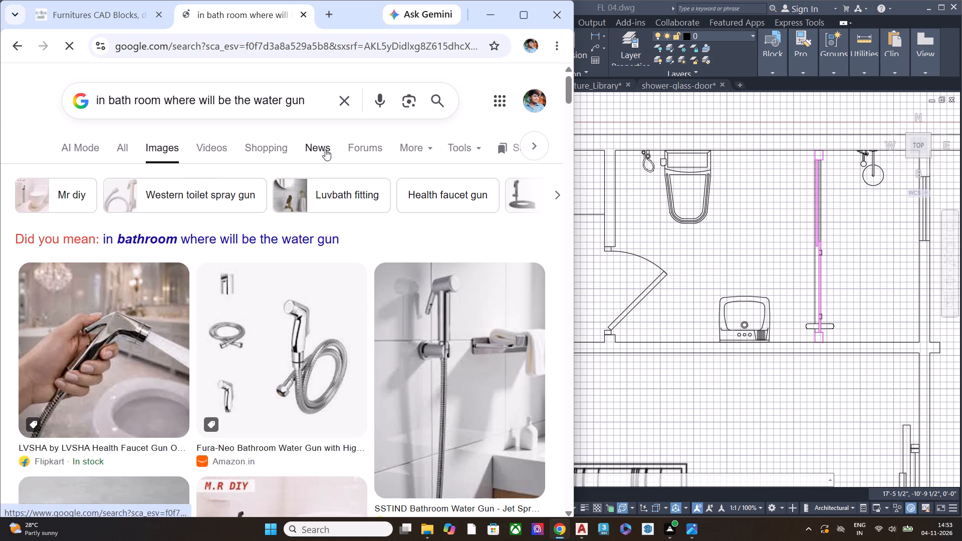
{"action": "left_click", "coordinate": [121, 149]}
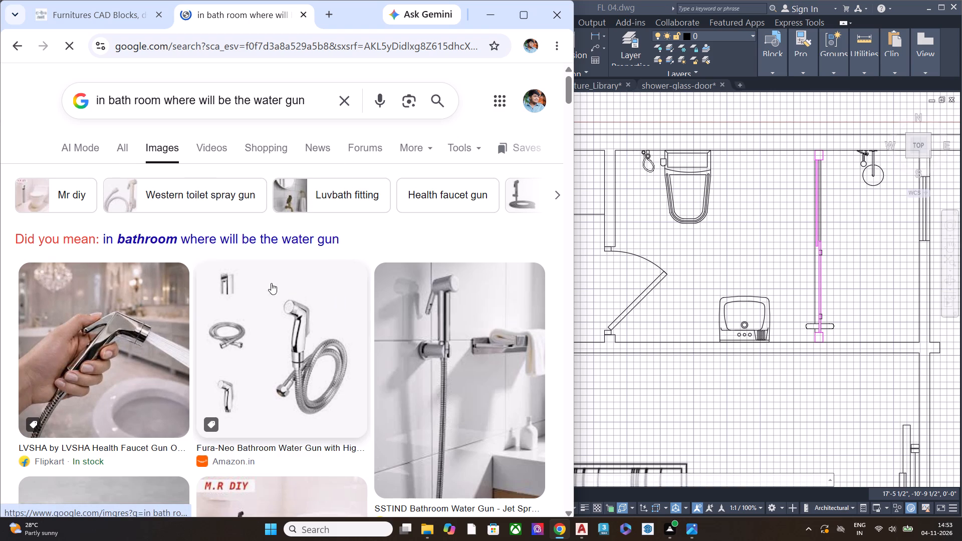
{"action": "left_click", "coordinate": [124, 154]}
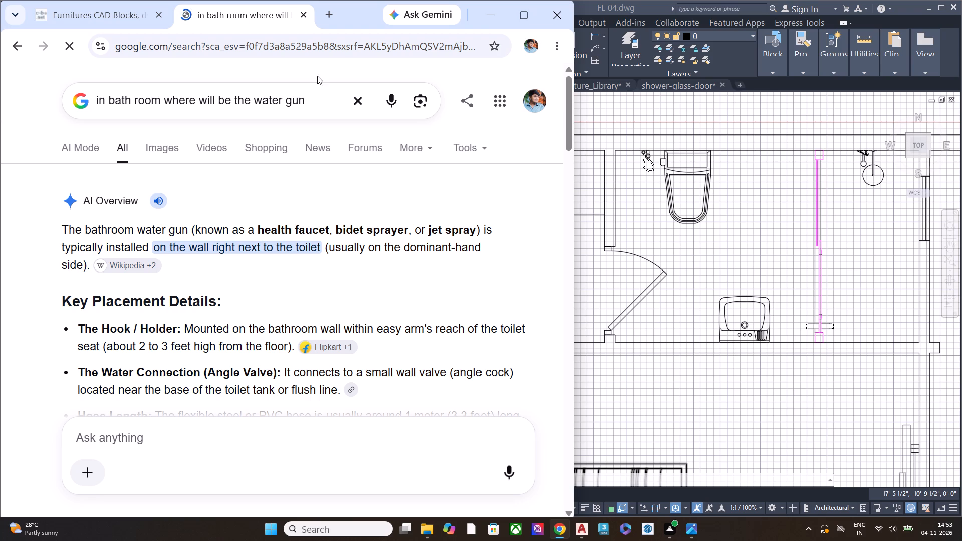
Extend the Google search to "in bath room where will be the water gun right or left".
{"action": "left_click", "coordinate": [322, 111]}
{"action": "key", "text": "space"}
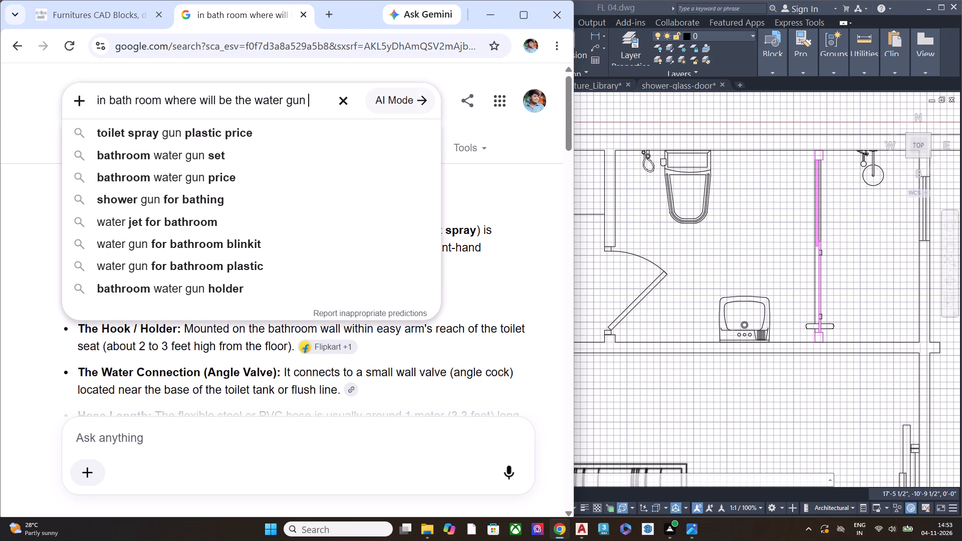
{"action": "type", "text": "right"}
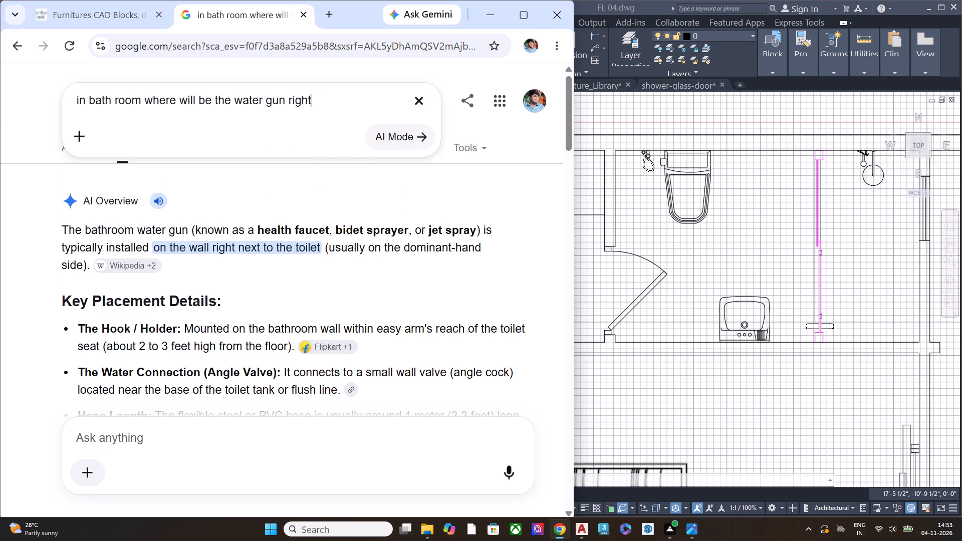
{"action": "key", "text": "space"}
{"action": "type", "text": "or left"}
{"action": "key", "text": "Return"}
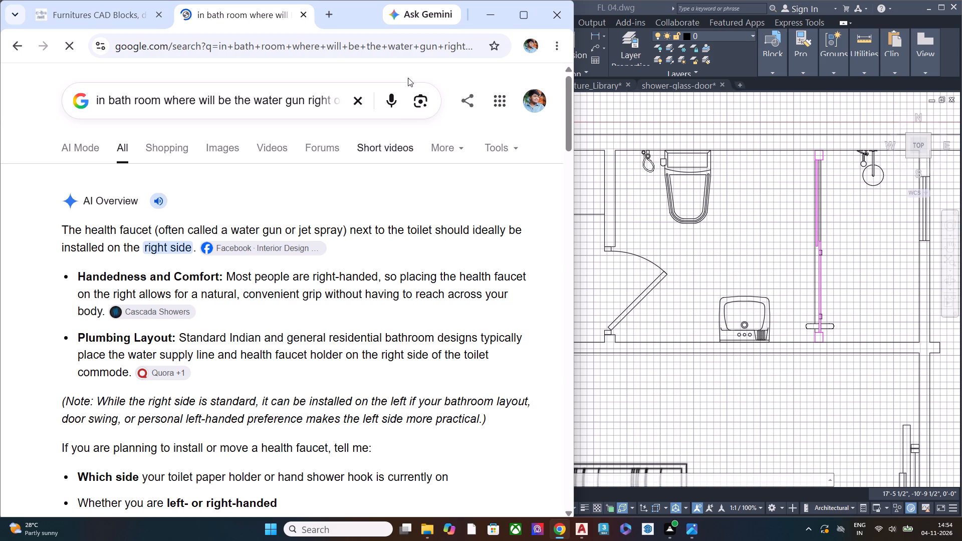
Close the search results page and minimise Chrome to return to the FL 04 drawing in AutoCAD.
{"action": "left_click", "coordinate": [299, 15]}
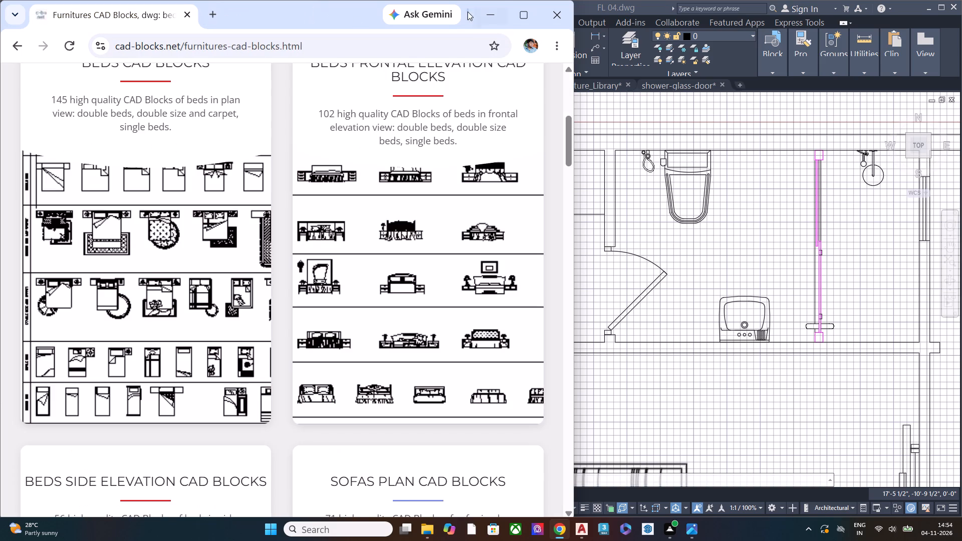
{"action": "left_click", "coordinate": [491, 15]}
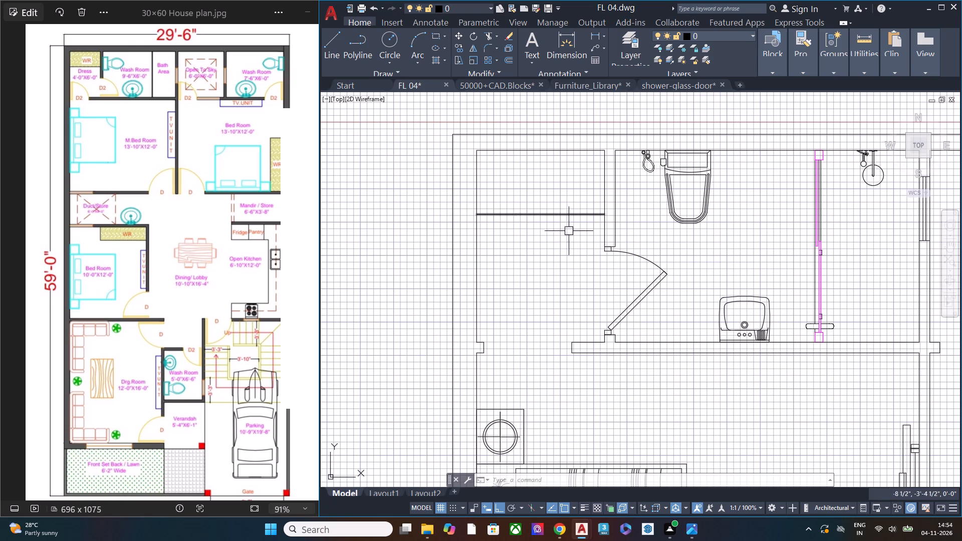
Save the FL 04 drawing.
{"action": "scroll", "coordinate": [645, 244], "scroll_direction": "down", "scroll_amount": 2}
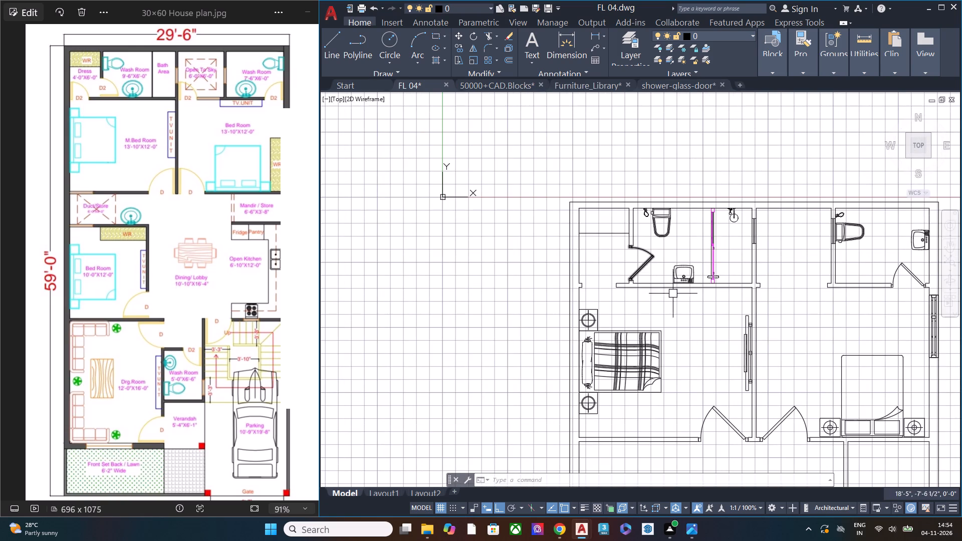
{"action": "middle_click_drag", "start_coordinate": [666, 318], "coordinate": [592, 258]}
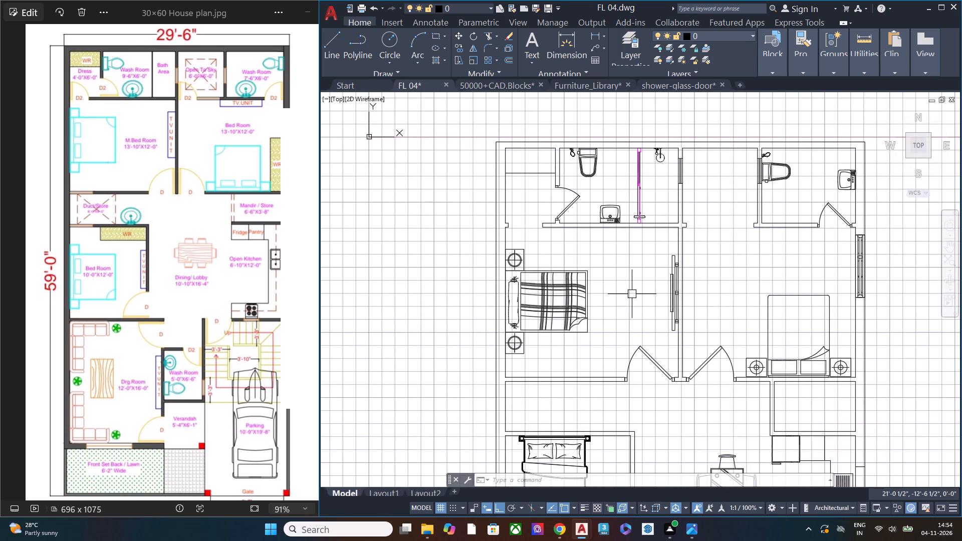
{"action": "key", "text": "ctrl+s"}
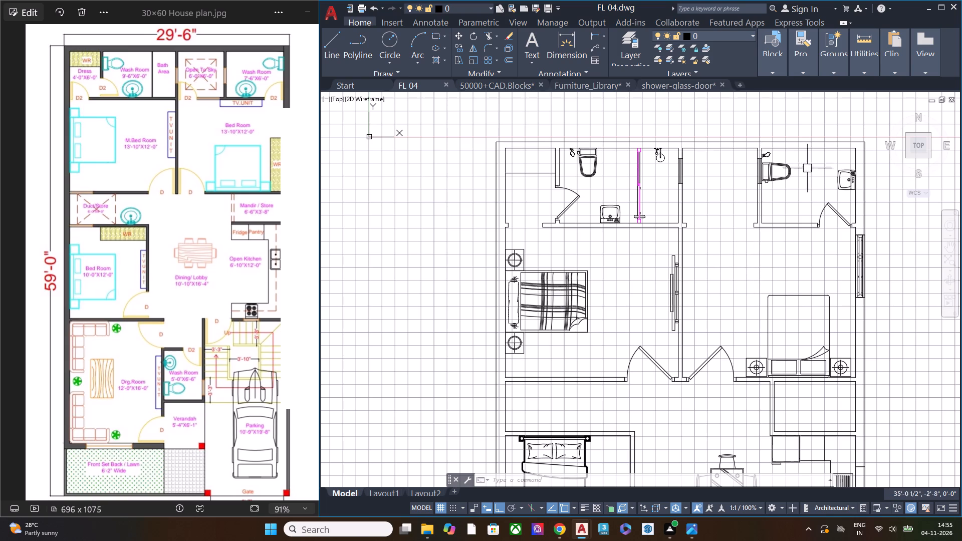
{"action": "scroll", "coordinate": [711, 174], "scroll_direction": "down", "scroll_amount": 1}
{"action": "middle_click_drag", "start_coordinate": [707, 220], "coordinate": [638, 227]}
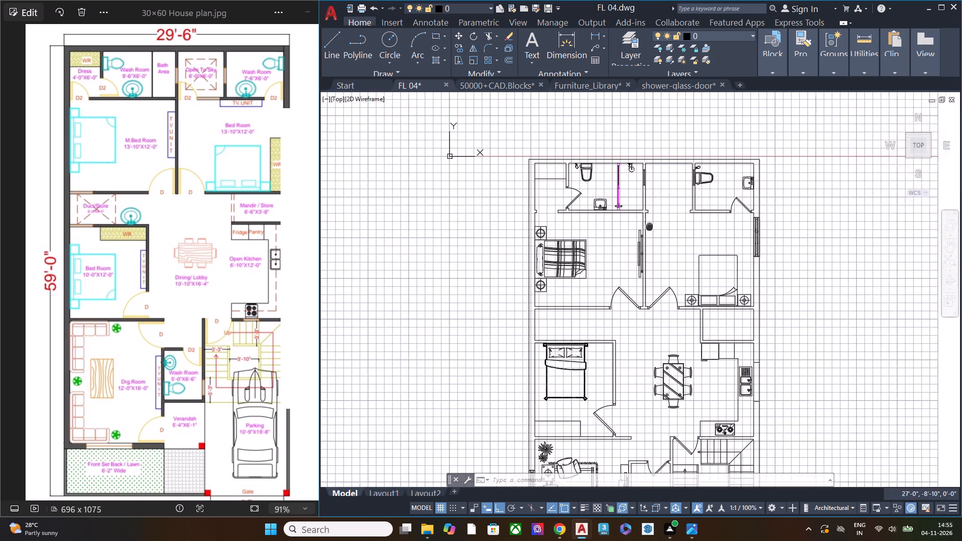
{"action": "middle_click_drag", "start_coordinate": [638, 227], "coordinate": [572, 235]}
{"action": "scroll", "coordinate": [647, 181], "scroll_direction": "up", "scroll_amount": 1}
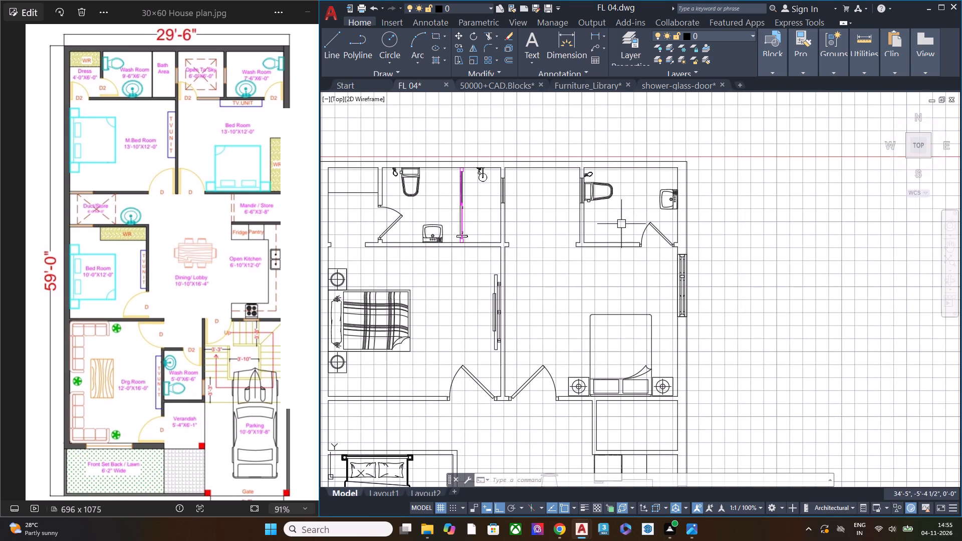
{"action": "scroll", "coordinate": [587, 230], "scroll_direction": "up", "scroll_amount": 1}
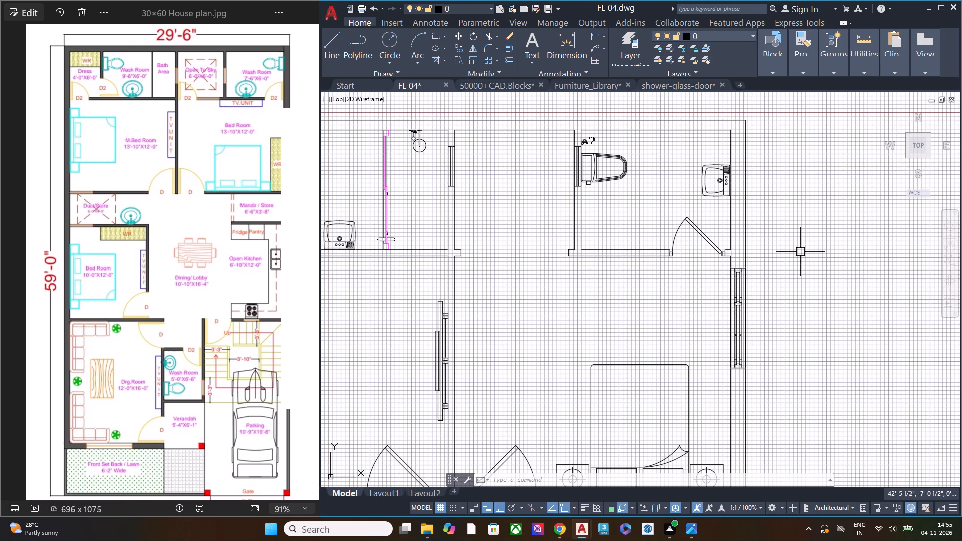
{"action": "key", "text": "ctrl+s"}
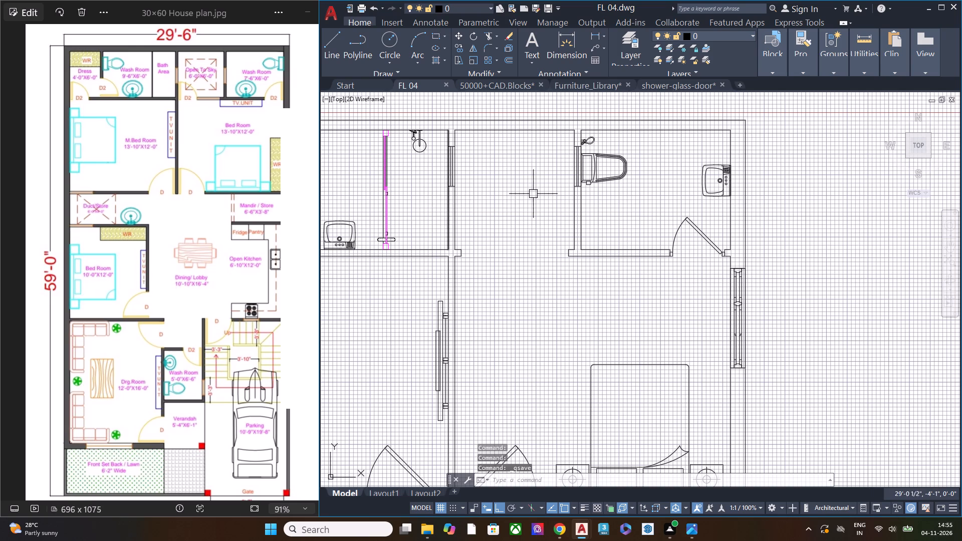
Draw a short horizontal line across the Mandir/Store's wall facing the dining lobby, just below the bedroom wall.
{"action": "scroll", "coordinate": [538, 205], "scroll_direction": "down", "scroll_amount": 1}
{"action": "middle_click_drag", "start_coordinate": [587, 282], "coordinate": [604, 320]}
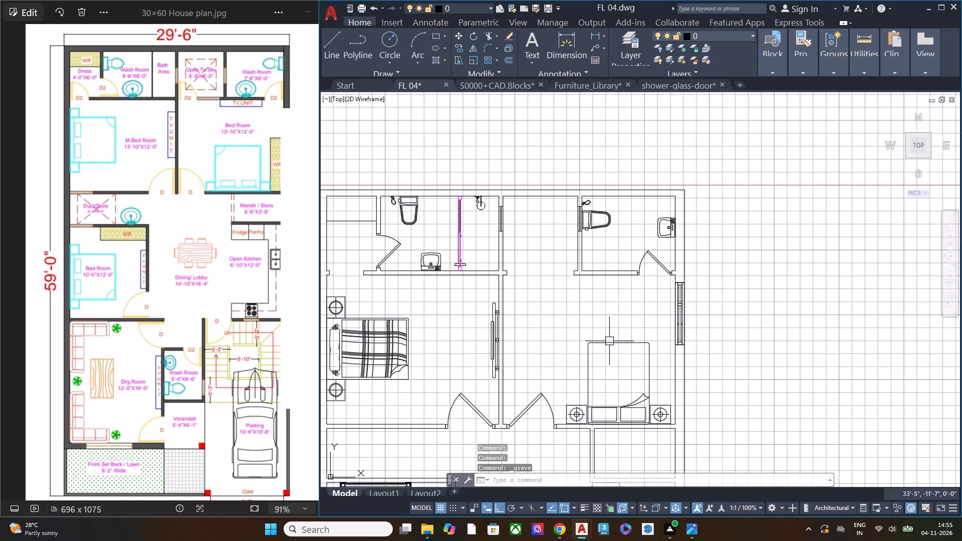
{"action": "middle_click_drag", "start_coordinate": [611, 381], "coordinate": [629, 259]}
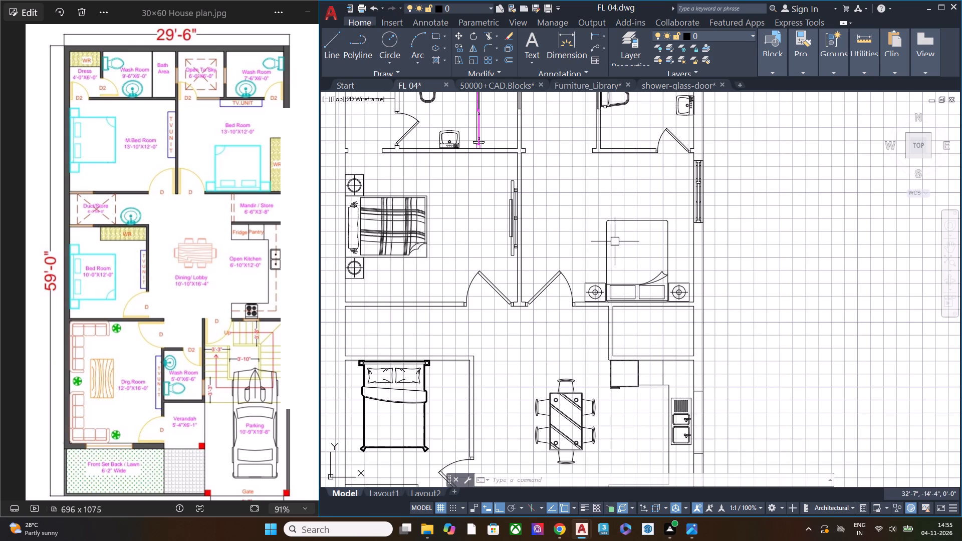
{"action": "scroll", "coordinate": [585, 249], "scroll_direction": "down", "scroll_amount": 2}
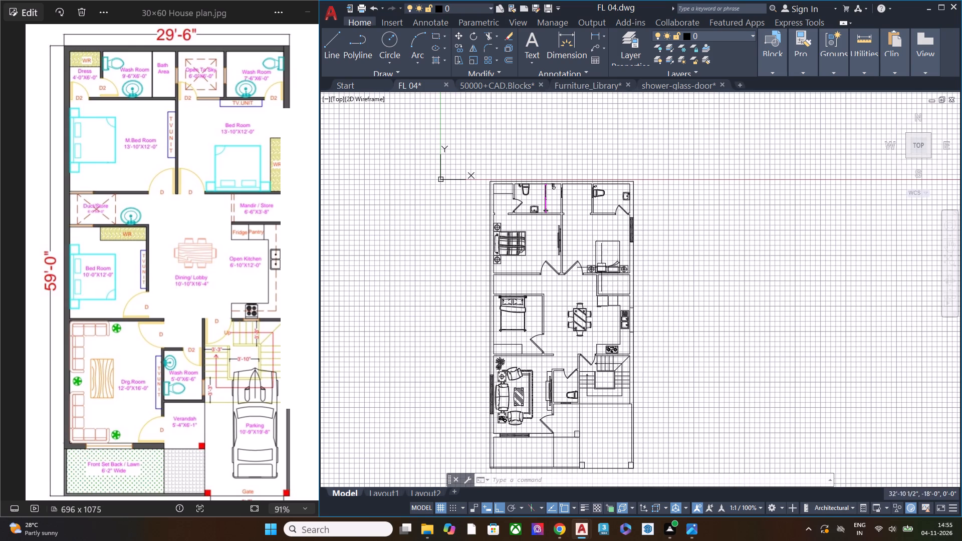
{"action": "middle_click_drag", "start_coordinate": [592, 303], "coordinate": [569, 261]}
{"action": "scroll", "coordinate": [585, 188], "scroll_direction": "up", "scroll_amount": 1}
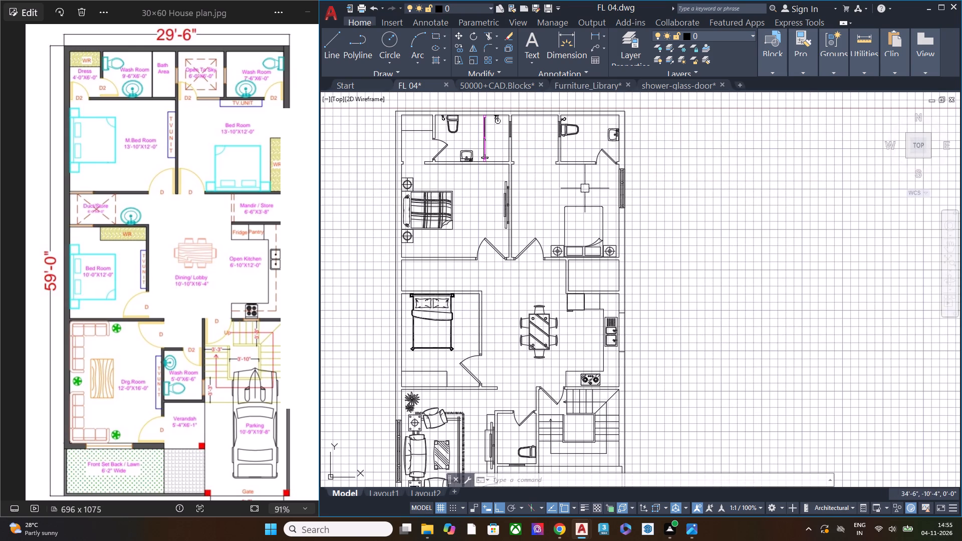
{"action": "scroll", "coordinate": [529, 217], "scroll_direction": "up", "scroll_amount": 1}
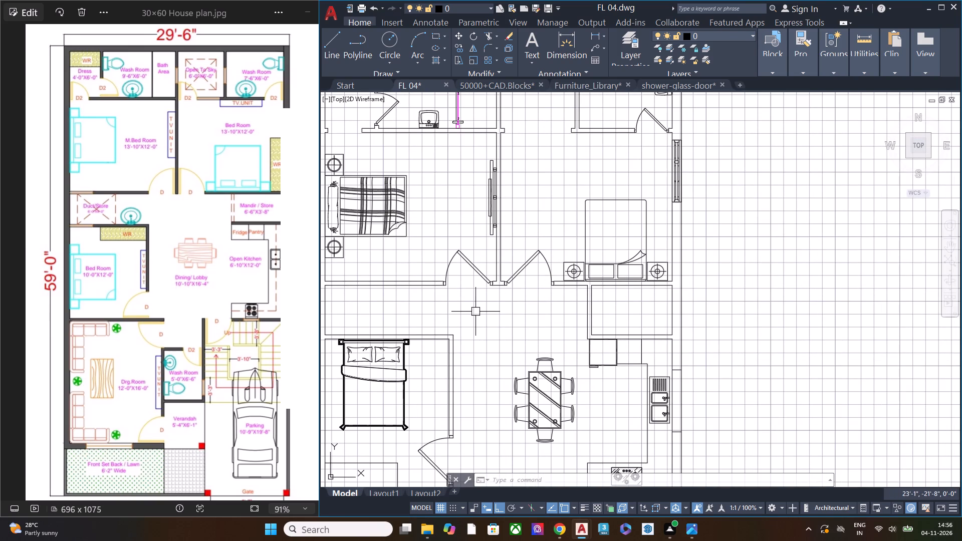
{"action": "key", "text": "l"}
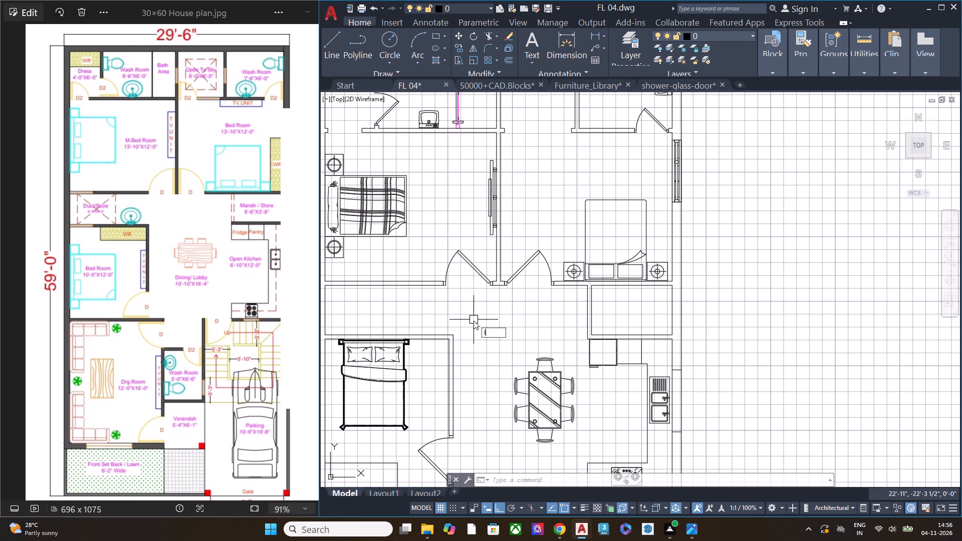
{"action": "key", "text": "space"}
{"action": "scroll", "coordinate": [547, 295], "scroll_direction": "up", "scroll_amount": 2}
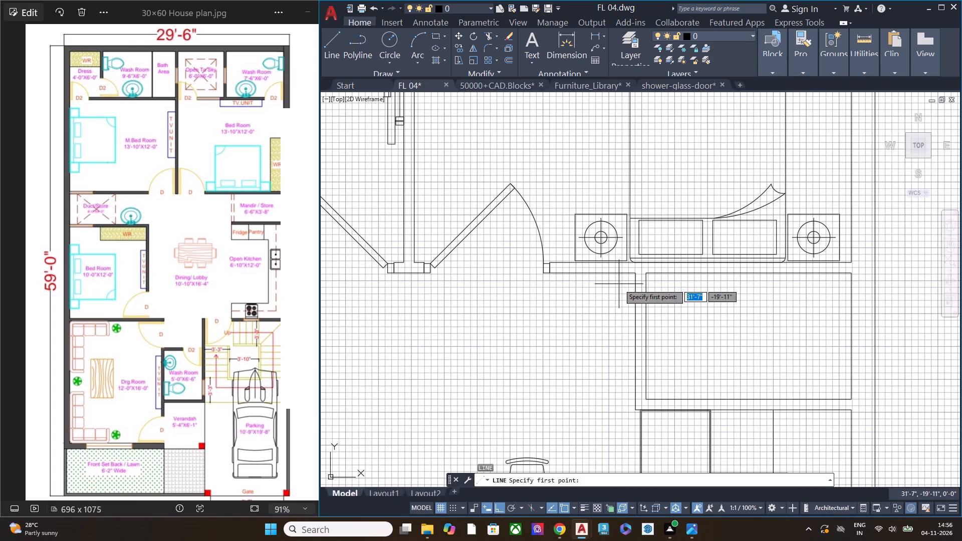
{"action": "left_click", "coordinate": [619, 284]}
{"action": "left_click", "coordinate": [674, 286]}
{"action": "key", "text": "space"}
Copy the short line about 3' down the same Mandir/Store wall, near its lower corner, for the opening's other edge.
{"action": "left_click", "coordinate": [664, 288]}
{"action": "left_click", "coordinate": [659, 281]}
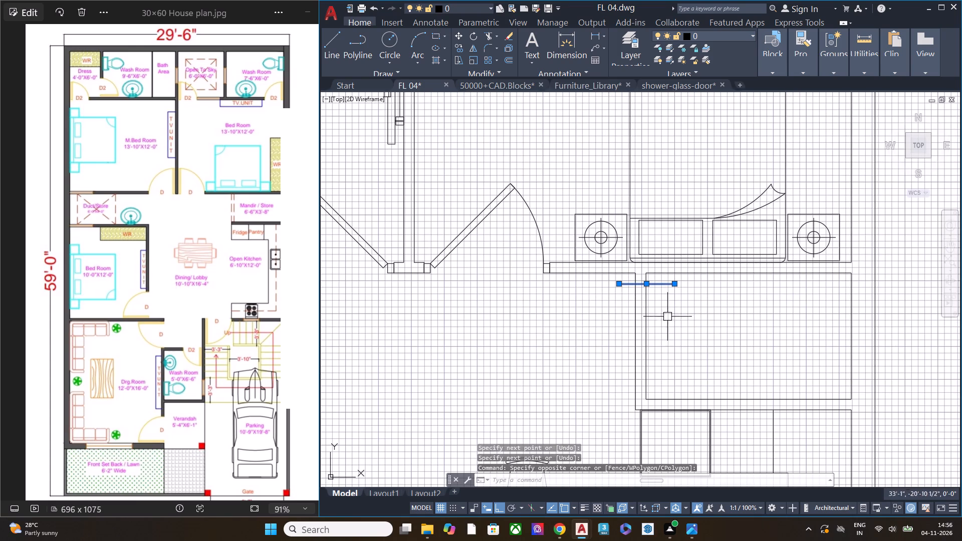
{"action": "key", "text": "c"}
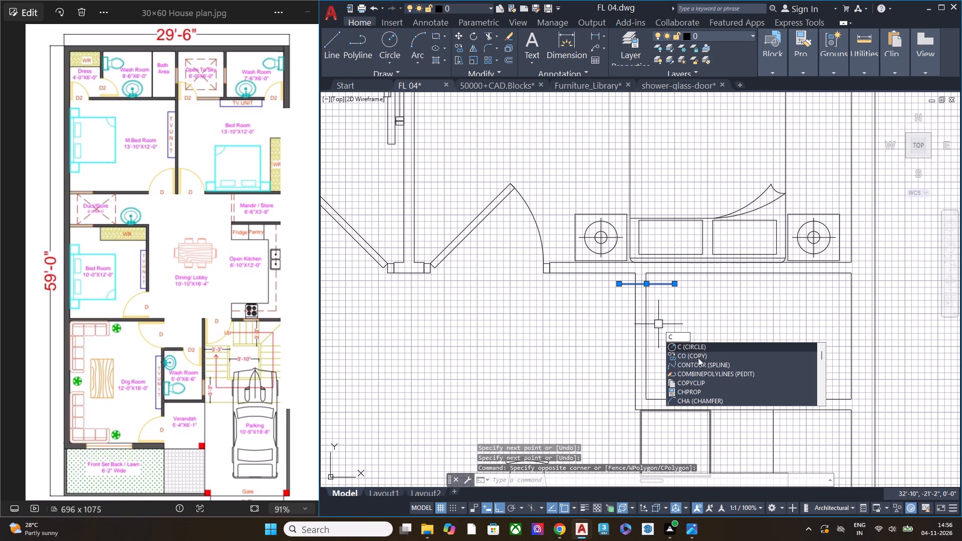
{"action": "left_click", "coordinate": [698, 356]}
{"action": "left_click", "coordinate": [699, 318]}
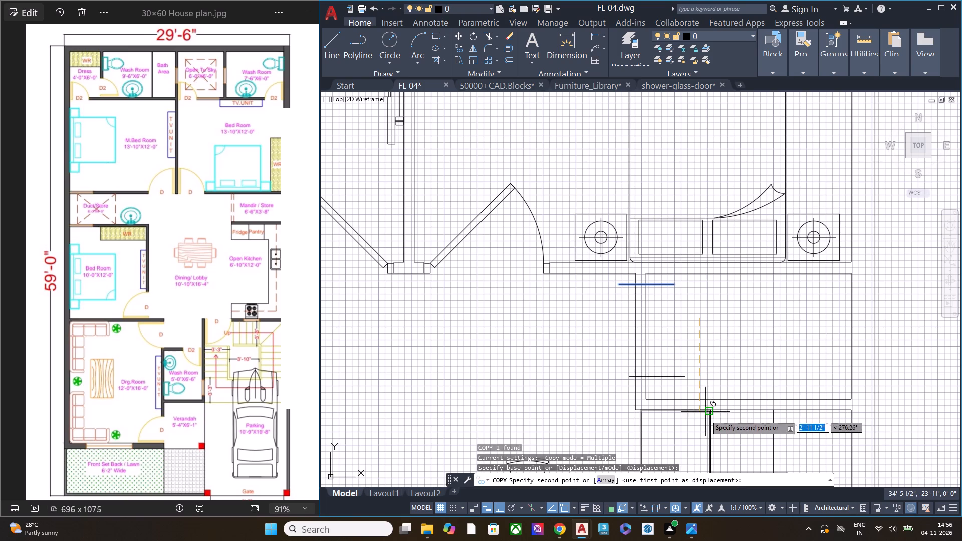
{"action": "left_click", "coordinate": [704, 419]}
{"action": "key", "text": "Escape"}
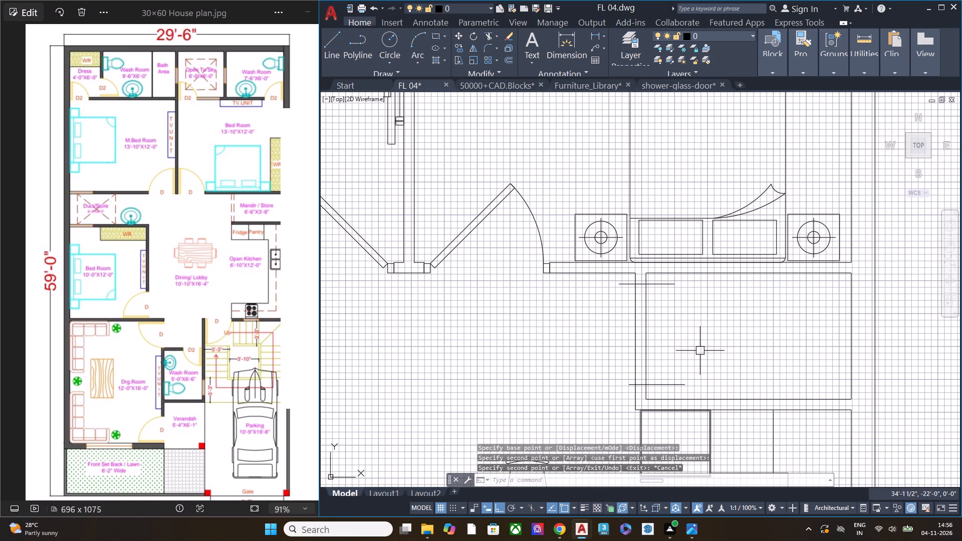
Trim both short lines to the wall thickness and cut away the wall between them to open the Mandir/Store entrance.
{"action": "type", "text": "tr"}
{"action": "key", "text": "space"}
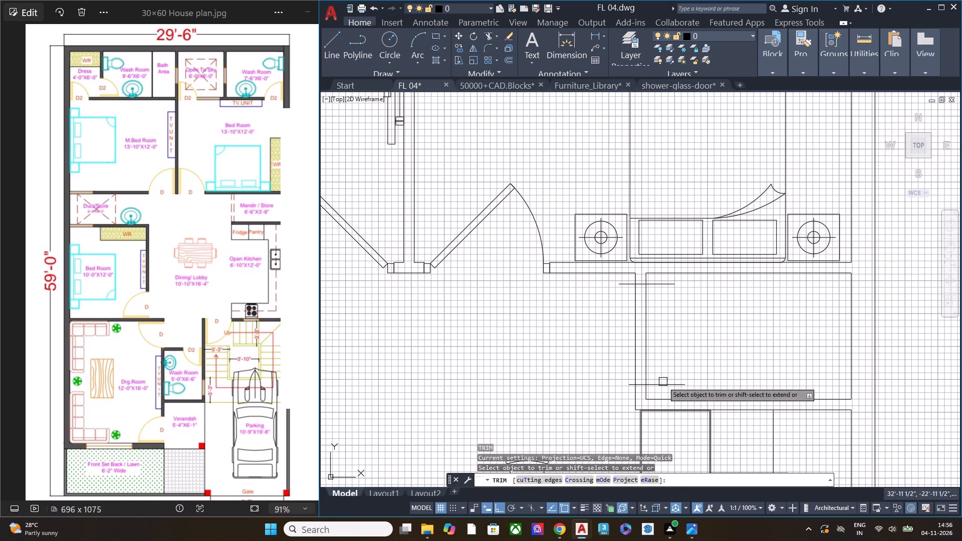
{"action": "left_click", "coordinate": [663, 384]}
{"action": "left_click", "coordinate": [628, 386]}
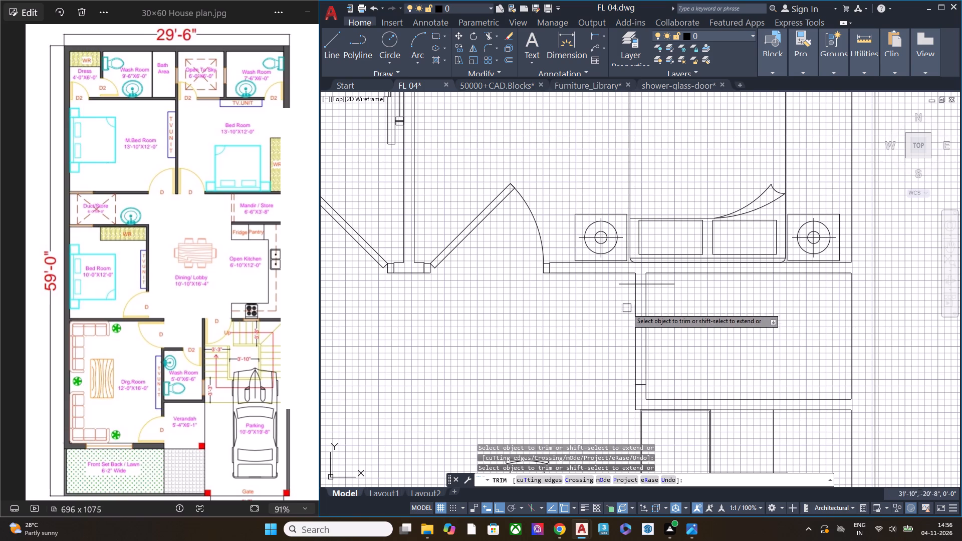
{"action": "left_click", "coordinate": [629, 287]}
{"action": "left_click", "coordinate": [655, 287]}
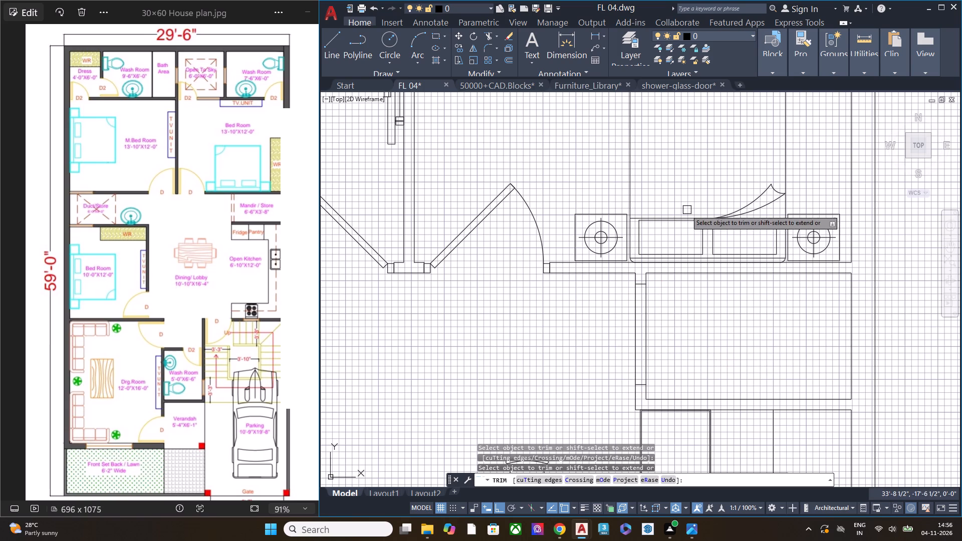
{"action": "left_click", "coordinate": [668, 329]}
{"action": "left_click", "coordinate": [603, 323]}
{"action": "key", "text": "Escape"}
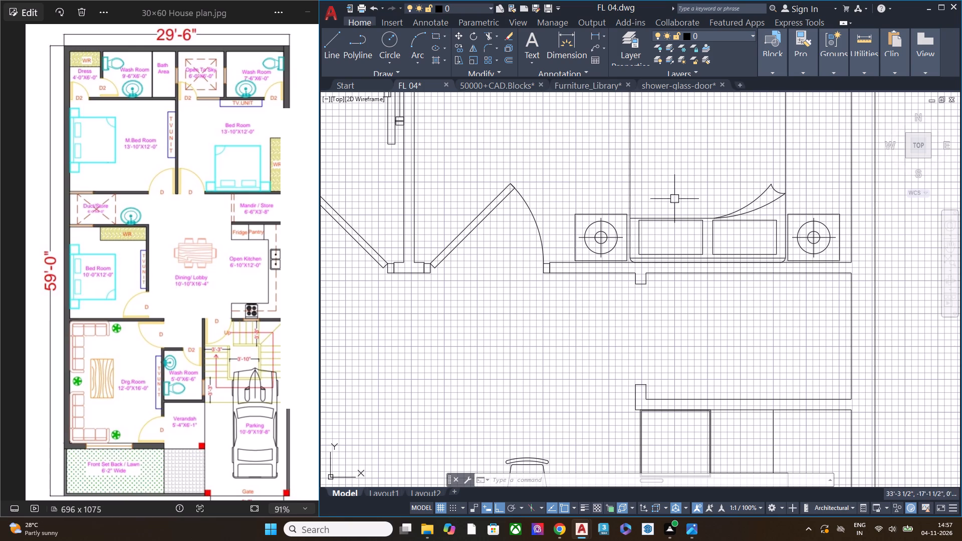
Save the drawing with the new Mandir/Store opening.
{"action": "key", "text": "ctrl+s"}
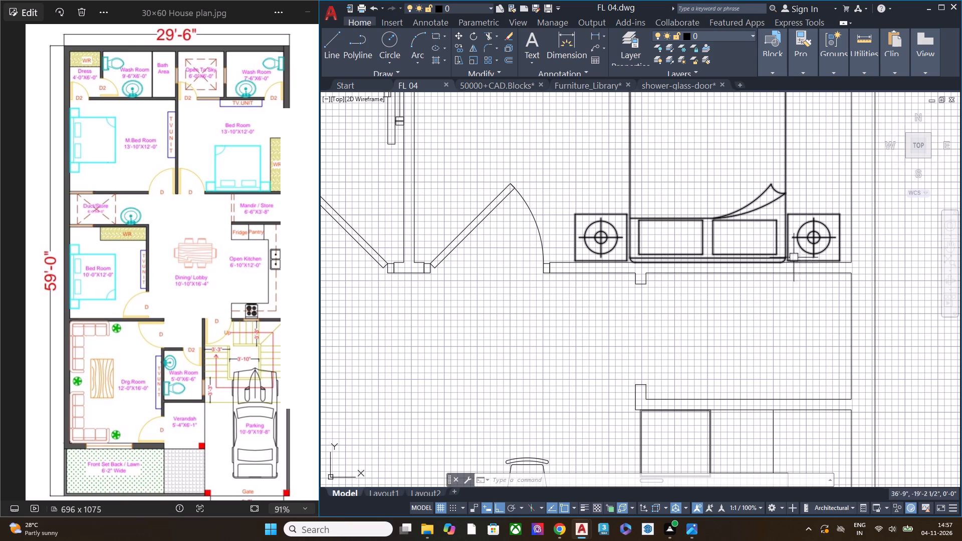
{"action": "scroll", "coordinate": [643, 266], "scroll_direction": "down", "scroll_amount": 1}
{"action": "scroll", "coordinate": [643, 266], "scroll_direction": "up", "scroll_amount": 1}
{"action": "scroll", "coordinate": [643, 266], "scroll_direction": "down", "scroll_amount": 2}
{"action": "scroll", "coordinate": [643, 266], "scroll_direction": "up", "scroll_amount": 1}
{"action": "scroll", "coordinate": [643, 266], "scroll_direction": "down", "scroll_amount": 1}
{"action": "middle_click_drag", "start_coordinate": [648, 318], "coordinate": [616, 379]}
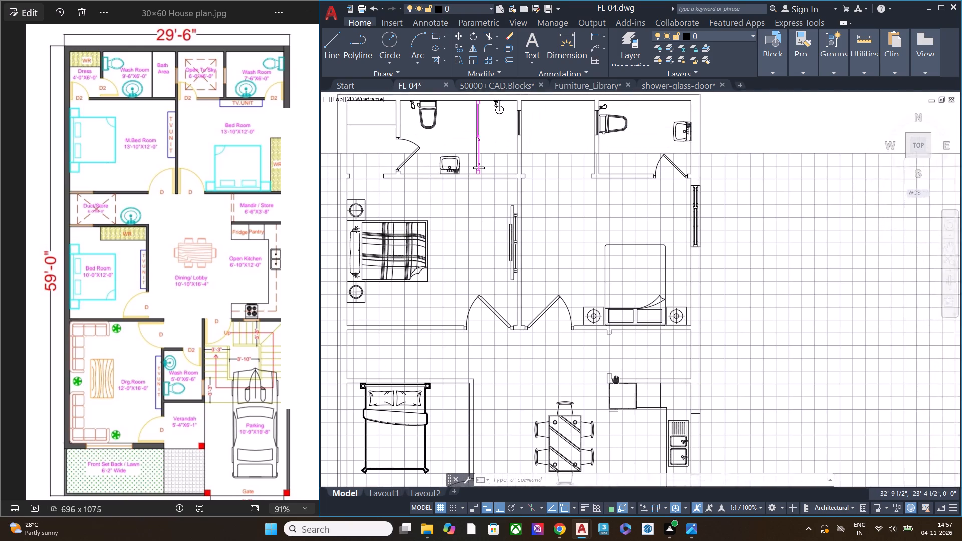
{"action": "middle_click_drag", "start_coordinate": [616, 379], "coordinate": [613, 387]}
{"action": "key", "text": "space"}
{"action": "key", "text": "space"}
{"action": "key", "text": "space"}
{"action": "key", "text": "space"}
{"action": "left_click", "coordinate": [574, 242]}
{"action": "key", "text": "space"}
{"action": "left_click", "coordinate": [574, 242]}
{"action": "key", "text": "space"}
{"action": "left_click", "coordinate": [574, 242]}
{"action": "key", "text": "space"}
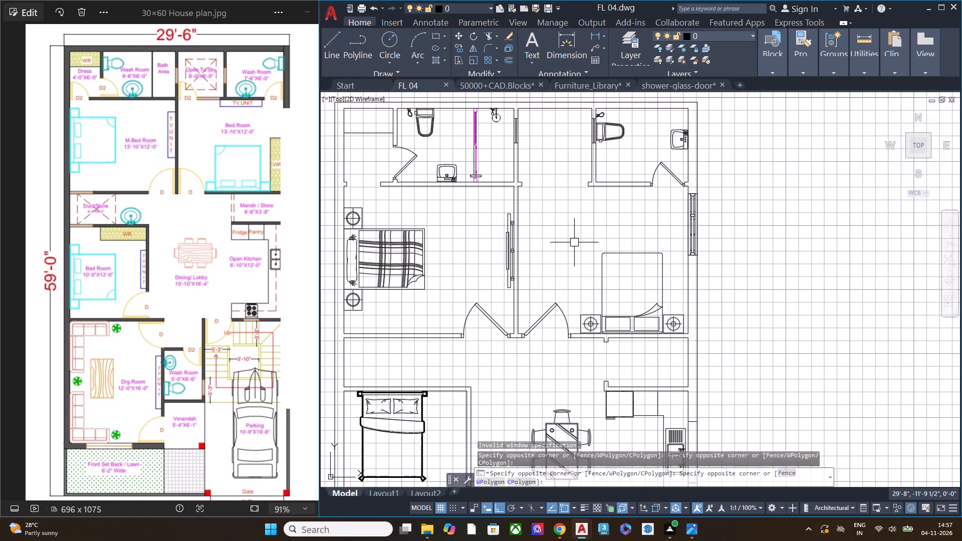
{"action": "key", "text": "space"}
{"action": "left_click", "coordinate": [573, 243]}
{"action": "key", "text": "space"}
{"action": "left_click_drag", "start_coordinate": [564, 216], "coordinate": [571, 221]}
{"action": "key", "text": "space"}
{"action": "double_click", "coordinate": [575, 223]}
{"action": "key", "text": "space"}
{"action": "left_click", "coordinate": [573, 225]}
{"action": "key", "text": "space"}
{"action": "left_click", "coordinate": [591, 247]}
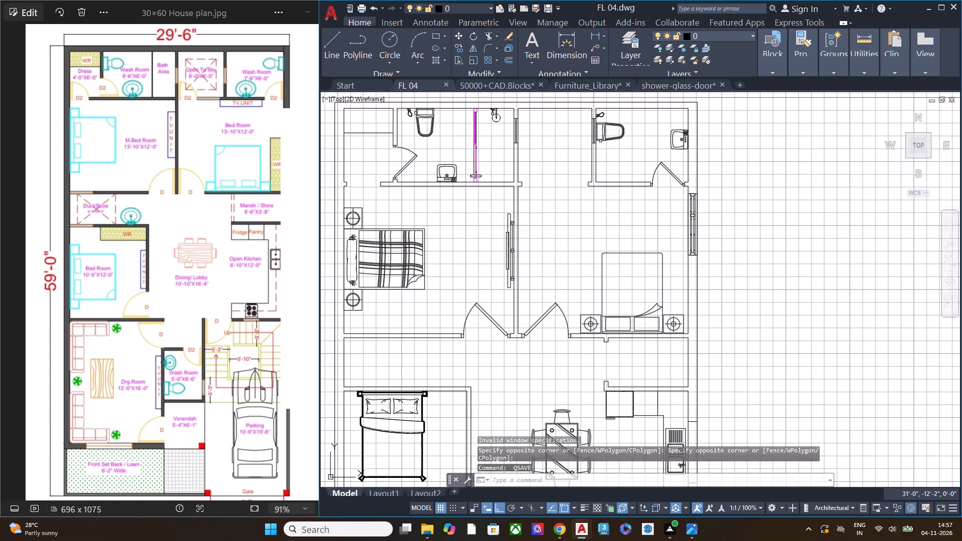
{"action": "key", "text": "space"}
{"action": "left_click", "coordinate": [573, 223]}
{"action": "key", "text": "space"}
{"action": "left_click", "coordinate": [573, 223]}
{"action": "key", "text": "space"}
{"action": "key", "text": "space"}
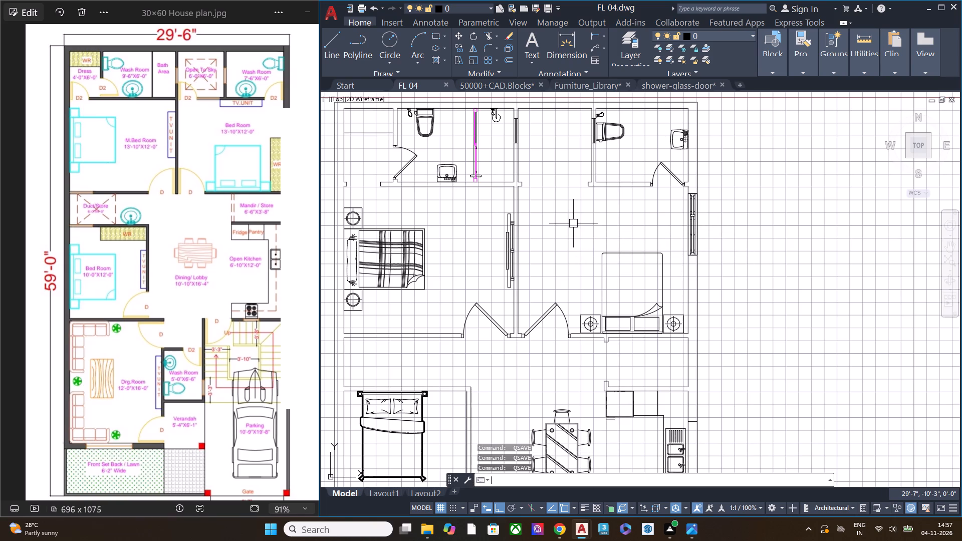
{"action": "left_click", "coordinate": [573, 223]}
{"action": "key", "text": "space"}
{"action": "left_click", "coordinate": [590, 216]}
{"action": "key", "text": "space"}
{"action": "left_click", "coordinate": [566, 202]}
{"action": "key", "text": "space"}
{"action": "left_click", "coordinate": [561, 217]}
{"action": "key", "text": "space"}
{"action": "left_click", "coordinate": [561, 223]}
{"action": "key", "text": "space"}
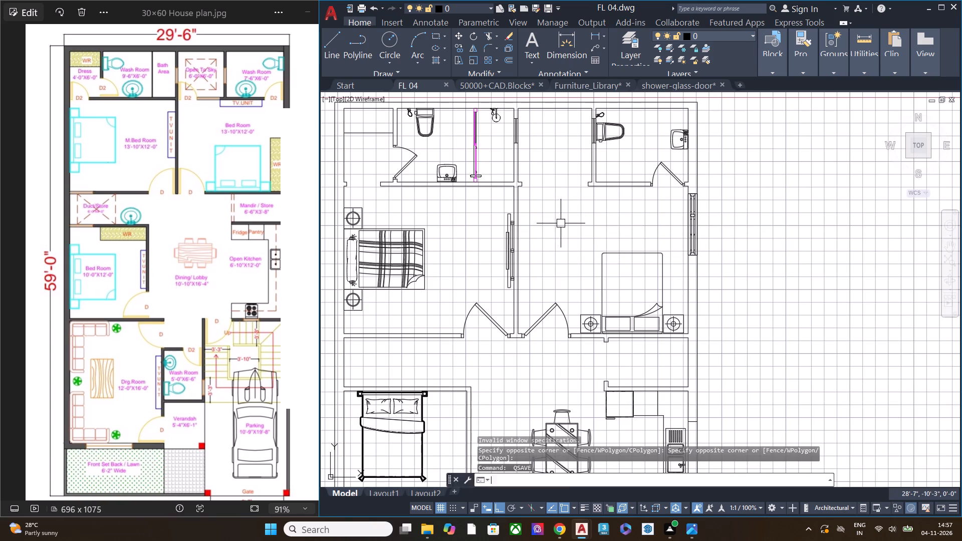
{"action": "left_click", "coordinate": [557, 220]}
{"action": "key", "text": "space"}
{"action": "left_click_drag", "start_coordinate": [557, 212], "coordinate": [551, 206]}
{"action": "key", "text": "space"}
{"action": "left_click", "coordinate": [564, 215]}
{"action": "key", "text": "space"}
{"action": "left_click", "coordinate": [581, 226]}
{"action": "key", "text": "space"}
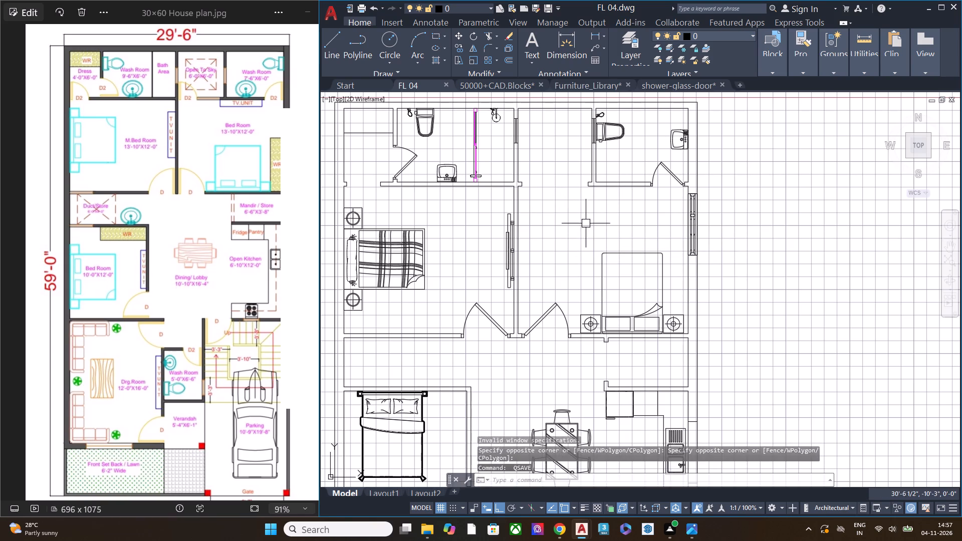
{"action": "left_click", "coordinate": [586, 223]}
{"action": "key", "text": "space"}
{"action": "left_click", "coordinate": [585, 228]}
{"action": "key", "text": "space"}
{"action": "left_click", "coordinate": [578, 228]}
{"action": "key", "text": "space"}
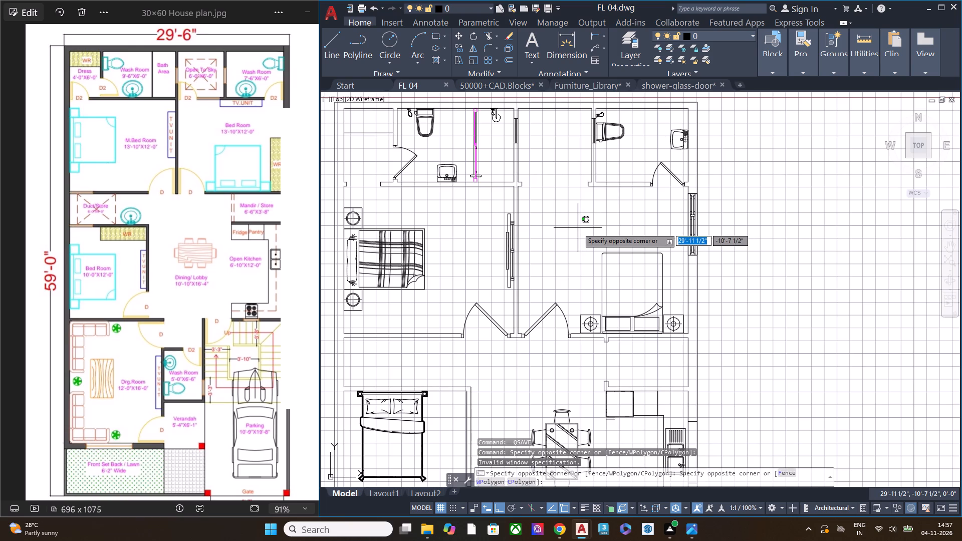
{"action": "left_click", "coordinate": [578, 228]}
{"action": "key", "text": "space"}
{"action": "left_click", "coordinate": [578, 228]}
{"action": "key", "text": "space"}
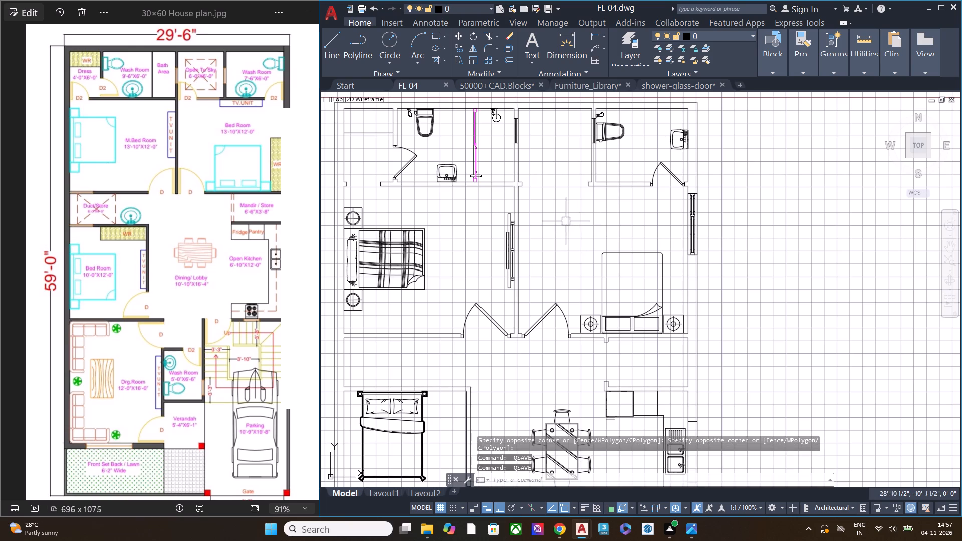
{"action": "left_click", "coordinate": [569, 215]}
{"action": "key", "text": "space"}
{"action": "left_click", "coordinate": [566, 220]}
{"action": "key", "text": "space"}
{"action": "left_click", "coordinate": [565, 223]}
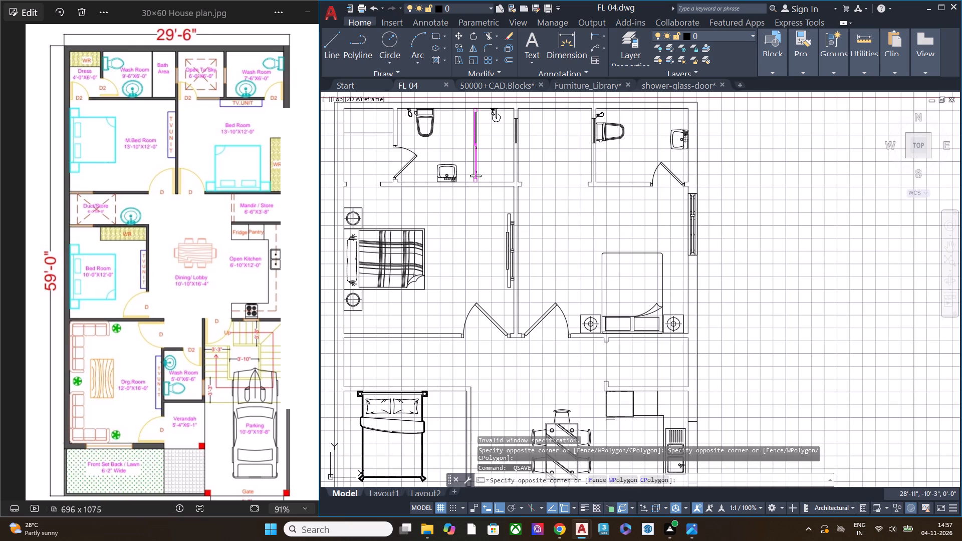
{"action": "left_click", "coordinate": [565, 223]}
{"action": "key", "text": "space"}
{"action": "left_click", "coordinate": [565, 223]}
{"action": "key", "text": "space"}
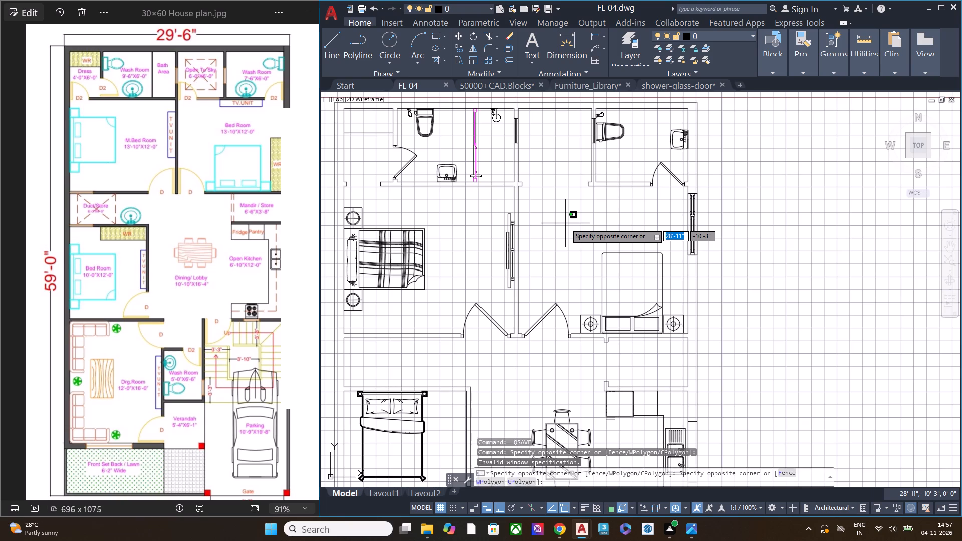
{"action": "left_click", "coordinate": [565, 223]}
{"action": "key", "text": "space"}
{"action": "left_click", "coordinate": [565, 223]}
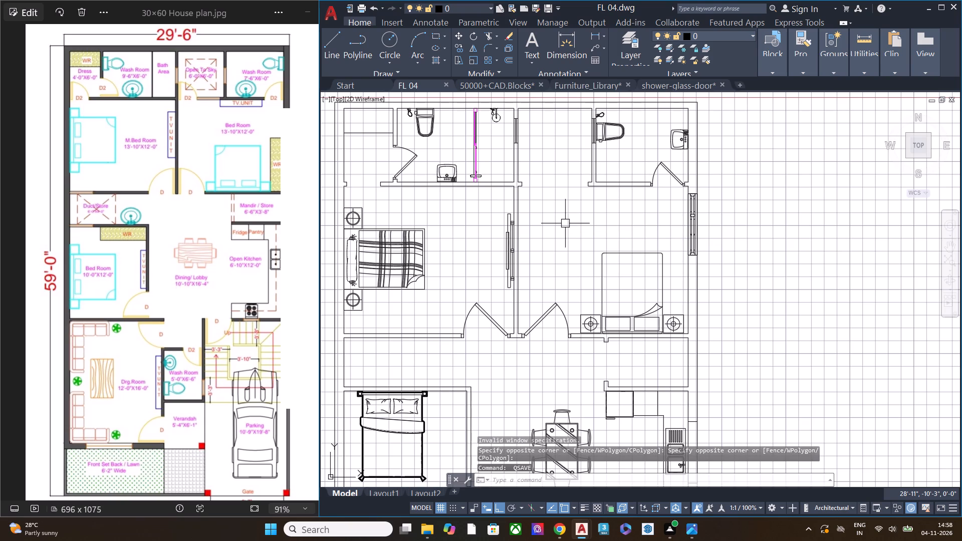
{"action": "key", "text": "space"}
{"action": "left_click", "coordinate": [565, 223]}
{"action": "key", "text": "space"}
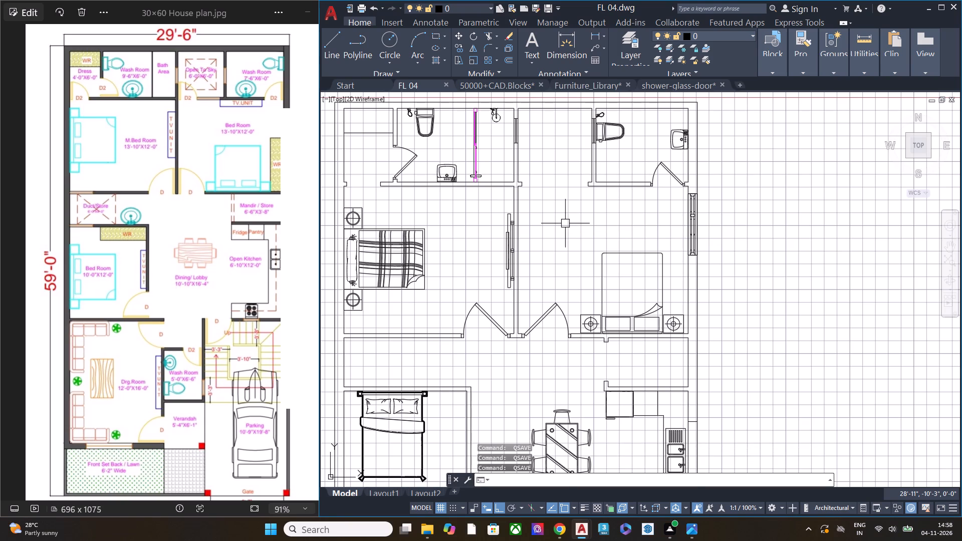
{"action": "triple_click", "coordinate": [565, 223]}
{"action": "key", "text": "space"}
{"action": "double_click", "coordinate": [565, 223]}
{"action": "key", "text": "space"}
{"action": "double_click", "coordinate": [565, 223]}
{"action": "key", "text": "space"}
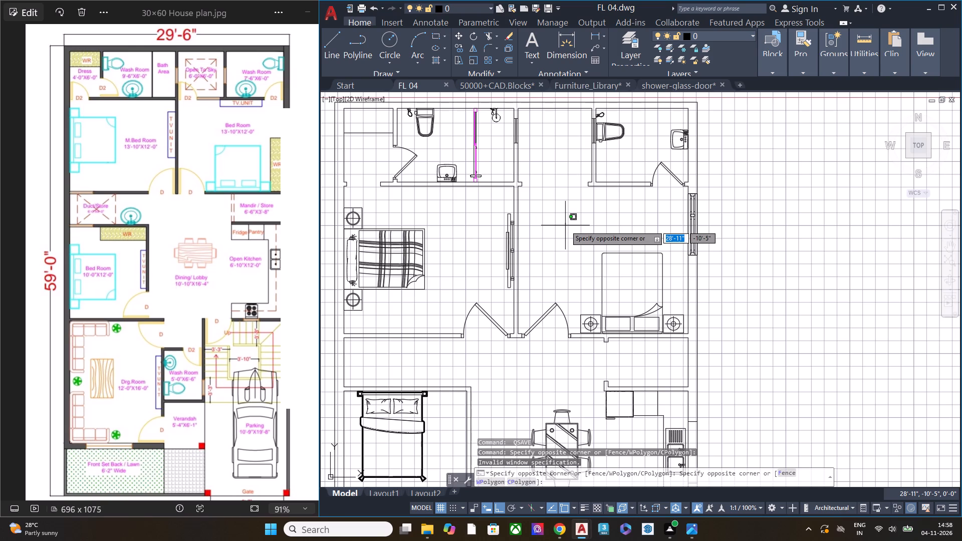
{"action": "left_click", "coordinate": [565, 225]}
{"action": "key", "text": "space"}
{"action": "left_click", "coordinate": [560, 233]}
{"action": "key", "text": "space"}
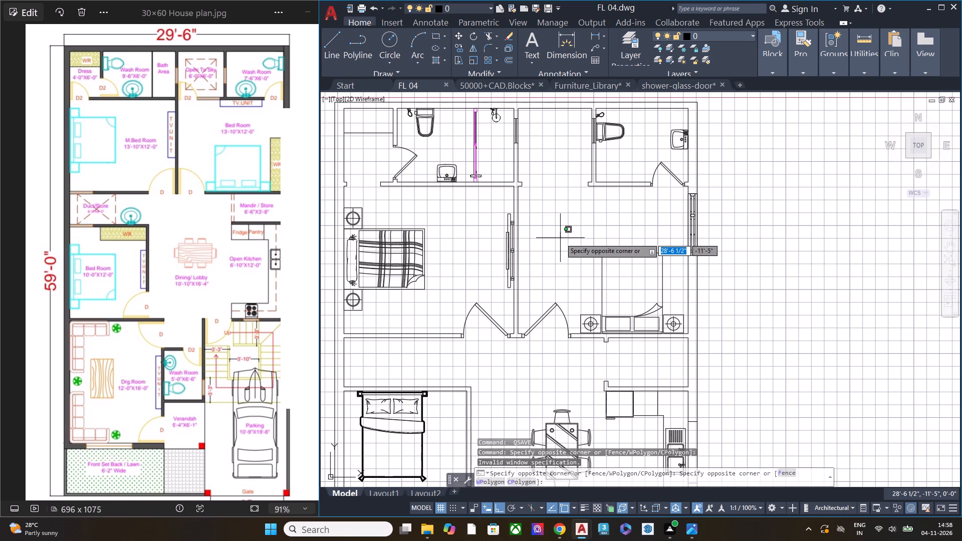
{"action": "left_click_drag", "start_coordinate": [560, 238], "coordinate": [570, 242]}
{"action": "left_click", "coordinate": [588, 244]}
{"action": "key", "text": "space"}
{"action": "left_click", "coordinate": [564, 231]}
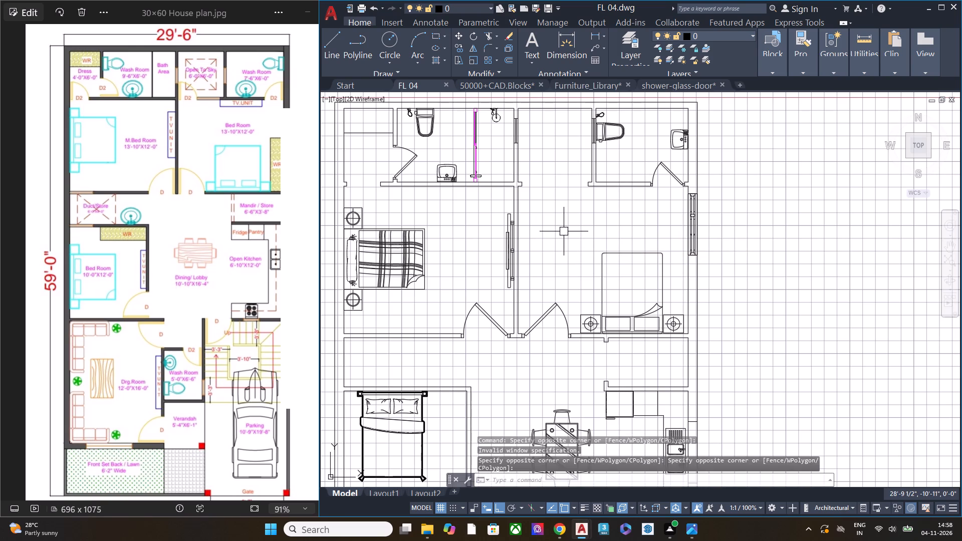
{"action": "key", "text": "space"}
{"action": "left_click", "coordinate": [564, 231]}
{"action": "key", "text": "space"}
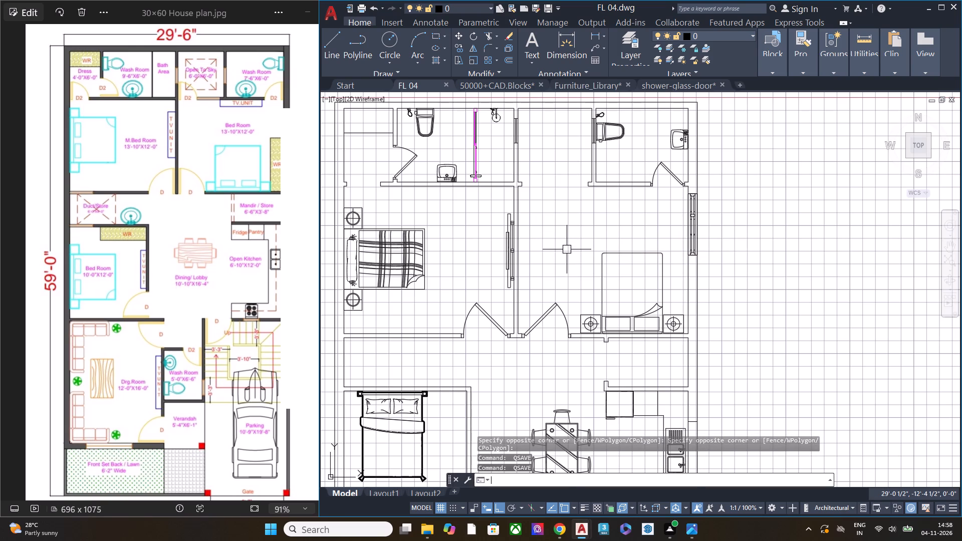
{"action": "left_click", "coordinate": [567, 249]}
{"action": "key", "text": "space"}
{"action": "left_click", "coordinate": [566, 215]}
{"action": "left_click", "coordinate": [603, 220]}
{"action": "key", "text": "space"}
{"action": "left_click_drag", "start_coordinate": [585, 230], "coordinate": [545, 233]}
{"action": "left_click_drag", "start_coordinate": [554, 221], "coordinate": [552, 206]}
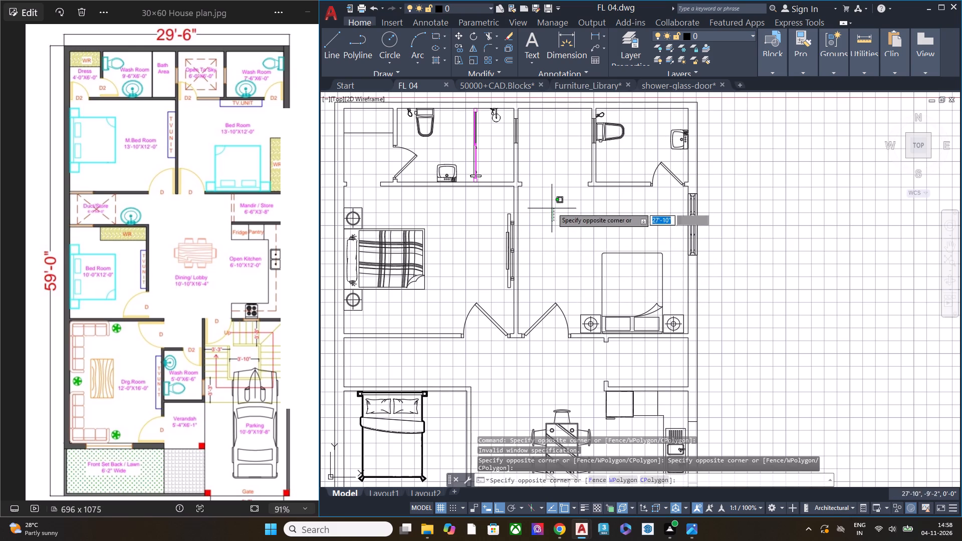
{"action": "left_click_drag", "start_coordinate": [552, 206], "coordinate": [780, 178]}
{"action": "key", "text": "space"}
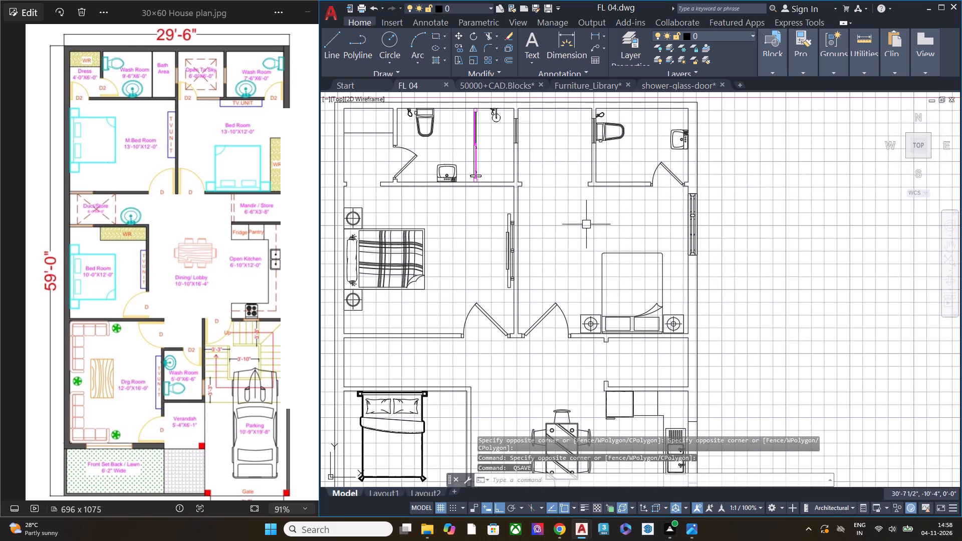
Save the FL 04 drawing with the whole furnished floor plan in view.
{"action": "scroll", "coordinate": [594, 230], "scroll_direction": "down", "scroll_amount": 1}
{"action": "middle_click_drag", "start_coordinate": [625, 245], "coordinate": [655, 168]}
{"action": "key", "text": "space"}
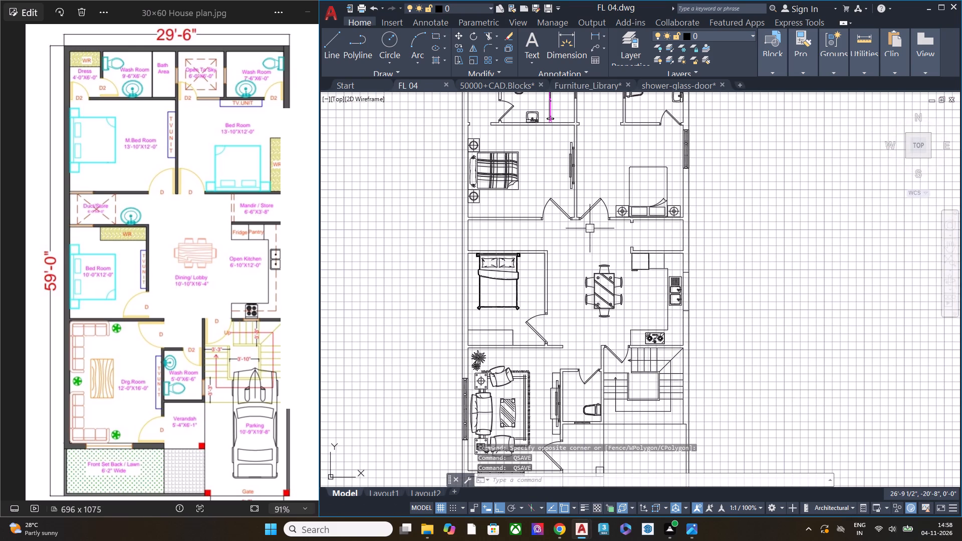
{"action": "key", "text": "ctrl+s"}
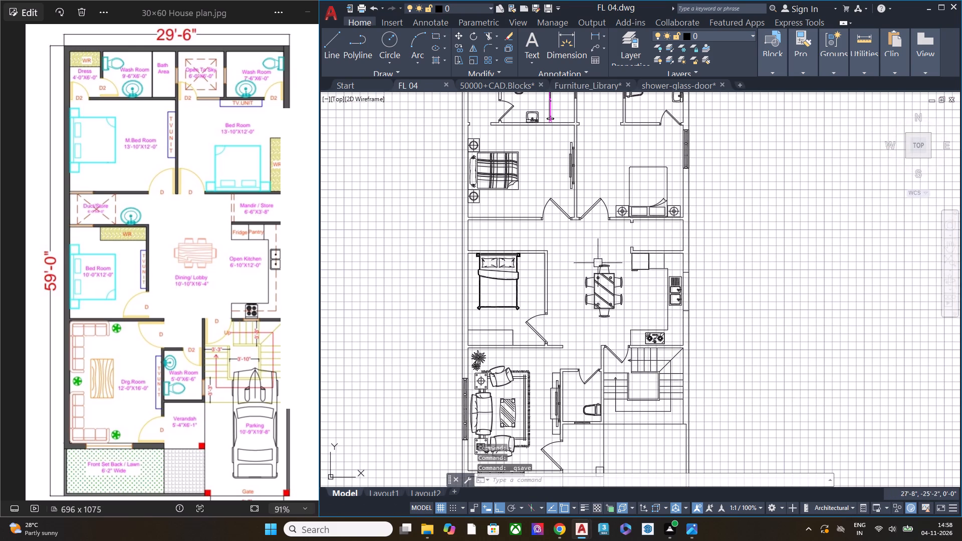
{"action": "scroll", "coordinate": [615, 256], "scroll_direction": "down", "scroll_amount": 1}
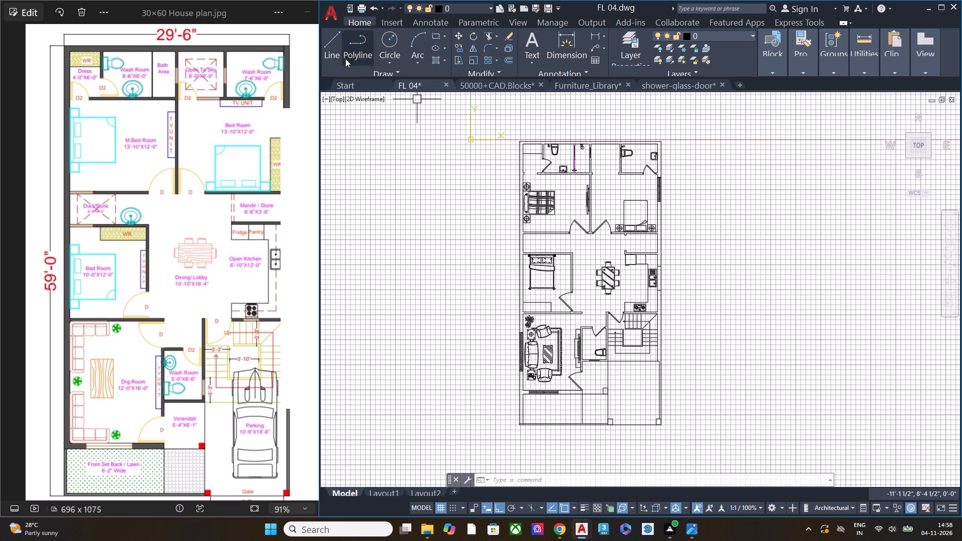
{"action": "key", "text": "ctrl+s"}
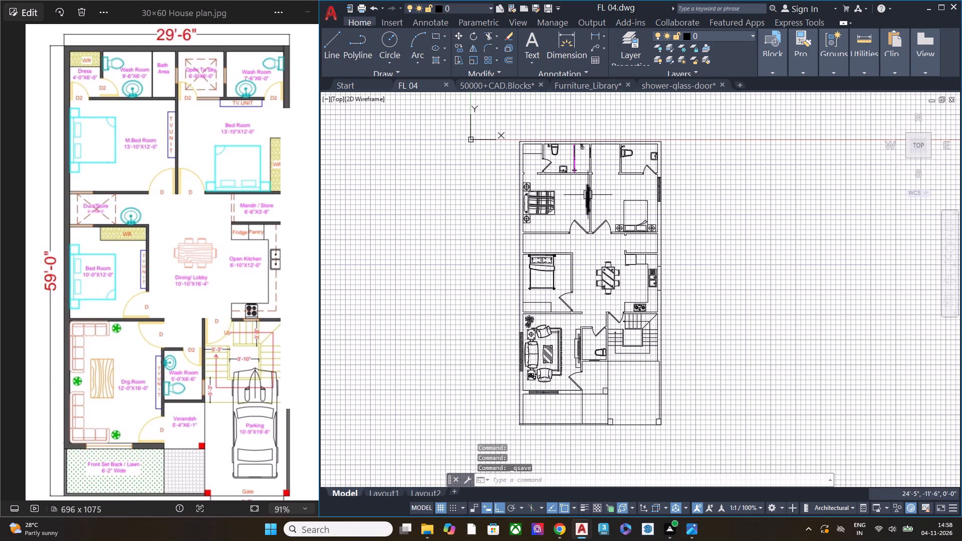
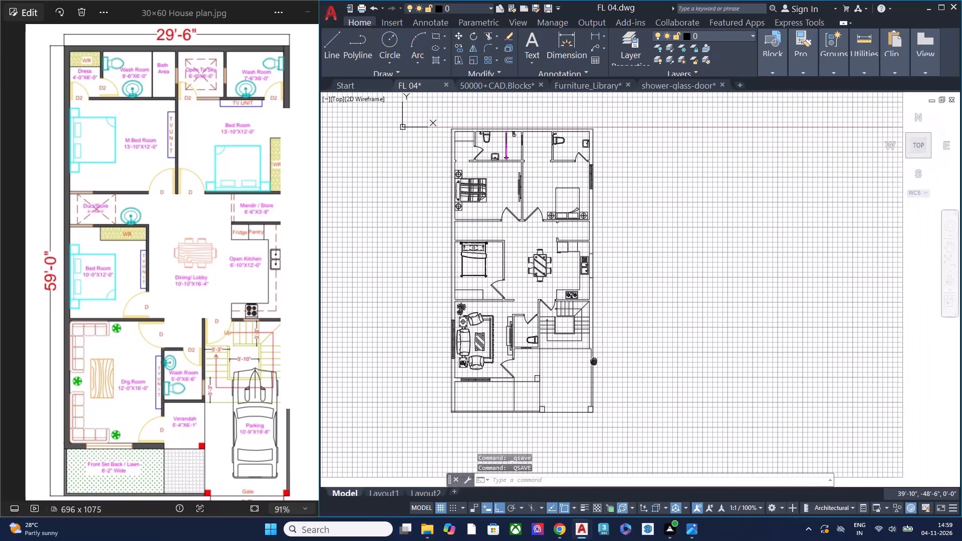
Adjust the display brightness in the system quick settings to roughly a quarter of its range.
{"action": "scroll", "coordinate": [597, 356], "scroll_direction": "down", "scroll_amount": 1}
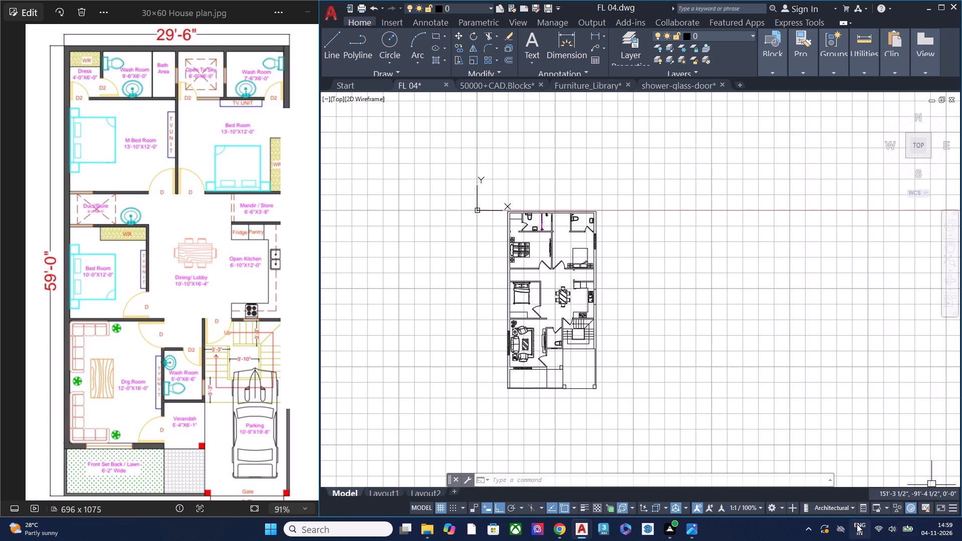
{"action": "left_click", "coordinate": [878, 534]}
{"action": "left_click", "coordinate": [834, 440]}
{"action": "left_click", "coordinate": [827, 445]}
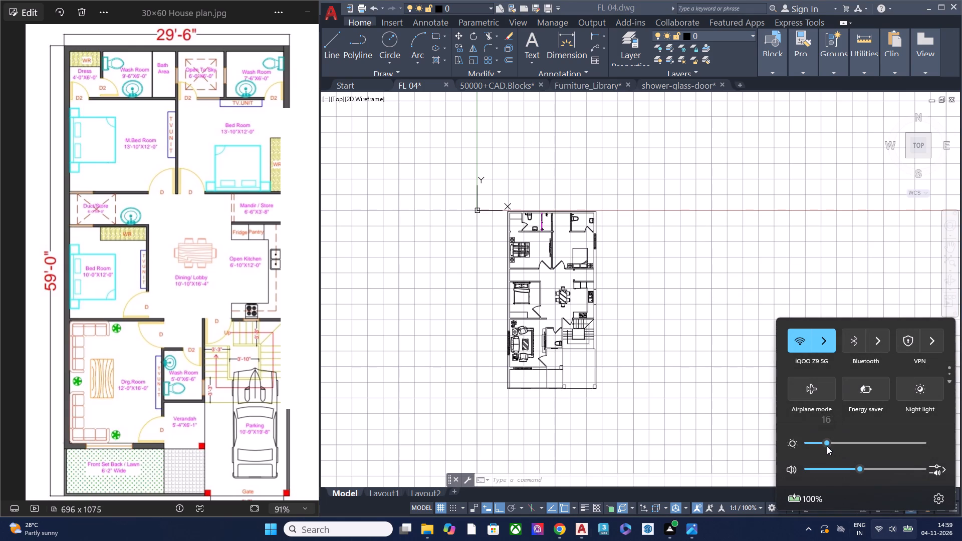
{"action": "left_click", "coordinate": [813, 447]}
{"action": "left_click", "coordinate": [823, 440]}
{"action": "left_click", "coordinate": [817, 298]}
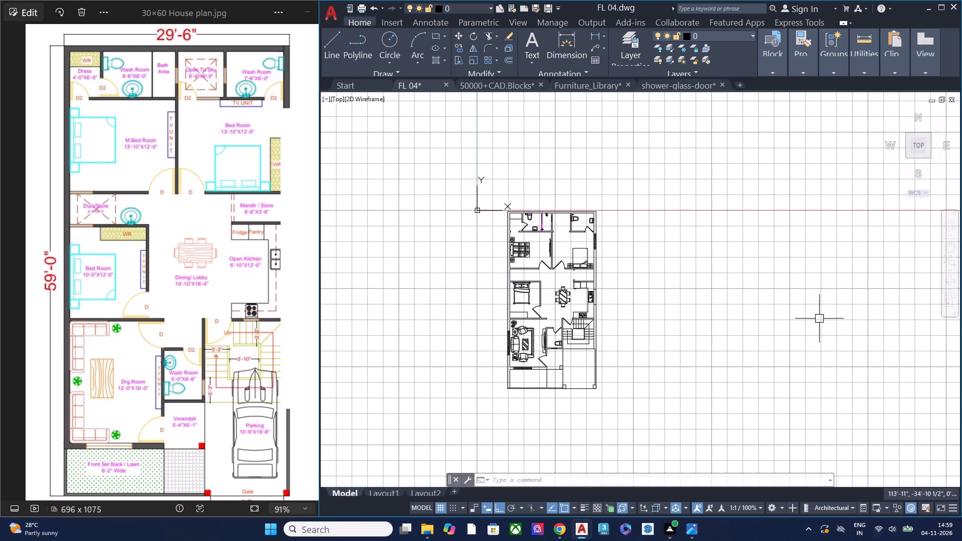
{"action": "scroll", "coordinate": [485, 319], "scroll_direction": "up", "scroll_amount": 4}
{"action": "scroll", "coordinate": [485, 319], "scroll_direction": "down", "scroll_amount": 1}
{"action": "scroll", "coordinate": [485, 319], "scroll_direction": "up", "scroll_amount": 3}
{"action": "scroll", "coordinate": [510, 312], "scroll_direction": "down", "scroll_amount": 1}
{"action": "middle_click_drag", "start_coordinate": [650, 314], "coordinate": [527, 336]}
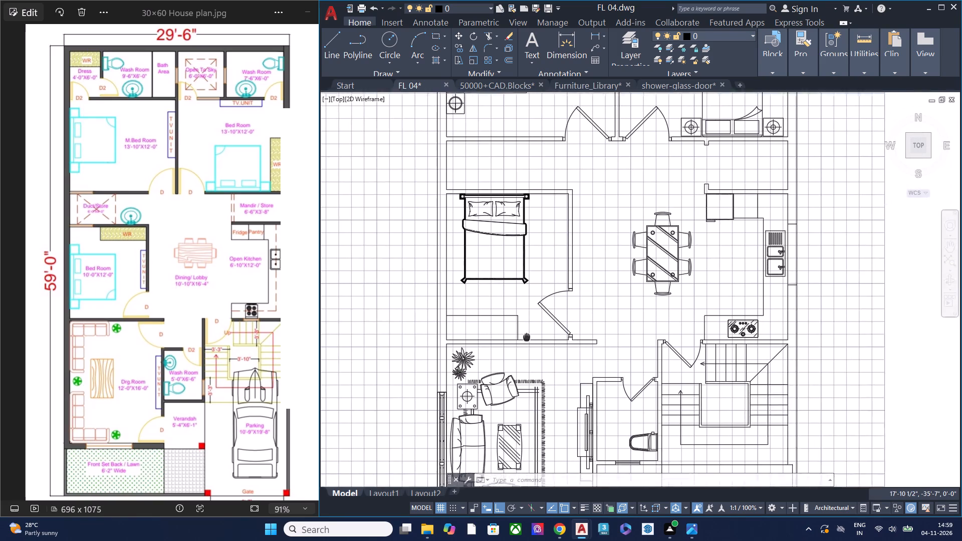
{"action": "middle_click_drag", "start_coordinate": [527, 336], "coordinate": [495, 341]}
{"action": "left_click", "coordinate": [895, 529]}
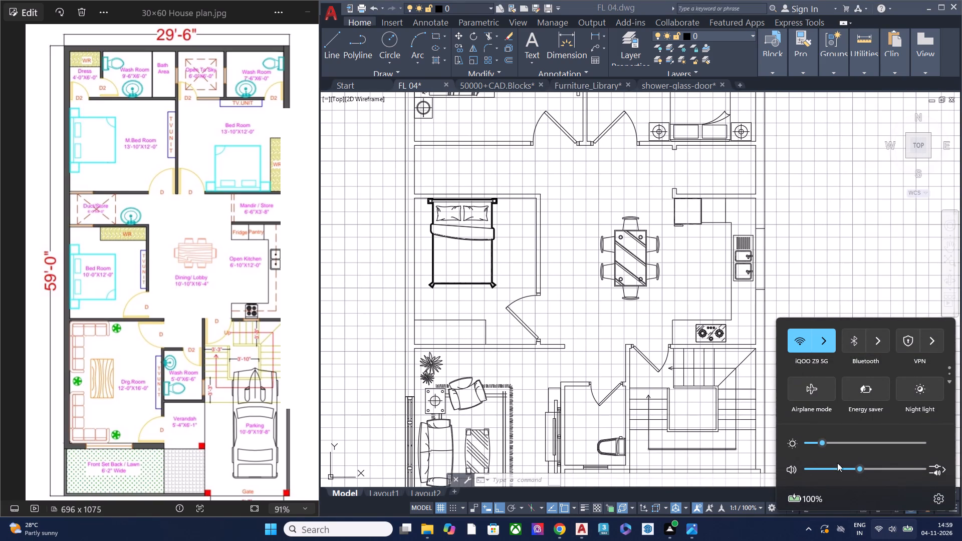
{"action": "left_click_drag", "start_coordinate": [823, 442], "coordinate": [834, 442]}
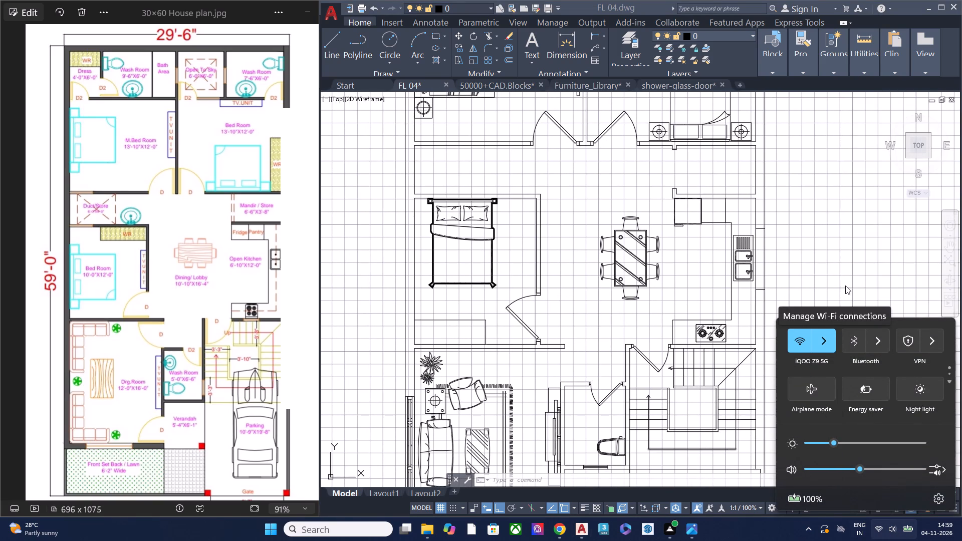
{"action": "left_click", "coordinate": [844, 286]}
Save the FL 04 drawing with the whole floor plan in view.
{"action": "scroll", "coordinate": [701, 282], "scroll_direction": "down", "scroll_amount": 2}
{"action": "middle_click_drag", "start_coordinate": [664, 315], "coordinate": [677, 343]}
{"action": "key", "text": "ctrl+s"}
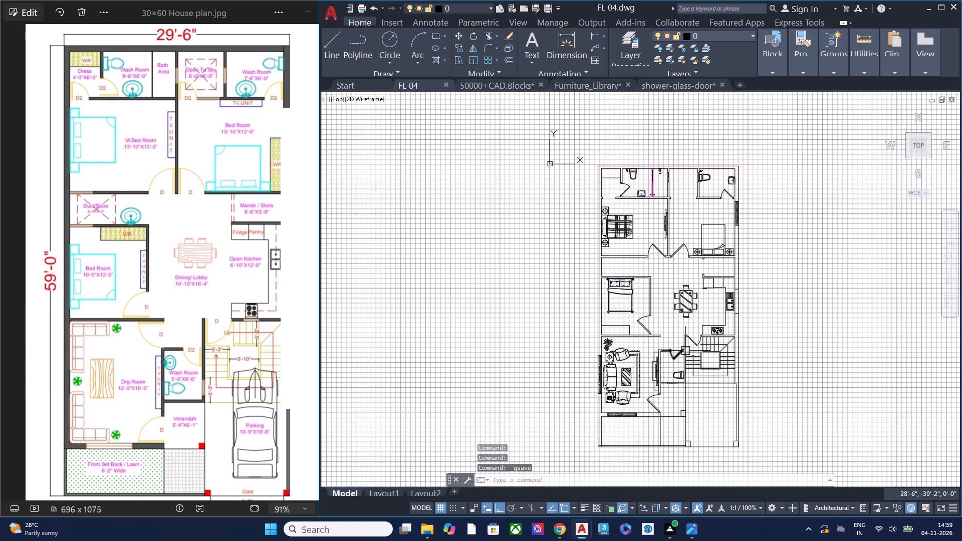
Examine the plan's front parking, verandah, drawing room and dining areas against the reference image.
{"action": "middle_click_drag", "start_coordinate": [676, 376], "coordinate": [657, 304]}
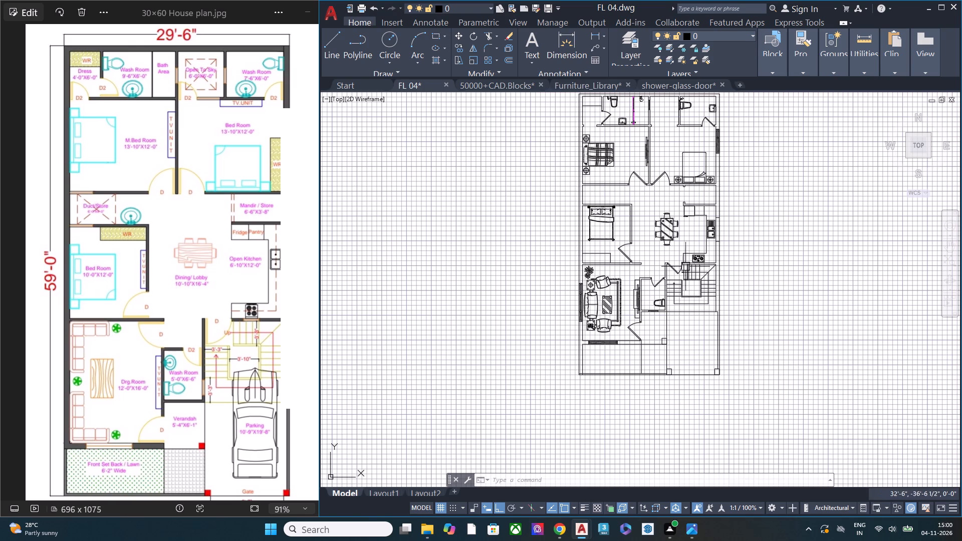
{"action": "middle_click_drag", "start_coordinate": [685, 283], "coordinate": [655, 375]}
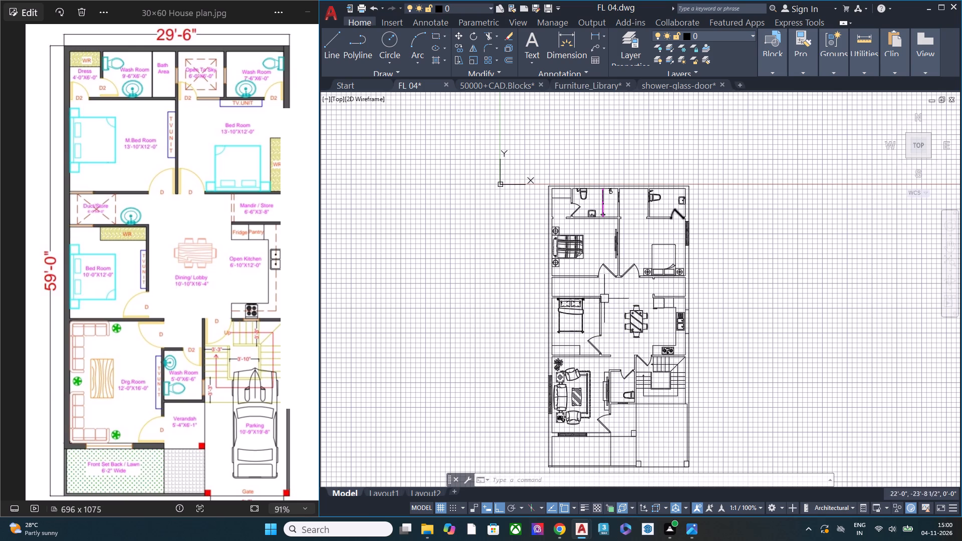
{"action": "middle_click_drag", "start_coordinate": [638, 336], "coordinate": [696, 241]}
{"action": "scroll", "coordinate": [699, 302], "scroll_direction": "up", "scroll_amount": 1}
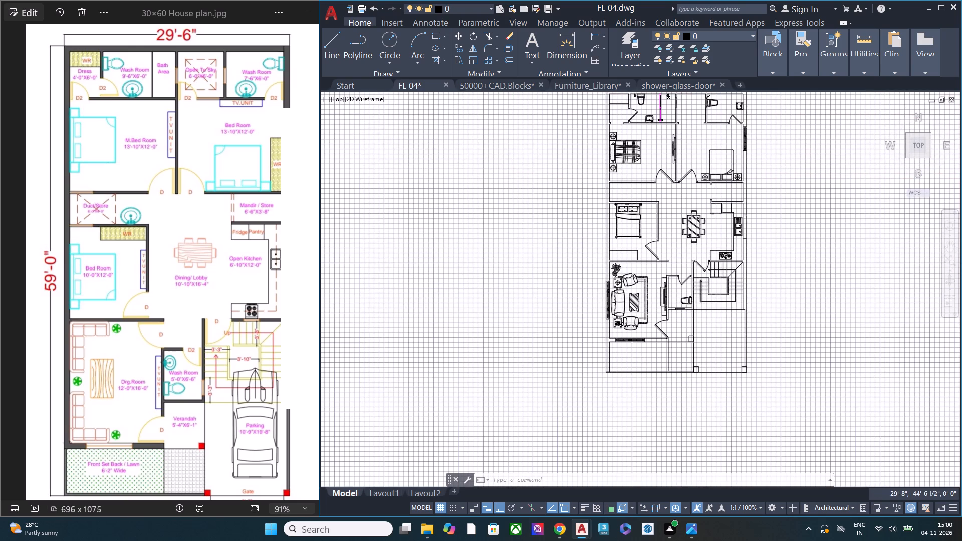
{"action": "middle_click_drag", "start_coordinate": [709, 358], "coordinate": [709, 309]}
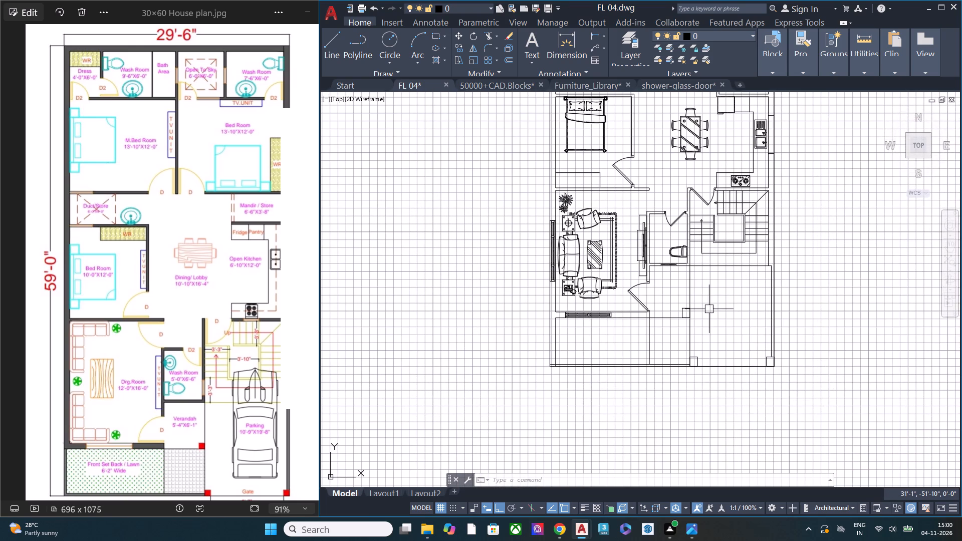
{"action": "scroll", "coordinate": [709, 309], "scroll_direction": "up", "scroll_amount": 1}
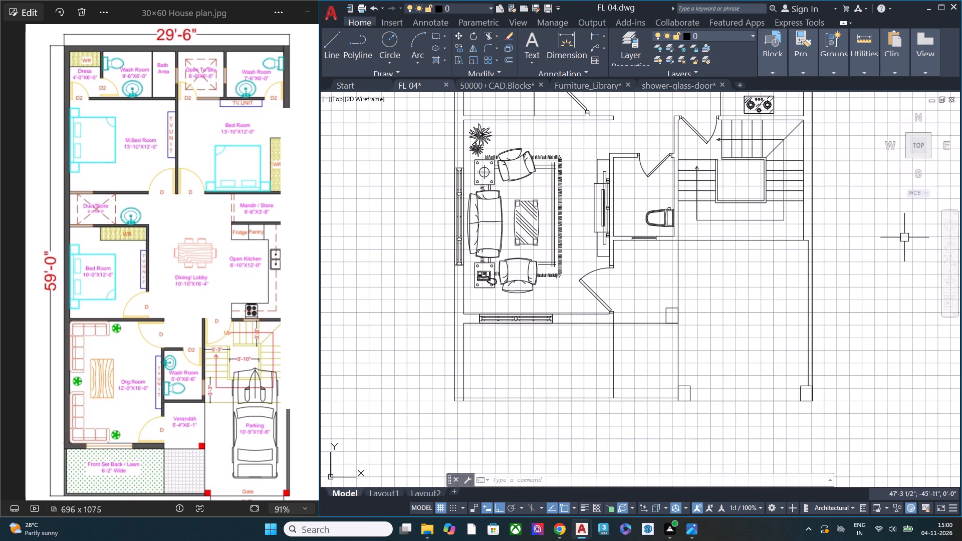
{"action": "middle_click_drag", "start_coordinate": [633, 312], "coordinate": [673, 267]}
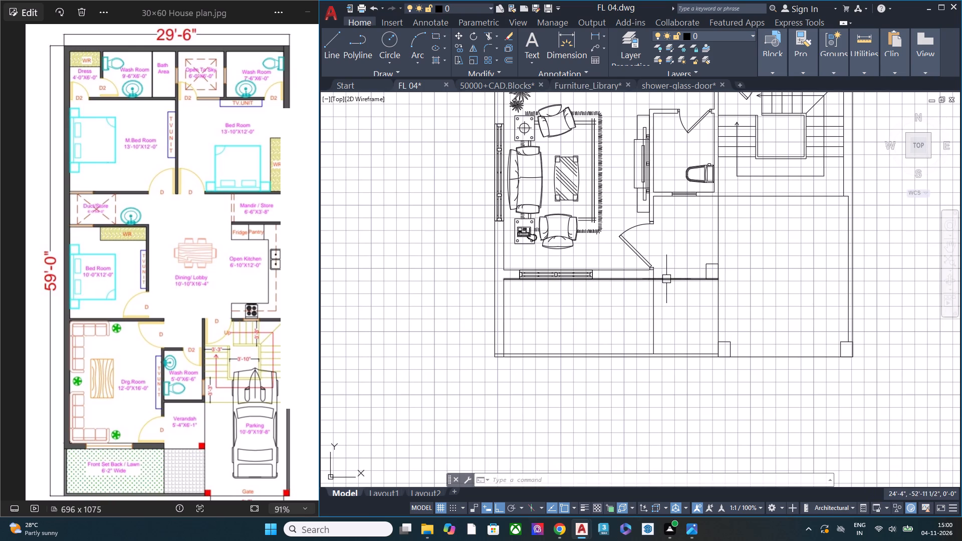
{"action": "middle_click_drag", "start_coordinate": [657, 320], "coordinate": [694, 285]}
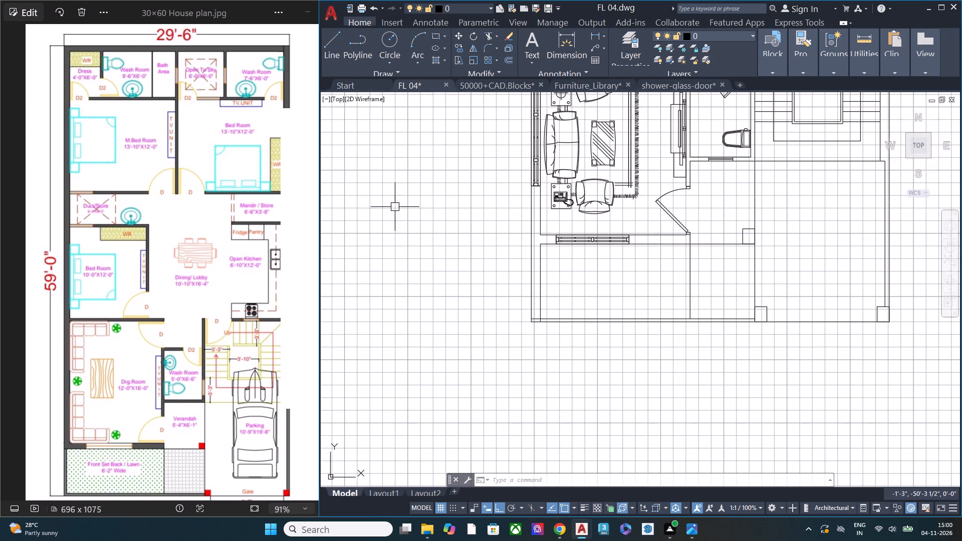
{"action": "middle_click_drag", "start_coordinate": [619, 193], "coordinate": [512, 387]}
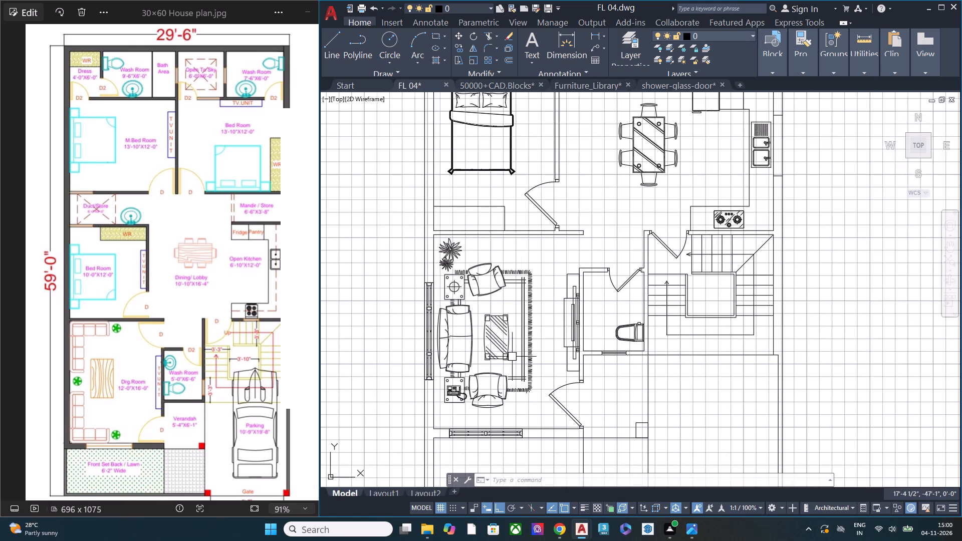
{"action": "middle_click_drag", "start_coordinate": [532, 228], "coordinate": [533, 326]}
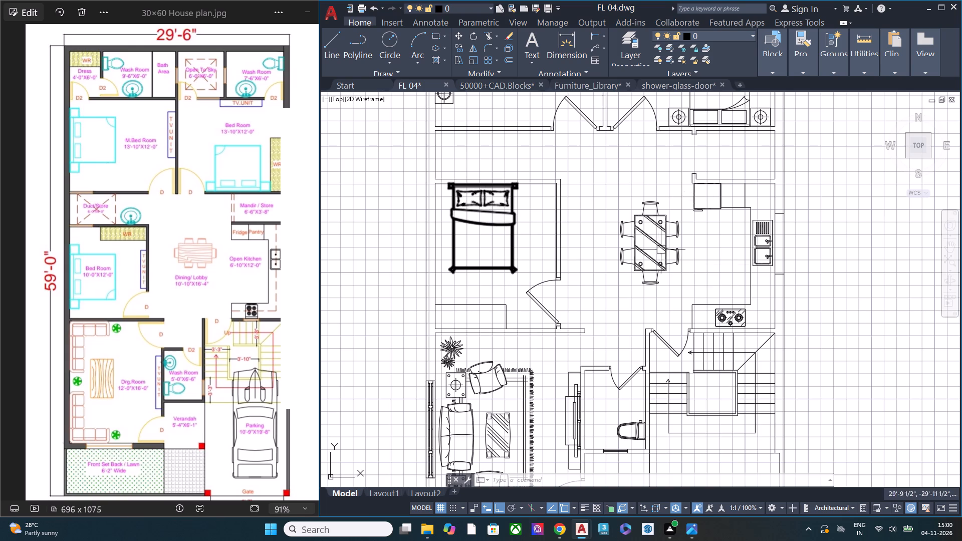
Delete the striped six-chair dining table block from the Dining/Lobby area.
{"action": "scroll", "coordinate": [671, 216], "scroll_direction": "up", "scroll_amount": 2}
{"action": "scroll", "coordinate": [671, 216], "scroll_direction": "down", "scroll_amount": 1}
{"action": "scroll", "coordinate": [671, 216], "scroll_direction": "up", "scroll_amount": 1}
{"action": "scroll", "coordinate": [610, 296], "scroll_direction": "up", "scroll_amount": 2}
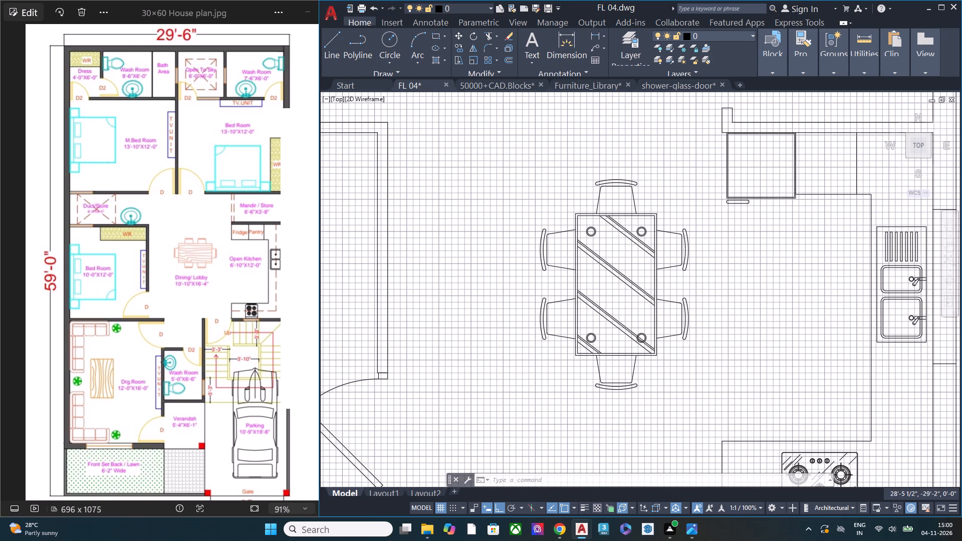
{"action": "scroll", "coordinate": [610, 296], "scroll_direction": "down", "scroll_amount": 1}
{"action": "left_click_drag", "start_coordinate": [715, 433], "coordinate": [715, 428]}
{"action": "left_click", "coordinate": [562, 187]}
{"action": "key", "text": "Home"}
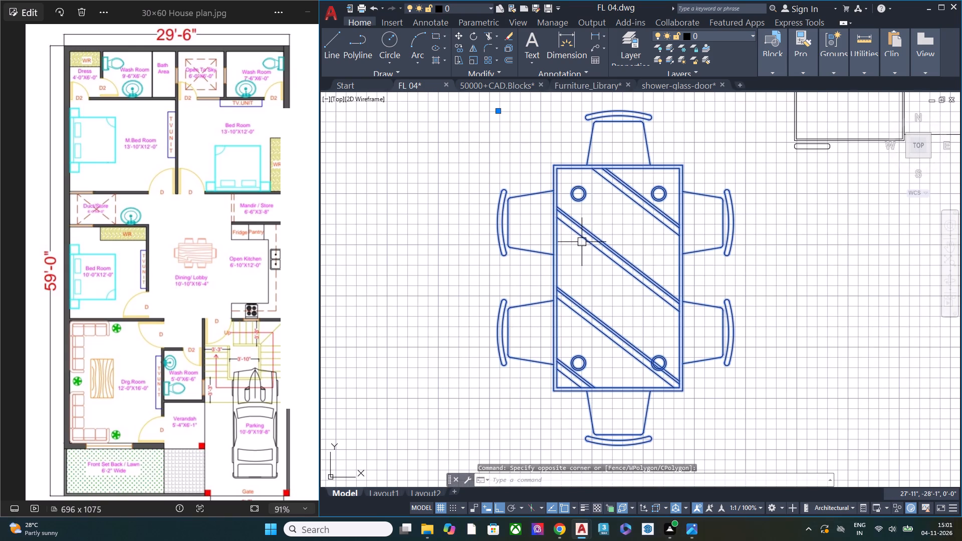
{"action": "key", "text": "Delete"}
Look through the 50000+CAD.Blocks drawing for the sheet of dining table plan blocks.
{"action": "left_click", "coordinate": [506, 84]}
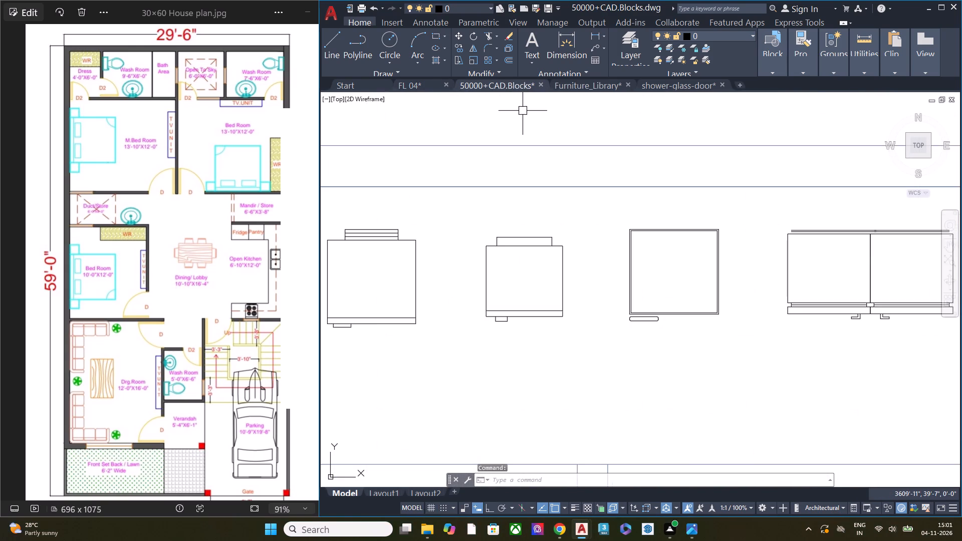
{"action": "scroll", "coordinate": [614, 232], "scroll_direction": "down", "scroll_amount": 5}
{"action": "scroll", "coordinate": [550, 252], "scroll_direction": "down", "scroll_amount": 1}
{"action": "scroll", "coordinate": [550, 252], "scroll_direction": "up", "scroll_amount": 2}
{"action": "scroll", "coordinate": [550, 252], "scroll_direction": "down", "scroll_amount": 3}
{"action": "middle_click_drag", "start_coordinate": [516, 290], "coordinate": [706, 273]}
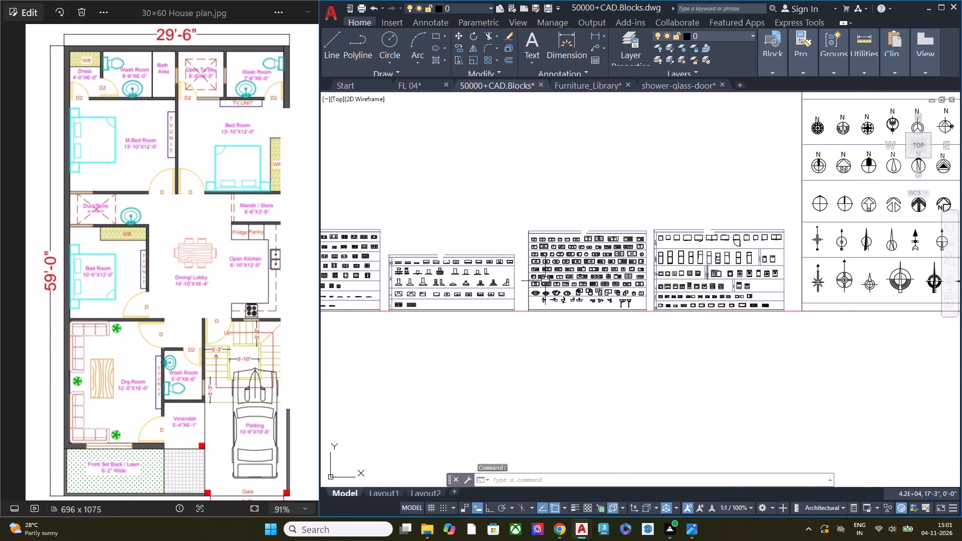
{"action": "middle_click_drag", "start_coordinate": [524, 283], "coordinate": [808, 265]}
{"action": "middle_click_drag", "start_coordinate": [531, 274], "coordinate": [943, 370]}
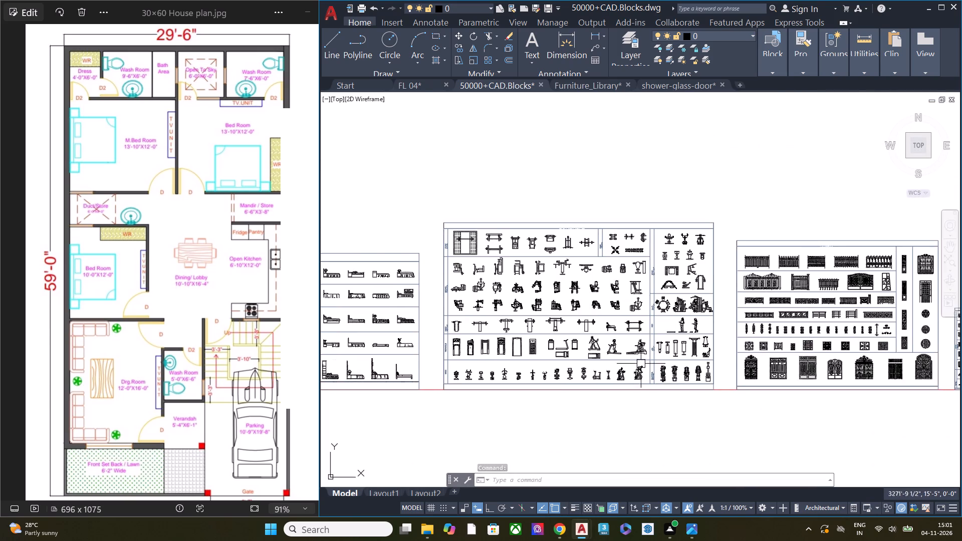
{"action": "middle_click_drag", "start_coordinate": [640, 351], "coordinate": [961, 279]}
{"action": "middle_click_drag", "start_coordinate": [596, 253], "coordinate": [961, 249]}
{"action": "middle_click_drag", "start_coordinate": [620, 266], "coordinate": [782, 302]}
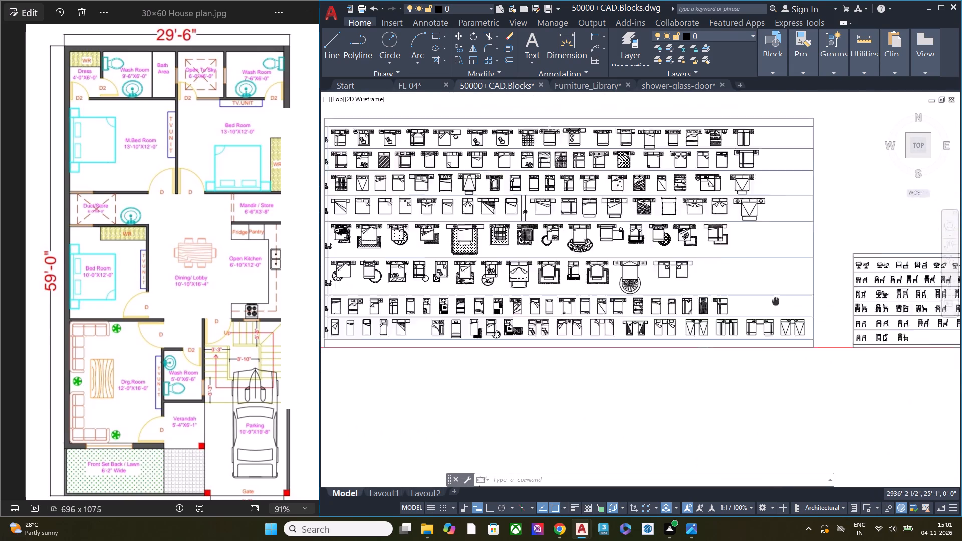
{"action": "middle_click_drag", "start_coordinate": [782, 302], "coordinate": [961, 342]}
{"action": "middle_click_drag", "start_coordinate": [585, 327], "coordinate": [961, 321]}
{"action": "middle_click_drag", "start_coordinate": [876, 1], "coordinate": [961, 1]}
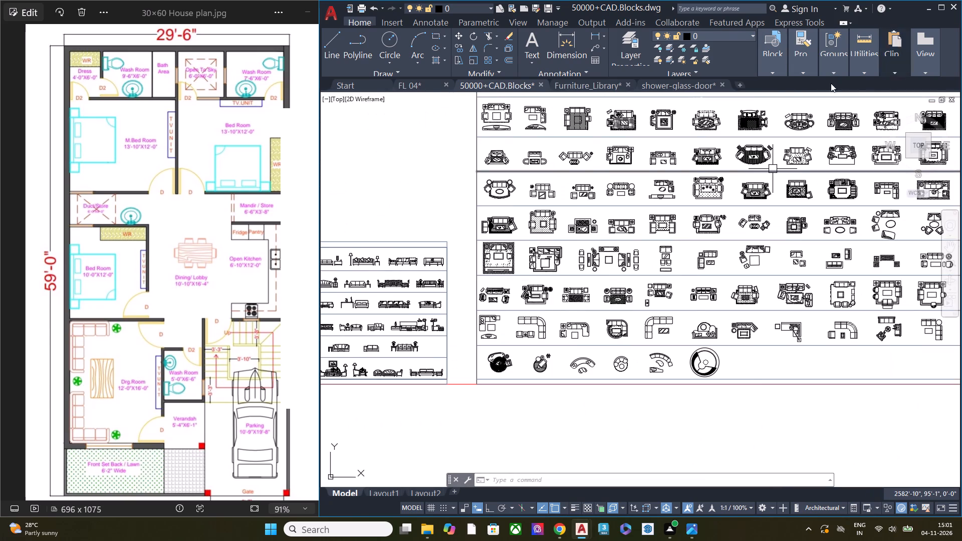
{"action": "scroll", "coordinate": [684, 192], "scroll_direction": "down", "scroll_amount": 1}
{"action": "middle_click_drag", "start_coordinate": [660, 215], "coordinate": [961, 175]}
{"action": "middle_click_drag", "start_coordinate": [583, 231], "coordinate": [892, 238]}
{"action": "middle_click_drag", "start_coordinate": [485, 247], "coordinate": [700, 253]}
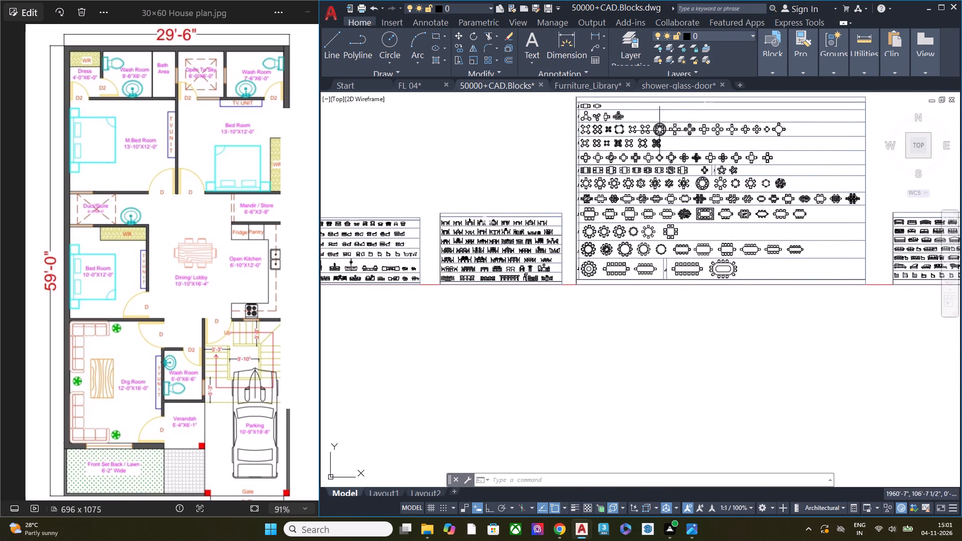
Compare the dining table blocks and copy the plain rectangular six-chair set with squared chairs to the clipboard.
{"action": "scroll", "coordinate": [681, 124], "scroll_direction": "up", "scroll_amount": 3}
{"action": "scroll", "coordinate": [627, 306], "scroll_direction": "up", "scroll_amount": 3}
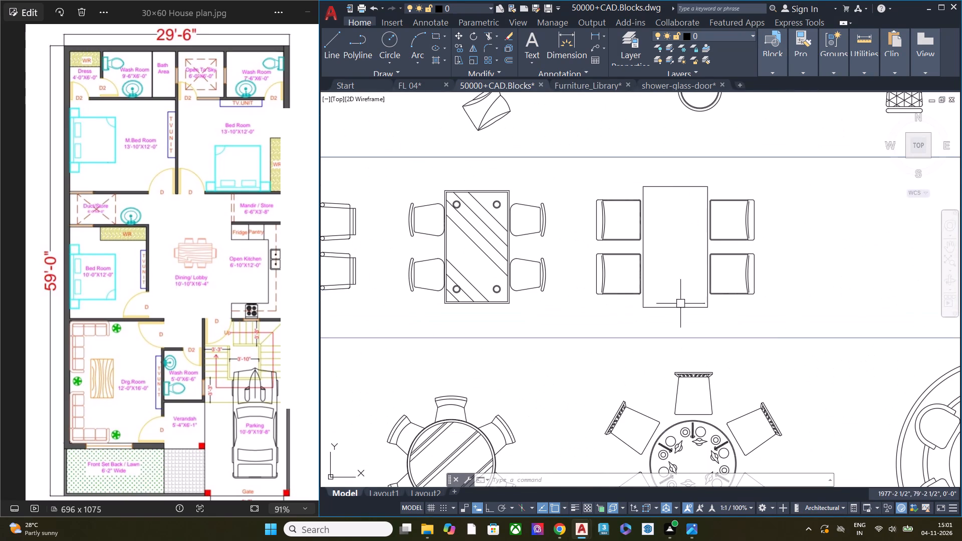
{"action": "scroll", "coordinate": [738, 182], "scroll_direction": "down", "scroll_amount": 3}
{"action": "middle_click_drag", "start_coordinate": [565, 224], "coordinate": [751, 186]}
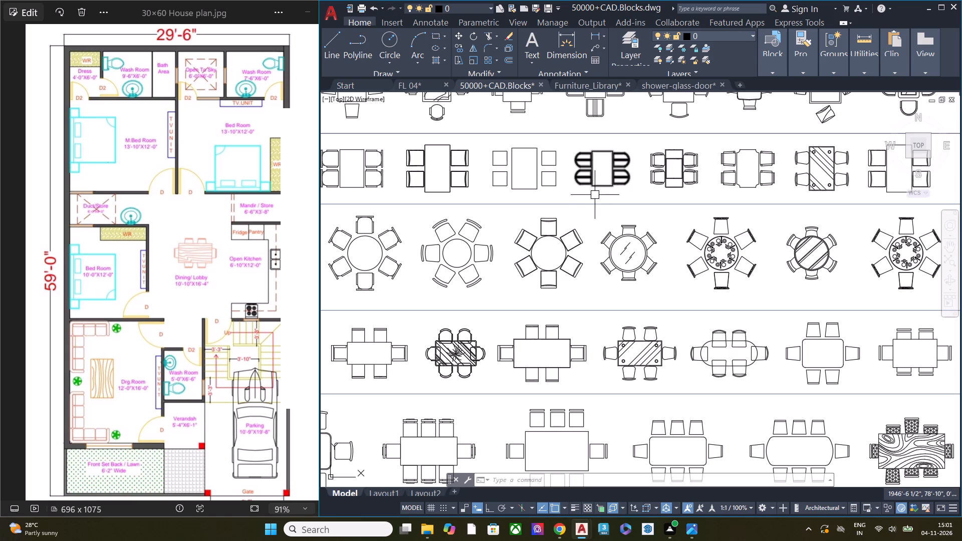
{"action": "scroll", "coordinate": [614, 195], "scroll_direction": "down", "scroll_amount": 2}
{"action": "middle_click_drag", "start_coordinate": [687, 316], "coordinate": [679, 302]}
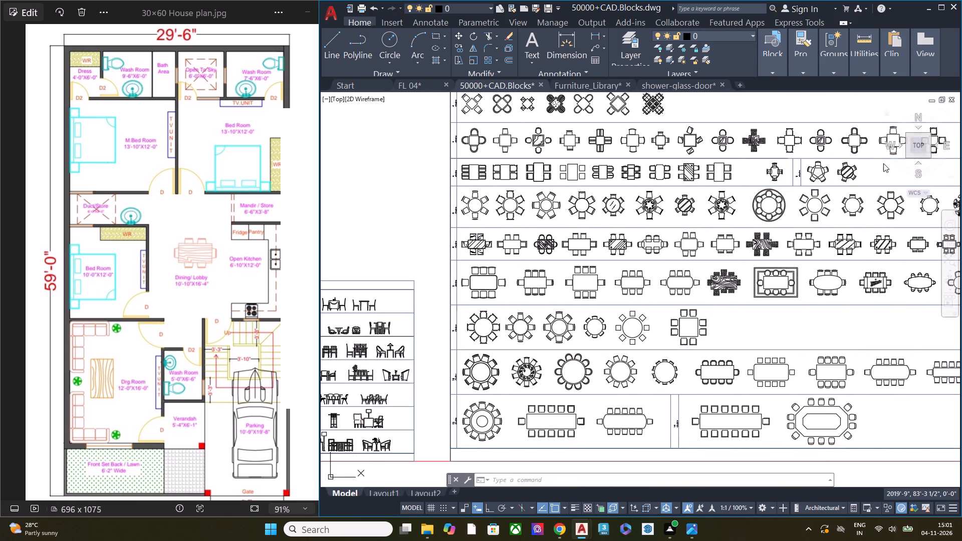
{"action": "scroll", "coordinate": [795, 266], "scroll_direction": "up", "scroll_amount": 2}
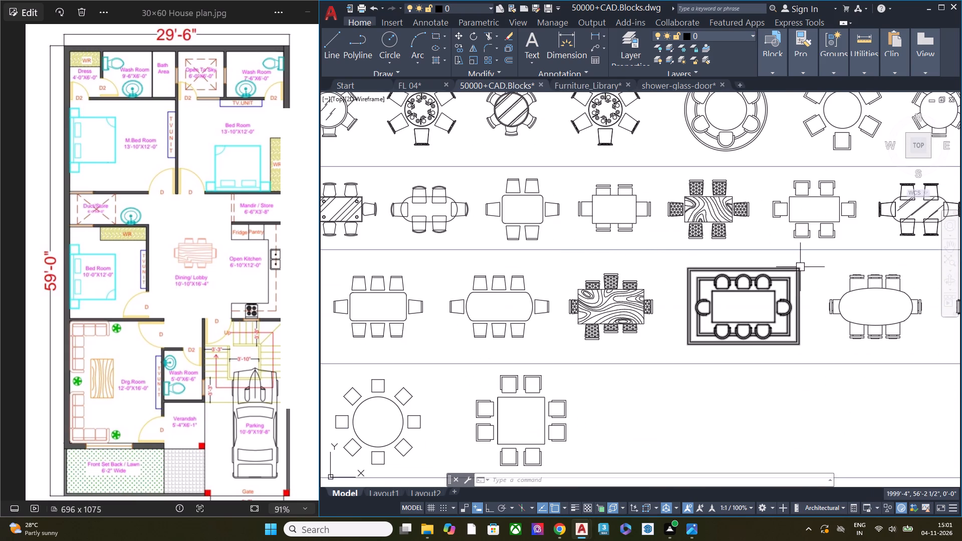
{"action": "scroll", "coordinate": [800, 267], "scroll_direction": "up", "scroll_amount": 1}
{"action": "middle_click_drag", "start_coordinate": [798, 267], "coordinate": [614, 268]}
{"action": "scroll", "coordinate": [670, 234], "scroll_direction": "down", "scroll_amount": 1}
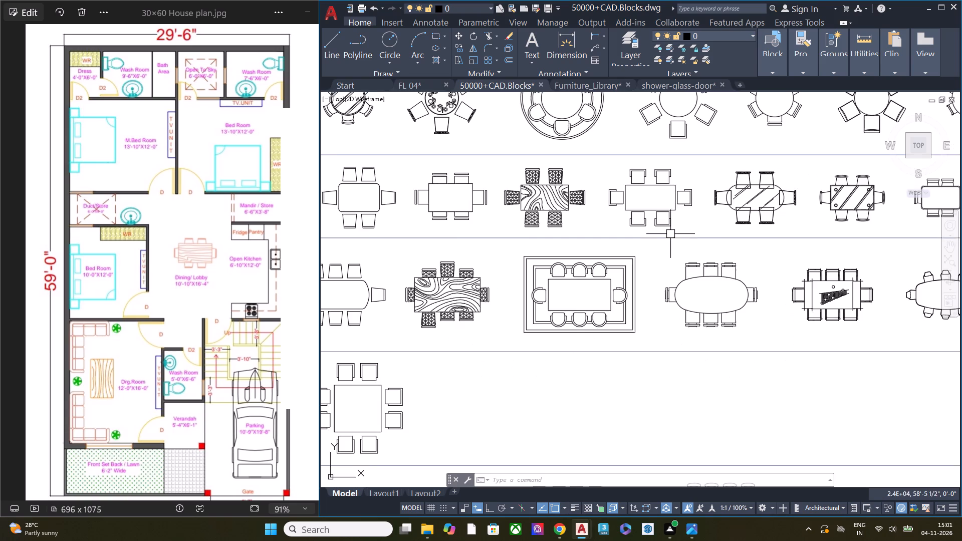
{"action": "scroll", "coordinate": [783, 216], "scroll_direction": "up", "scroll_amount": 2}
{"action": "scroll", "coordinate": [673, 235], "scroll_direction": "down", "scroll_amount": 1}
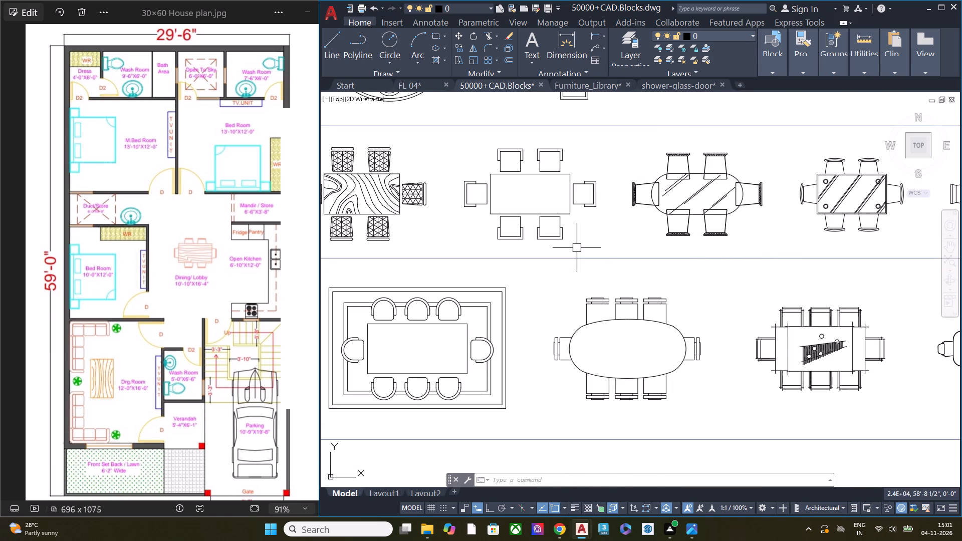
{"action": "left_click", "coordinate": [577, 247]}
{"action": "left_click", "coordinate": [536, 173]}
{"action": "key", "text": "ctrl+c"}
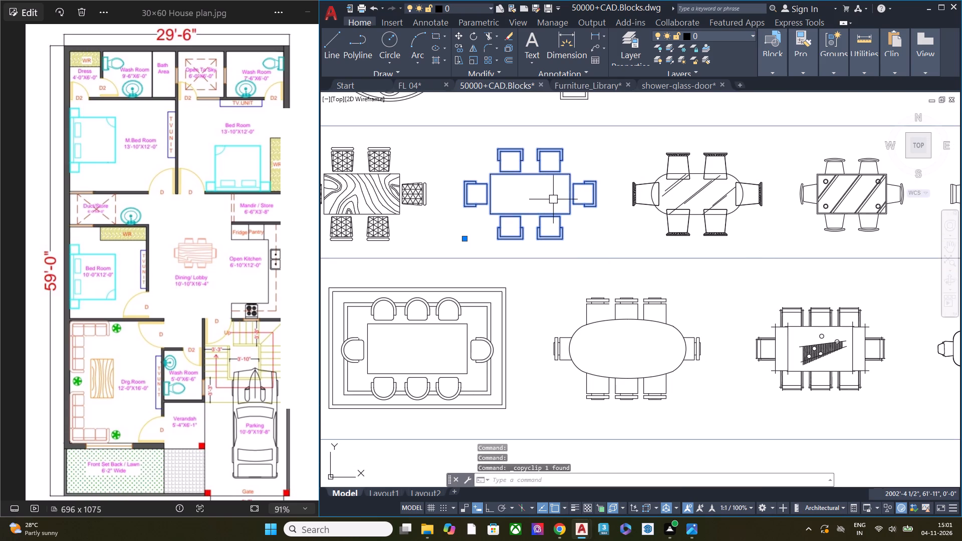
Paste the copied six-chair dining set into the Dining/Lobby area of FL 04, beside the open kitchen.
{"action": "left_click", "coordinate": [413, 86]}
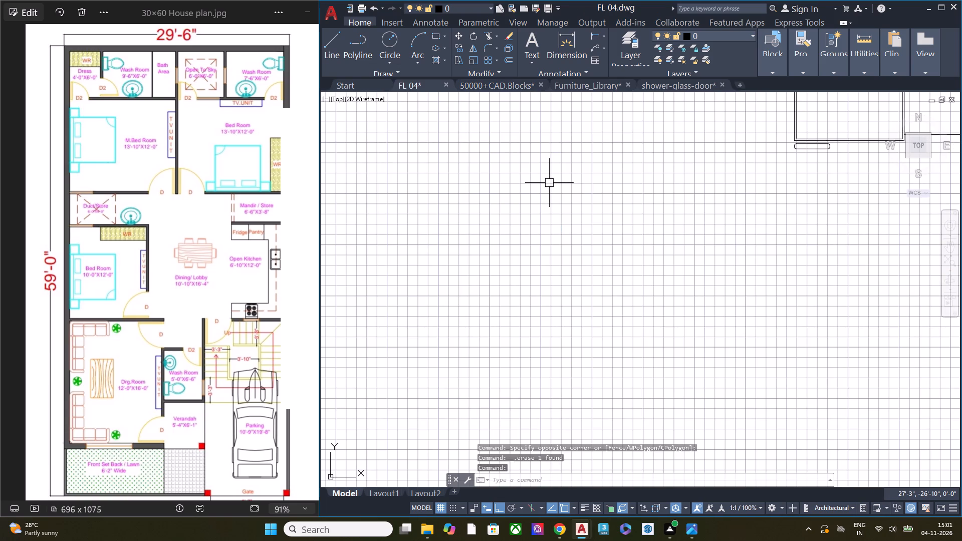
{"action": "key", "text": "ctrl+v"}
{"action": "scroll", "coordinate": [520, 251], "scroll_direction": "down", "scroll_amount": 4}
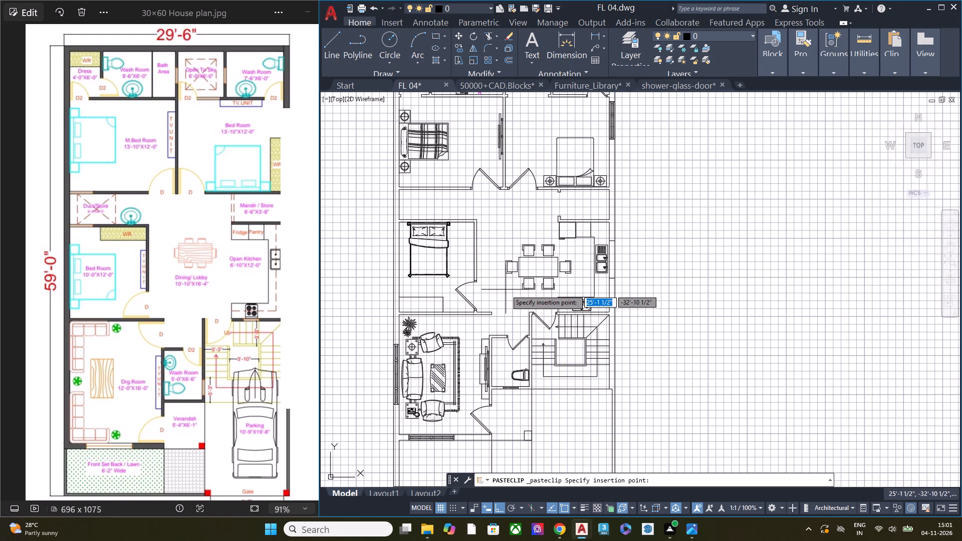
{"action": "left_click", "coordinate": [506, 290]}
Rotate the pasted six-chair dining set to 270° so the table's long side runs along the length of the house.
{"action": "left_click", "coordinate": [544, 297]}
{"action": "left_click", "coordinate": [532, 261]}
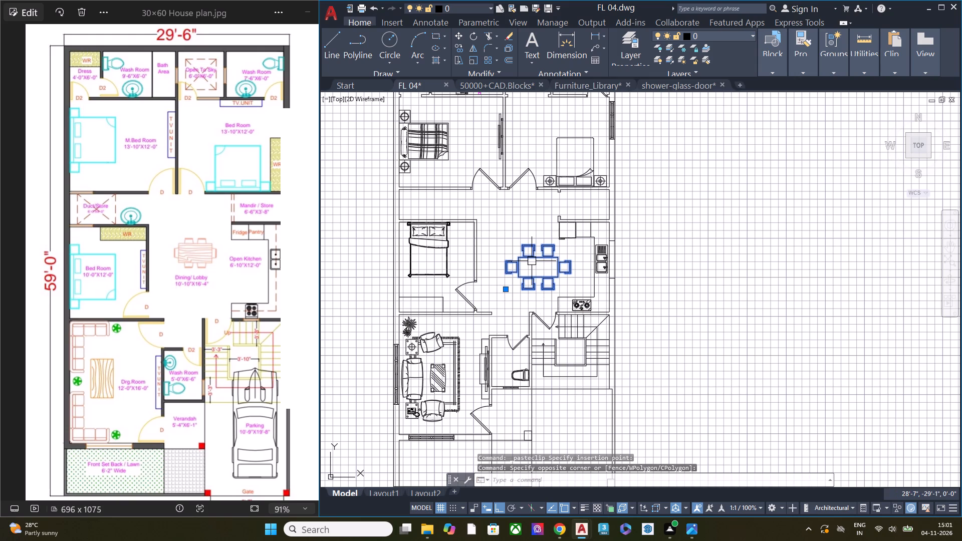
{"action": "key", "text": "r"}
{"action": "left_click", "coordinate": [585, 292]}
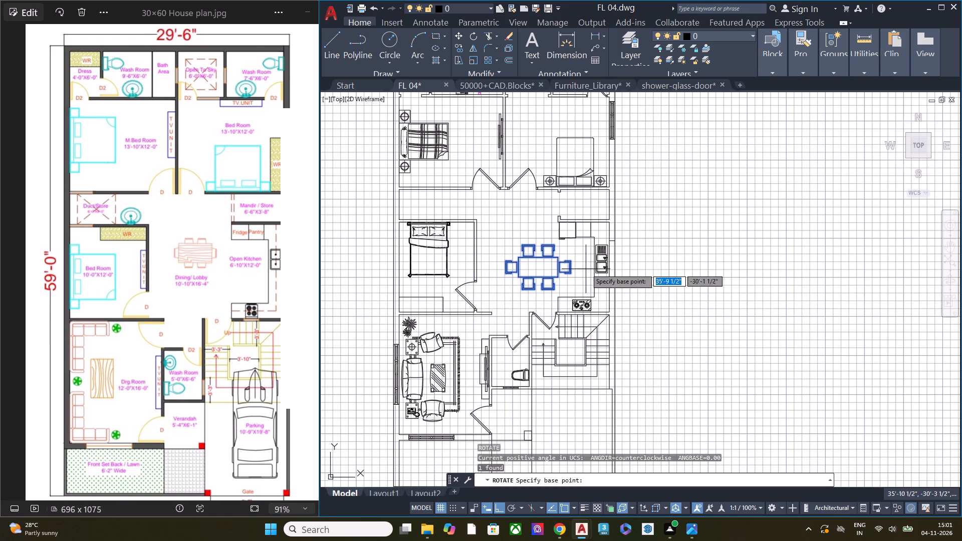
{"action": "left_click", "coordinate": [572, 258]}
{"action": "left_click", "coordinate": [574, 288]}
Move the rotated dining set by its end chair's outer corner into the Dining/Lobby area, with that chair beside the fridge.
{"action": "left_click", "coordinate": [572, 270]}
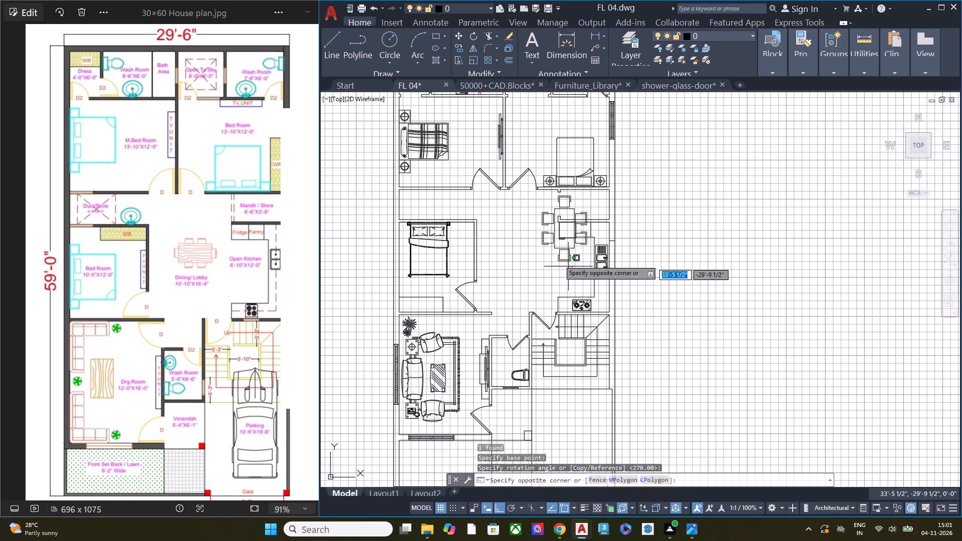
{"action": "left_click", "coordinate": [544, 251]}
{"action": "type", "text": "m"}
{"action": "key", "text": "space"}
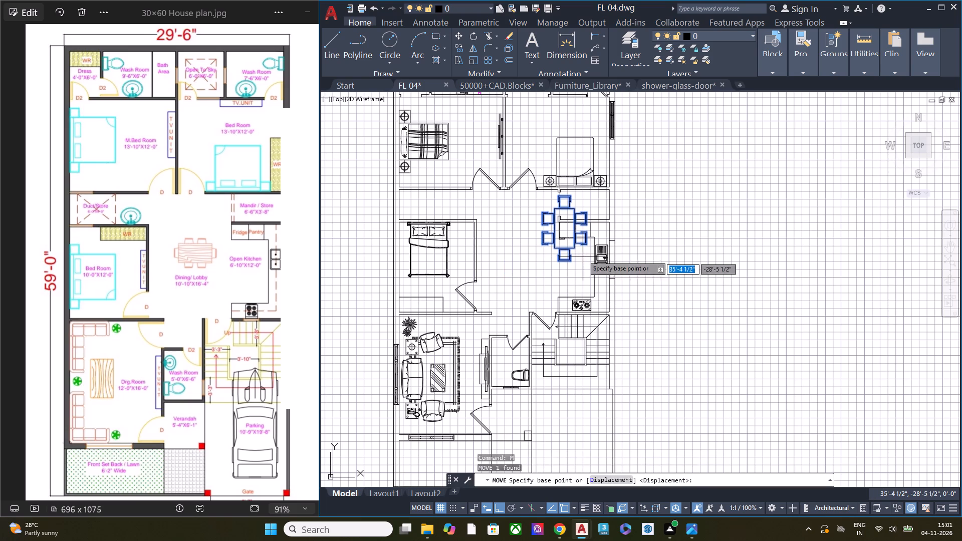
{"action": "scroll", "coordinate": [576, 200], "scroll_direction": "up", "scroll_amount": 1}
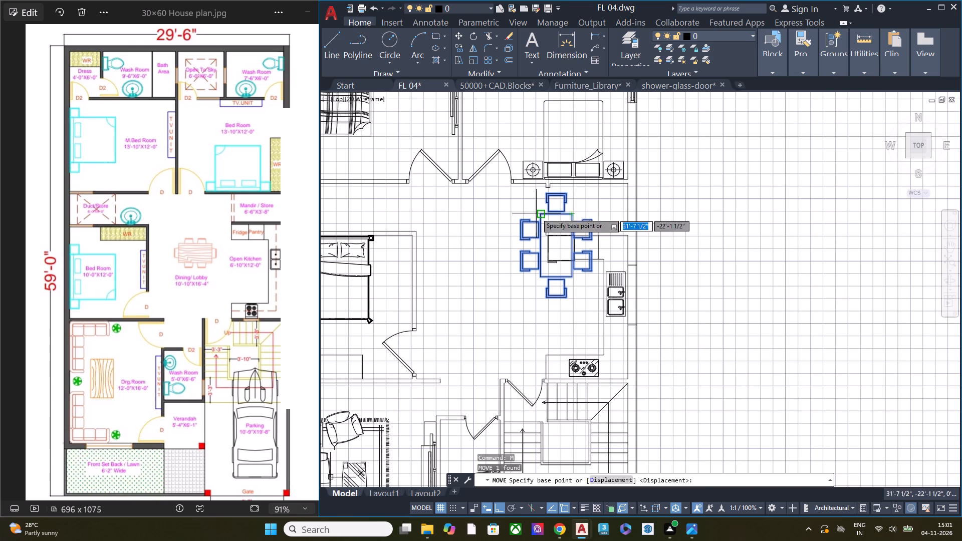
{"action": "scroll", "coordinate": [596, 195], "scroll_direction": "up", "scroll_amount": 1}
{"action": "scroll", "coordinate": [543, 195], "scroll_direction": "up", "scroll_amount": 1}
{"action": "scroll", "coordinate": [543, 195], "scroll_direction": "down", "scroll_amount": 1}
{"action": "scroll", "coordinate": [543, 195], "scroll_direction": "up", "scroll_amount": 2}
{"action": "left_click", "coordinate": [552, 186]}
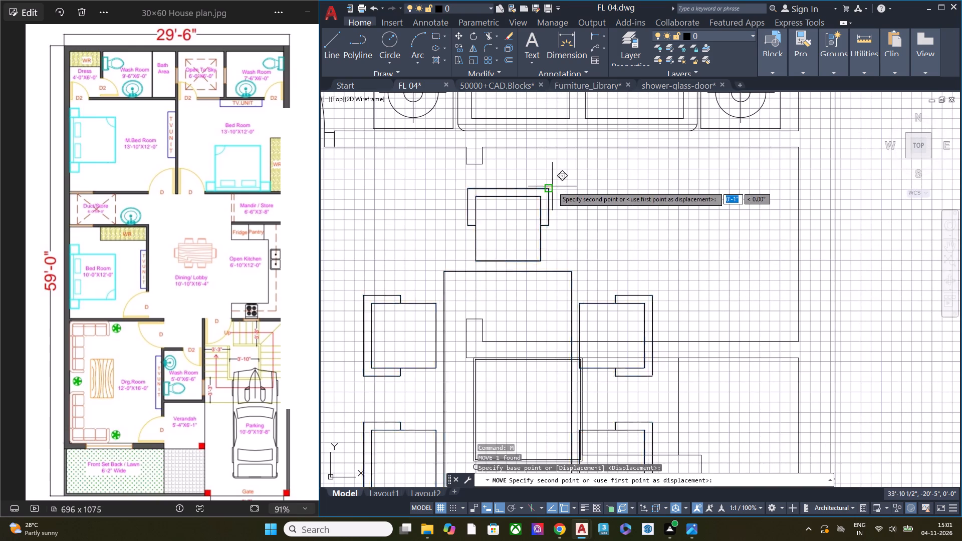
{"action": "scroll", "coordinate": [583, 207], "scroll_direction": "down", "scroll_amount": 1}
{"action": "scroll", "coordinate": [583, 207], "scroll_direction": "up", "scroll_amount": 1}
{"action": "scroll", "coordinate": [583, 211], "scroll_direction": "down", "scroll_amount": 3}
{"action": "scroll", "coordinate": [582, 213], "scroll_direction": "up", "scroll_amount": 1}
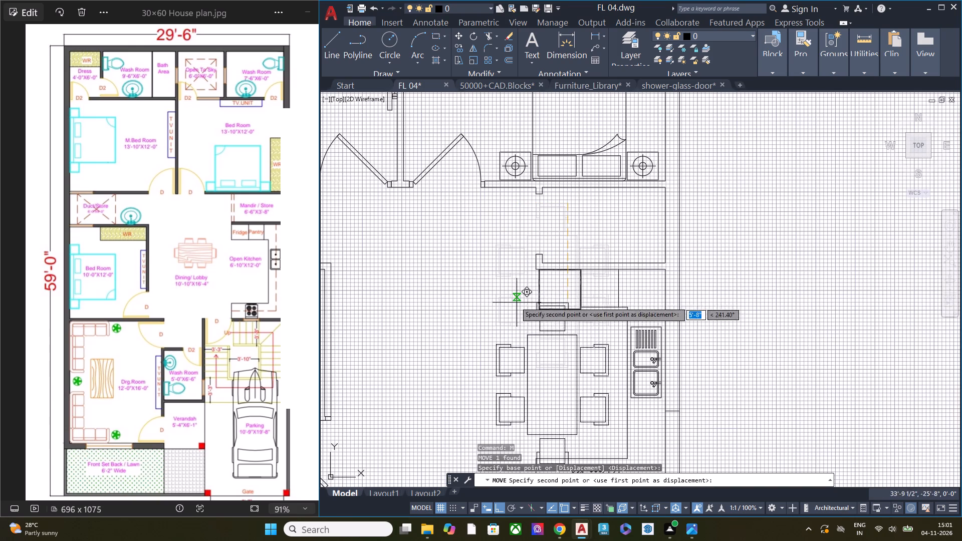
{"action": "left_click", "coordinate": [530, 278]}
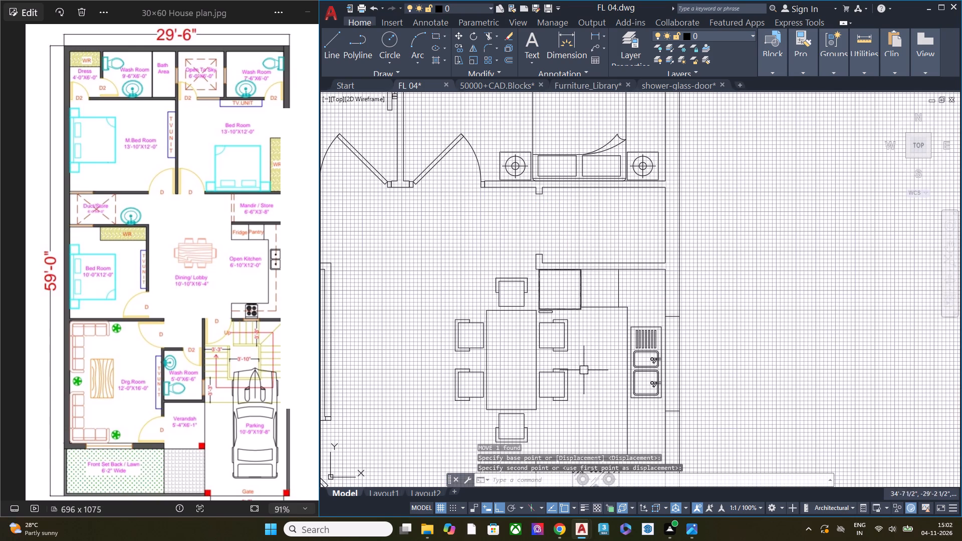
Move the dining set about 2'-7" straight away from the kitchen counter, clear of the fridge, towards the bedroom.
{"action": "left_click", "coordinate": [584, 370]}
{"action": "left_click", "coordinate": [547, 355]}
{"action": "scroll", "coordinate": [580, 309], "scroll_direction": "down", "scroll_amount": 1}
{"action": "middle_click_drag", "start_coordinate": [550, 334], "coordinate": [565, 260]}
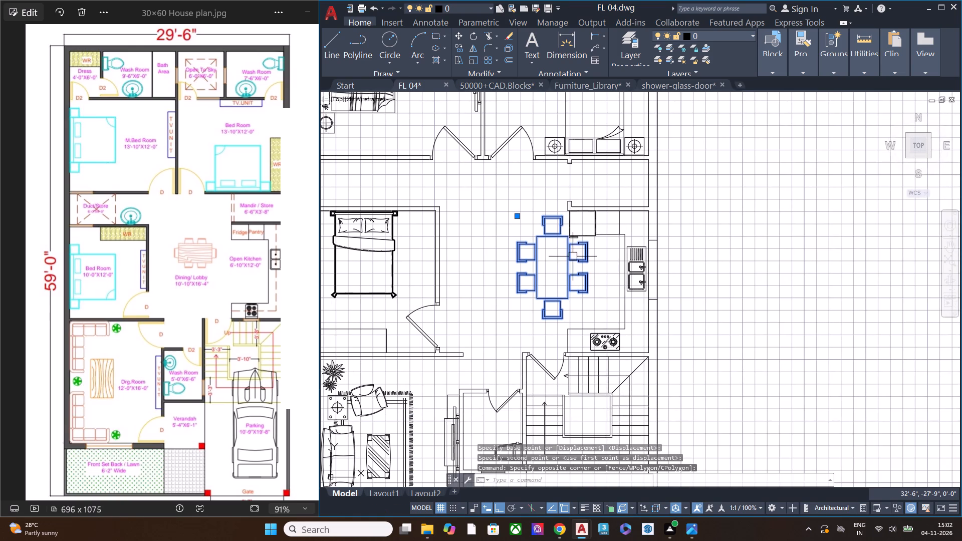
{"action": "type", "text": "m"}
{"action": "key", "text": "space"}
{"action": "left_click", "coordinate": [801, 283]}
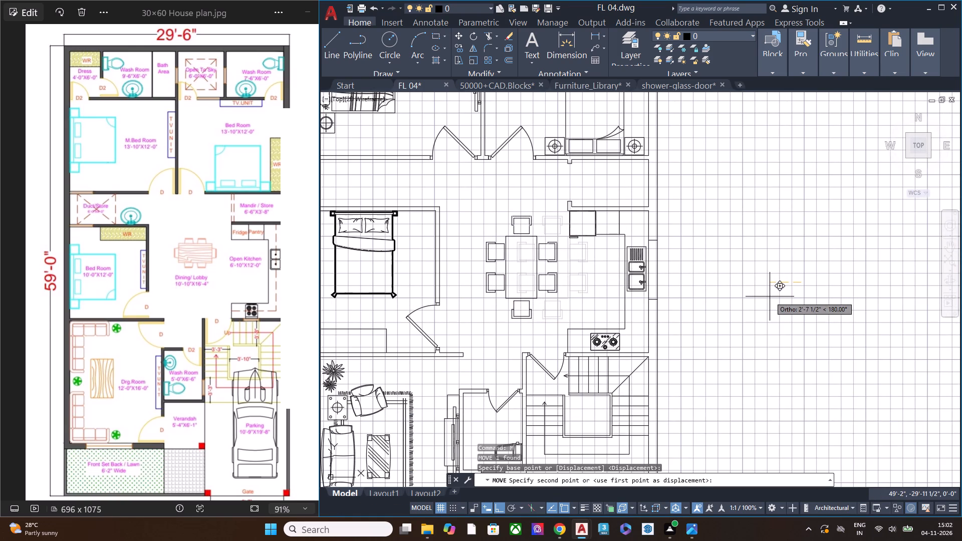
{"action": "left_click", "coordinate": [771, 296]}
{"action": "key", "text": "Escape"}
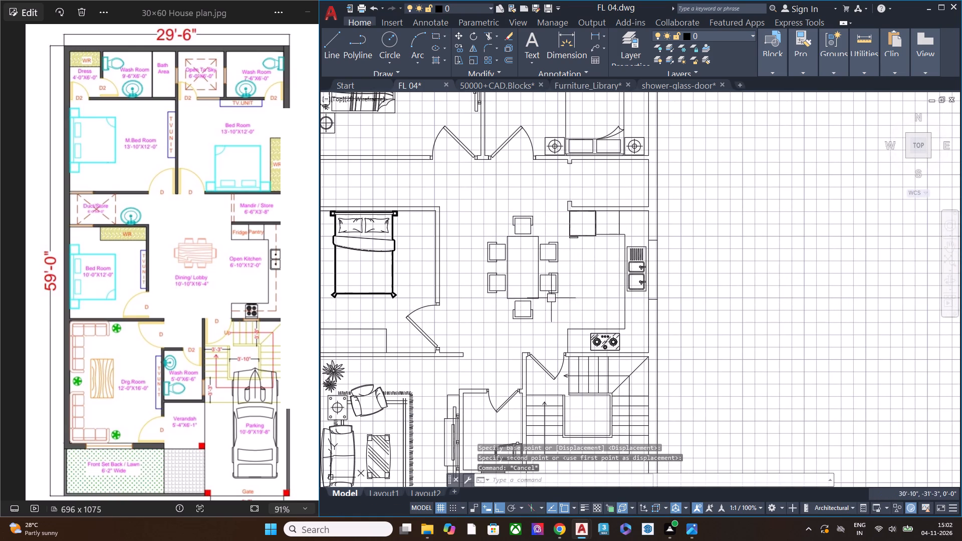
{"action": "scroll", "coordinate": [488, 282], "scroll_direction": "up", "scroll_amount": 2}
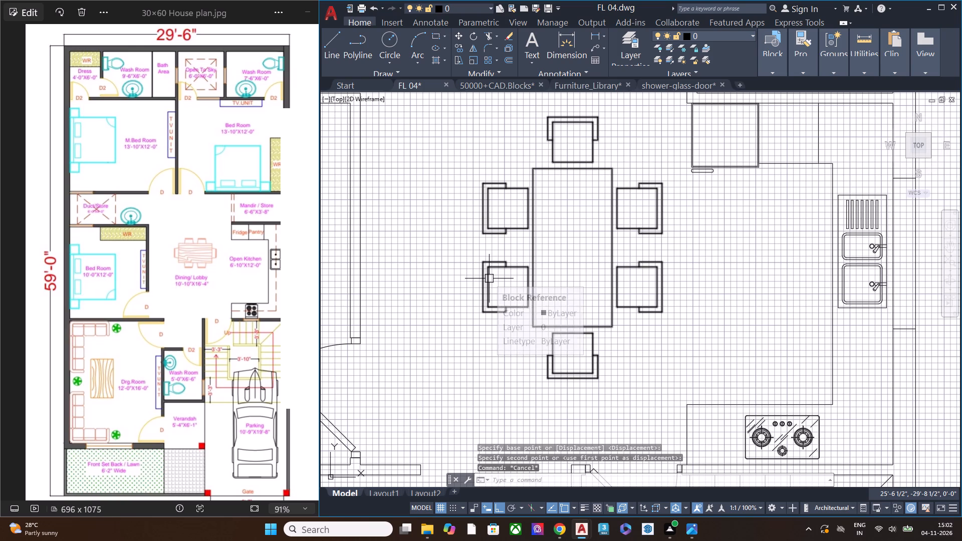
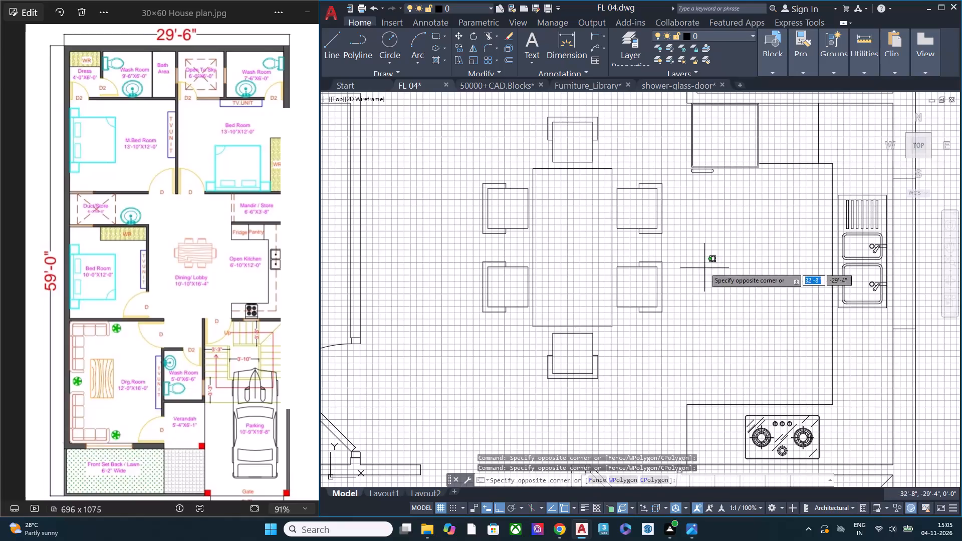
Examine the furnished plan from the Dining/Lobby up to the washrooms and the open-to-sky area at the rear.
{"action": "double_click", "coordinate": [749, 303]}
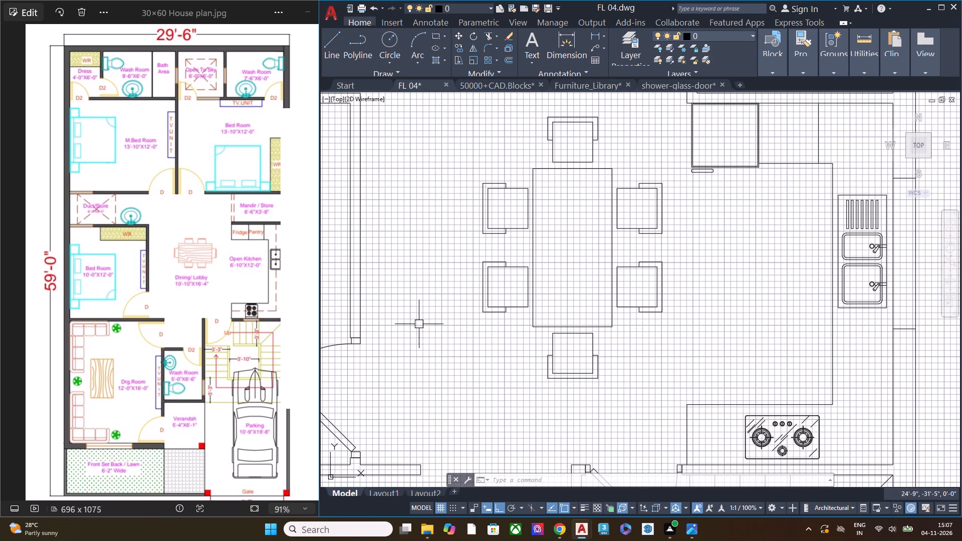
{"action": "middle_click_drag", "start_coordinate": [474, 286], "coordinate": [503, 348]}
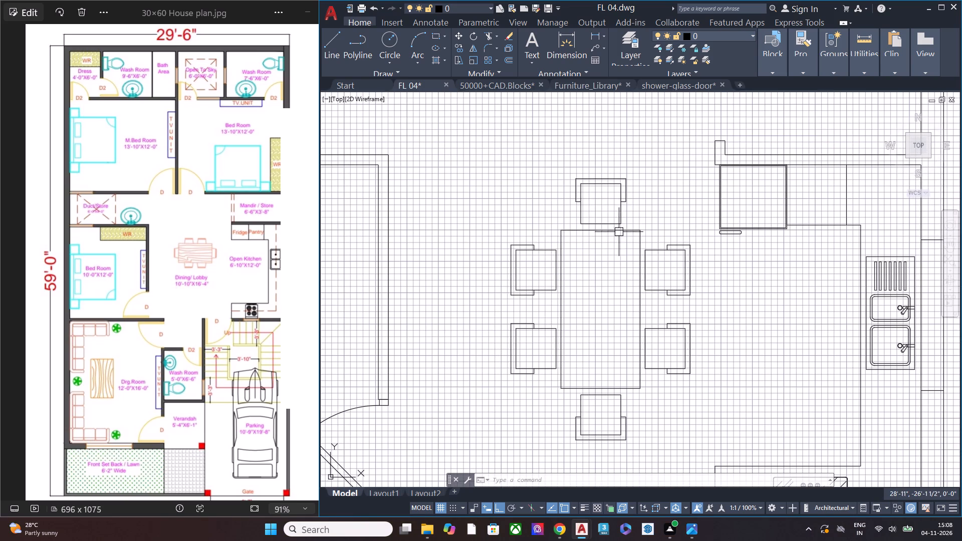
{"action": "scroll", "coordinate": [574, 218], "scroll_direction": "down", "scroll_amount": 2}
{"action": "middle_click_drag", "start_coordinate": [602, 222], "coordinate": [605, 321]}
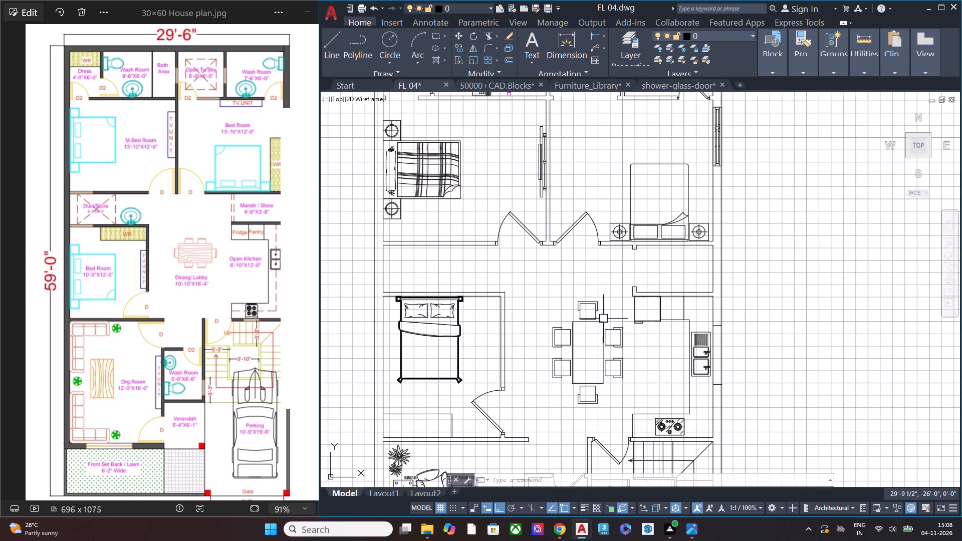
{"action": "middle_click_drag", "start_coordinate": [588, 200], "coordinate": [593, 271]}
{"action": "middle_click_drag", "start_coordinate": [593, 150], "coordinate": [601, 212]}
{"action": "middle_click_drag", "start_coordinate": [560, 174], "coordinate": [546, 233]}
{"action": "scroll", "coordinate": [531, 199], "scroll_direction": "up", "scroll_amount": 2}
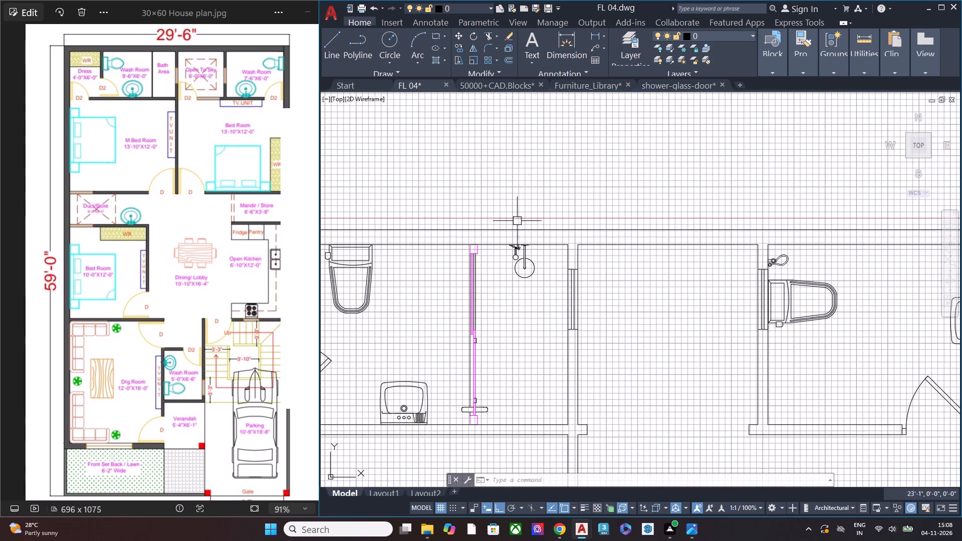
{"action": "scroll", "coordinate": [517, 244], "scroll_direction": "up", "scroll_amount": 4}
{"action": "scroll", "coordinate": [579, 243], "scroll_direction": "down", "scroll_amount": 3}
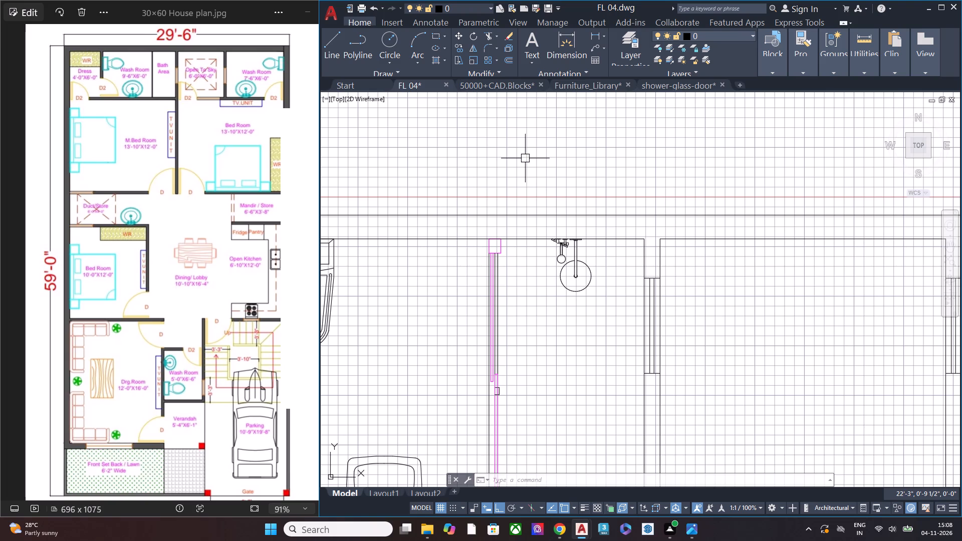
{"action": "scroll", "coordinate": [537, 180], "scroll_direction": "down", "scroll_amount": 2}
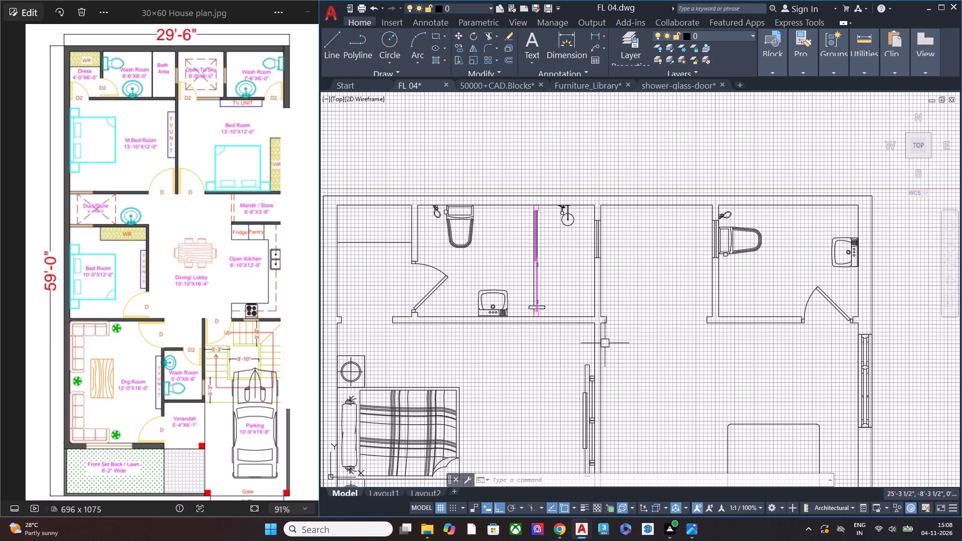
{"action": "middle_click_drag", "start_coordinate": [603, 341], "coordinate": [473, 261]}
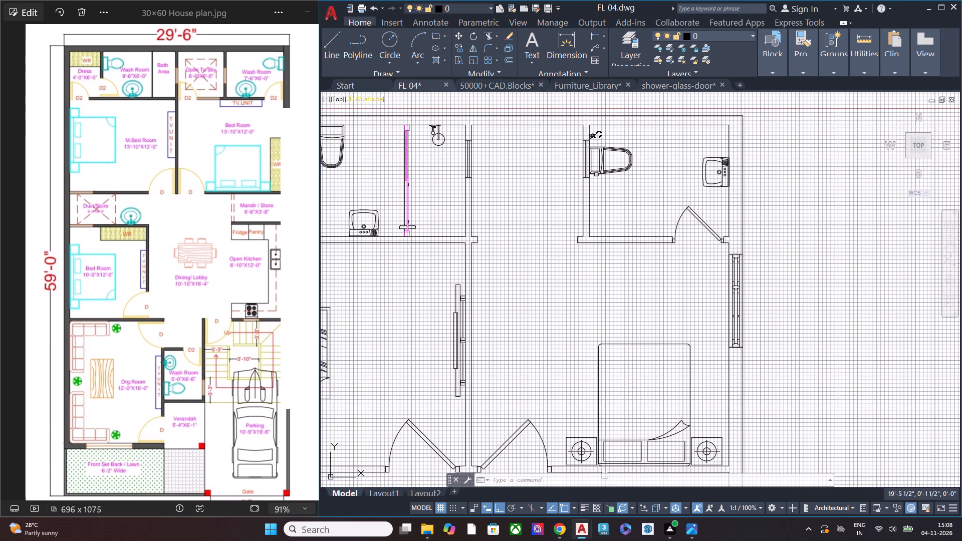
Open Sliding-Glass-Door.dwg from the Downloads folder as a separate drawing, continuing despite its foreign DWG origin.
{"action": "left_click", "coordinate": [432, 528]}
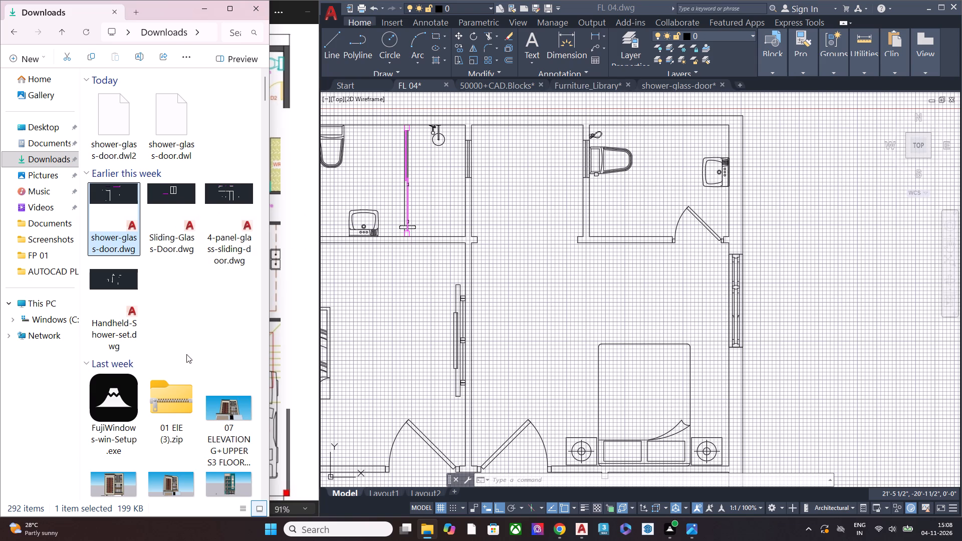
{"action": "left_click", "coordinate": [168, 195]}
{"action": "left_click_drag", "start_coordinate": [172, 211], "coordinate": [316, 237]}
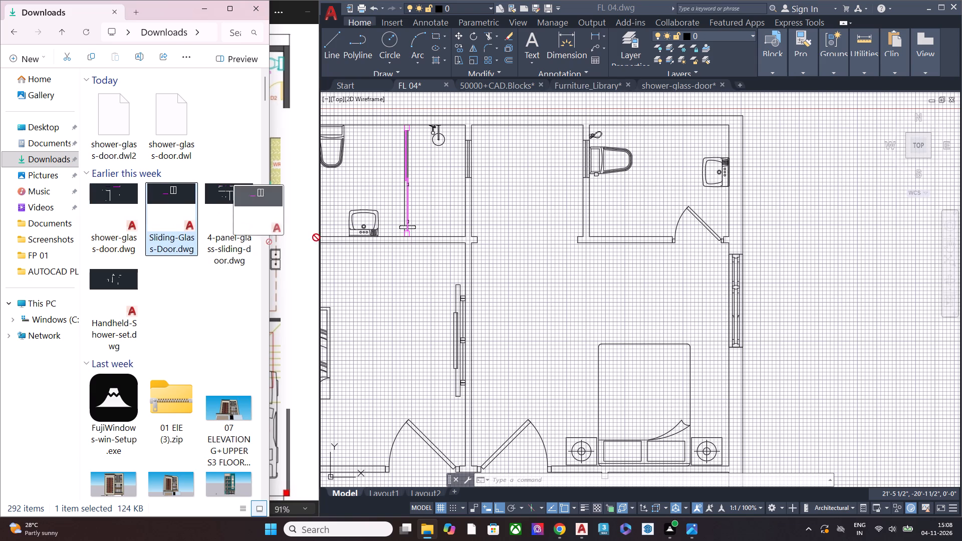
{"action": "left_click_drag", "start_coordinate": [316, 237], "coordinate": [752, 83]}
{"action": "left_click", "coordinate": [737, 86]}
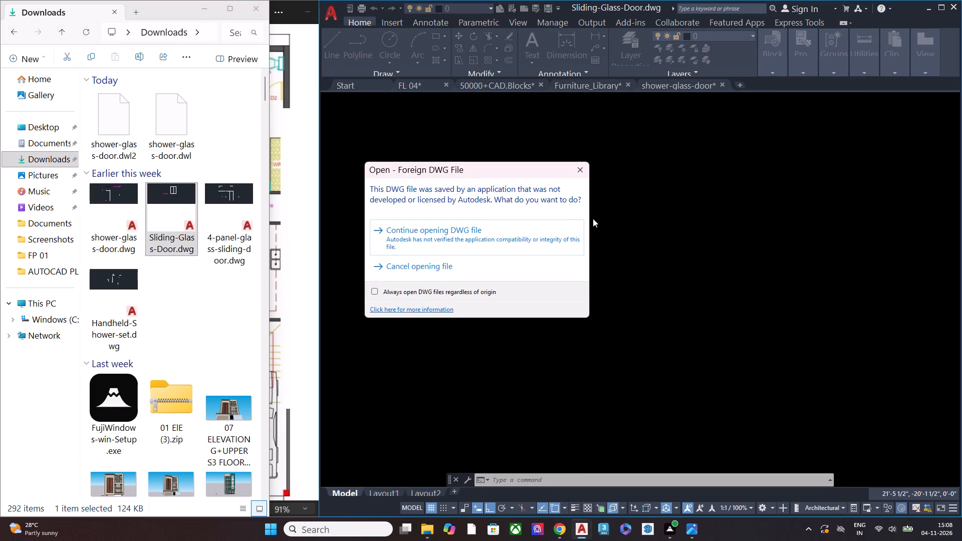
{"action": "left_click", "coordinate": [526, 234]}
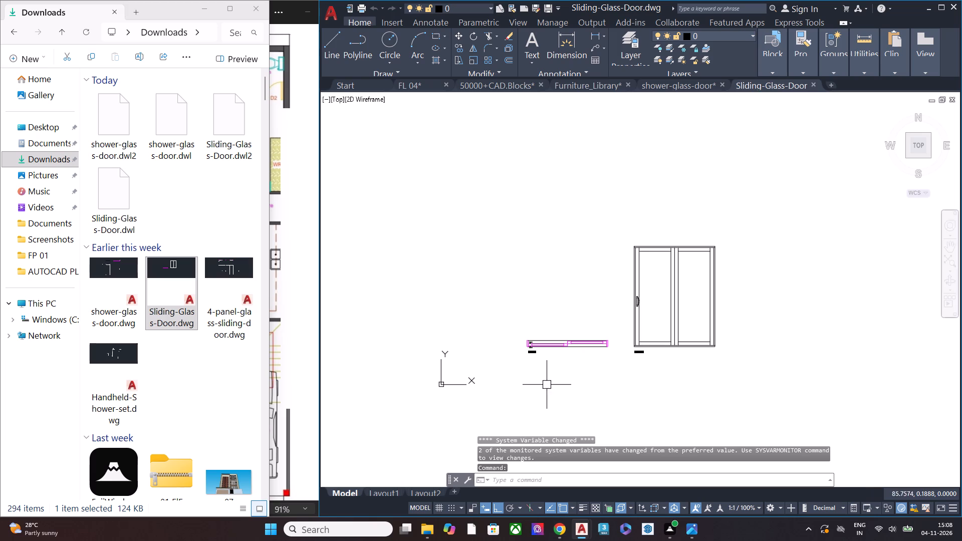
Copy the top view of the sliding glass door.
{"action": "scroll", "coordinate": [568, 374], "scroll_direction": "up", "scroll_amount": 3}
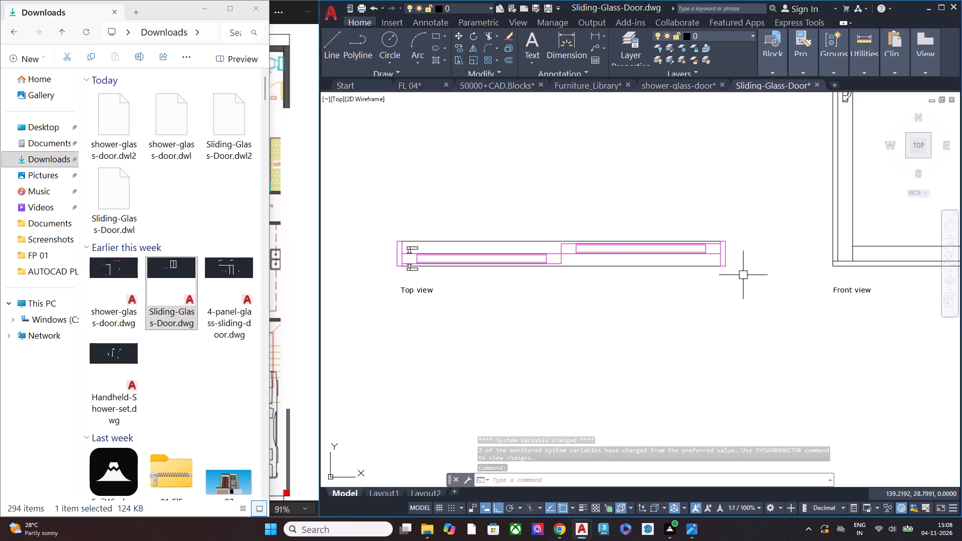
{"action": "left_click", "coordinate": [746, 273]}
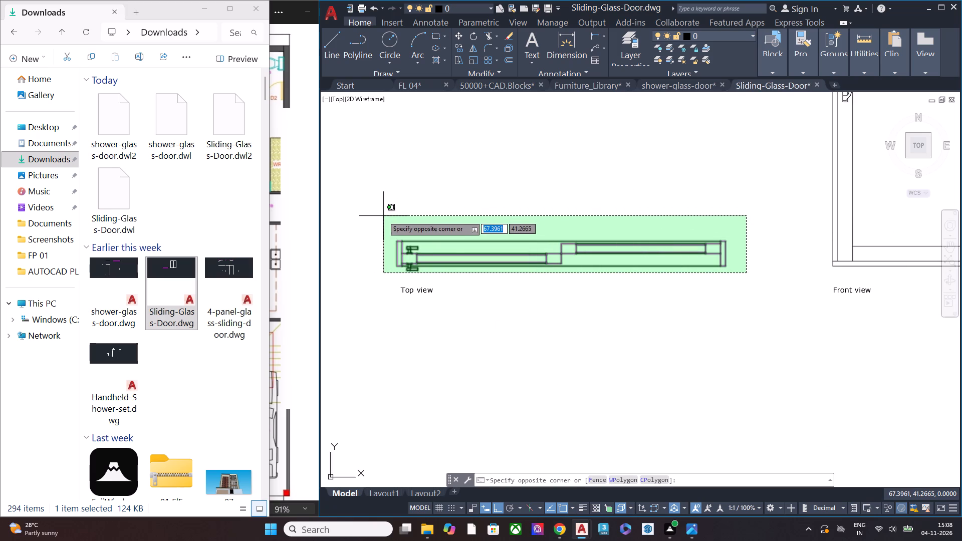
{"action": "left_click", "coordinate": [383, 216]}
{"action": "left_click", "coordinate": [761, 274]}
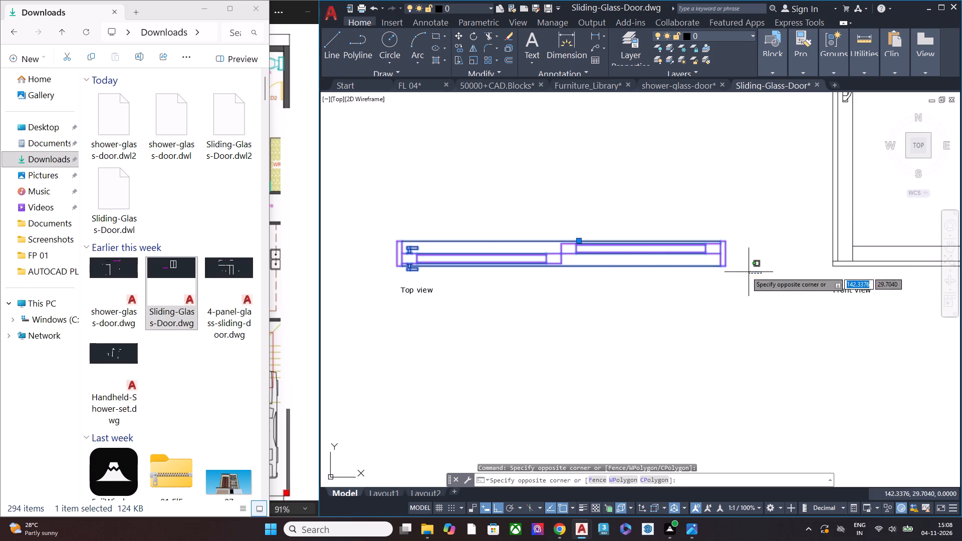
{"action": "left_click", "coordinate": [369, 231]}
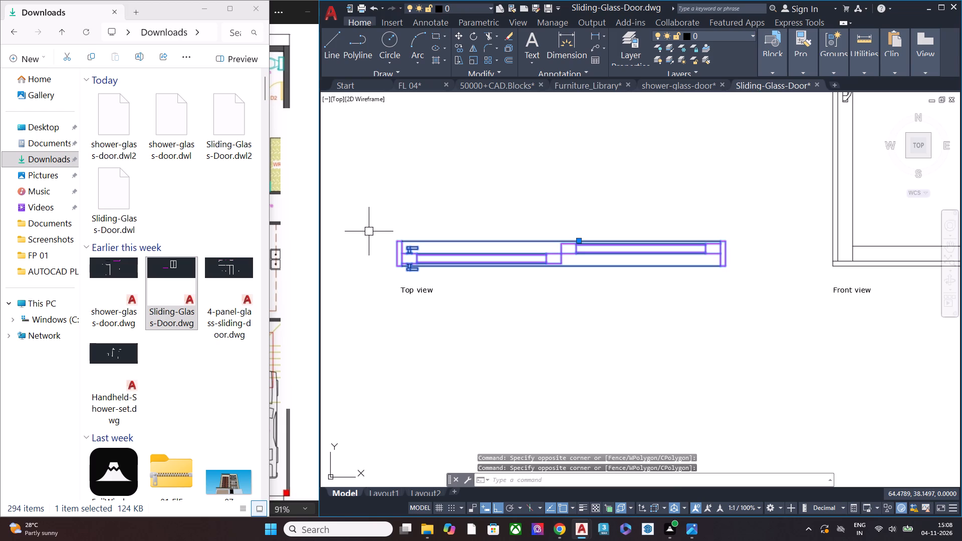
{"action": "key", "text": "ctrl+c"}
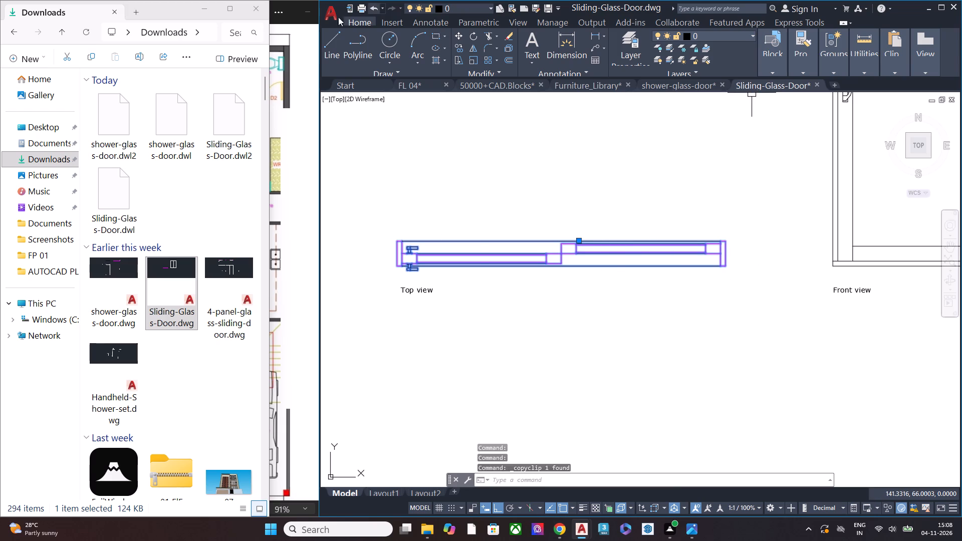
Paste the sliding glass door into FL 04, in the wall opening between the Bed Room and the Open To Sky area.
{"action": "left_click", "coordinate": [417, 81]}
{"action": "key", "text": "ctrl+v"}
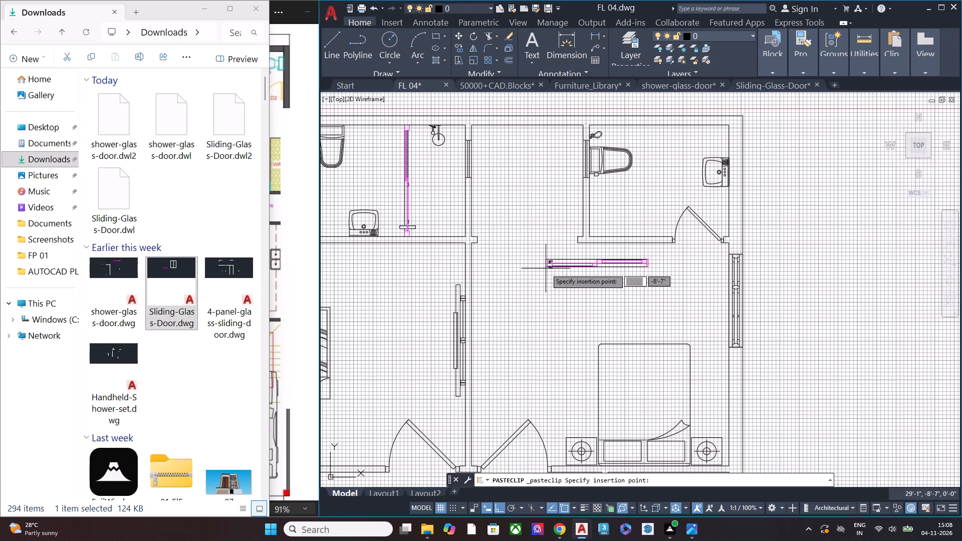
{"action": "scroll", "coordinate": [477, 244], "scroll_direction": "up", "scroll_amount": 1}
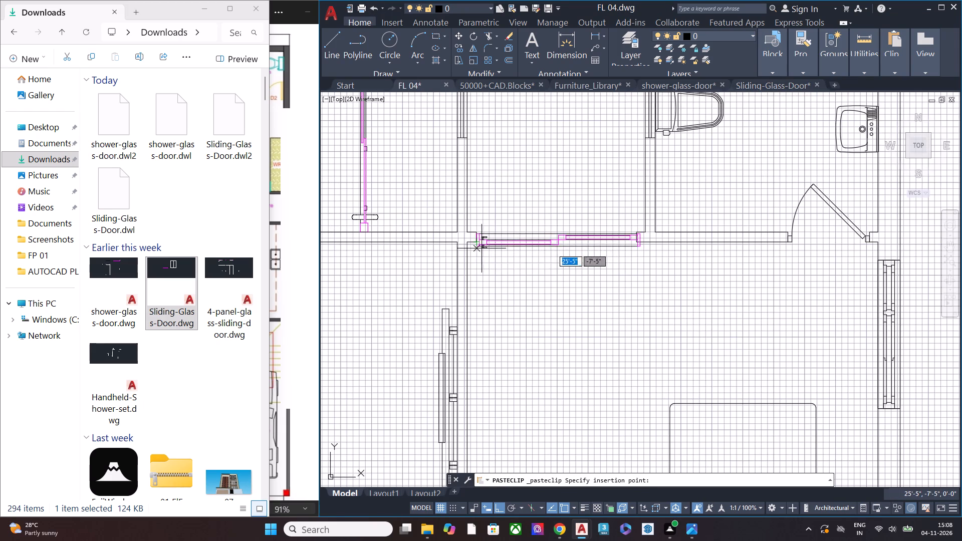
{"action": "left_click", "coordinate": [479, 244]}
Shift the end line of the wall on the attached washroom side of the opening 2" away from the sliding door.
{"action": "scroll", "coordinate": [606, 232], "scroll_direction": "up", "scroll_amount": 4}
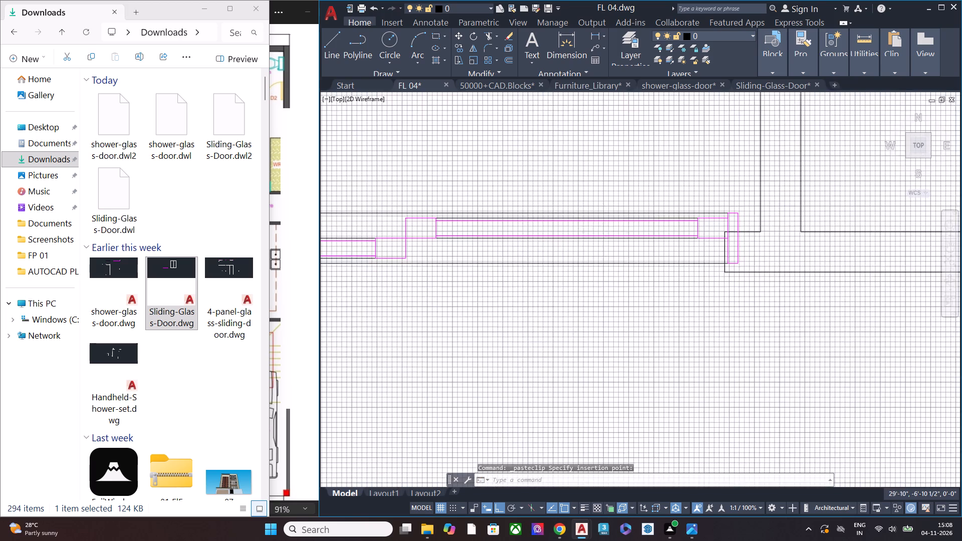
{"action": "scroll", "coordinate": [720, 303], "scroll_direction": "down", "scroll_amount": 1}
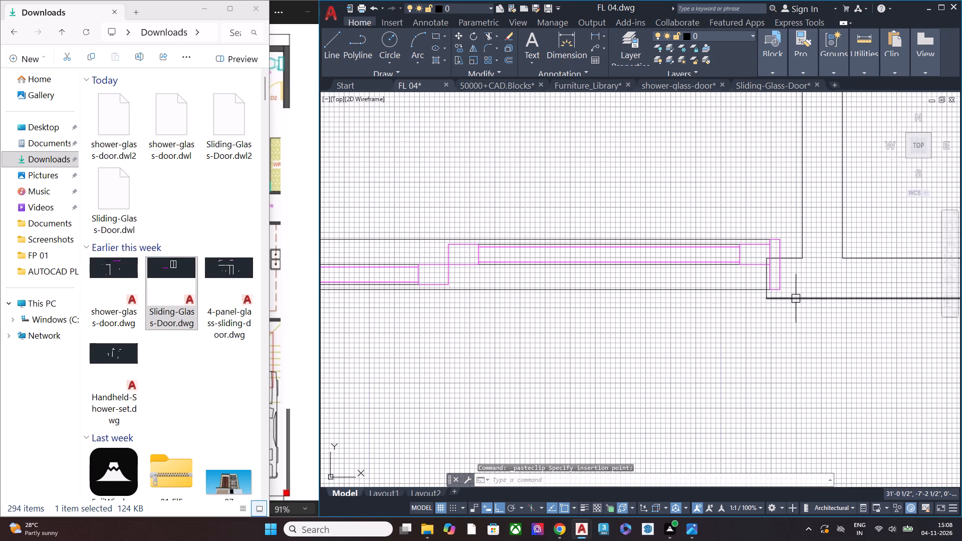
{"action": "middle_click_drag", "start_coordinate": [794, 296], "coordinate": [687, 308]}
{"action": "scroll", "coordinate": [679, 290], "scroll_direction": "up", "scroll_amount": 3}
{"action": "left_click", "coordinate": [600, 291]}
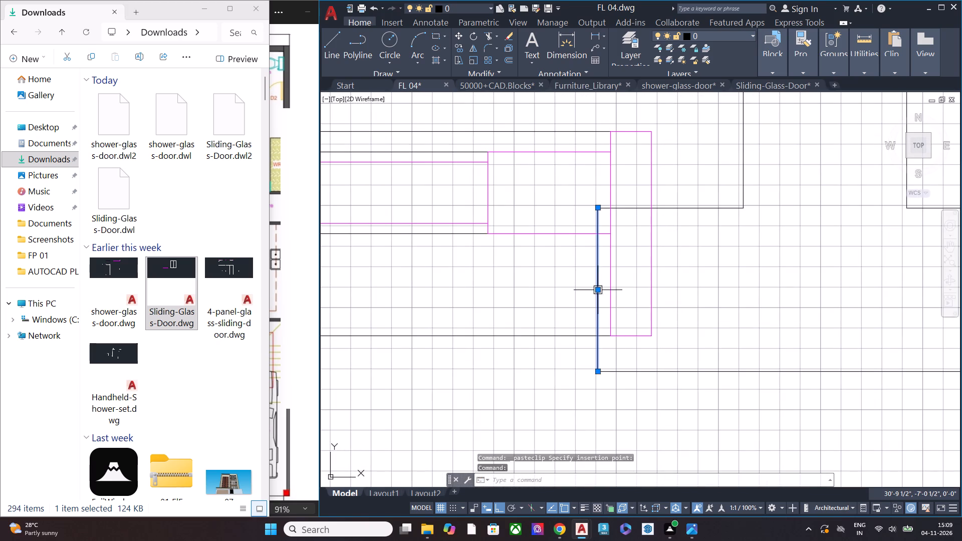
{"action": "left_click", "coordinate": [595, 291]}
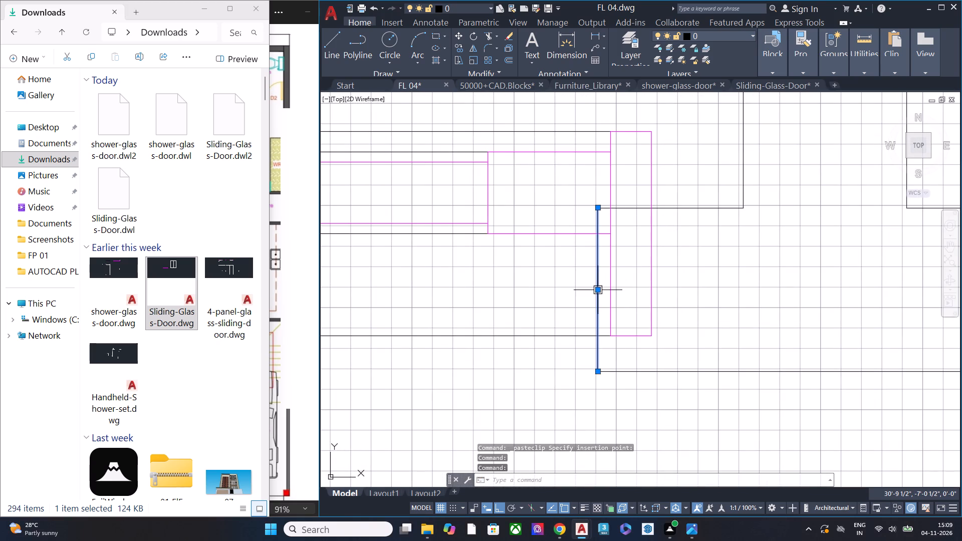
{"action": "left_click", "coordinate": [595, 289]}
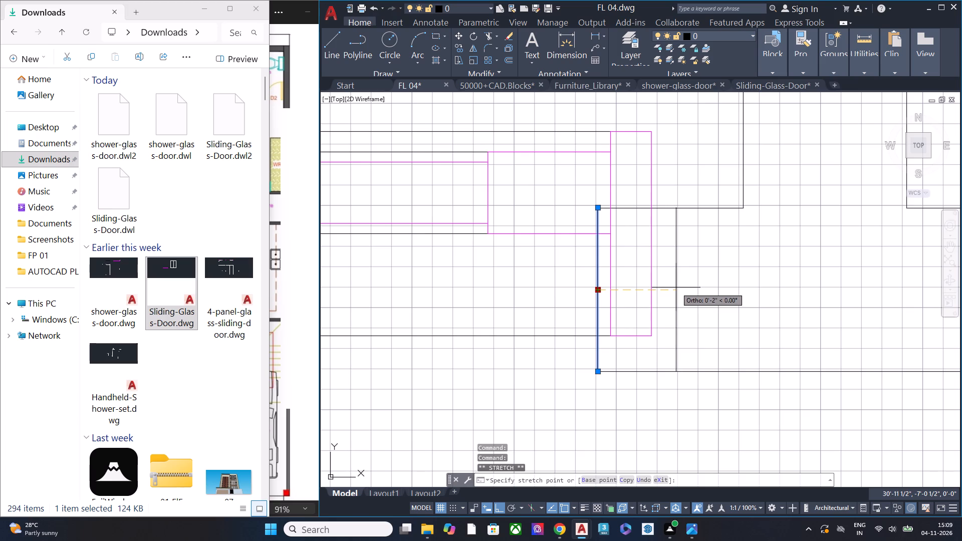
{"action": "left_click", "coordinate": [676, 288]}
Shorten both face lines of that wall so their ends meet the shifted end line, closing the corners.
{"action": "left_click", "coordinate": [600, 207]}
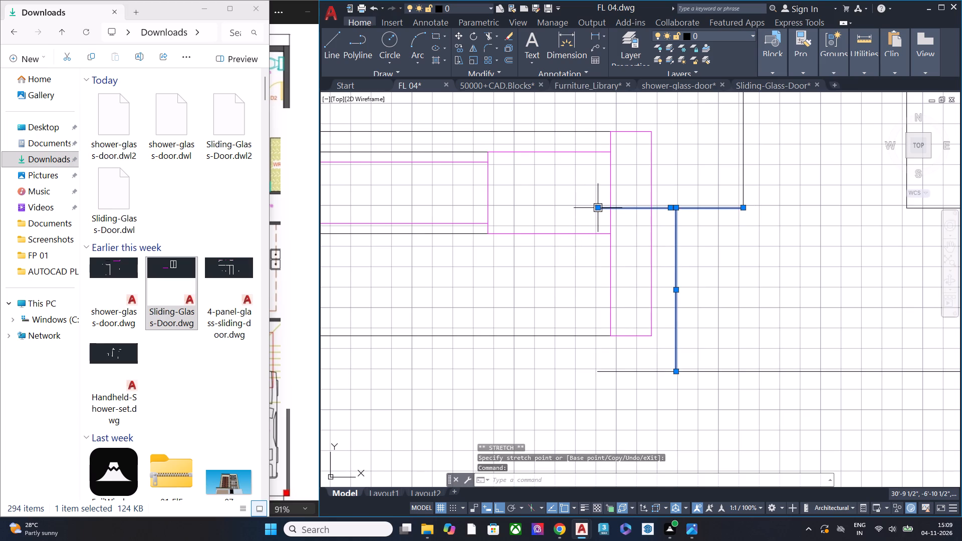
{"action": "left_click", "coordinate": [597, 209]}
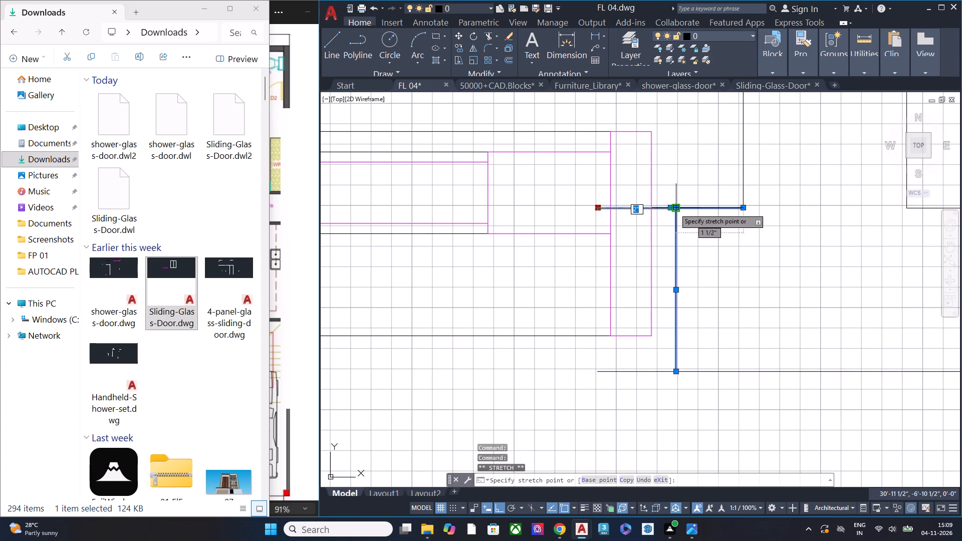
{"action": "left_click", "coordinate": [675, 208]}
{"action": "left_click", "coordinate": [616, 371]}
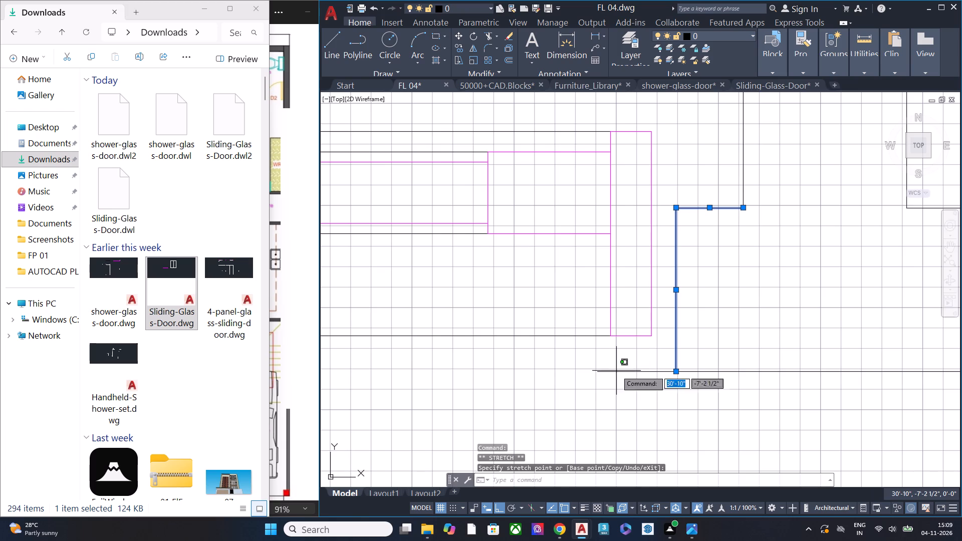
{"action": "left_click", "coordinate": [597, 370]}
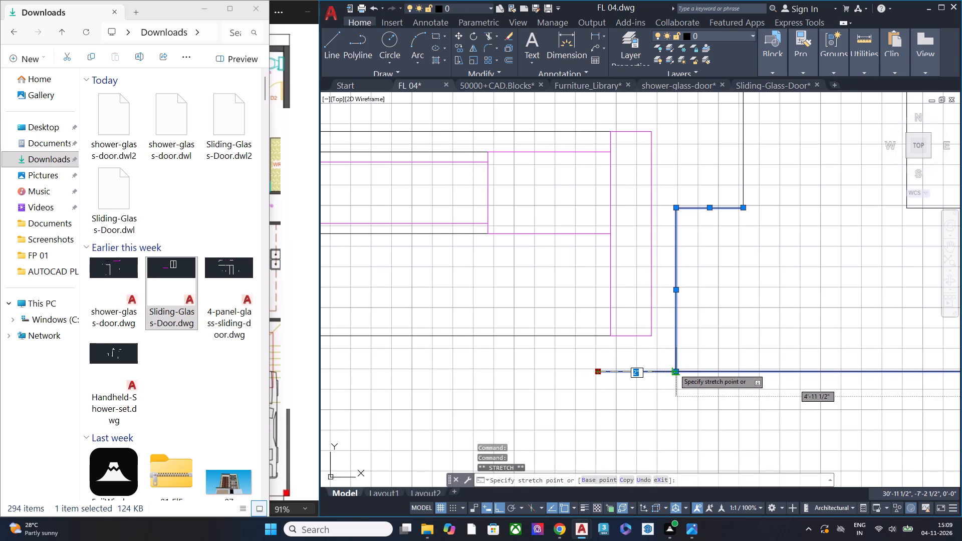
{"action": "left_click", "coordinate": [673, 369]}
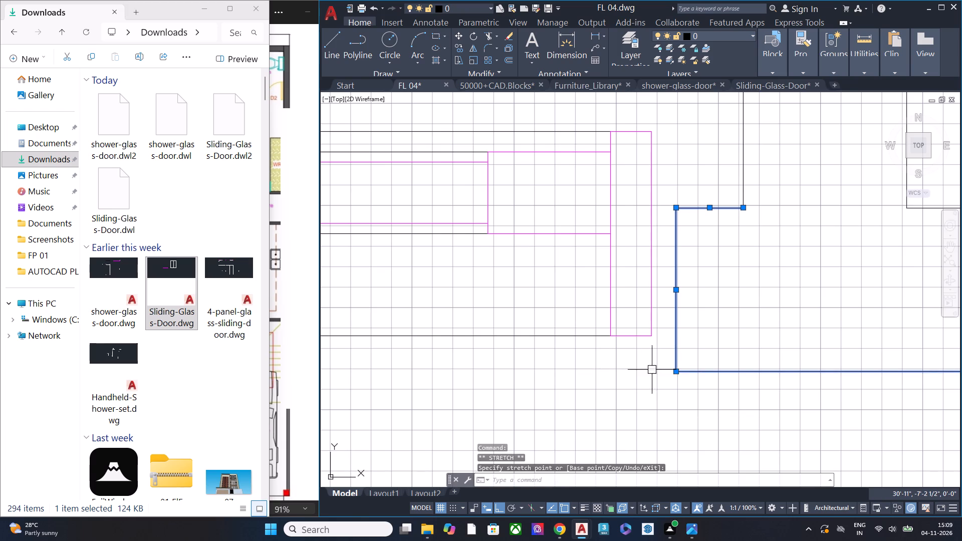
{"action": "key", "text": "Escape"}
{"action": "scroll", "coordinate": [670, 289], "scroll_direction": "down", "scroll_amount": 4}
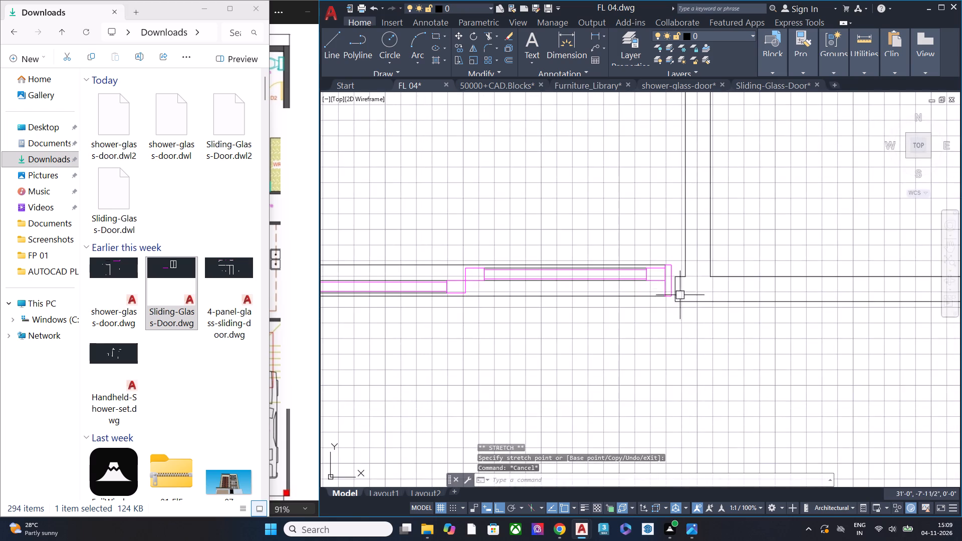
{"action": "scroll", "coordinate": [683, 282], "scroll_direction": "up", "scroll_amount": 5}
{"action": "left_click", "coordinate": [674, 230]}
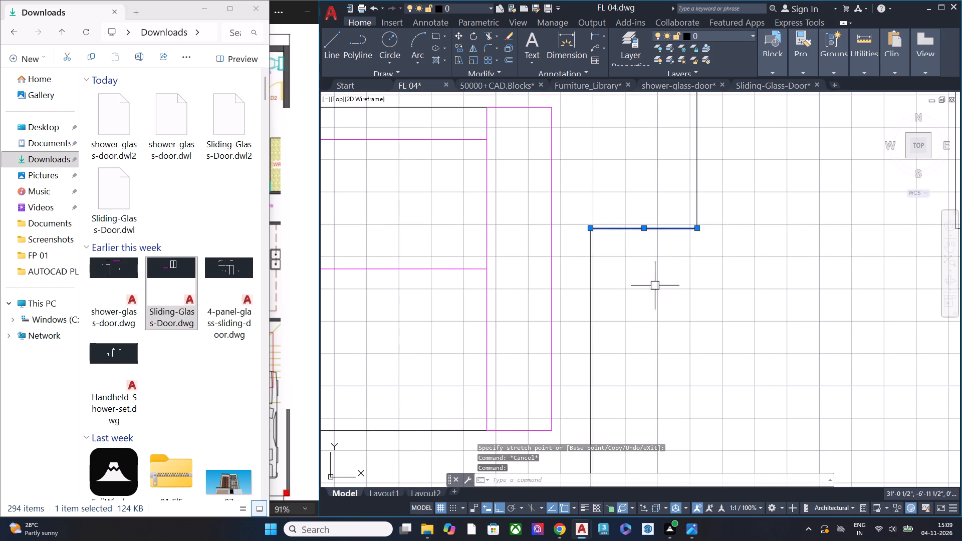
{"action": "scroll", "coordinate": [655, 332], "scroll_direction": "down", "scroll_amount": 2}
{"action": "left_click", "coordinate": [660, 394]}
{"action": "left_click", "coordinate": [630, 360]}
{"action": "key", "text": "Escape"}
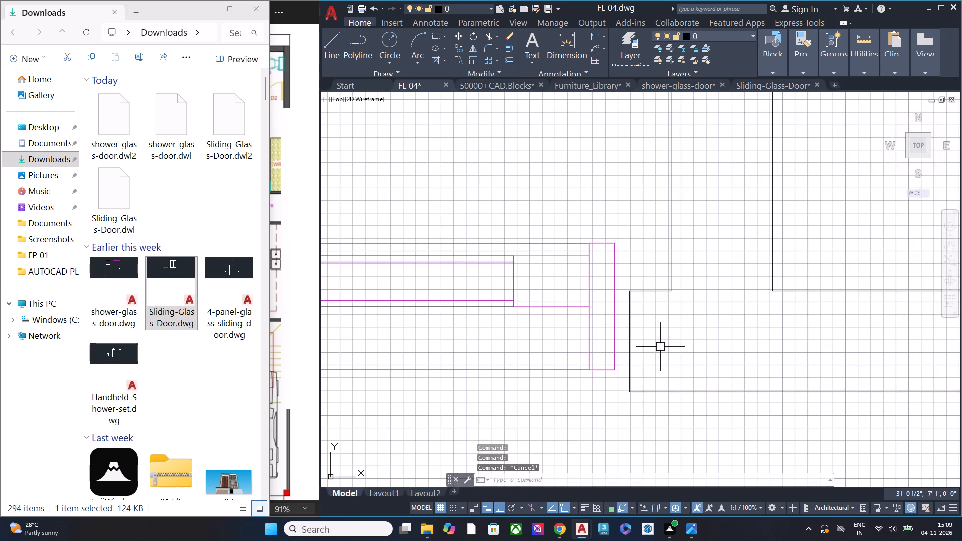
Move the sliding glass door about 2" straight down so its upper edge aligns with the wall's upper face line.
{"action": "scroll", "coordinate": [661, 347], "scroll_direction": "down", "scroll_amount": 1}
{"action": "middle_click_drag", "start_coordinate": [569, 360], "coordinate": [663, 352]}
{"action": "scroll", "coordinate": [676, 371], "scroll_direction": "down", "scroll_amount": 2}
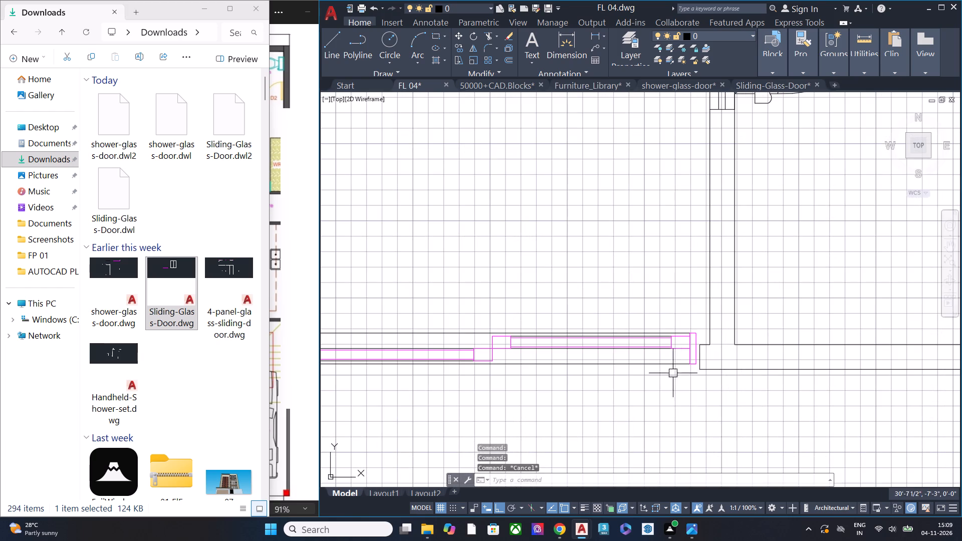
{"action": "middle_click_drag", "start_coordinate": [604, 377], "coordinate": [750, 361]}
{"action": "scroll", "coordinate": [447, 360], "scroll_direction": "up", "scroll_amount": 4}
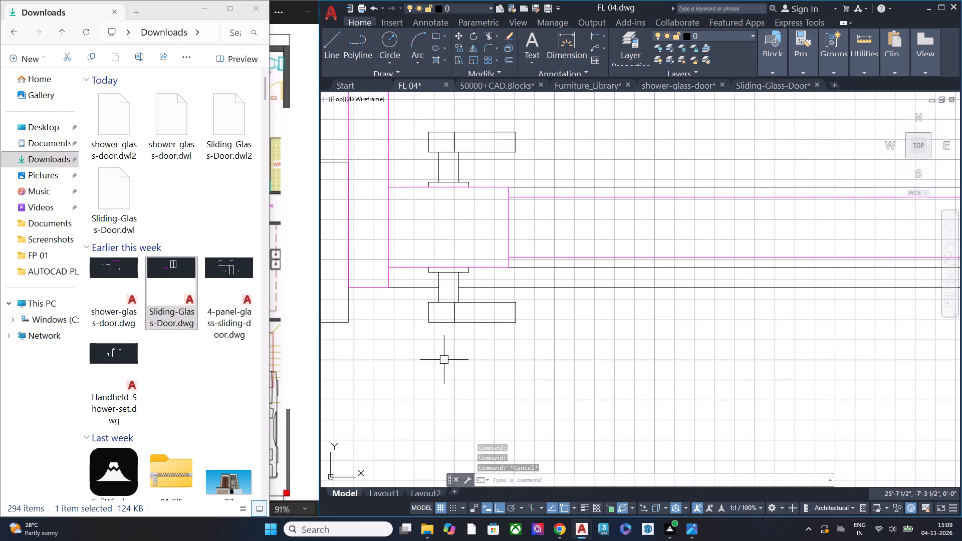
{"action": "scroll", "coordinate": [425, 360], "scroll_direction": "down", "scroll_amount": 5}
{"action": "scroll", "coordinate": [807, 344], "scroll_direction": "up", "scroll_amount": 2}
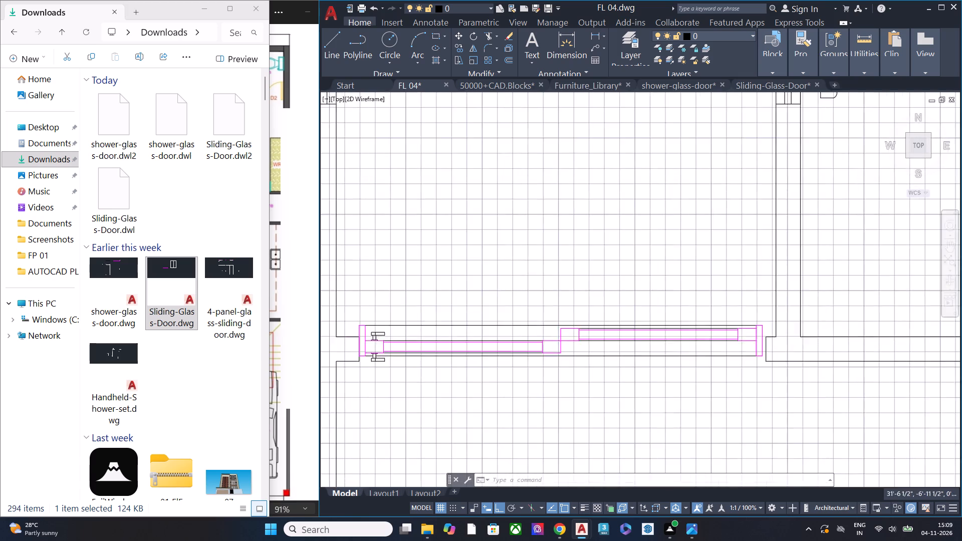
{"action": "scroll", "coordinate": [808, 343], "scroll_direction": "up", "scroll_amount": 2}
{"action": "left_click_drag", "start_coordinate": [619, 411], "coordinate": [615, 393]}
{"action": "left_click", "coordinate": [573, 212]}
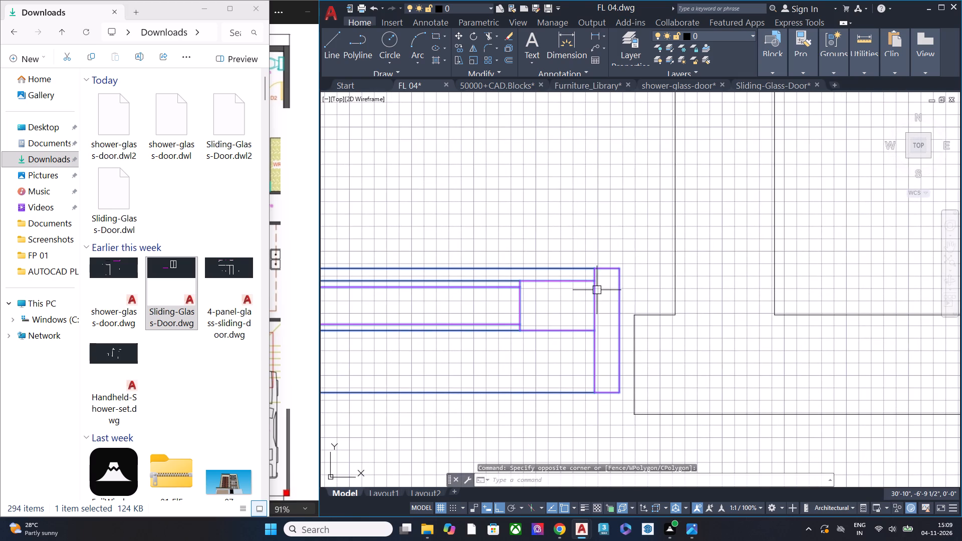
{"action": "type", "text": "m"}
{"action": "key", "text": "space"}
{"action": "left_click", "coordinate": [619, 268]}
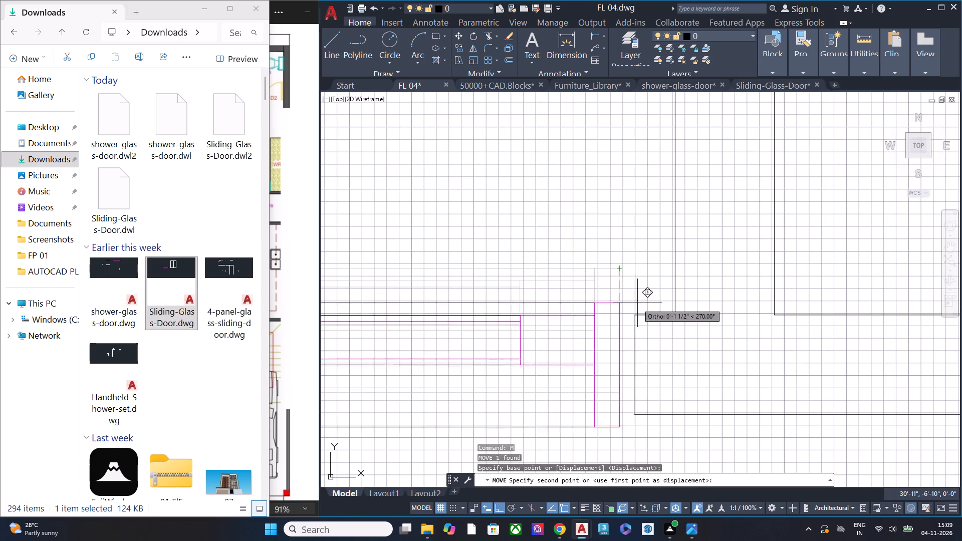
{"action": "left_click", "coordinate": [637, 313]}
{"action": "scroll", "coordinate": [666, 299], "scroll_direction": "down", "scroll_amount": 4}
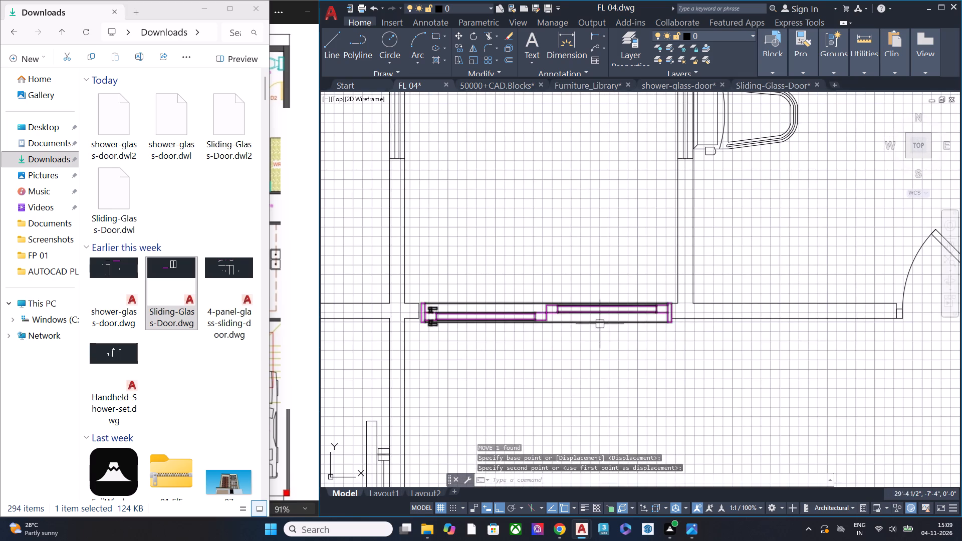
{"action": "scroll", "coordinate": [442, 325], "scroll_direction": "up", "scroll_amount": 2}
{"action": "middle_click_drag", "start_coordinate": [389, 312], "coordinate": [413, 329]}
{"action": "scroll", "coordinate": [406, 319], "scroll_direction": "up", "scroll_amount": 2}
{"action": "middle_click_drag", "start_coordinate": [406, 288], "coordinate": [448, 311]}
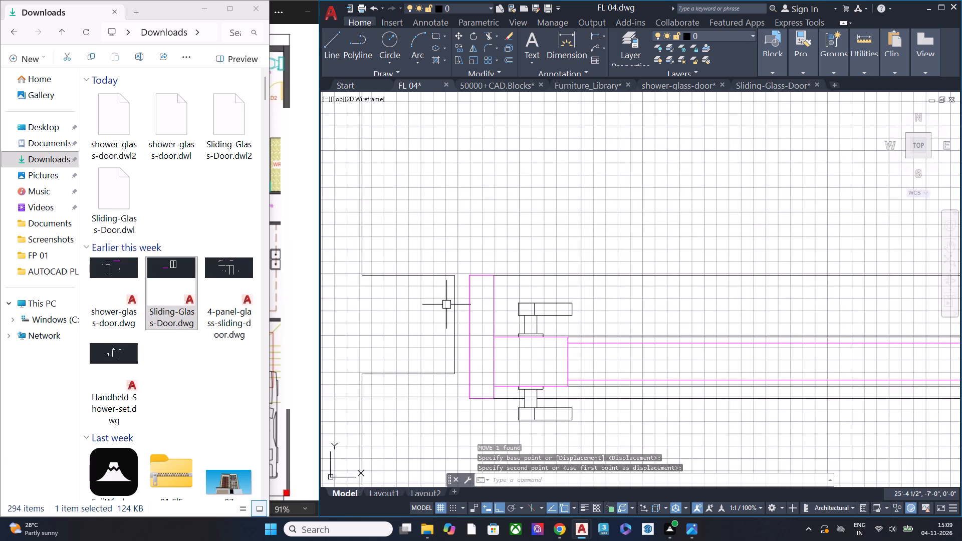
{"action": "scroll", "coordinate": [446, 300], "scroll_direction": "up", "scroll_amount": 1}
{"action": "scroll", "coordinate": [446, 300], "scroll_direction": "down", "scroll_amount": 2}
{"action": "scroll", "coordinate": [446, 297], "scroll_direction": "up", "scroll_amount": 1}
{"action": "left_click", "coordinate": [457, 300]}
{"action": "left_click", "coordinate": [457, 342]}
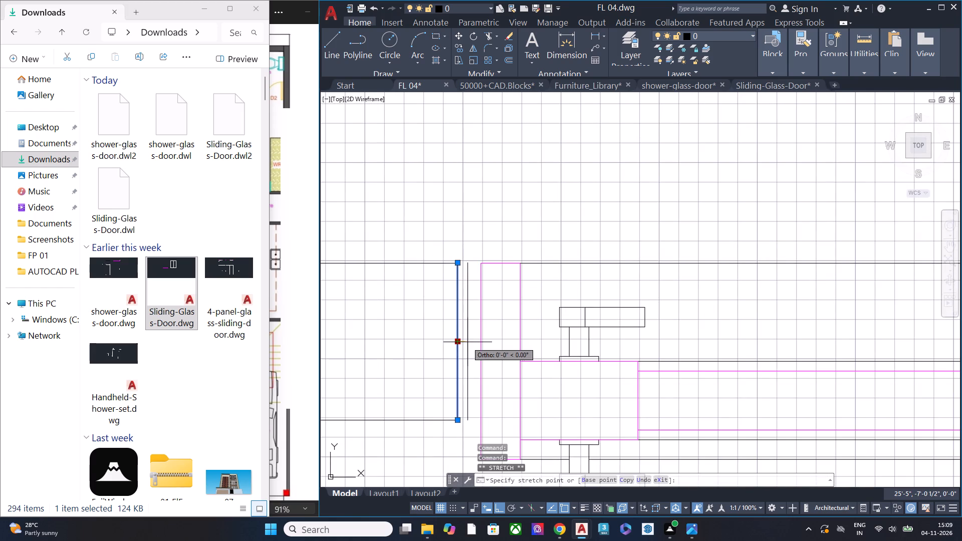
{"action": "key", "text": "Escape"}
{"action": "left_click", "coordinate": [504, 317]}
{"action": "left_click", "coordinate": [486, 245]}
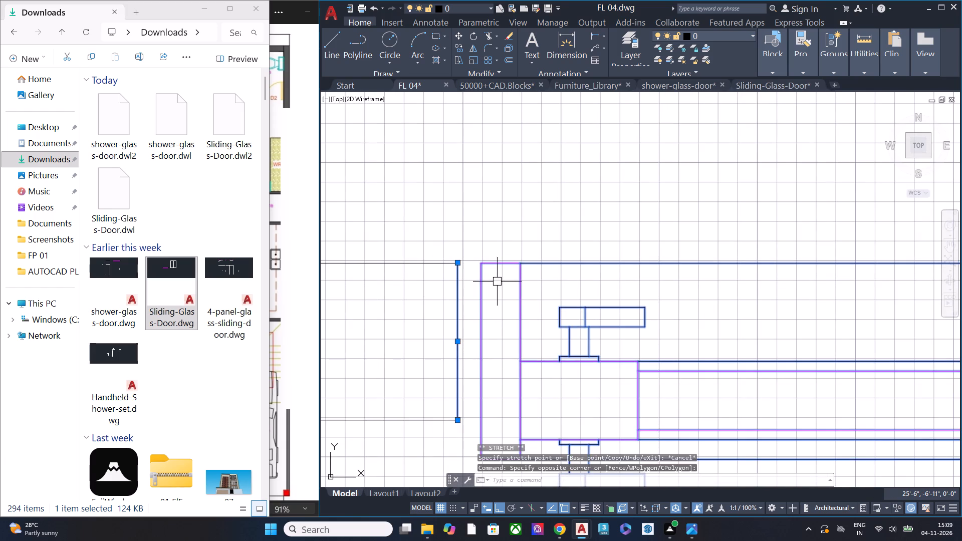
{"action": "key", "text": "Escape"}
Move the sliding door horizontally so its frame butts against the wall end line on the Bath Area side.
{"action": "left_click", "coordinate": [502, 280]}
{"action": "left_click", "coordinate": [485, 237]}
{"action": "type", "text": "m"}
{"action": "key", "text": "space"}
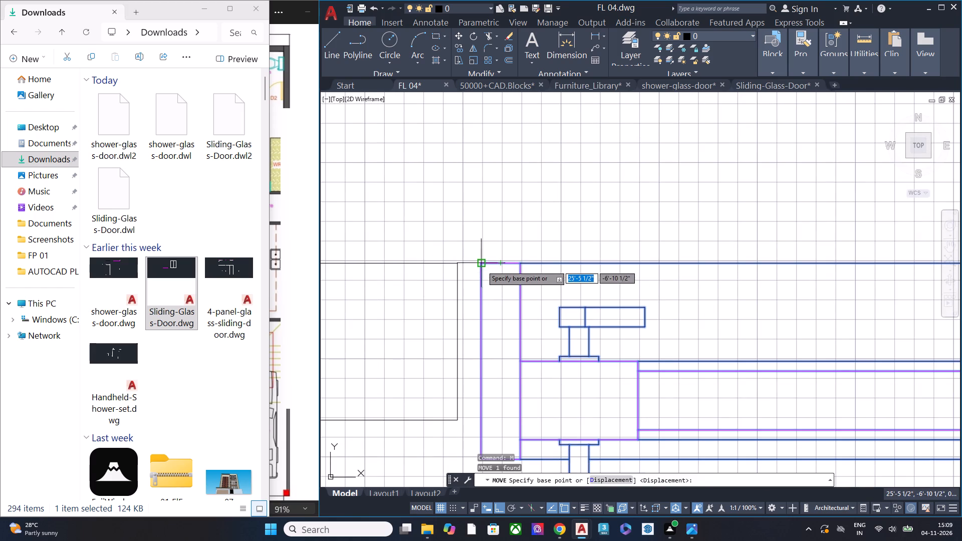
{"action": "left_click", "coordinate": [482, 265]}
{"action": "left_click", "coordinate": [455, 264]}
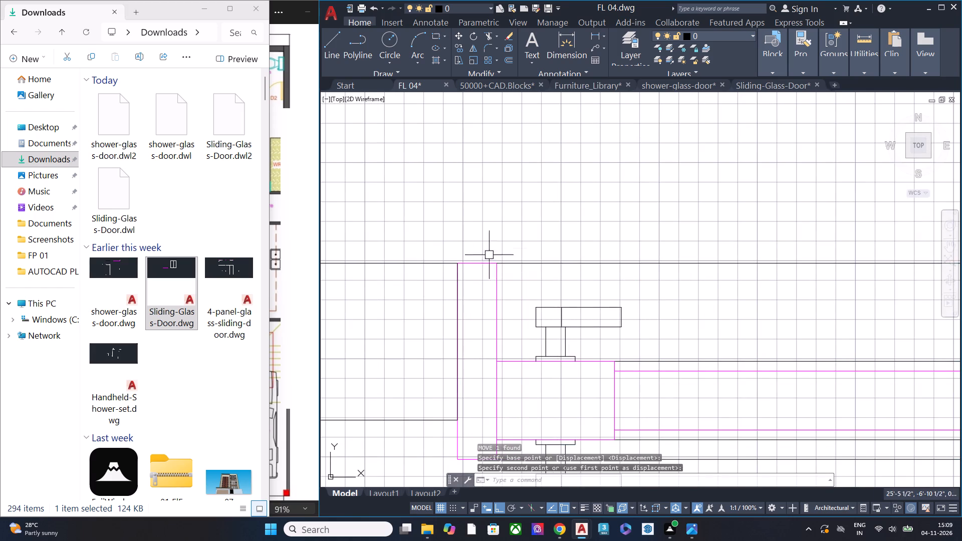
{"action": "key", "text": "Escape"}
Shift the wall end line on the attached washroom side so it touches the sliding door's frame.
{"action": "scroll", "coordinate": [512, 247], "scroll_direction": "down", "scroll_amount": 1}
{"action": "middle_click_drag", "start_coordinate": [596, 326], "coordinate": [433, 290]}
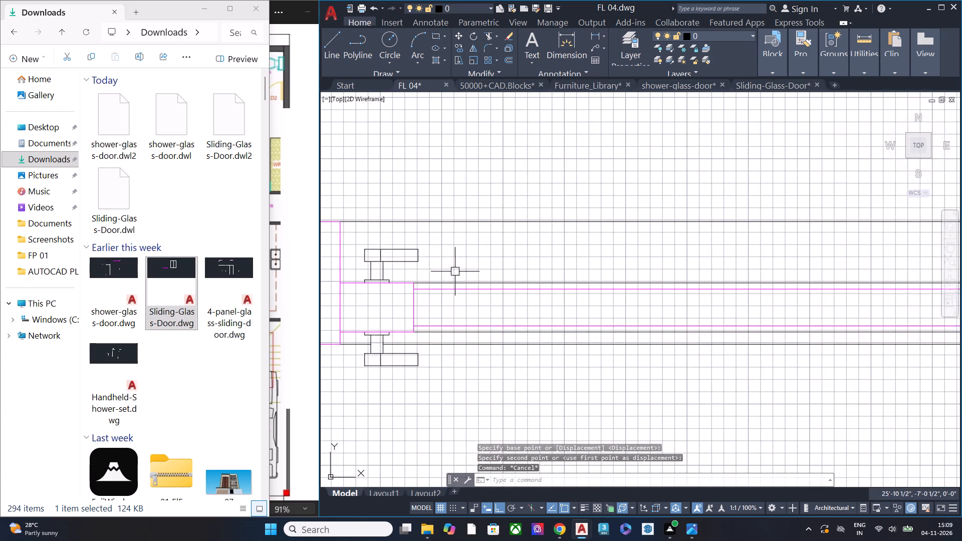
{"action": "scroll", "coordinate": [462, 273], "scroll_direction": "down", "scroll_amount": 3}
{"action": "middle_click_drag", "start_coordinate": [706, 281], "coordinate": [377, 284]}
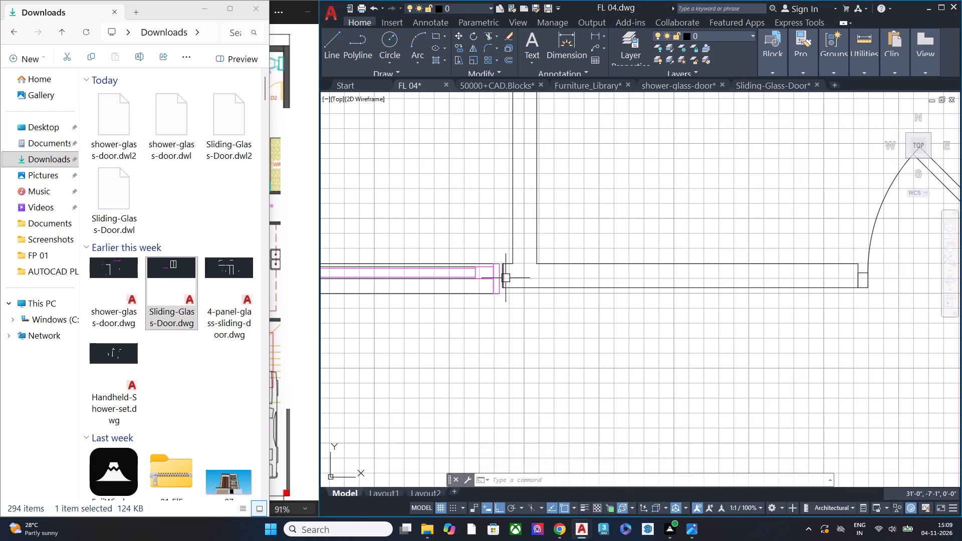
{"action": "scroll", "coordinate": [506, 278], "scroll_direction": "up", "scroll_amount": 4}
{"action": "left_click", "coordinate": [484, 276]}
{"action": "left_click", "coordinate": [484, 257]}
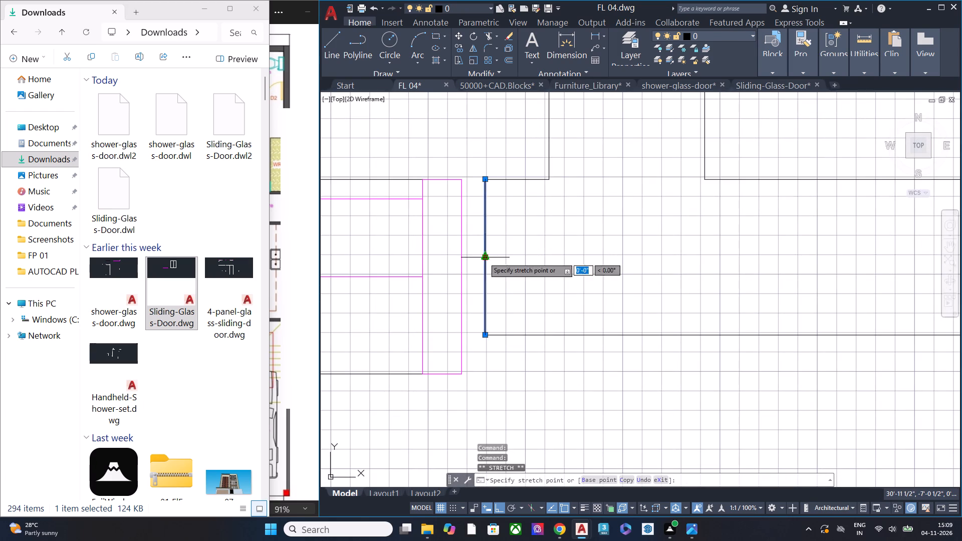
{"action": "left_click", "coordinate": [461, 257]}
Extend both face lines of that washroom-side wall to meet the shifted end line, and save the drawing.
{"action": "middle_click_drag", "start_coordinate": [503, 259], "coordinate": [549, 349]}
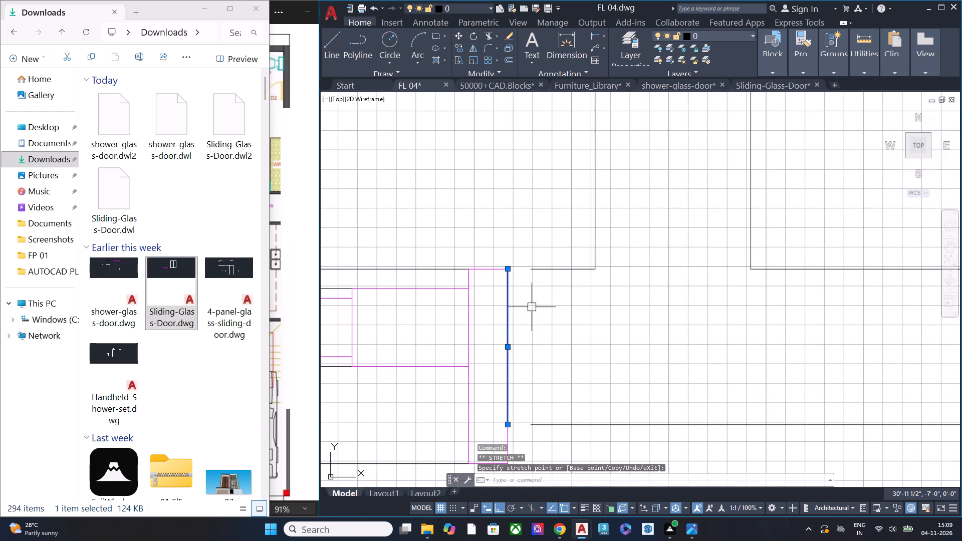
{"action": "left_click", "coordinate": [539, 272]}
{"action": "left_click", "coordinate": [528, 270]}
{"action": "left_click", "coordinate": [531, 268]}
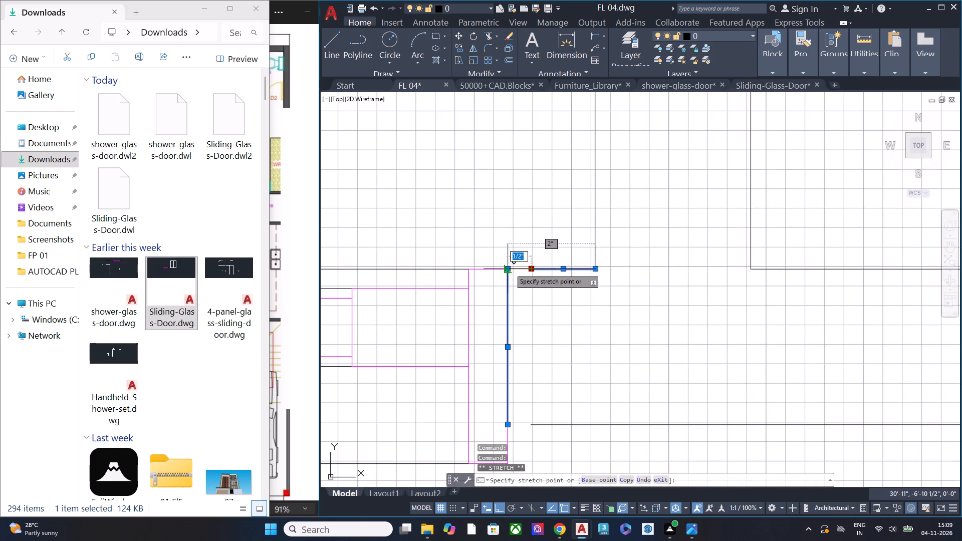
{"action": "left_click", "coordinate": [509, 269]}
{"action": "scroll", "coordinate": [552, 291], "scroll_direction": "down", "scroll_amount": 1}
{"action": "scroll", "coordinate": [552, 291], "scroll_direction": "up", "scroll_amount": 1}
{"action": "scroll", "coordinate": [552, 291], "scroll_direction": "down", "scroll_amount": 1}
{"action": "scroll", "coordinate": [547, 358], "scroll_direction": "up", "scroll_amount": 3}
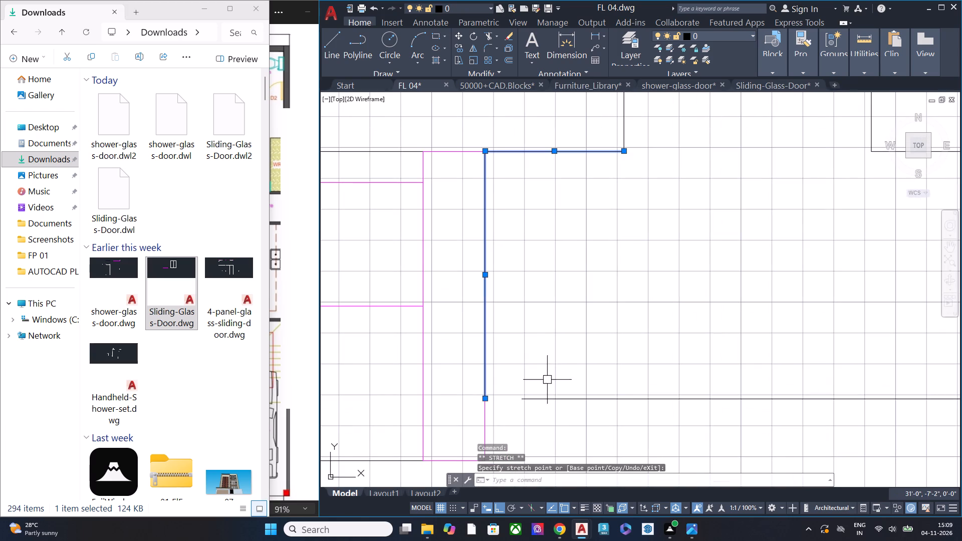
{"action": "left_click", "coordinate": [547, 396]}
{"action": "left_click", "coordinate": [521, 400]}
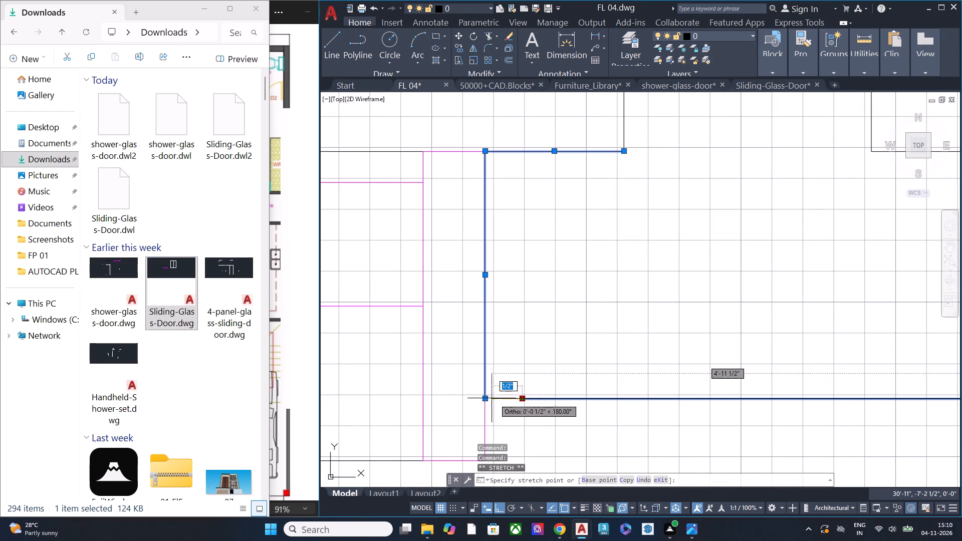
{"action": "left_click", "coordinate": [483, 397]}
{"action": "key", "text": "Escape"}
{"action": "scroll", "coordinate": [556, 341], "scroll_direction": "down", "scroll_amount": 1}
{"action": "key", "text": "ctrl+s"}
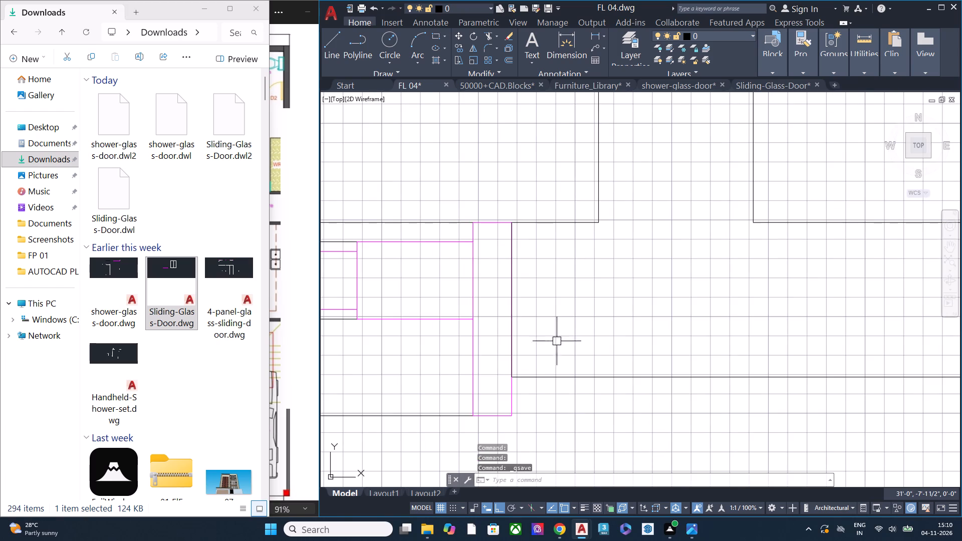
Move the sliding door straight up 1/2" to centre it on the wall thickness, and save the drawing.
{"action": "scroll", "coordinate": [557, 266], "scroll_direction": "down", "scroll_amount": 4}
{"action": "middle_click_drag", "start_coordinate": [506, 288], "coordinate": [571, 290]}
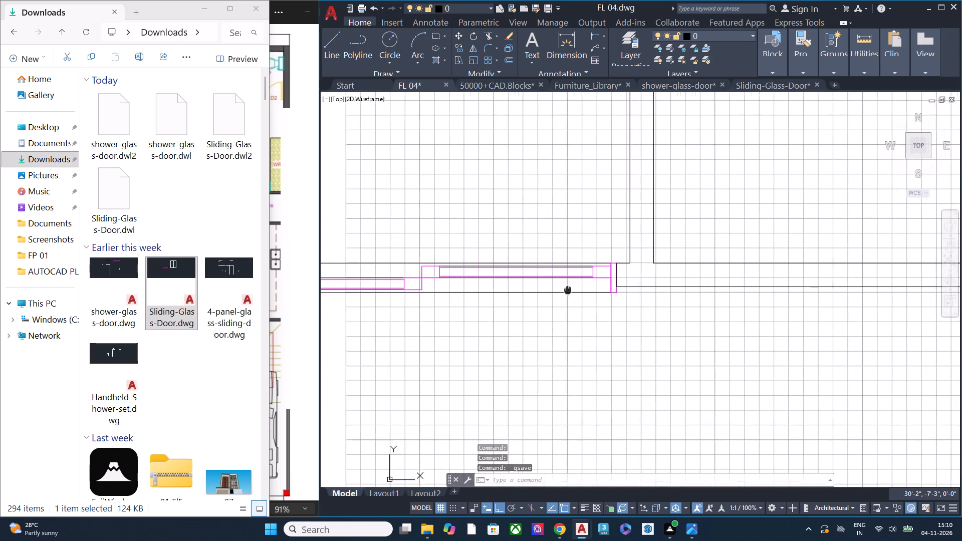
{"action": "middle_click_drag", "start_coordinate": [571, 290], "coordinate": [657, 290]}
{"action": "middle_click_drag", "start_coordinate": [471, 303], "coordinate": [616, 292]}
{"action": "left_click", "coordinate": [604, 320]}
{"action": "left_click_drag", "start_coordinate": [604, 320], "coordinate": [598, 295]}
{"action": "left_click_drag", "start_coordinate": [559, 217], "coordinate": [562, 226]}
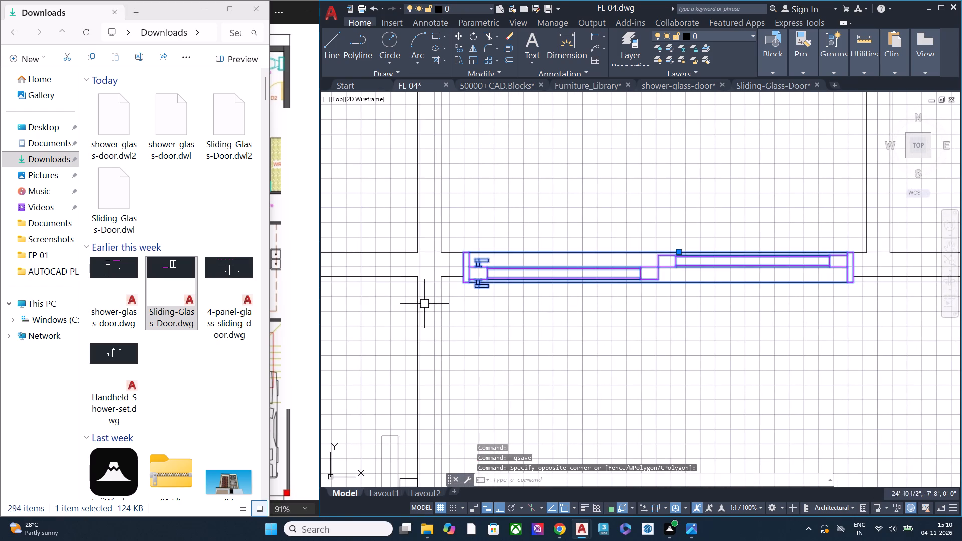
{"action": "scroll", "coordinate": [429, 268], "scroll_direction": "up", "scroll_amount": 1}
{"action": "scroll", "coordinate": [430, 268], "scroll_direction": "down", "scroll_amount": 1}
{"action": "scroll", "coordinate": [443, 268], "scroll_direction": "up", "scroll_amount": 1}
{"action": "scroll", "coordinate": [524, 265], "scroll_direction": "up", "scroll_amount": 2}
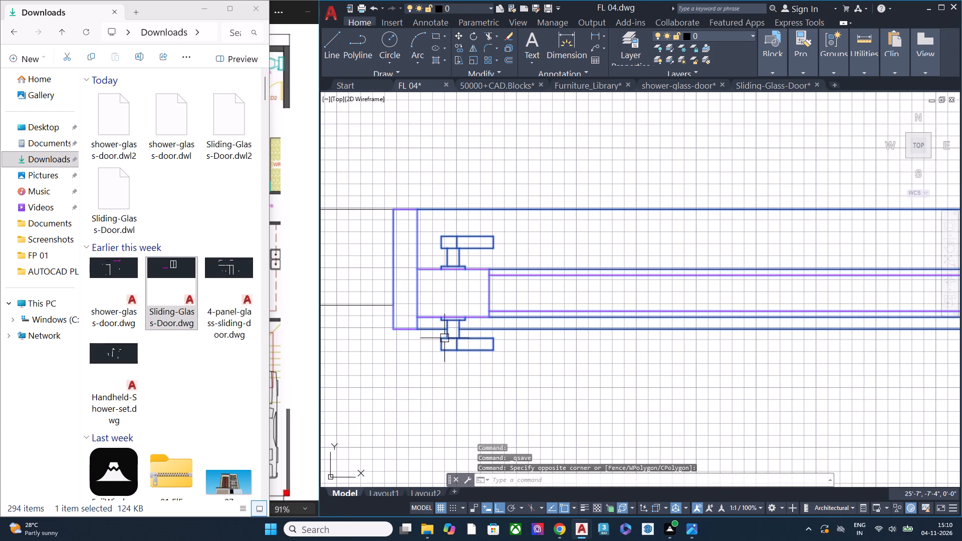
{"action": "type", "text": "m"}
{"action": "key", "text": "space"}
{"action": "left_click", "coordinate": [391, 347]}
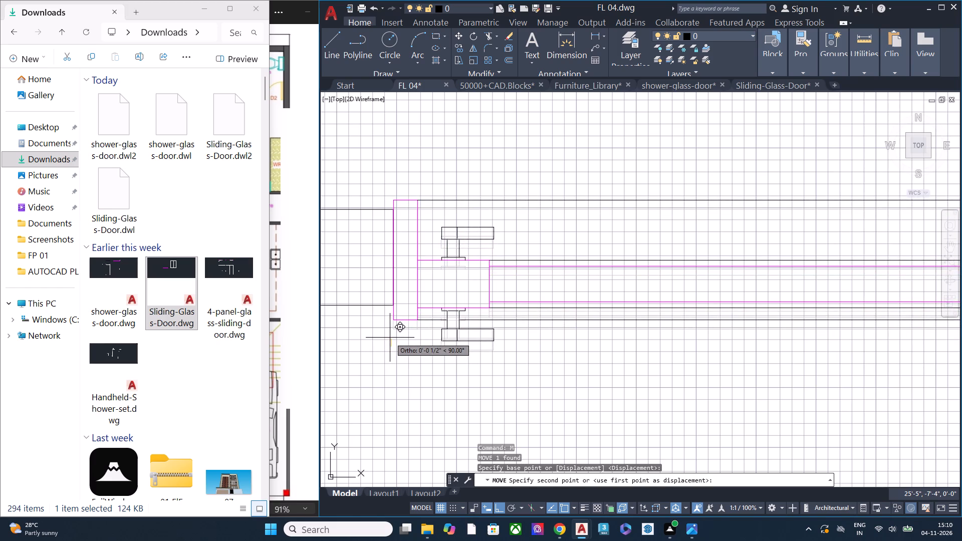
{"action": "left_click", "coordinate": [390, 338]}
{"action": "key", "text": "Escape"}
{"action": "scroll", "coordinate": [454, 231], "scroll_direction": "down", "scroll_amount": 3}
{"action": "middle_click_drag", "start_coordinate": [559, 291], "coordinate": [431, 291]}
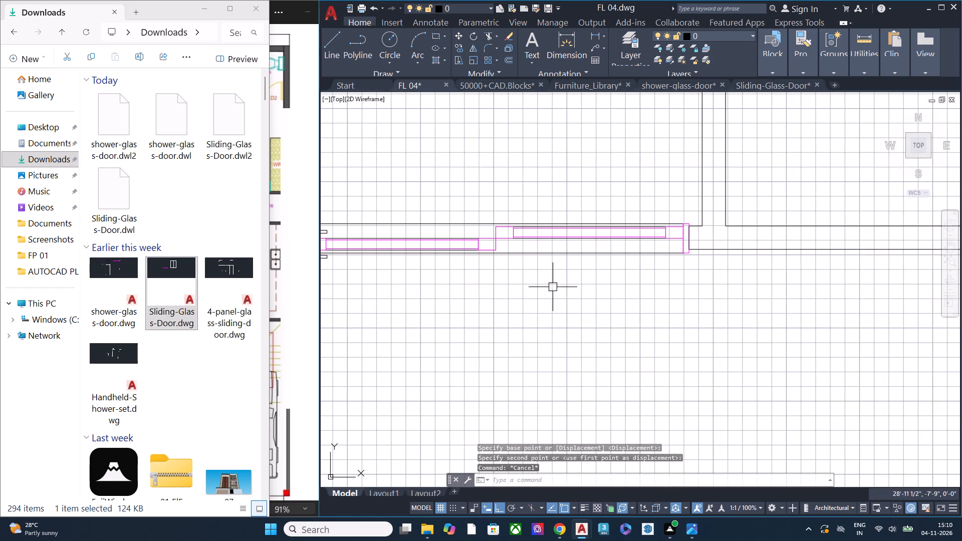
{"action": "scroll", "coordinate": [721, 260], "scroll_direction": "up", "scroll_amount": 2}
{"action": "key", "text": "ctrl+s"}
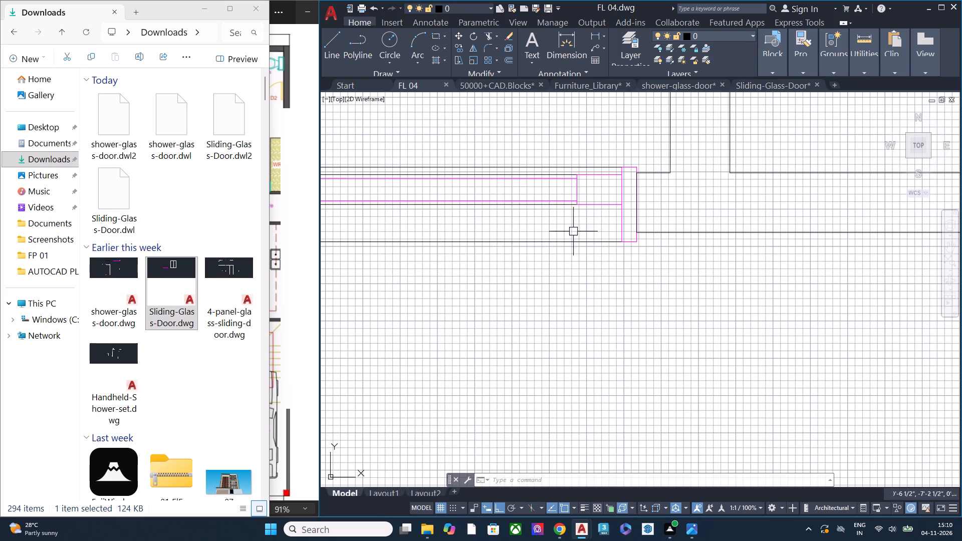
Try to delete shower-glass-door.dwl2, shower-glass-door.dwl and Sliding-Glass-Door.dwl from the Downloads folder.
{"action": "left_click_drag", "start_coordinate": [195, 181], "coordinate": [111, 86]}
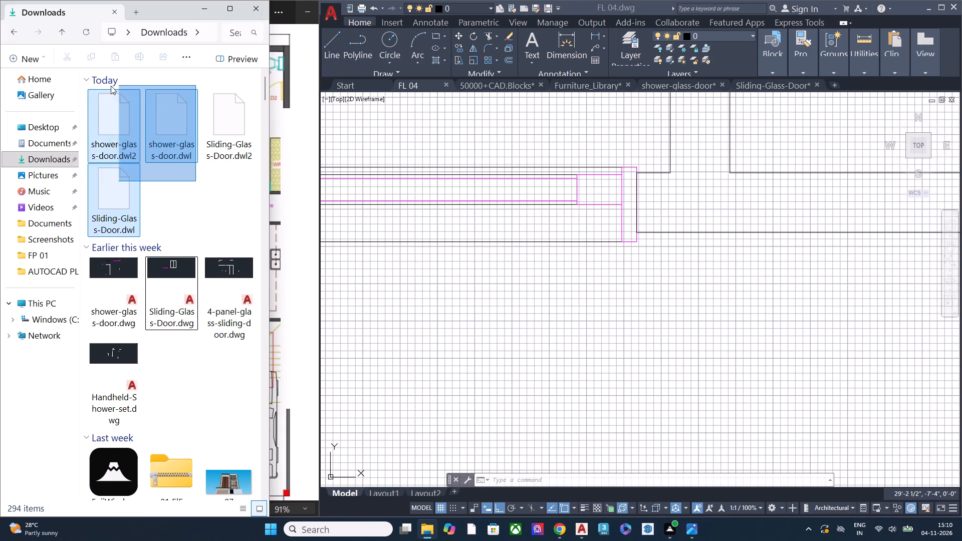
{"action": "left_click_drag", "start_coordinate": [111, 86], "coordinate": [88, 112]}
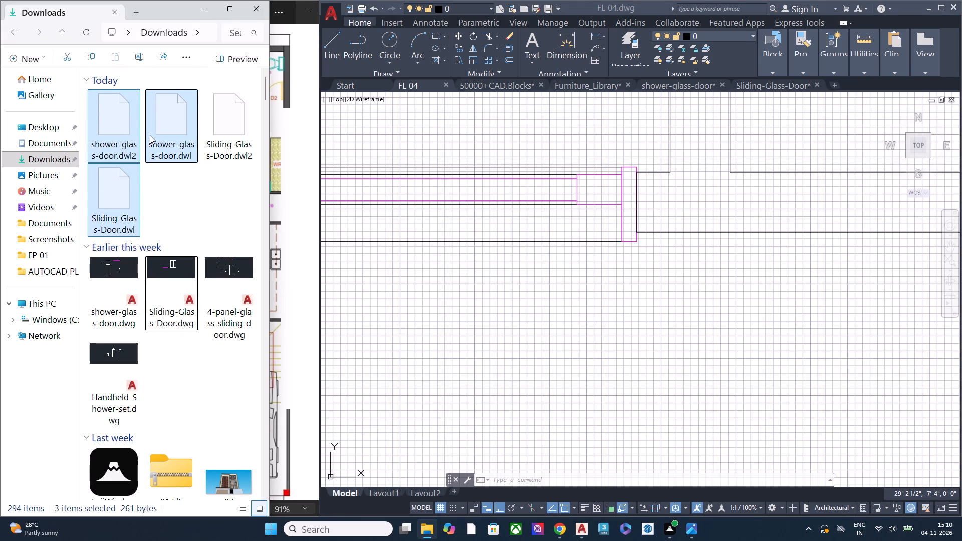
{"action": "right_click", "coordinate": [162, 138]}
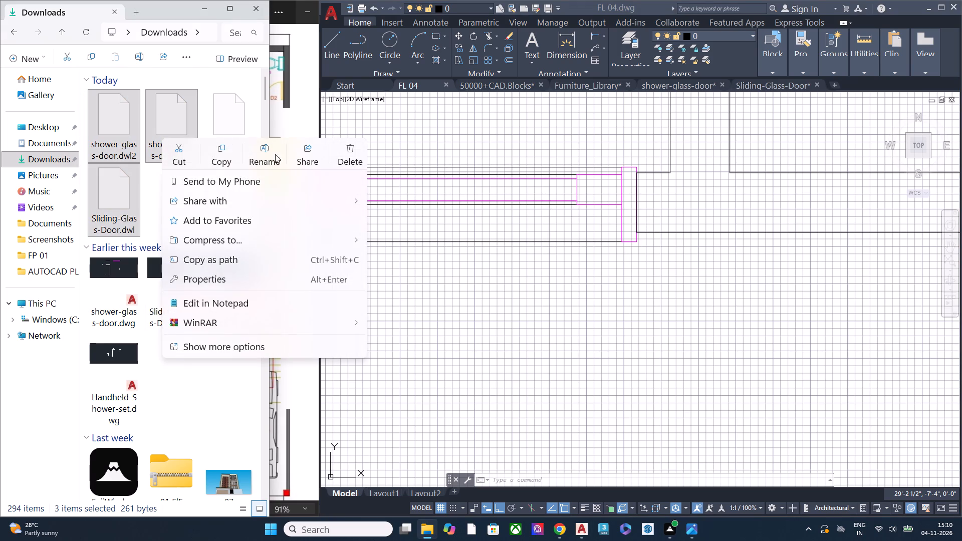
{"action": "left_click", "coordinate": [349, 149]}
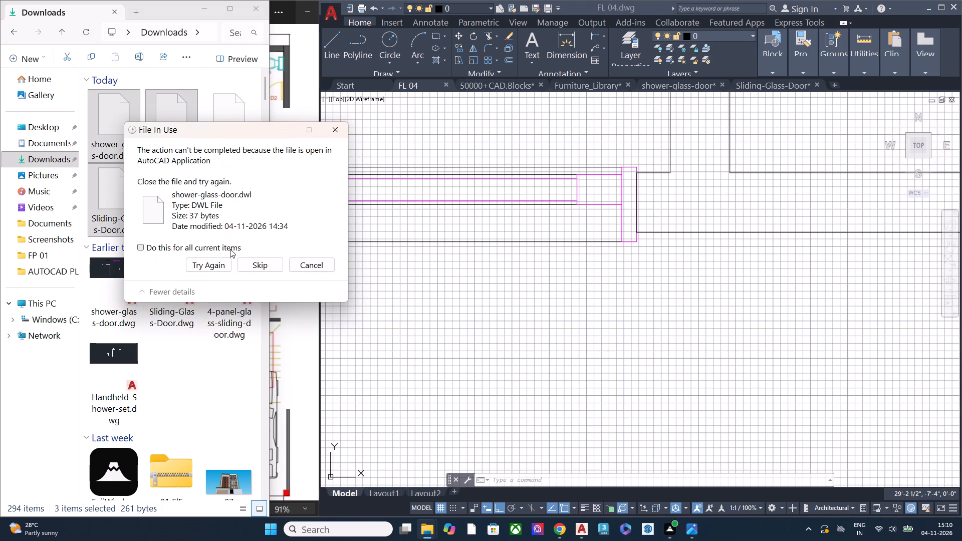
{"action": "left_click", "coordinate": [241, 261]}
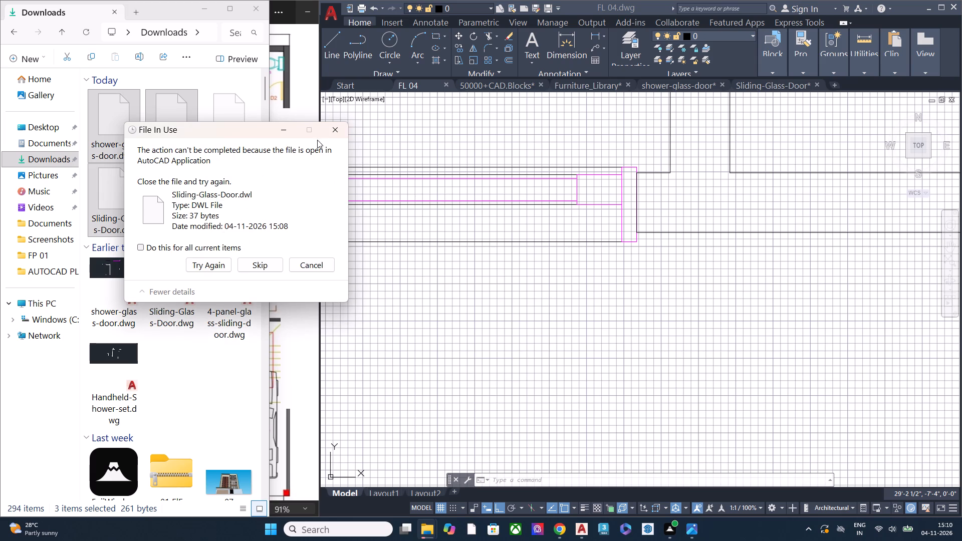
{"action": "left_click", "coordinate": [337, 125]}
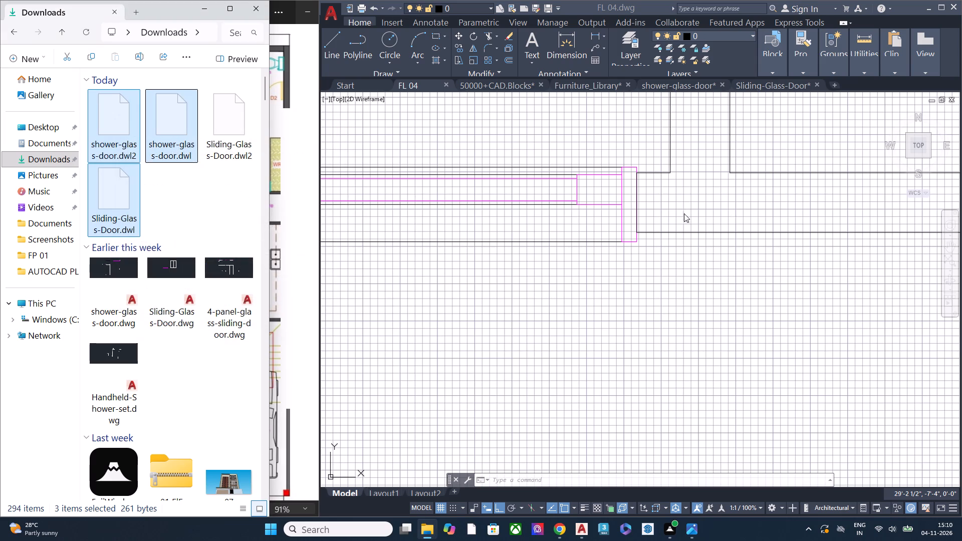
Minimize the Downloads window to uncover the 30×60 house plan reference, and save the FL 04 drawing.
{"action": "scroll", "coordinate": [606, 219], "scroll_direction": "down", "scroll_amount": 2}
{"action": "left_click", "coordinate": [206, 3]}
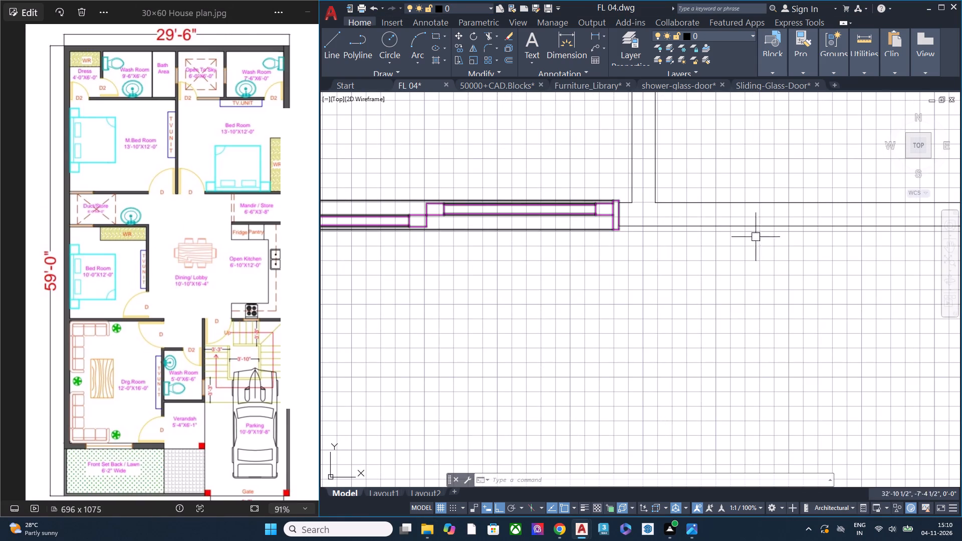
{"action": "scroll", "coordinate": [647, 234], "scroll_direction": "down", "scroll_amount": 2}
{"action": "middle_click_drag", "start_coordinate": [610, 240], "coordinate": [635, 365]}
{"action": "key", "text": "ctrl+s"}
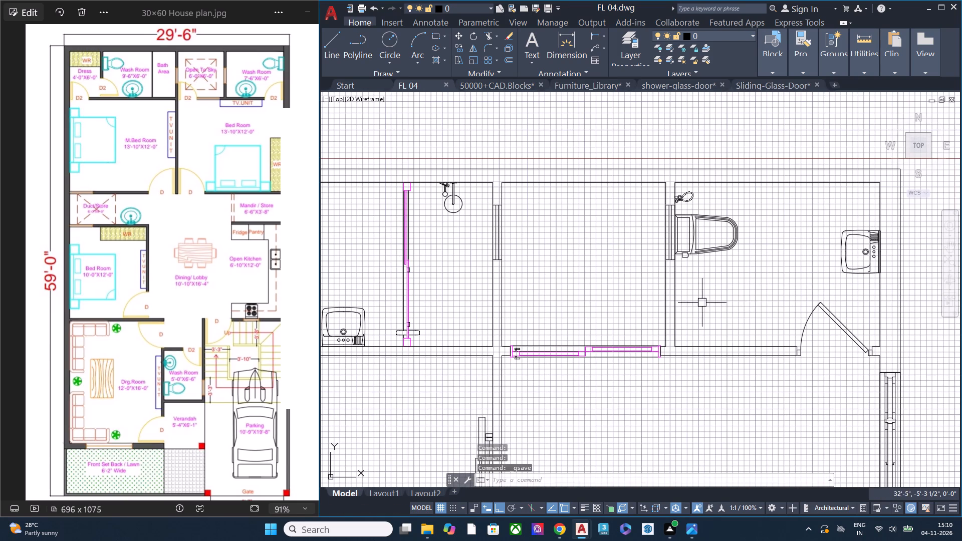
Examine the plan from the washrooms down to the kitchen and staircase against the 30×60 reference image.
{"action": "middle_click_drag", "start_coordinate": [698, 303], "coordinate": [573, 279]}
{"action": "middle_click_drag", "start_coordinate": [629, 329], "coordinate": [623, 308]}
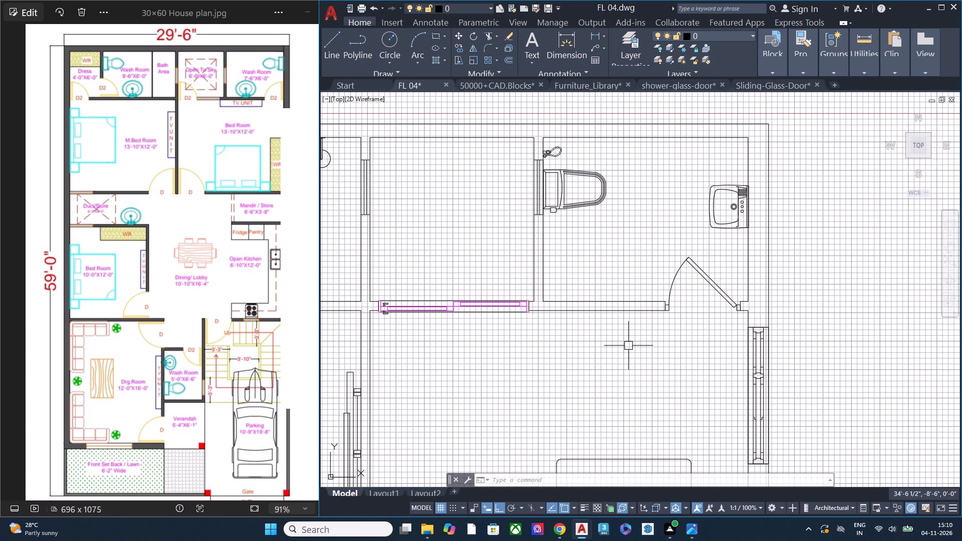
{"action": "scroll", "coordinate": [631, 346], "scroll_direction": "down", "scroll_amount": 1}
{"action": "middle_click_drag", "start_coordinate": [625, 378], "coordinate": [638, 264]}
{"action": "middle_click_drag", "start_coordinate": [632, 364], "coordinate": [661, 242]}
{"action": "middle_click_drag", "start_coordinate": [685, 247], "coordinate": [687, 241]}
{"action": "middle_click_drag", "start_coordinate": [685, 391], "coordinate": [686, 346]}
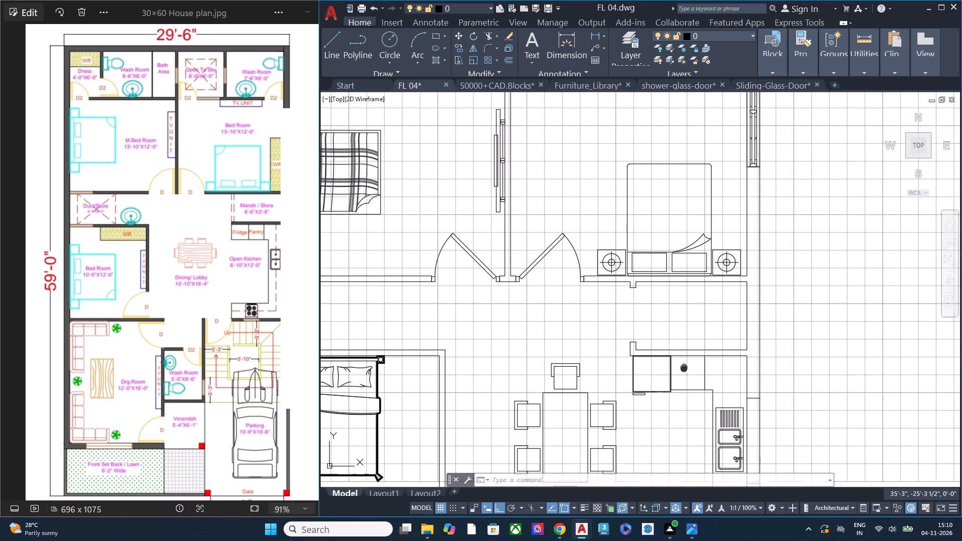
{"action": "middle_click_drag", "start_coordinate": [686, 346], "coordinate": [693, 267]}
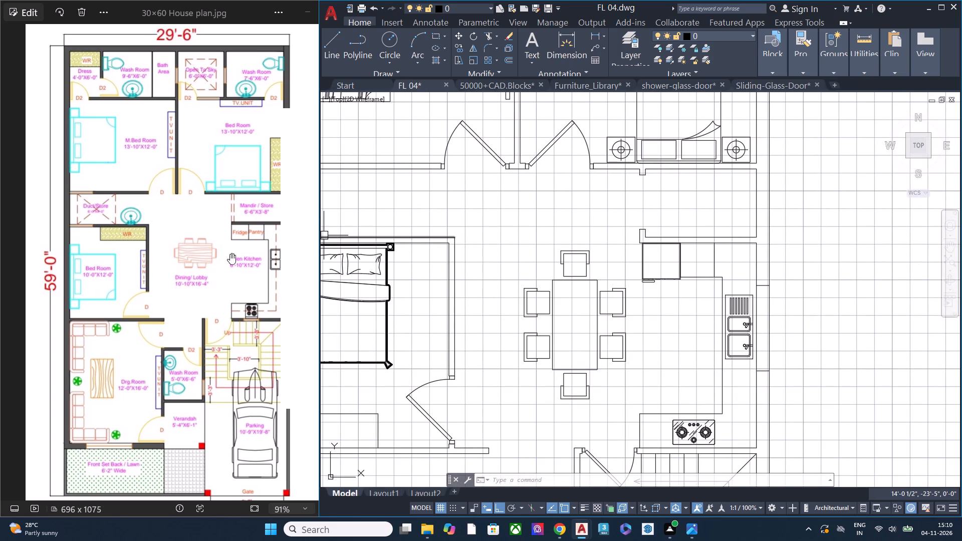
{"action": "left_click", "coordinate": [303, 97]}
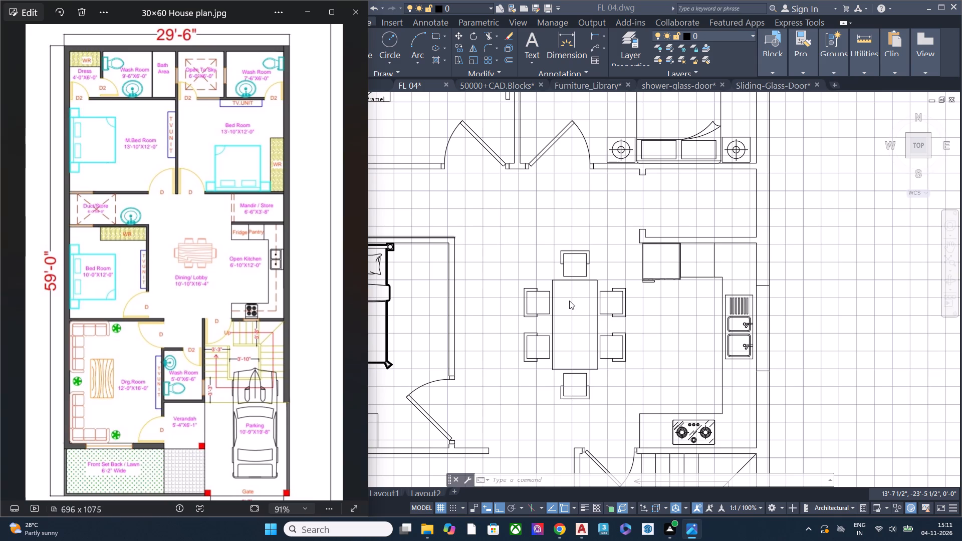
{"action": "scroll", "coordinate": [571, 304], "scroll_direction": "down", "scroll_amount": 1}
{"action": "middle_click_drag", "start_coordinate": [483, 362], "coordinate": [562, 328]}
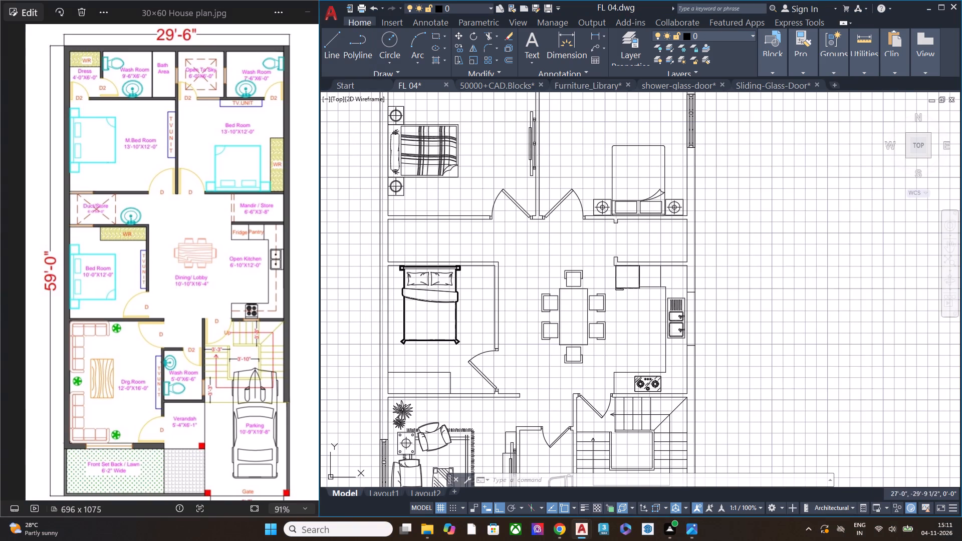
{"action": "middle_click_drag", "start_coordinate": [562, 328], "coordinate": [570, 323]}
Draw a vertical line about 4' long from the M. Bed Room wall end at its door down to the smaller Bed Room's wall.
{"action": "scroll", "coordinate": [449, 244], "scroll_direction": "up", "scroll_amount": 1}
{"action": "middle_click_drag", "start_coordinate": [495, 355], "coordinate": [418, 332]}
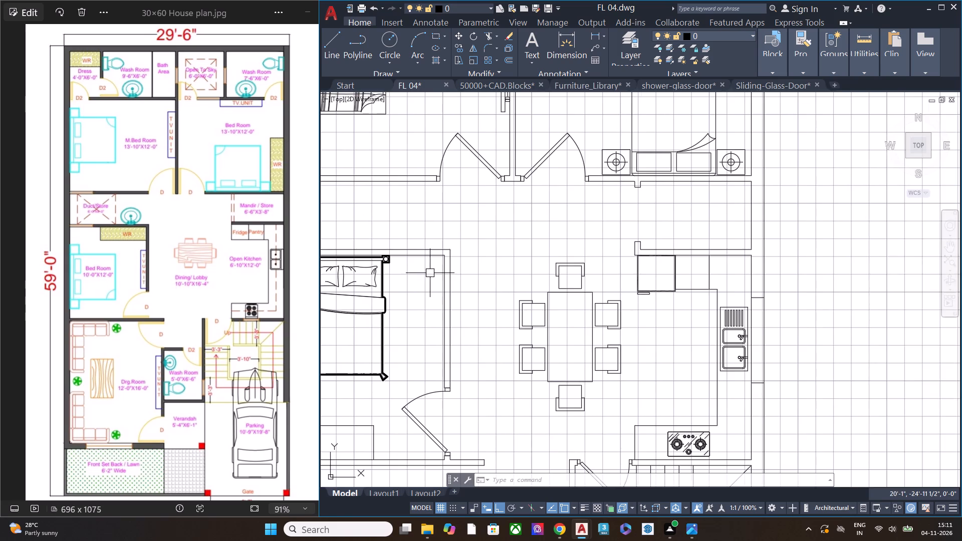
{"action": "middle_click_drag", "start_coordinate": [433, 285], "coordinate": [526, 378]}
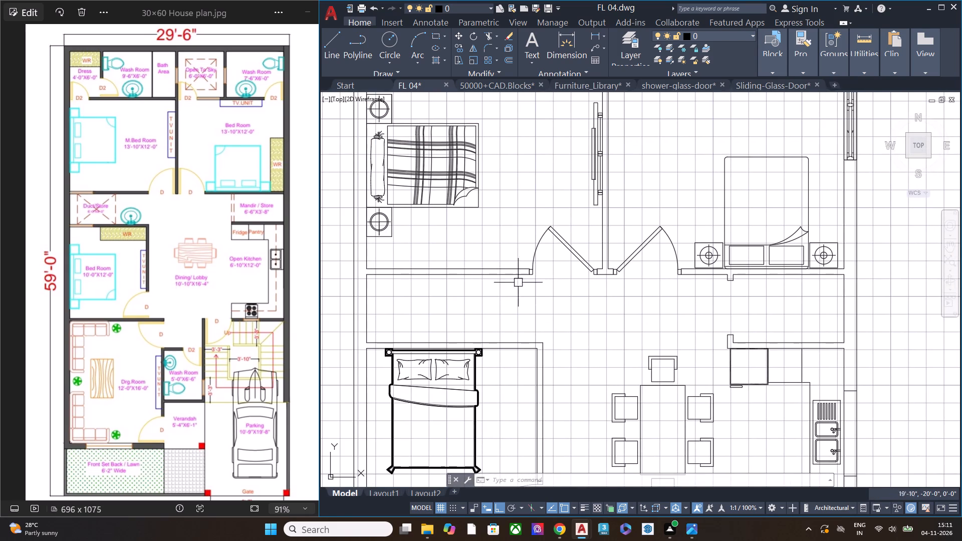
{"action": "key", "text": "l"}
{"action": "key", "text": "space"}
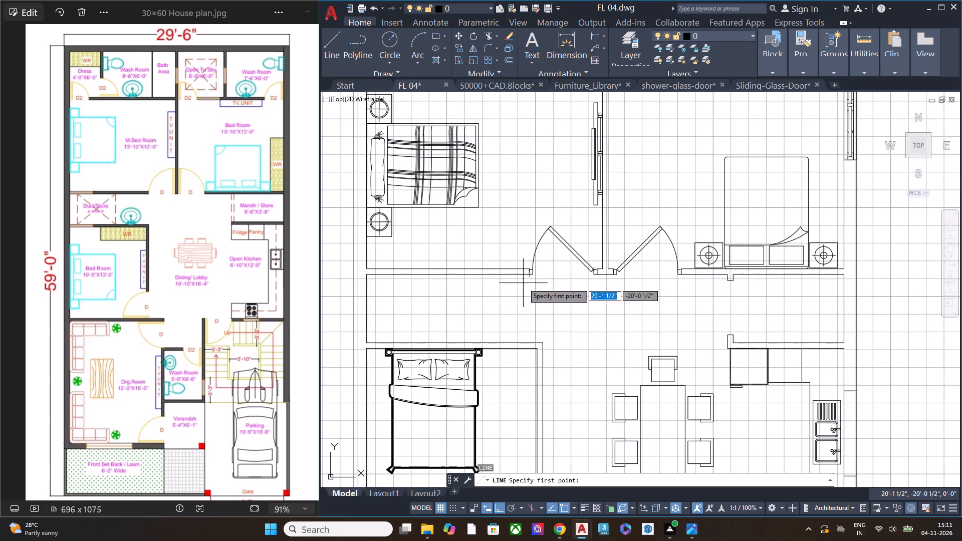
{"action": "scroll", "coordinate": [523, 283], "scroll_direction": "up", "scroll_amount": 1}
{"action": "scroll", "coordinate": [523, 283], "scroll_direction": "down", "scroll_amount": 1}
{"action": "scroll", "coordinate": [523, 283], "scroll_direction": "up", "scroll_amount": 5}
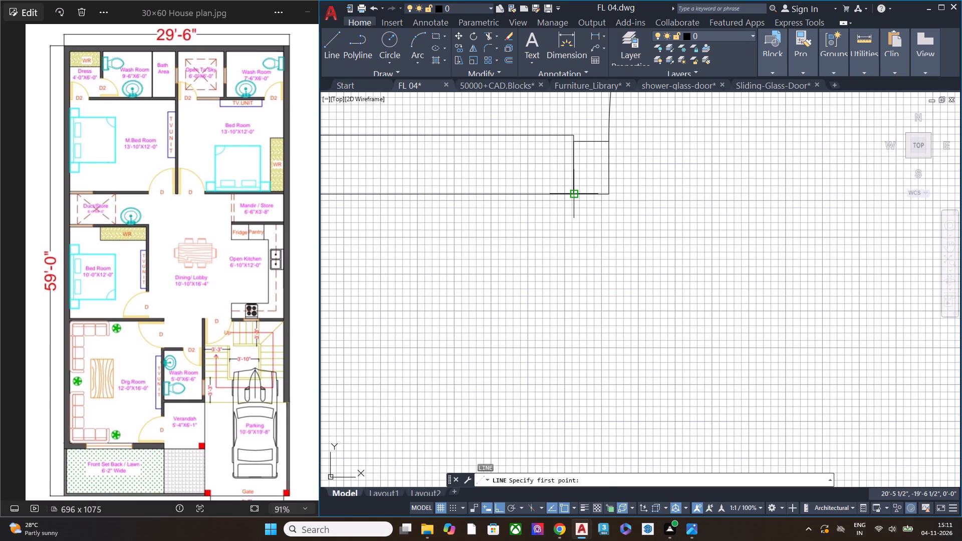
{"action": "left_click", "coordinate": [573, 193]}
{"action": "scroll", "coordinate": [570, 252], "scroll_direction": "down", "scroll_amount": 6}
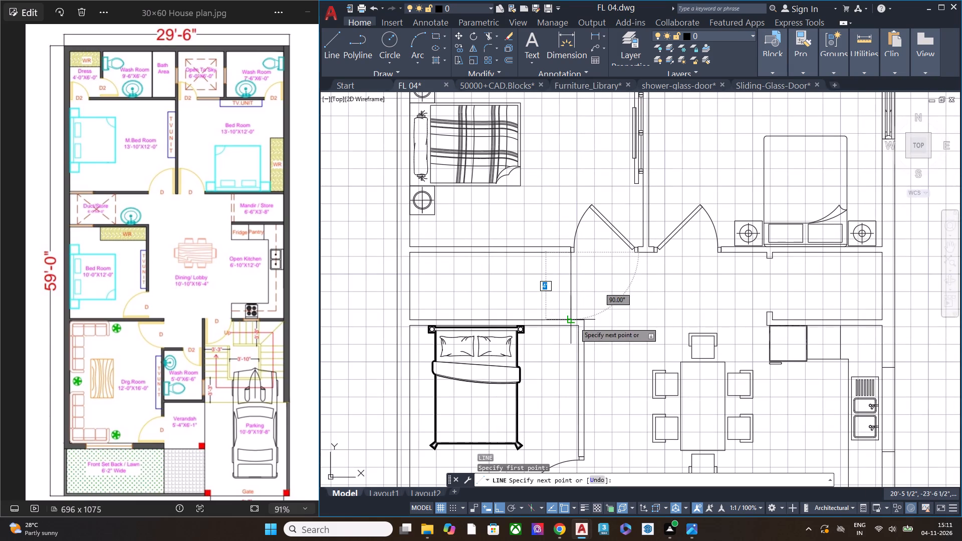
{"action": "left_click", "coordinate": [574, 322]}
{"action": "key", "text": "space"}
Move that vertical line straight sideways toward the outer wall to form the Duct/Store's inner side.
{"action": "left_click", "coordinate": [581, 304]}
{"action": "left_click", "coordinate": [546, 291]}
{"action": "type", "text": "m"}
{"action": "key", "text": "space"}
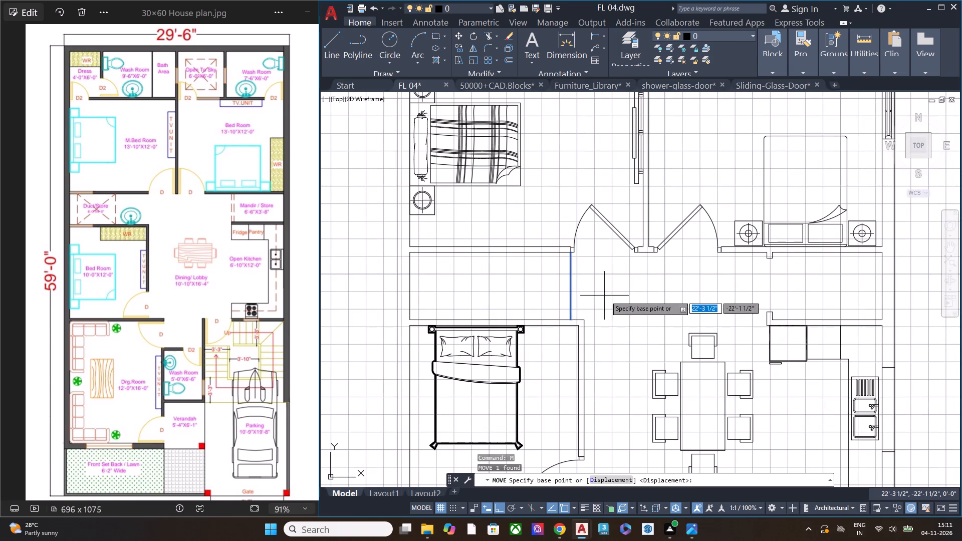
{"action": "left_click", "coordinate": [654, 292]}
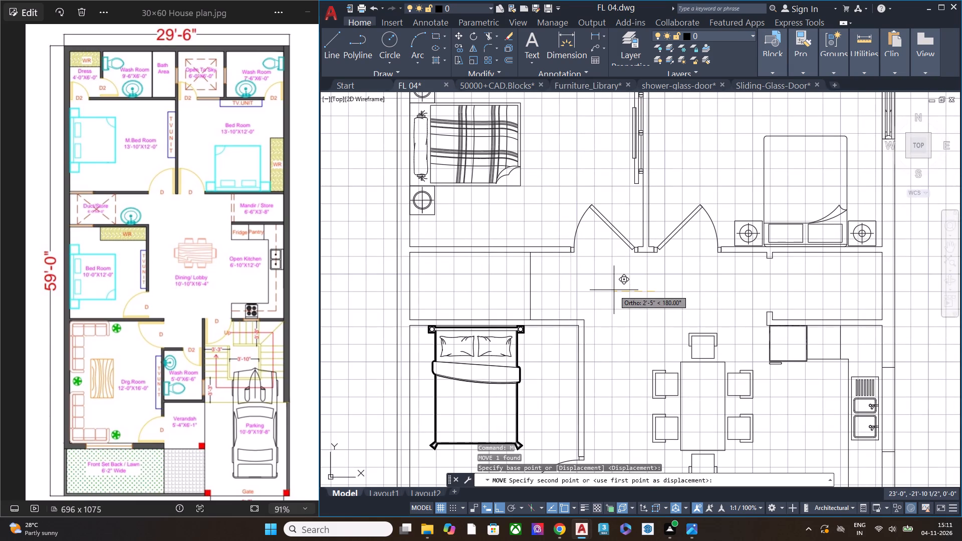
{"action": "left_click", "coordinate": [609, 290]}
{"action": "key", "text": "Escape"}
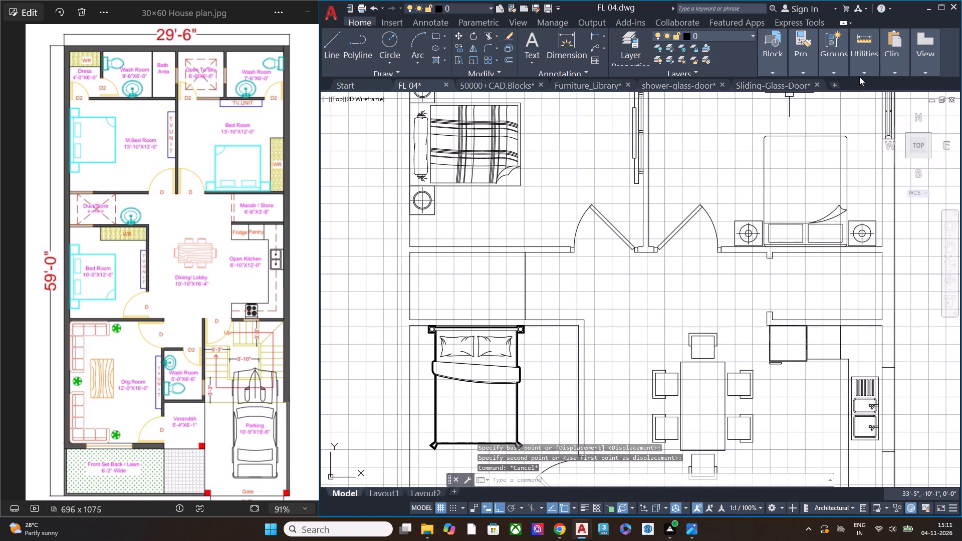
Measure the Duct/Store width starting from the inner corner of the outer wall.
{"action": "left_click", "coordinate": [859, 72]}
{"action": "left_click", "coordinate": [867, 103]}
{"action": "left_click", "coordinate": [867, 147]}
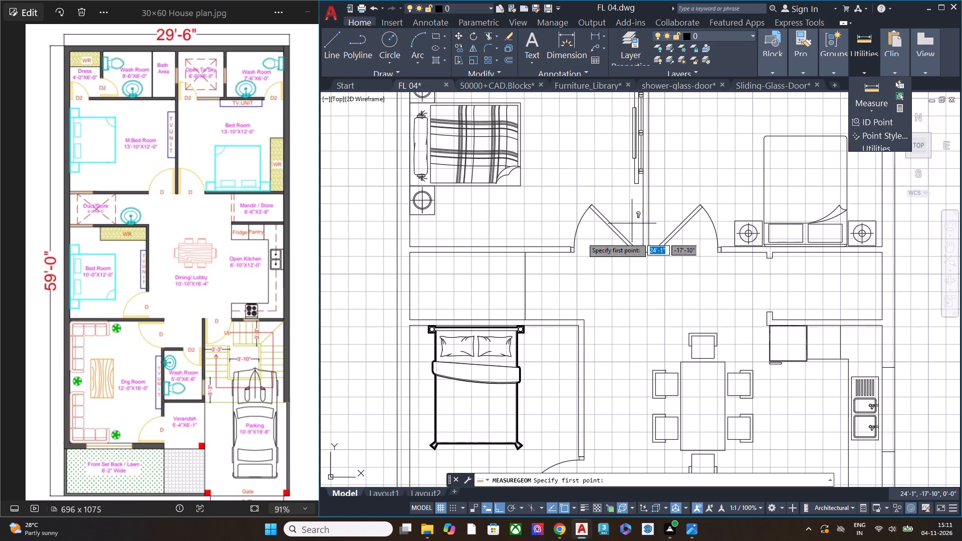
{"action": "left_click", "coordinate": [410, 252]}
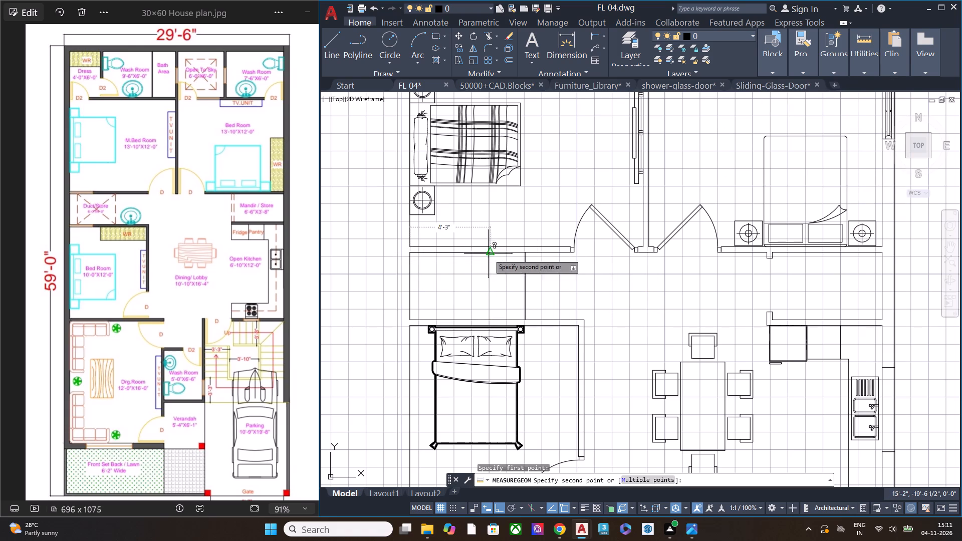
{"action": "key", "text": "Escape"}
Move the Duct/Store partition line about 8 1/2" further toward the outer wall.
{"action": "middle_click_drag", "start_coordinate": [485, 302], "coordinate": [525, 301]}
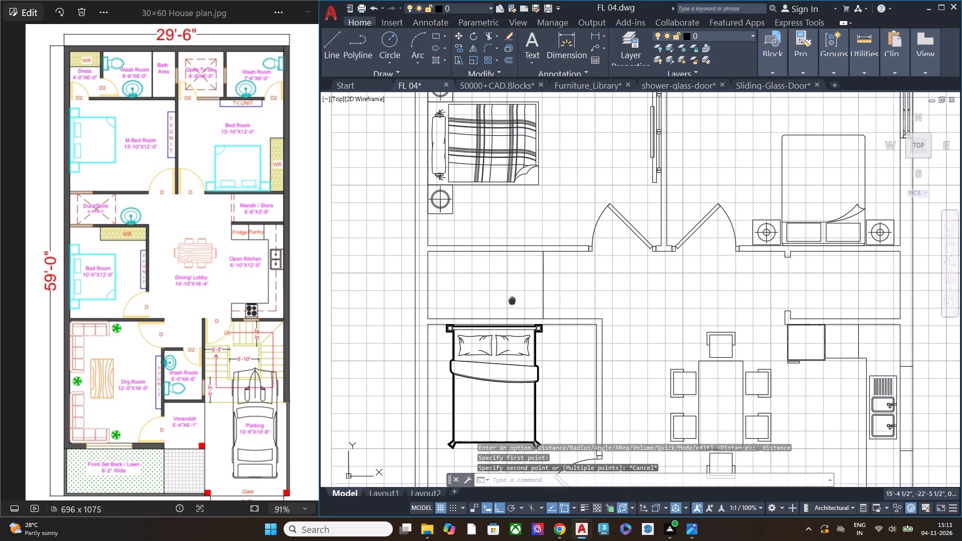
{"action": "middle_click_drag", "start_coordinate": [525, 301], "coordinate": [567, 300]}
{"action": "left_click", "coordinate": [642, 282]}
{"action": "left_click", "coordinate": [586, 275]}
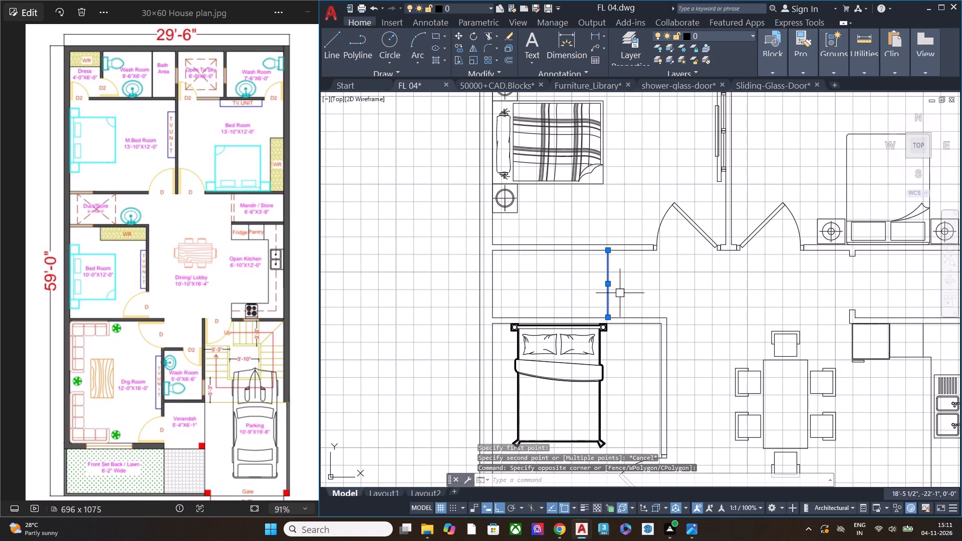
{"action": "type", "text": "m"}
{"action": "key", "text": "space"}
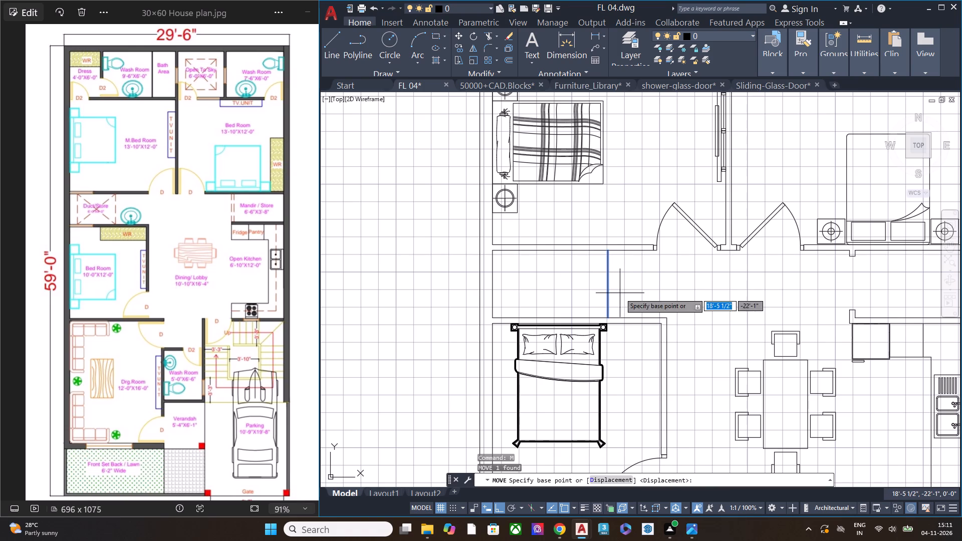
{"action": "left_click", "coordinate": [706, 293]}
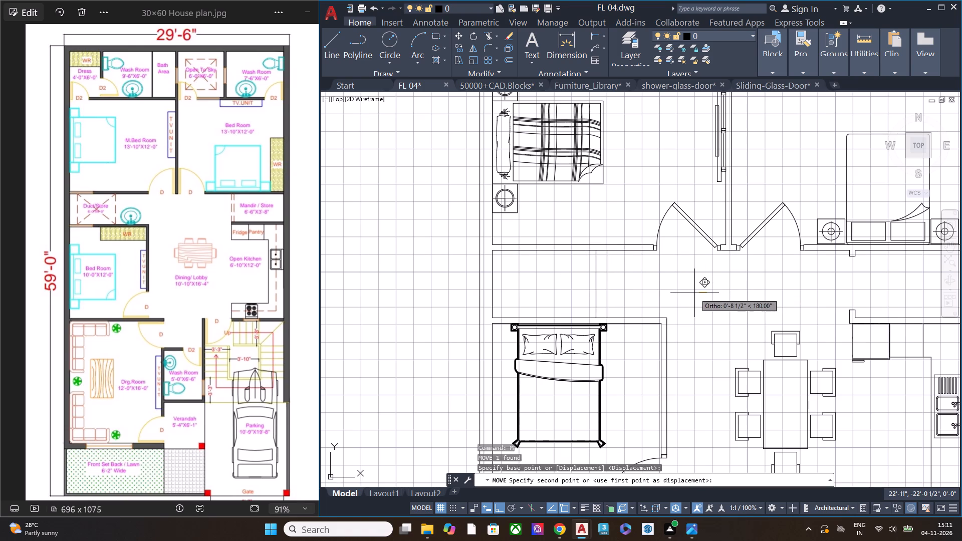
{"action": "left_click", "coordinate": [694, 293]}
{"action": "key", "text": "Escape"}
Offset the Duct/Store partition line 4" toward the lobby to give the wall its thickness.
{"action": "left_click", "coordinate": [598, 275]}
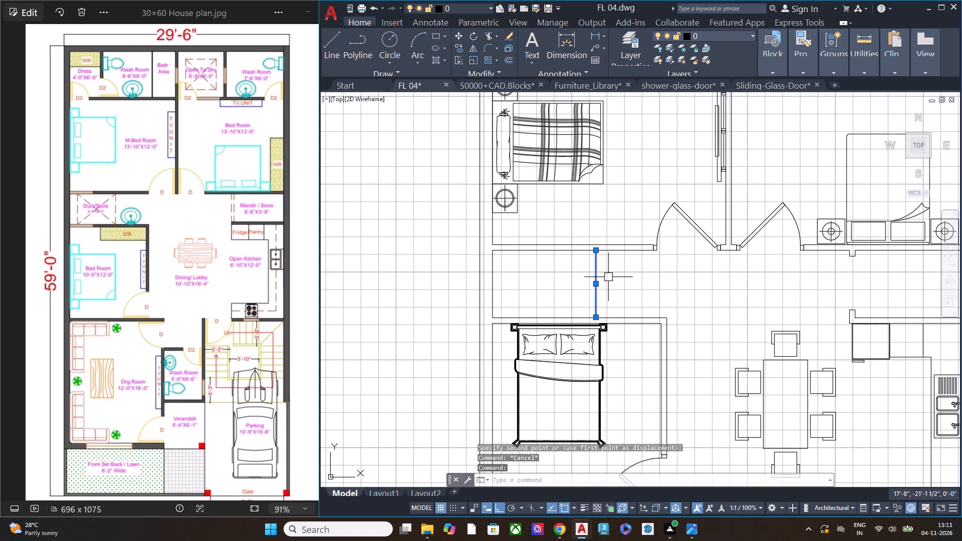
{"action": "key", "text": "o"}
{"action": "type", "text": "ff"}
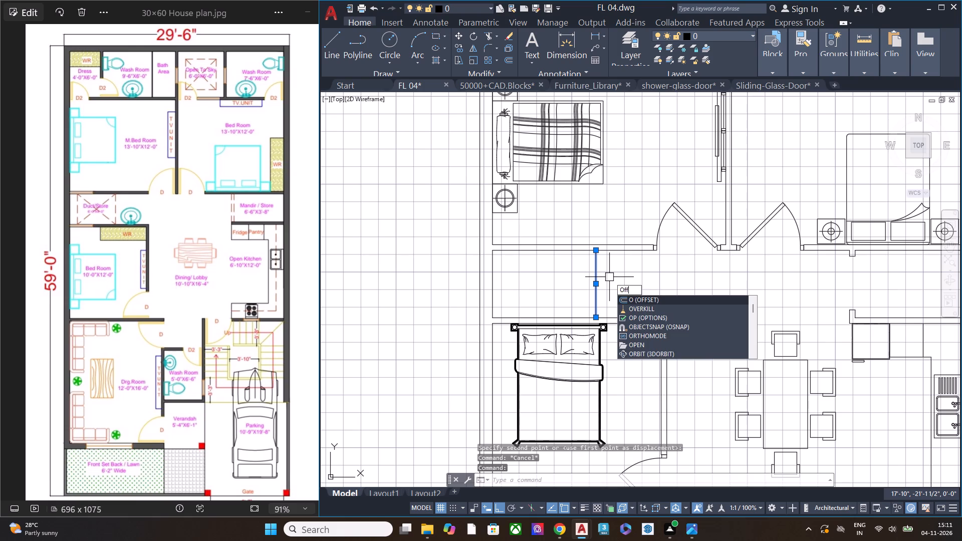
{"action": "key", "text": "space"}
{"action": "key", "text": "space"}
{"action": "type", "text": "4\""}
{"action": "key", "text": "Return"}
{"action": "key", "text": "Escape"}
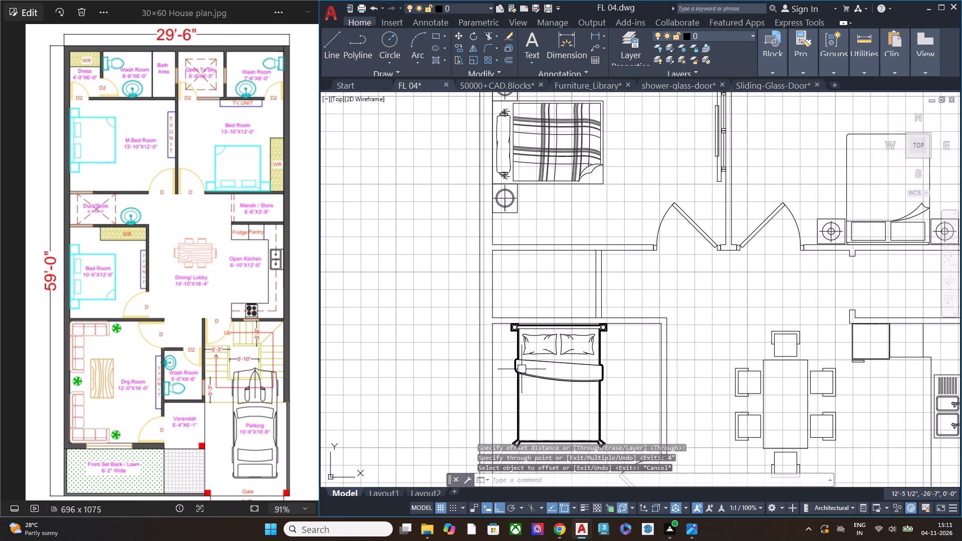
Clear the 10'-0"×12'-0" Bed Room by erasing its double bed and the wardrobe outline.
{"action": "scroll", "coordinate": [555, 257], "scroll_direction": "down", "scroll_amount": 2}
{"action": "scroll", "coordinate": [558, 337], "scroll_direction": "up", "scroll_amount": 2}
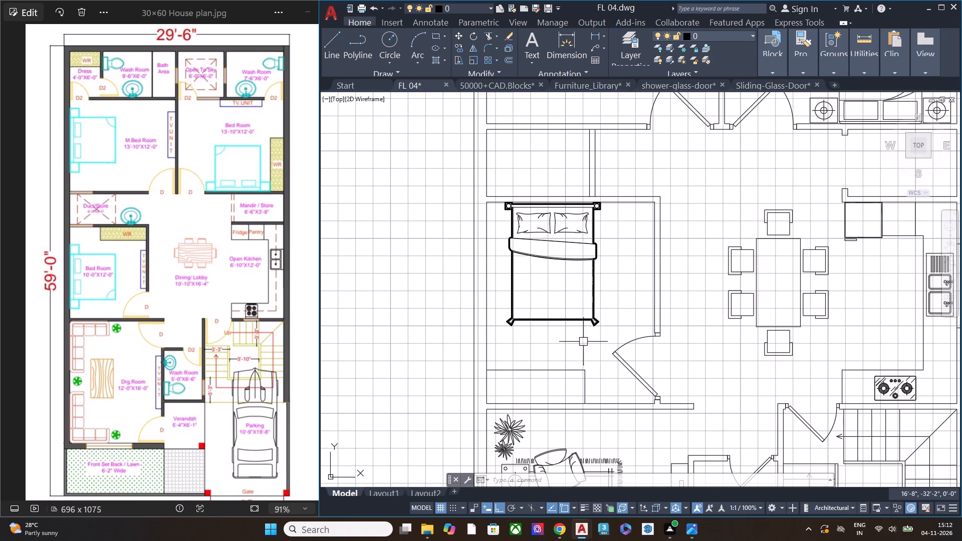
{"action": "left_click", "coordinate": [595, 334]}
{"action": "left_click", "coordinate": [571, 298]}
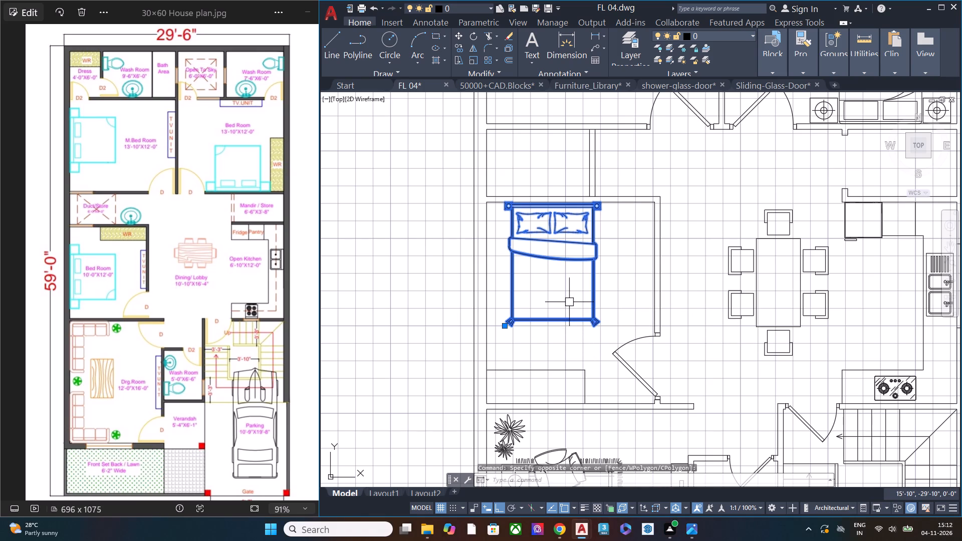
{"action": "key", "text": "Delete"}
{"action": "left_click", "coordinate": [590, 384]}
{"action": "left_click", "coordinate": [580, 372]}
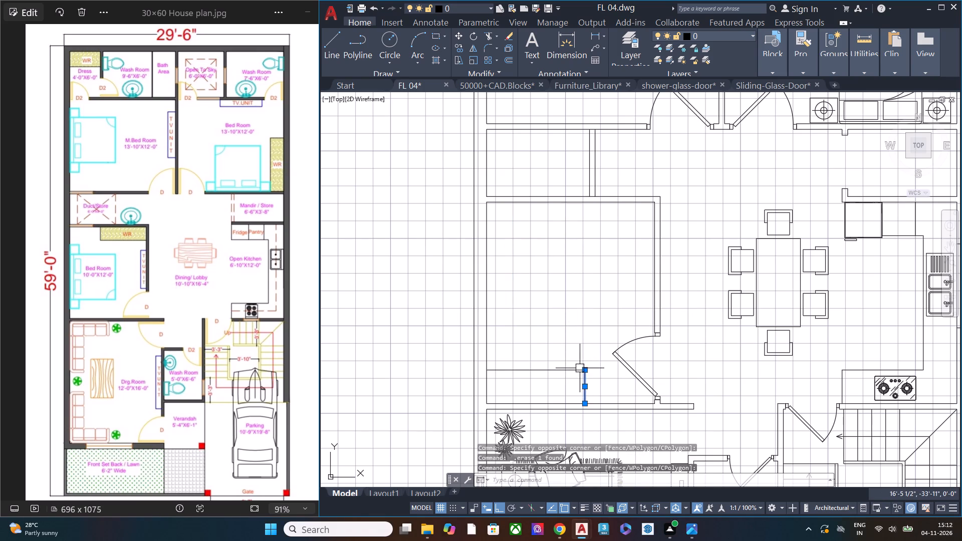
{"action": "left_click", "coordinate": [580, 372]}
{"action": "key", "text": "Delete"}
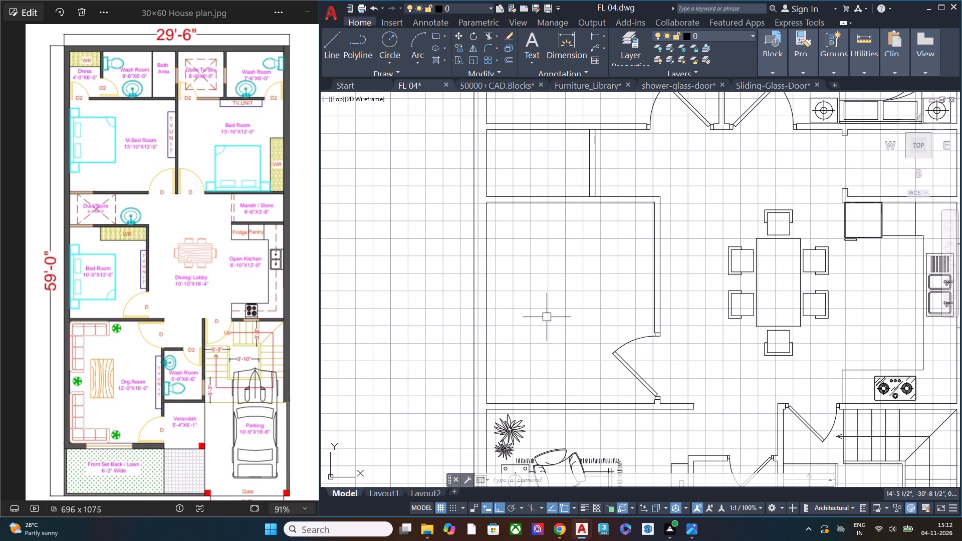
Draw a short vertical line across the wall between the Duct/Store and Bed Room, just inside the outer wall.
{"action": "middle_click_drag", "start_coordinate": [589, 267], "coordinate": [647, 356]}
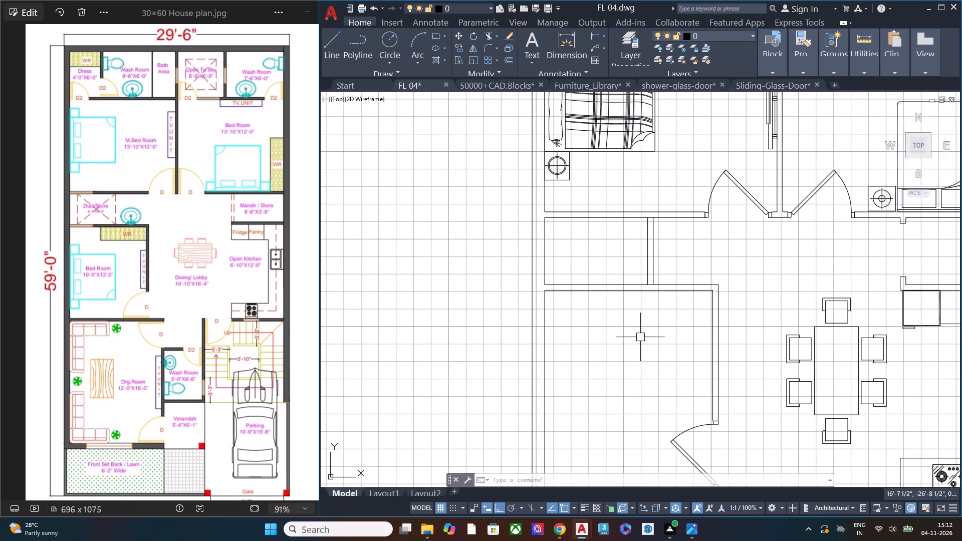
{"action": "scroll", "coordinate": [554, 279], "scroll_direction": "up", "scroll_amount": 2}
{"action": "type", "text": "l"}
{"action": "key", "text": "space"}
{"action": "scroll", "coordinate": [526, 295], "scroll_direction": "up", "scroll_amount": 2}
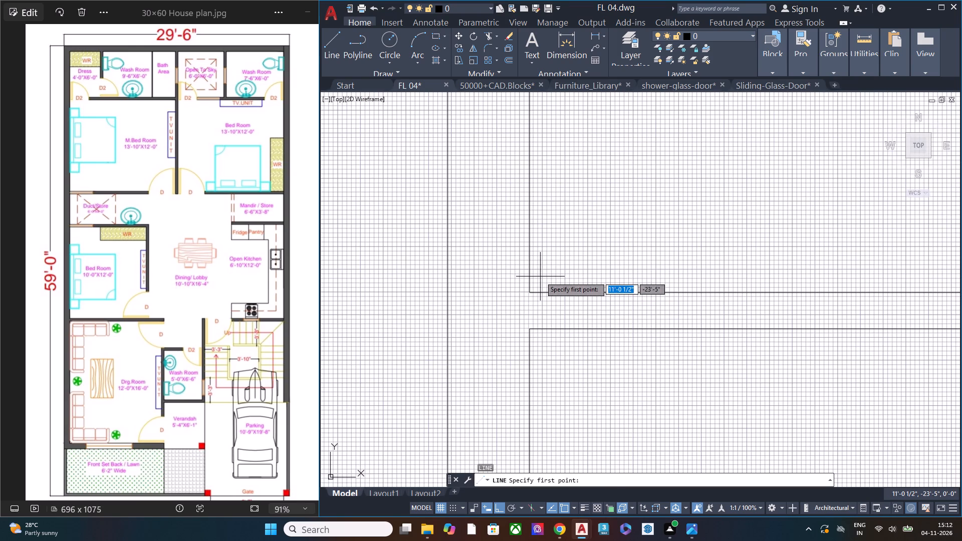
{"action": "left_click", "coordinate": [540, 277]}
{"action": "left_click", "coordinate": [542, 370]}
{"action": "key", "text": "space"}
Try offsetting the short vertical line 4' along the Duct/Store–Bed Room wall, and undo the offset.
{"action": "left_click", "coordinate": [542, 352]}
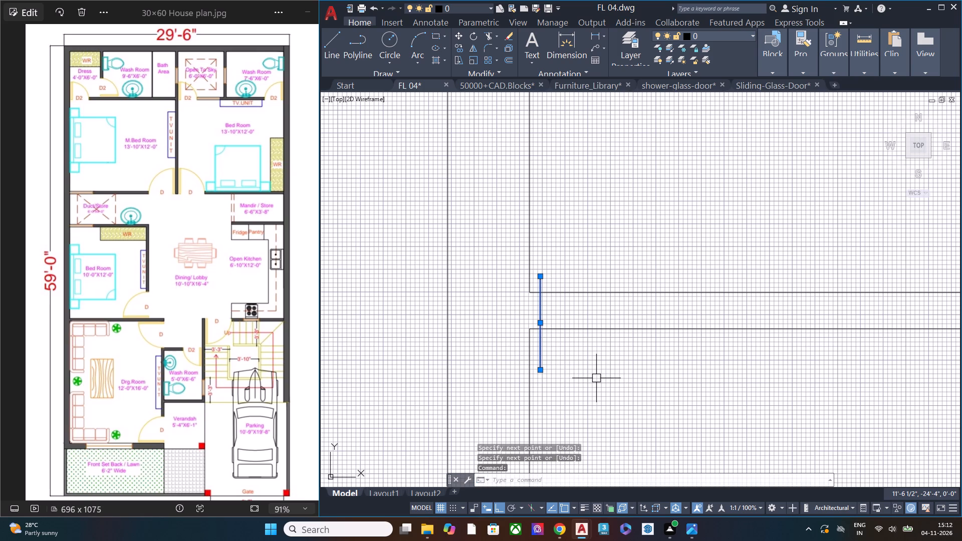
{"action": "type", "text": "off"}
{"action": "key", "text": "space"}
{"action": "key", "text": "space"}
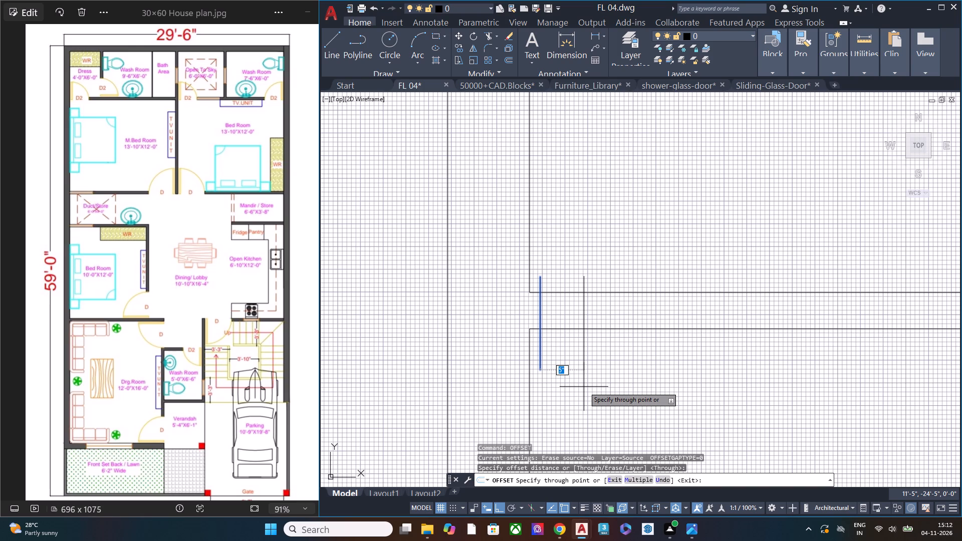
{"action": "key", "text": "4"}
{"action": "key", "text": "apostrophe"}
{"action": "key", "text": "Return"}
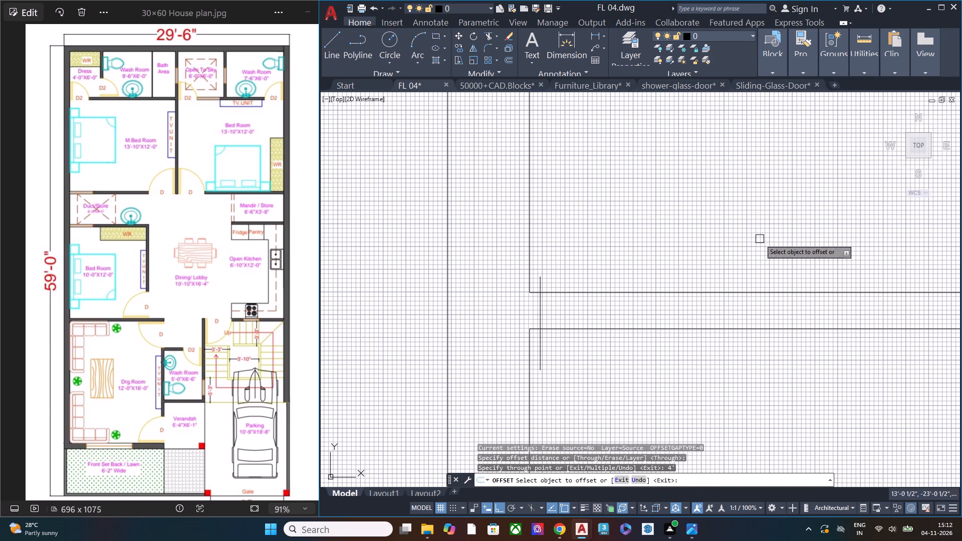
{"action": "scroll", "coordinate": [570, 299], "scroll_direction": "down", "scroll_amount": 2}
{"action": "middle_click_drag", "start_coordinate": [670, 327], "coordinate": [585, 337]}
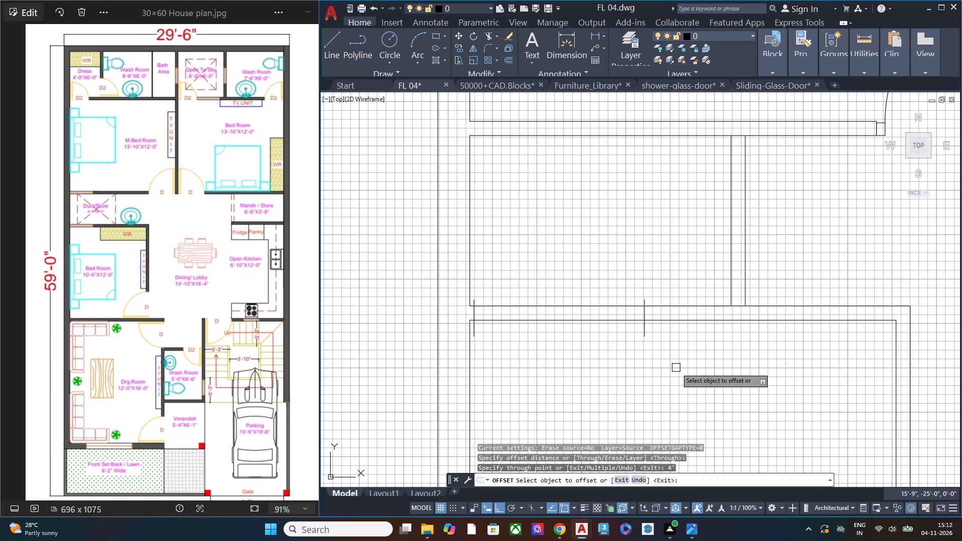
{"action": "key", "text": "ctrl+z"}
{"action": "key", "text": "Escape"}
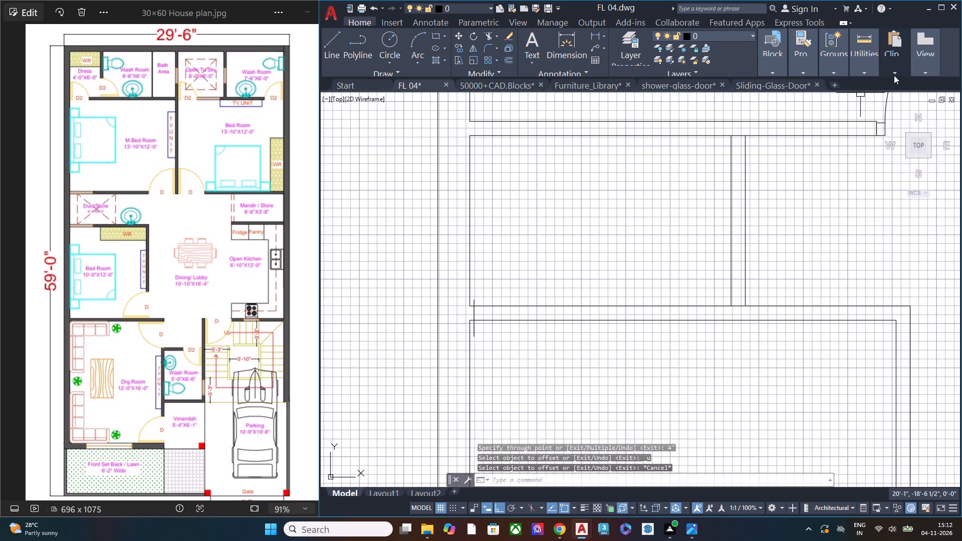
Measure the interior of the Duct/Store enclosure with the Quick measure tool.
{"action": "left_click", "coordinate": [869, 70]}
{"action": "left_click", "coordinate": [870, 108]}
{"action": "left_click", "coordinate": [872, 145]}
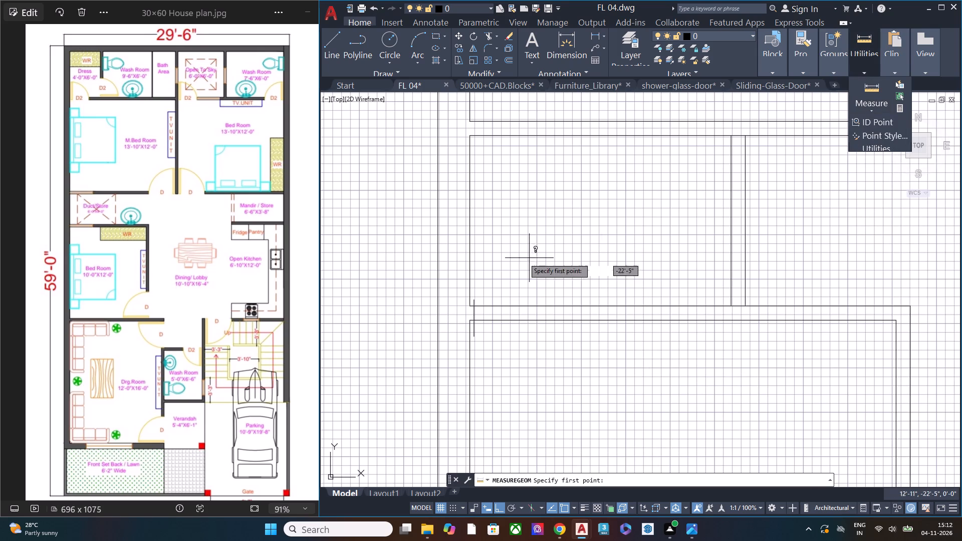
{"action": "left_click", "coordinate": [869, 59]}
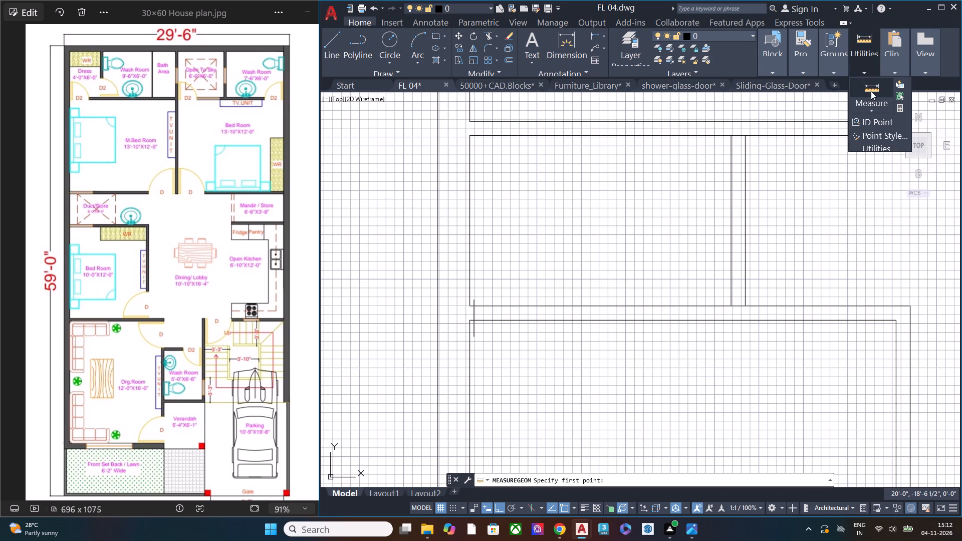
{"action": "left_click", "coordinate": [872, 107]}
{"action": "left_click", "coordinate": [874, 124]}
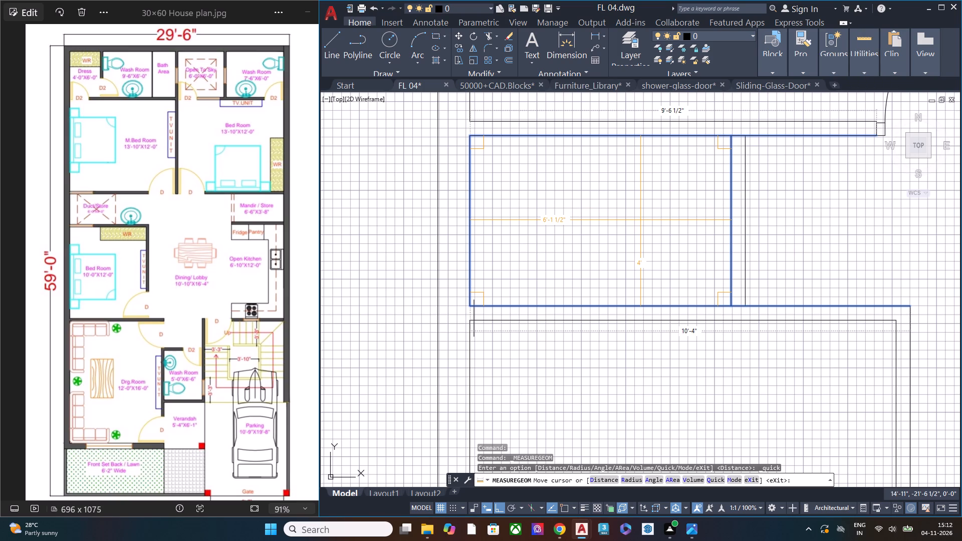
{"action": "middle_click_drag", "start_coordinate": [647, 228], "coordinate": [717, 245]}
{"action": "key", "text": "Escape"}
{"action": "key", "text": "Escape"}
Offset the short vertical line across the Duct/Store–Bed Room wall 3' toward the lobby to mark the opening's other end.
{"action": "left_click", "coordinate": [547, 351]}
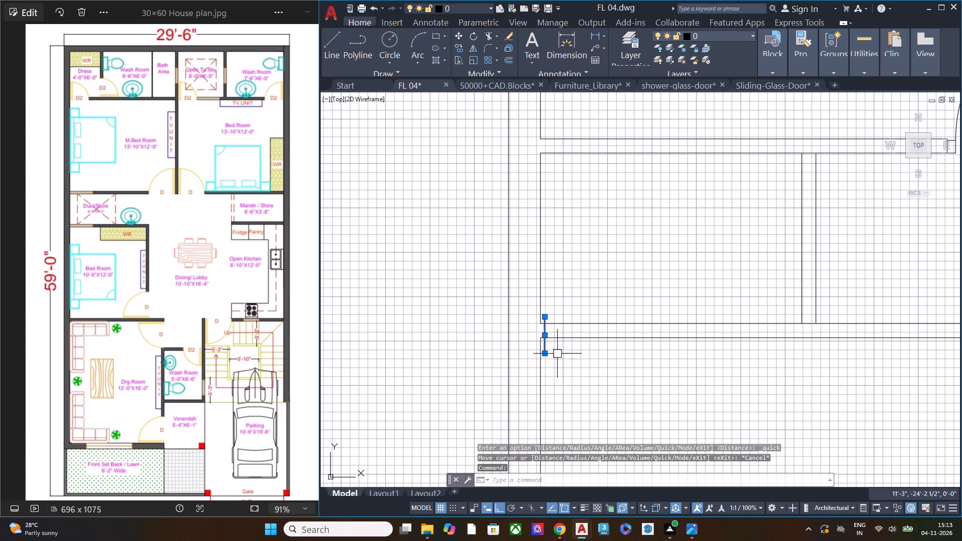
{"action": "key", "text": "o"}
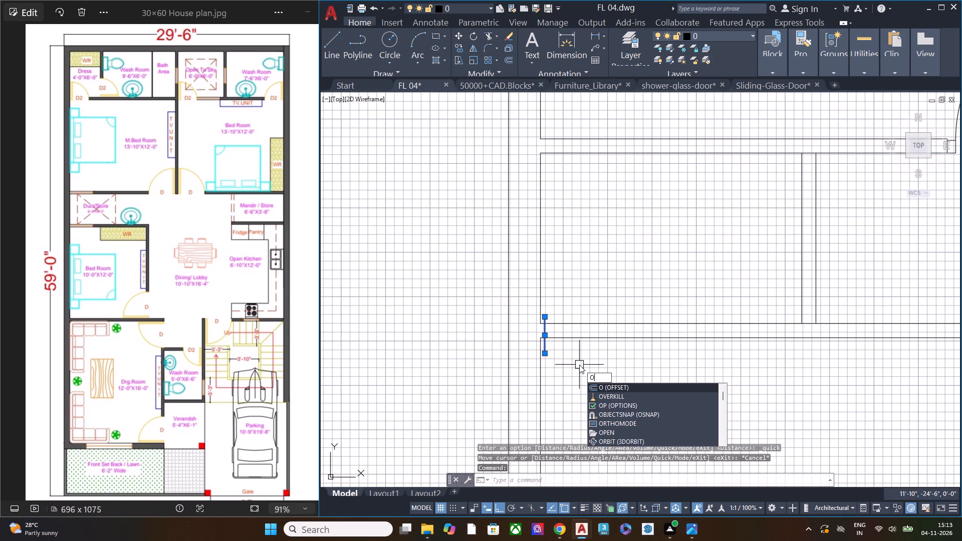
{"action": "type", "text": "ff"}
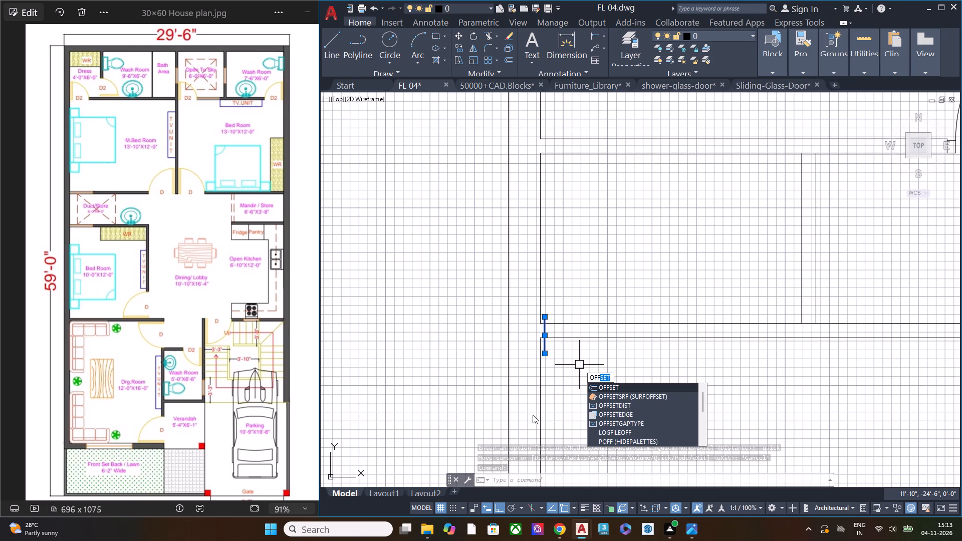
{"action": "key", "text": "space"}
{"action": "key", "text": "space"}
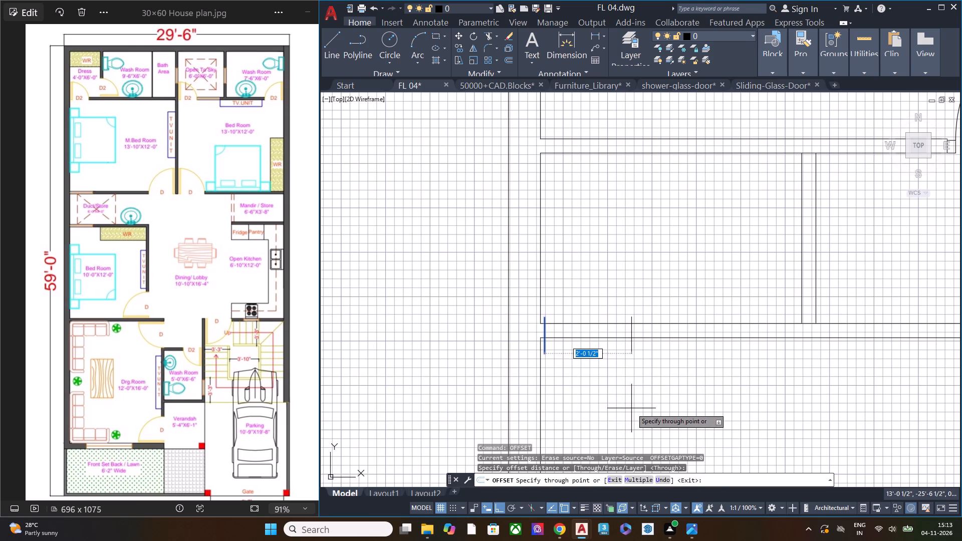
{"action": "type", "text": "3'"}
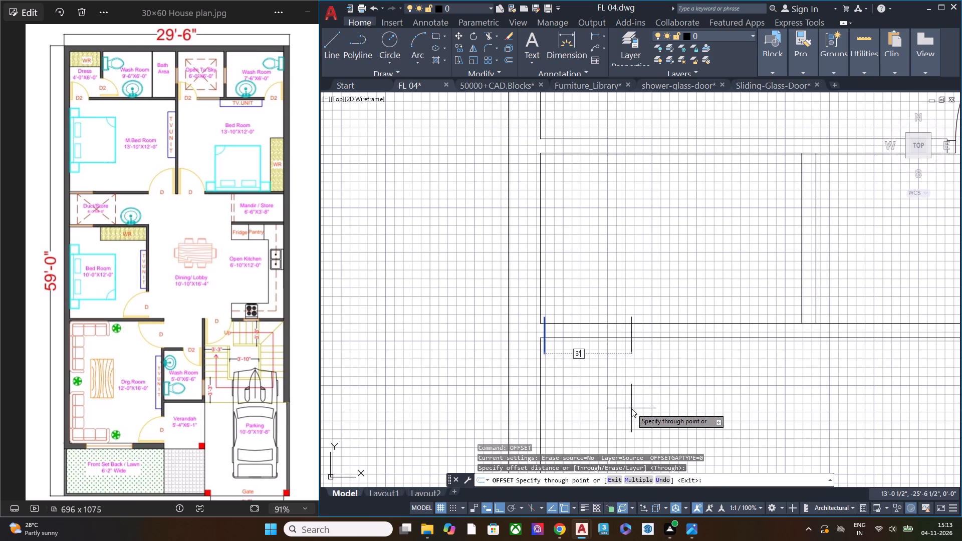
{"action": "key", "text": "Return"}
{"action": "key", "text": "Escape"}
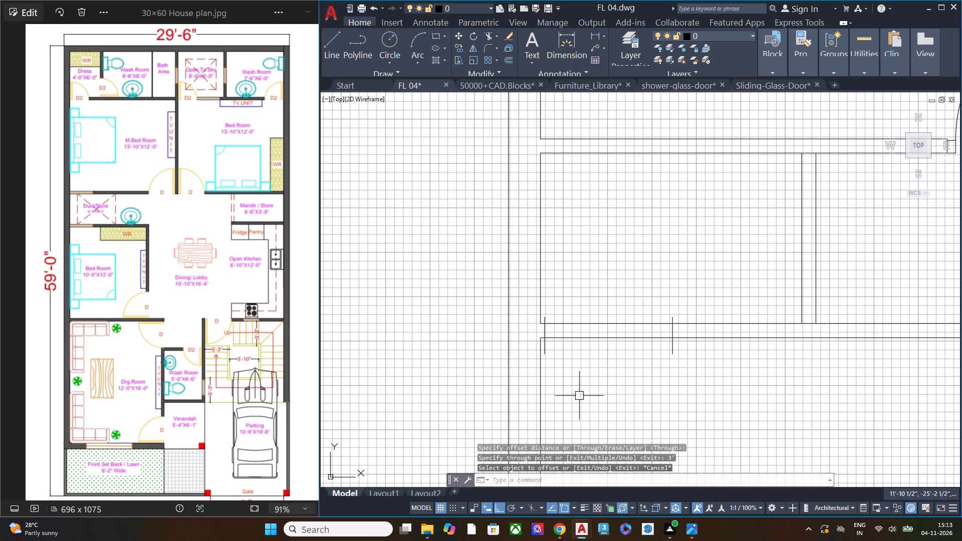
Trim the parts of both short vertical lines that project above and below the Duct/Store–Bed Room wall.
{"action": "type", "text": "tr"}
{"action": "key", "text": "space"}
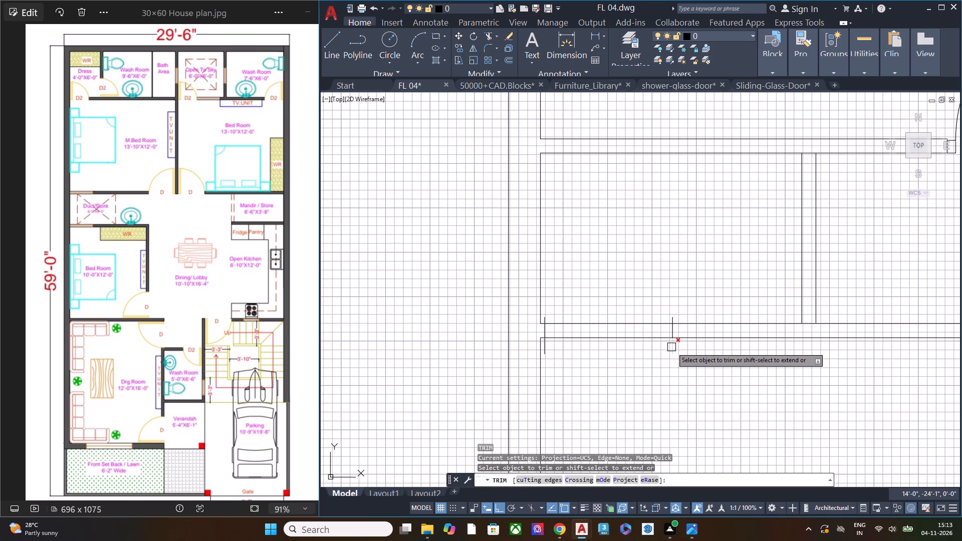
{"action": "left_click", "coordinate": [671, 347]}
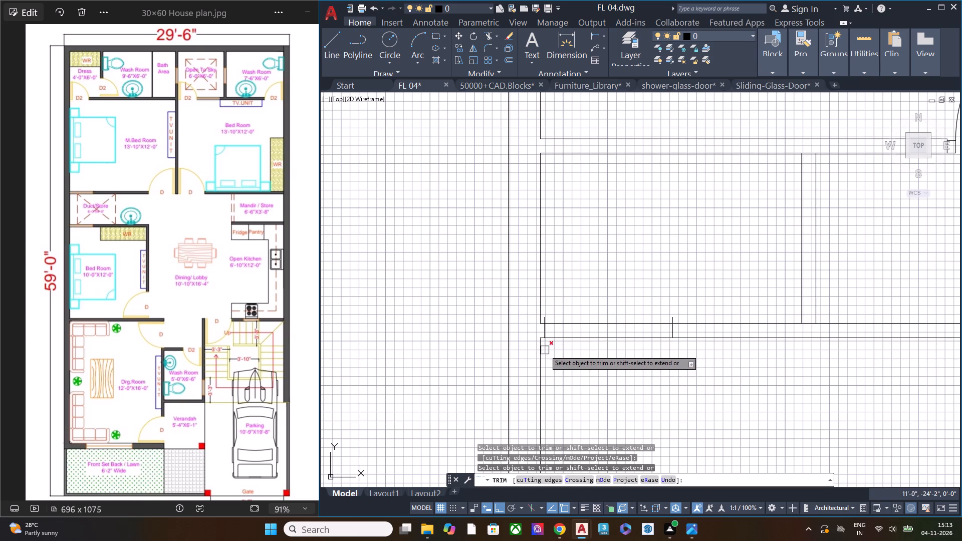
{"action": "left_click", "coordinate": [548, 348]}
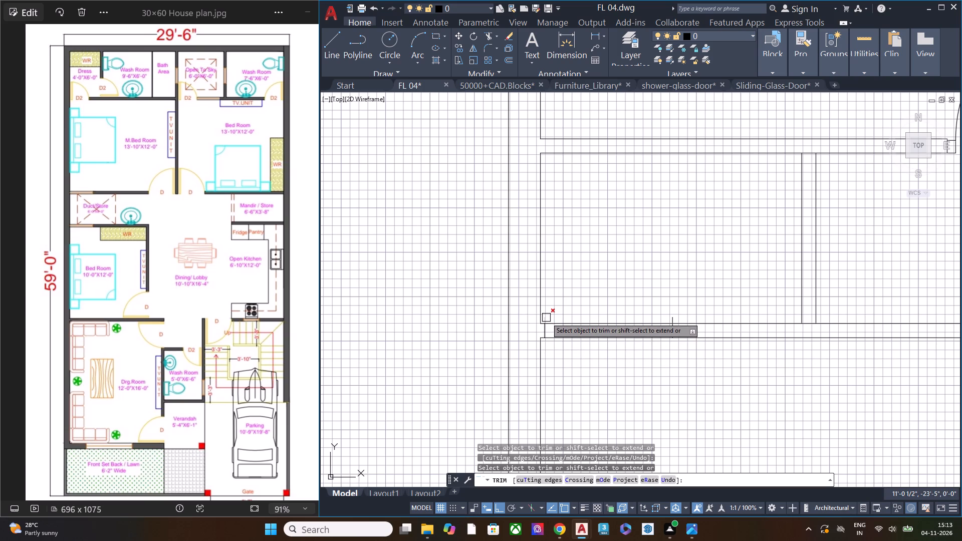
{"action": "left_click", "coordinate": [548, 318]}
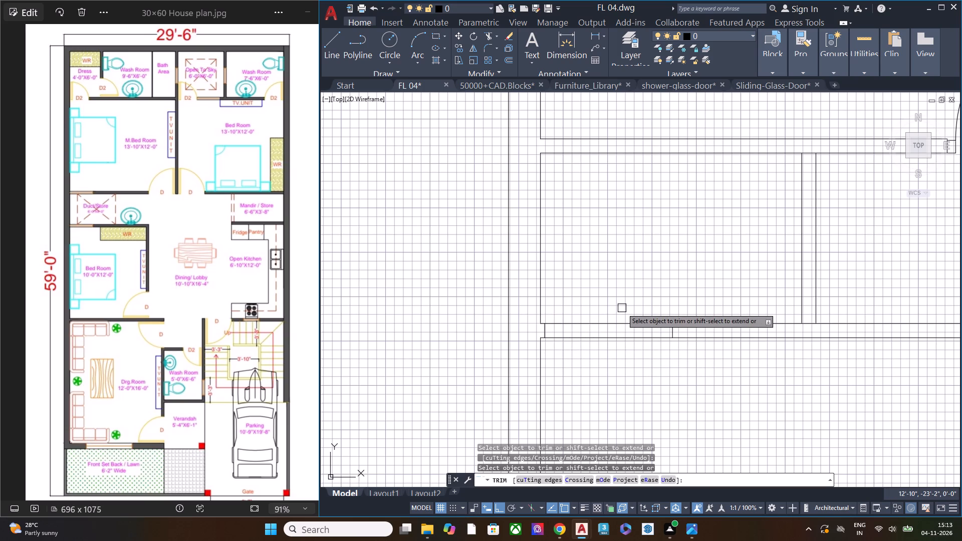
{"action": "left_click", "coordinate": [671, 316]}
{"action": "key", "text": "Escape"}
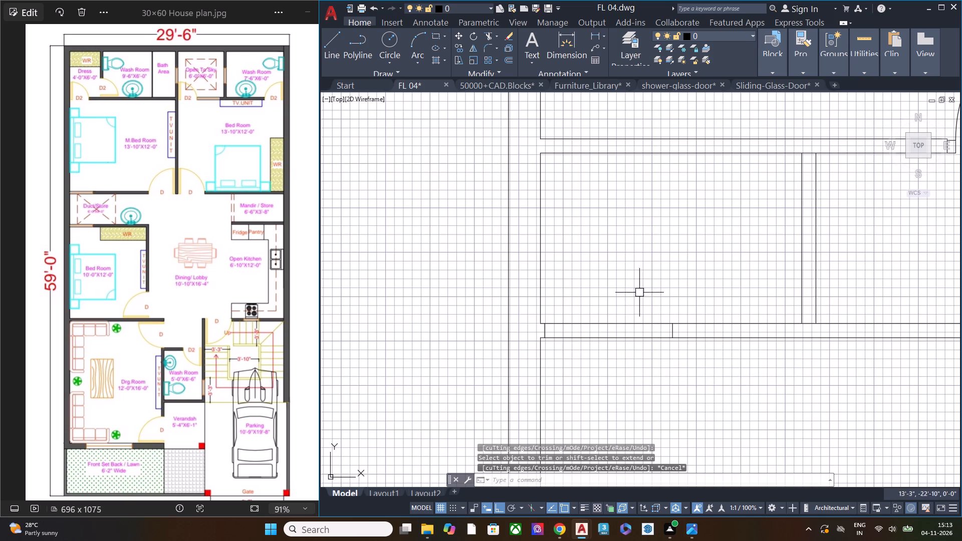
Copy the door of the 7'-6"×6'-0" Wash Room and paste it inside the Duct/Store, above the marked opening.
{"action": "scroll", "coordinate": [609, 265], "scroll_direction": "down", "scroll_amount": 1}
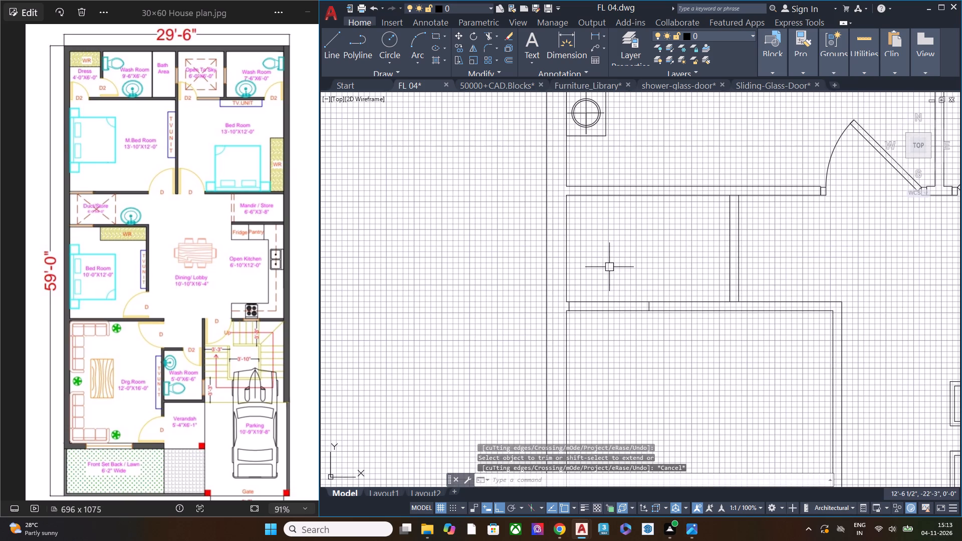
{"action": "middle_click_drag", "start_coordinate": [695, 276], "coordinate": [534, 349]}
{"action": "scroll", "coordinate": [641, 241], "scroll_direction": "down", "scroll_amount": 1}
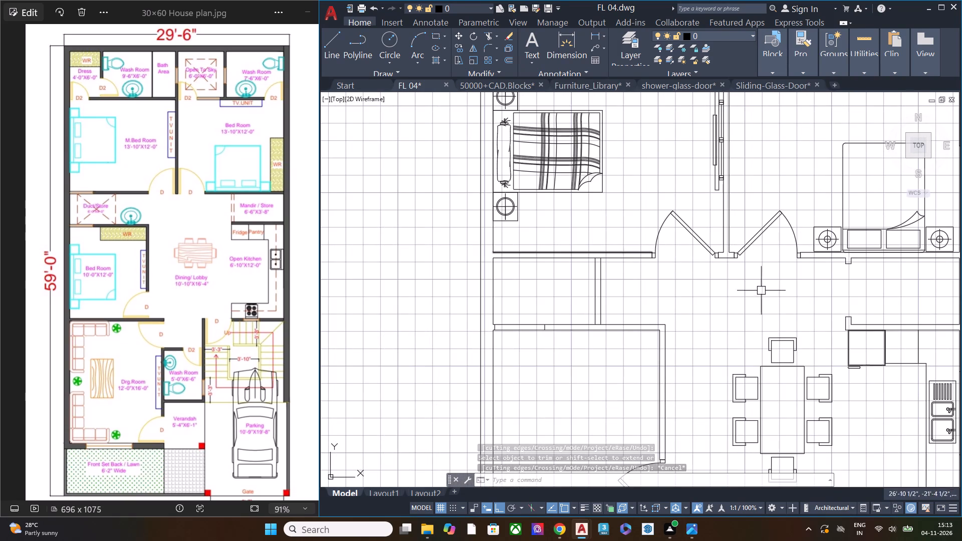
{"action": "scroll", "coordinate": [697, 280], "scroll_direction": "down", "scroll_amount": 1}
{"action": "middle_click_drag", "start_coordinate": [747, 291], "coordinate": [738, 377]}
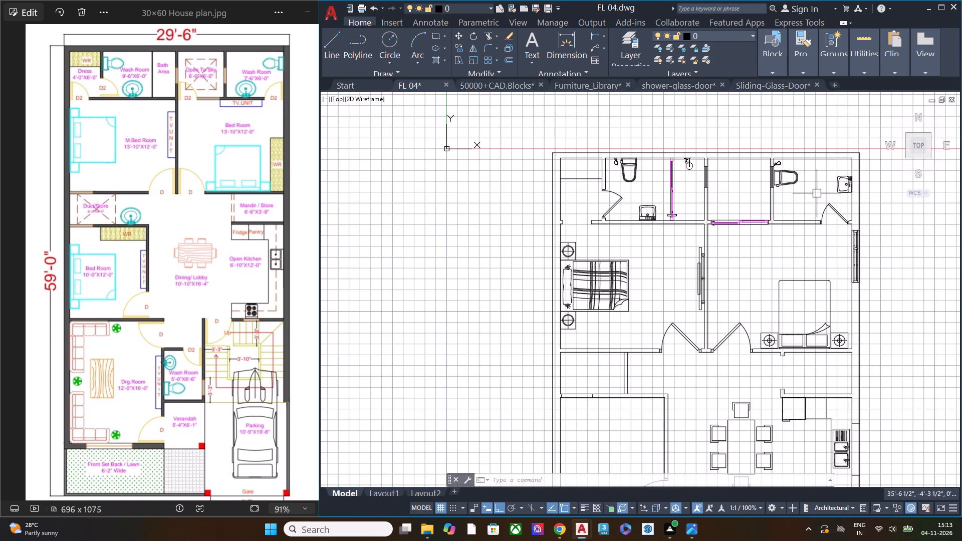
{"action": "scroll", "coordinate": [816, 186], "scroll_direction": "up", "scroll_amount": 1}
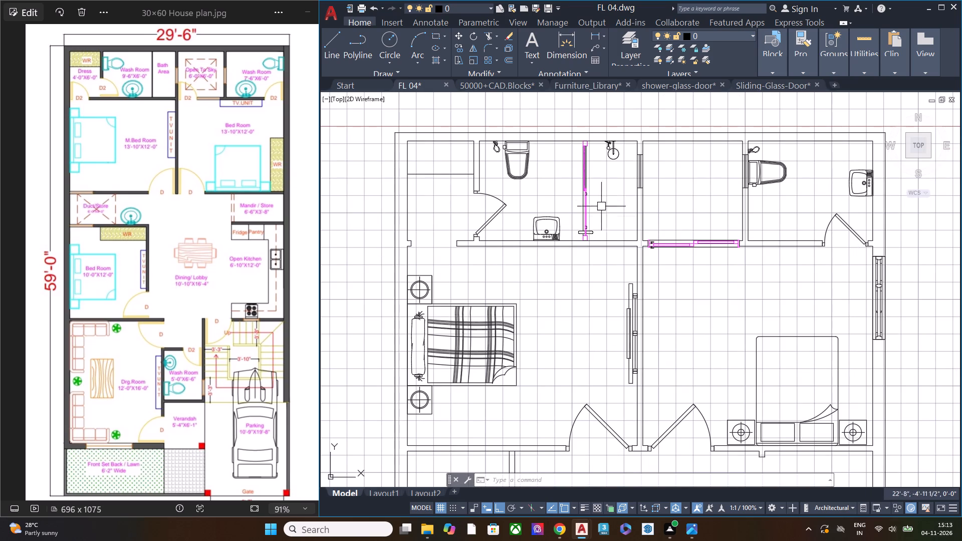
{"action": "scroll", "coordinate": [598, 198], "scroll_direction": "down", "scroll_amount": 1}
{"action": "scroll", "coordinate": [604, 285], "scroll_direction": "down", "scroll_amount": 1}
{"action": "middle_click_drag", "start_coordinate": [603, 282], "coordinate": [662, 126]}
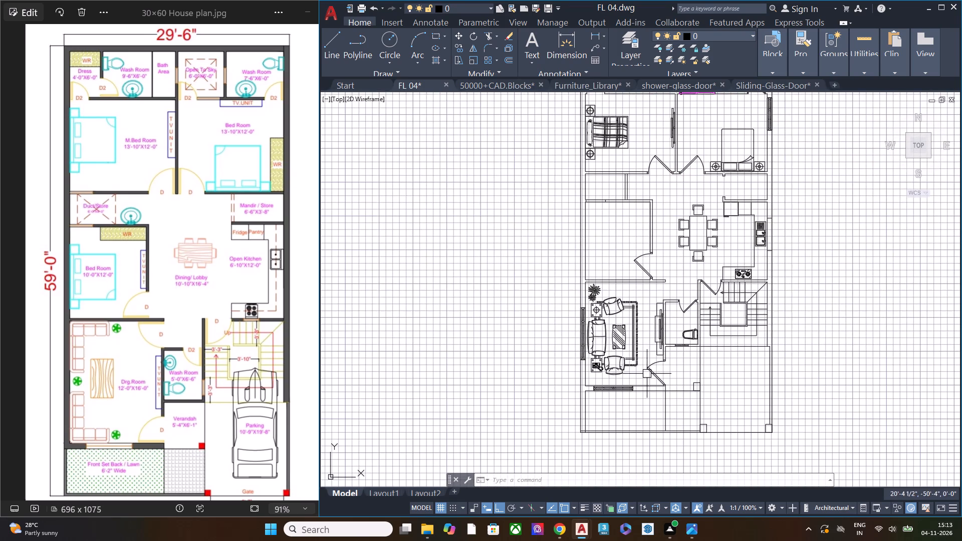
{"action": "middle_click_drag", "start_coordinate": [659, 265], "coordinate": [648, 473]}
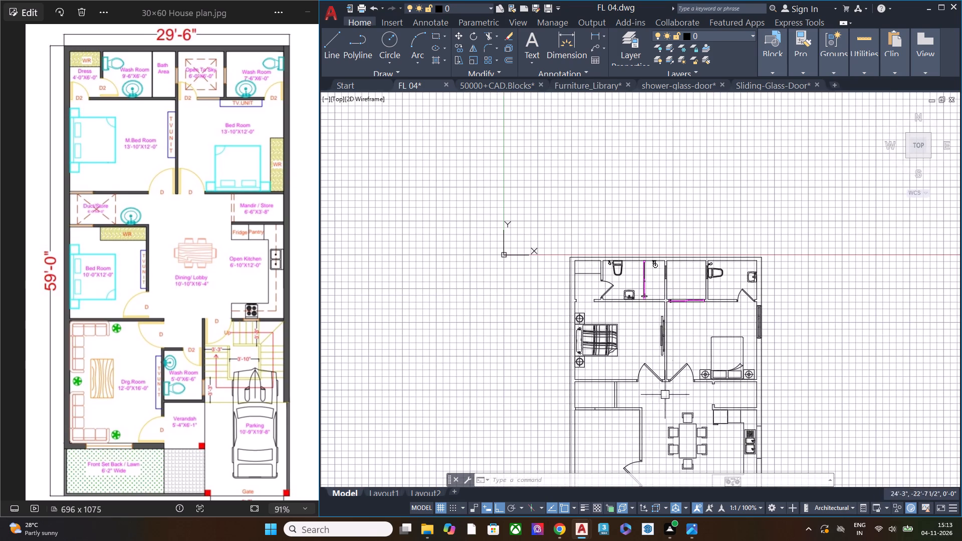
{"action": "scroll", "coordinate": [742, 306], "scroll_direction": "up", "scroll_amount": 4}
{"action": "left_click_drag", "start_coordinate": [747, 301], "coordinate": [748, 288]}
{"action": "left_click", "coordinate": [703, 199]}
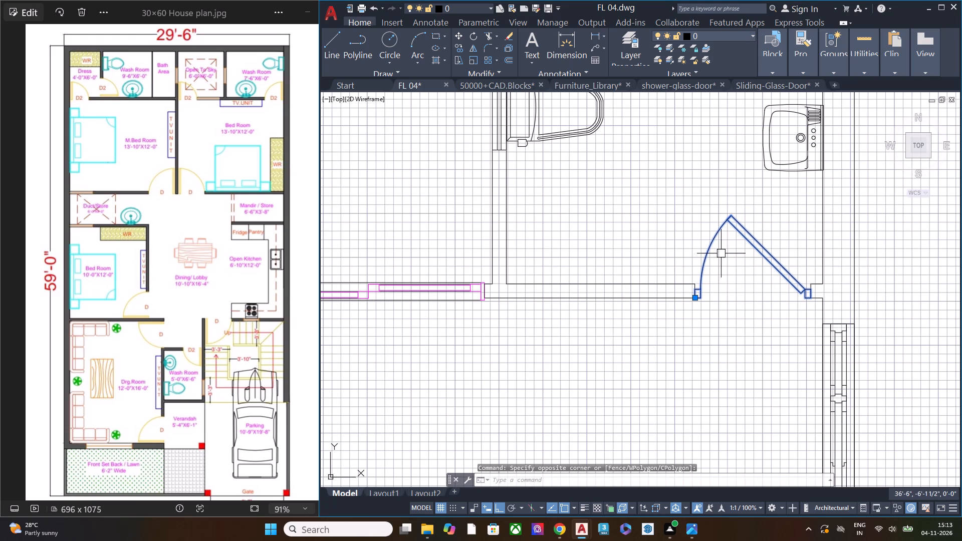
{"action": "key", "text": "ctrl+c"}
{"action": "scroll", "coordinate": [616, 279], "scroll_direction": "down", "scroll_amount": 2}
{"action": "middle_click_drag", "start_coordinate": [566, 312], "coordinate": [711, 206]}
{"action": "key", "text": "ctrl+v"}
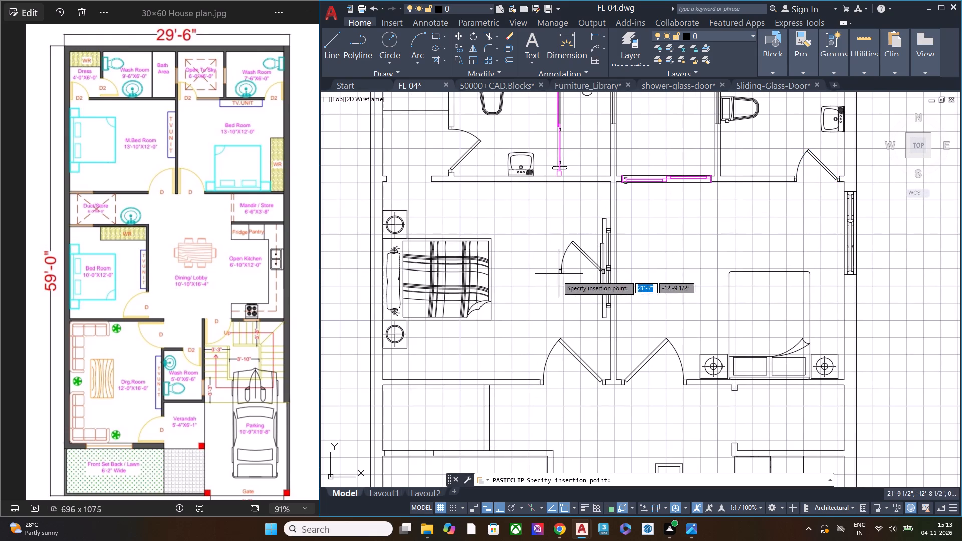
{"action": "scroll", "coordinate": [519, 315], "scroll_direction": "down", "scroll_amount": 1}
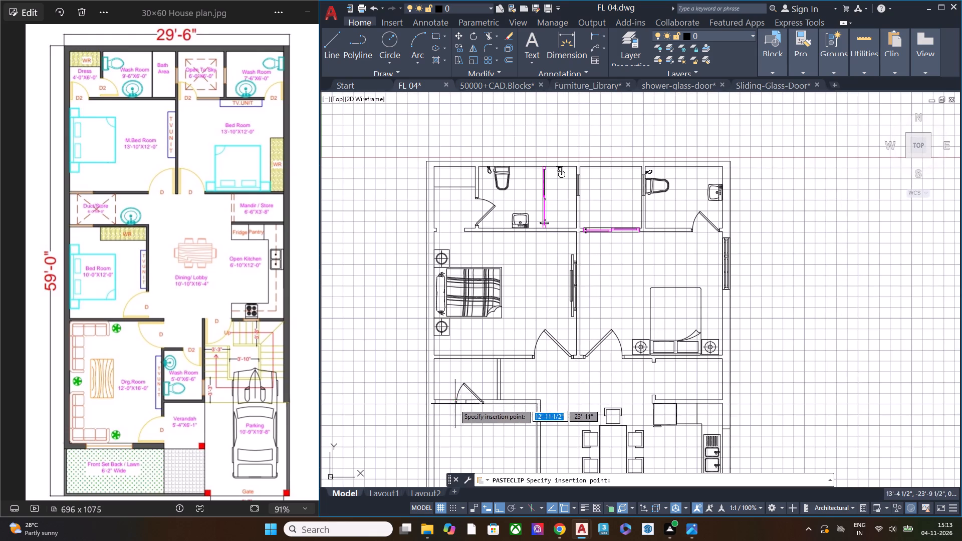
{"action": "middle_click_drag", "start_coordinate": [451, 404], "coordinate": [573, 330]}
{"action": "scroll", "coordinate": [569, 333], "scroll_direction": "up", "scroll_amount": 1}
{"action": "left_click", "coordinate": [568, 306]}
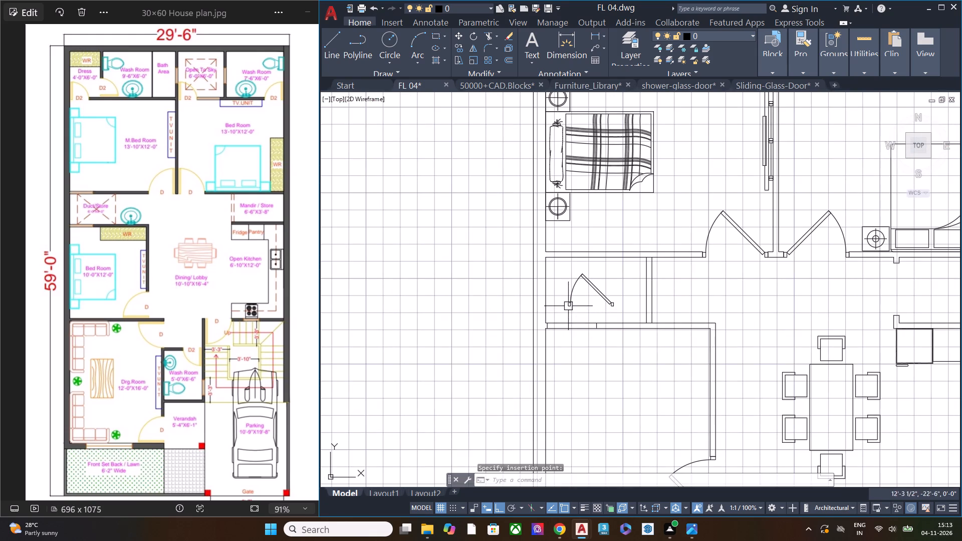
Mirror the pasted door about a vertical line through its hinge-side jamb, erasing the source door.
{"action": "left_click", "coordinate": [617, 311]}
{"action": "left_click", "coordinate": [591, 294]}
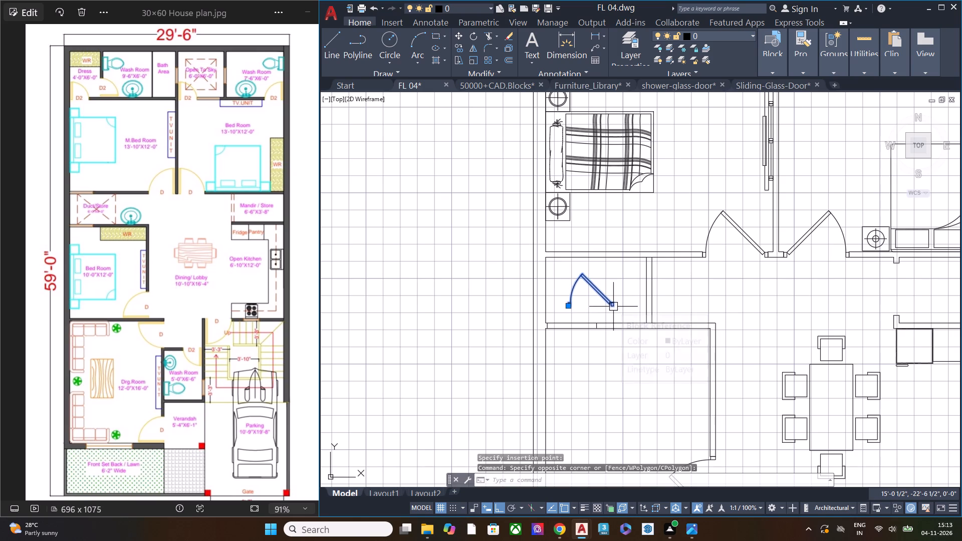
{"action": "key", "text": "m"}
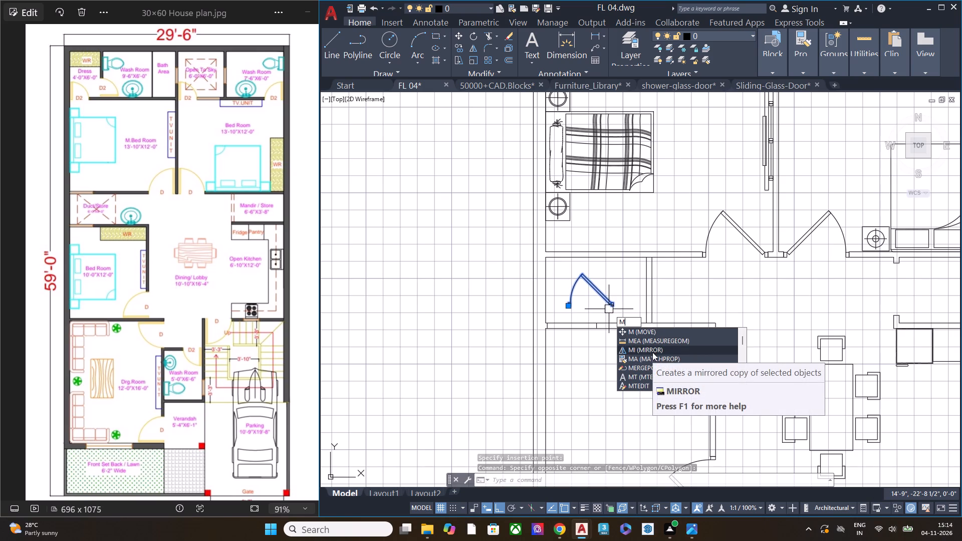
{"action": "left_click", "coordinate": [652, 352]}
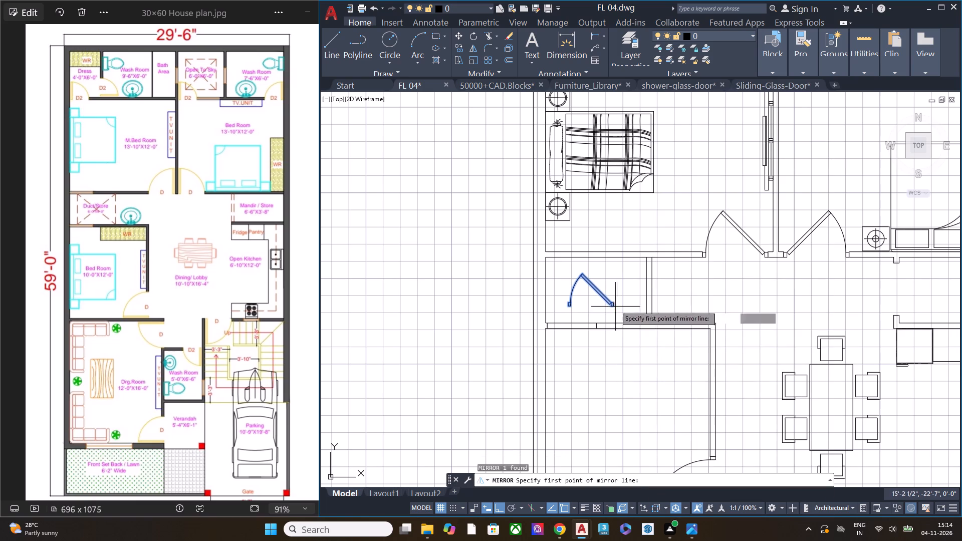
{"action": "left_click", "coordinate": [613, 306]}
{"action": "left_click", "coordinate": [646, 367]}
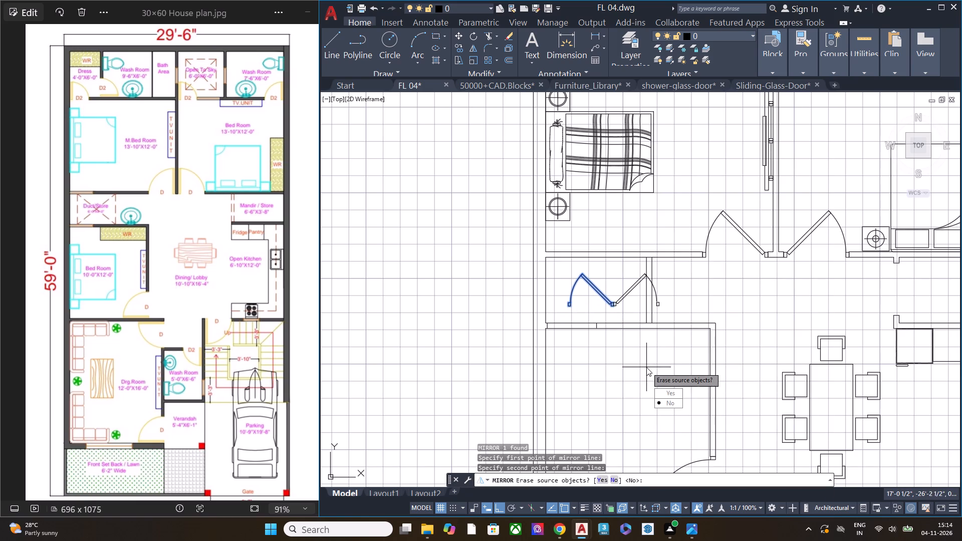
{"action": "left_click_drag", "start_coordinate": [672, 393], "coordinate": [646, 367]}
Move the mirrored door by its hinge jamb's outer bottom corner onto the lower end of the opening line beside the outer wall.
{"action": "scroll", "coordinate": [639, 289], "scroll_direction": "up", "scroll_amount": 3}
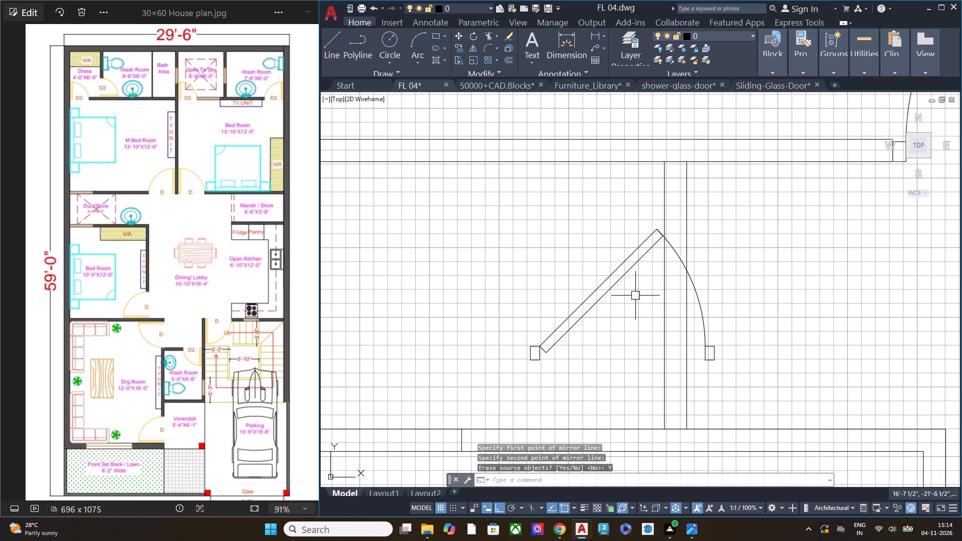
{"action": "left_click_drag", "start_coordinate": [635, 297], "coordinate": [628, 290]}
{"action": "left_click", "coordinate": [518, 217]}
{"action": "type", "text": "m"}
{"action": "key", "text": "space"}
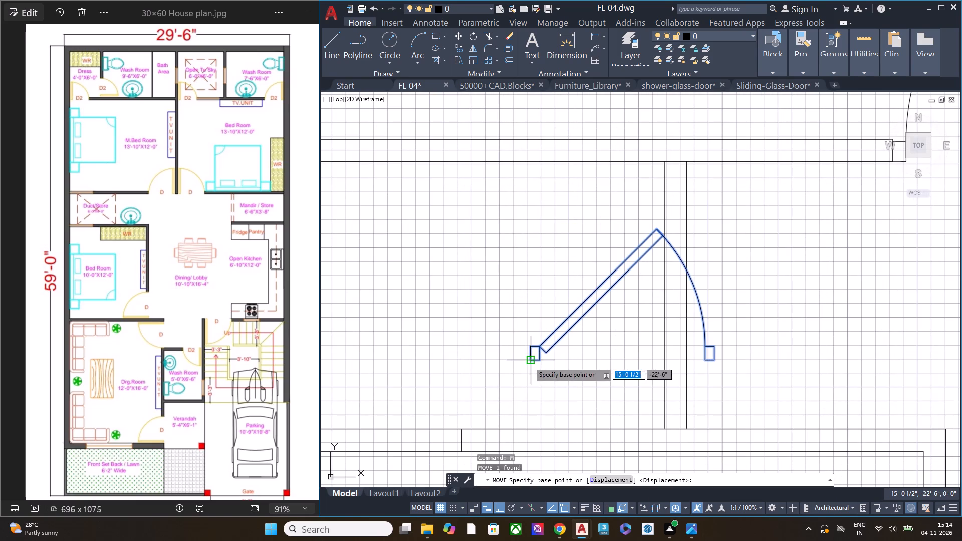
{"action": "left_click", "coordinate": [529, 362]}
{"action": "scroll", "coordinate": [593, 326], "scroll_direction": "down", "scroll_amount": 3}
{"action": "scroll", "coordinate": [593, 326], "scroll_direction": "up", "scroll_amount": 2}
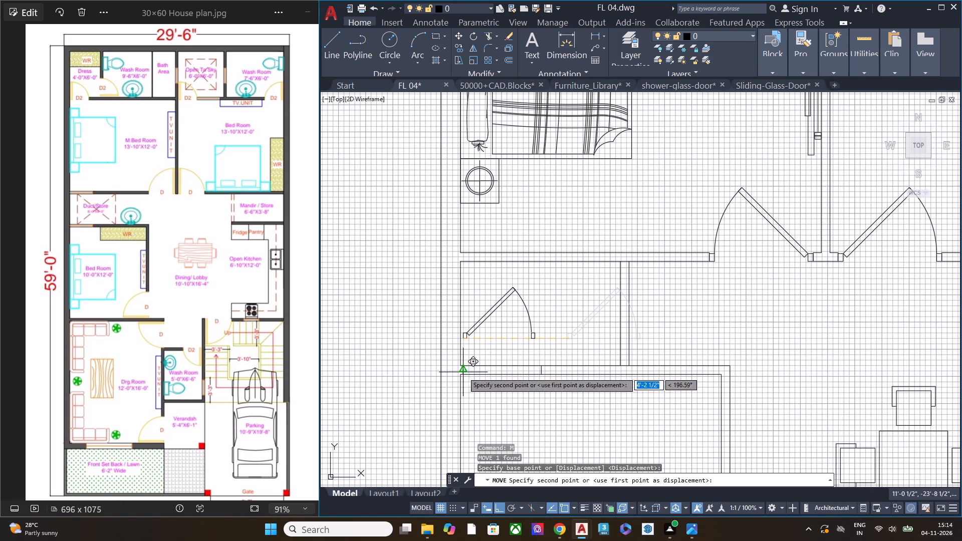
{"action": "left_click", "coordinate": [463, 377]}
Move the short vertical opening line sideways onto the outer edge of the Duct/Store door's latch-side jamb.
{"action": "scroll", "coordinate": [488, 379], "scroll_direction": "up", "scroll_amount": 2}
{"action": "middle_click_drag", "start_coordinate": [537, 369], "coordinate": [543, 364]}
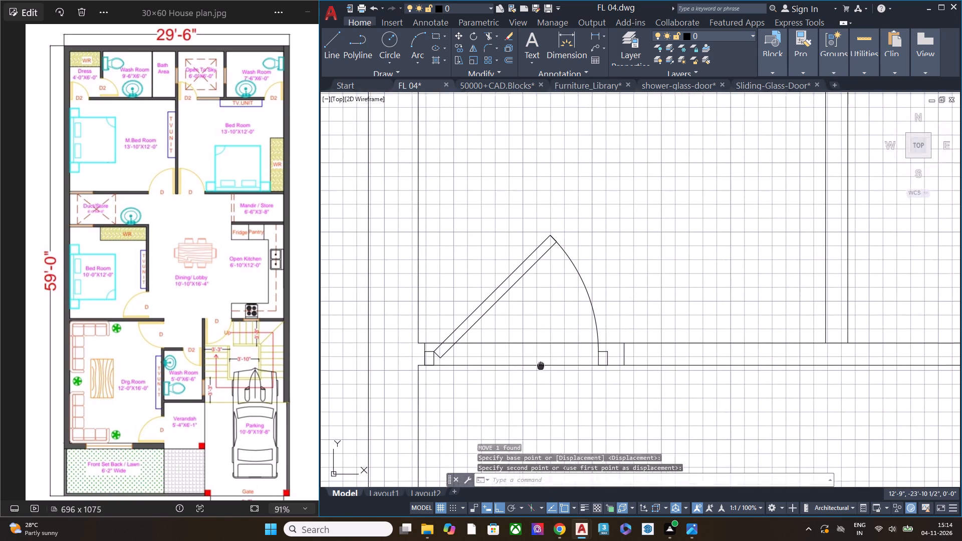
{"action": "middle_click_drag", "start_coordinate": [543, 364], "coordinate": [561, 341]}
{"action": "left_click", "coordinate": [647, 333]}
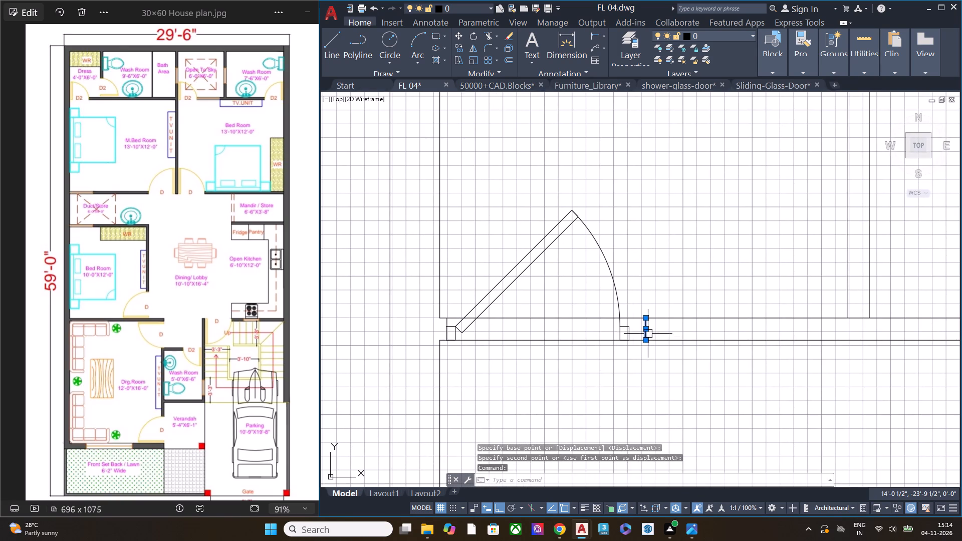
{"action": "scroll", "coordinate": [652, 331], "scroll_direction": "up", "scroll_amount": 2}
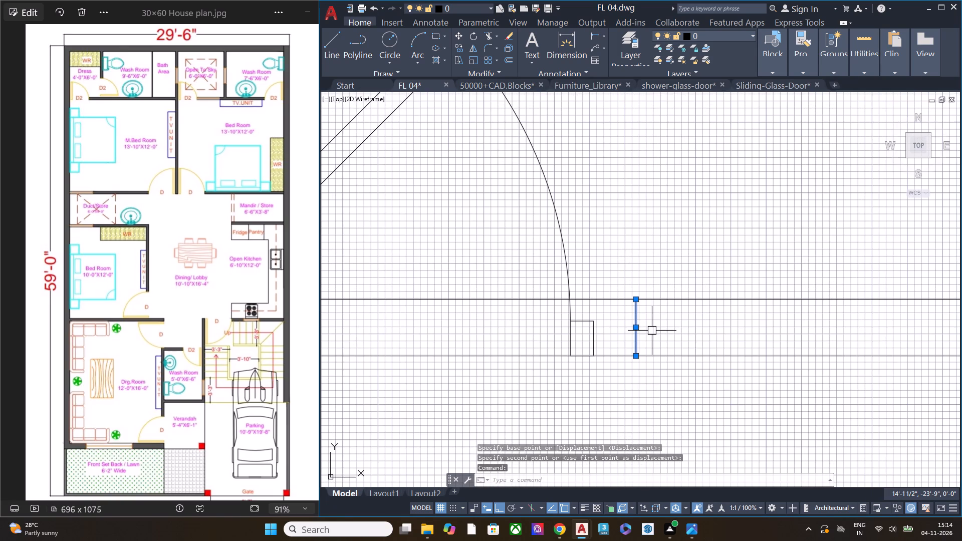
{"action": "scroll", "coordinate": [631, 339], "scroll_direction": "up", "scroll_amount": 1}
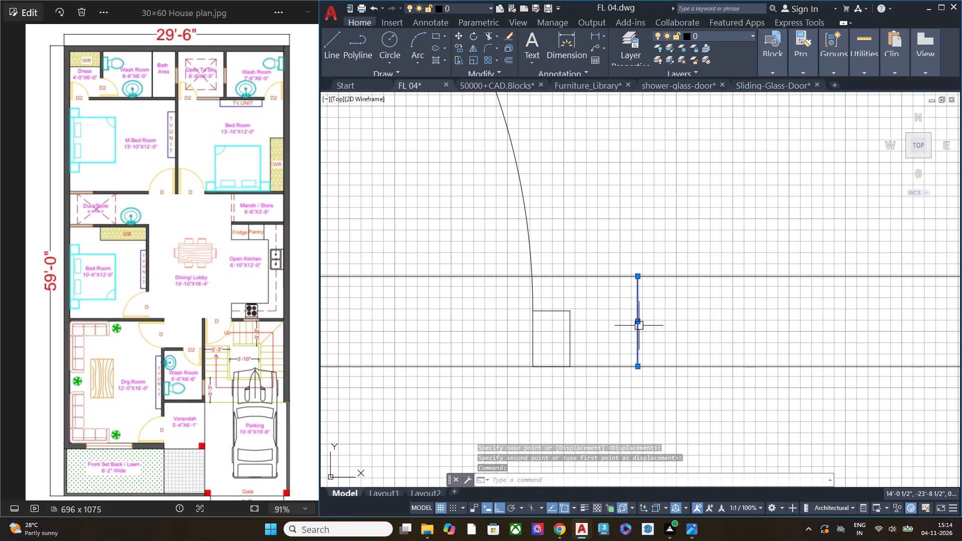
{"action": "left_click", "coordinate": [639, 321]}
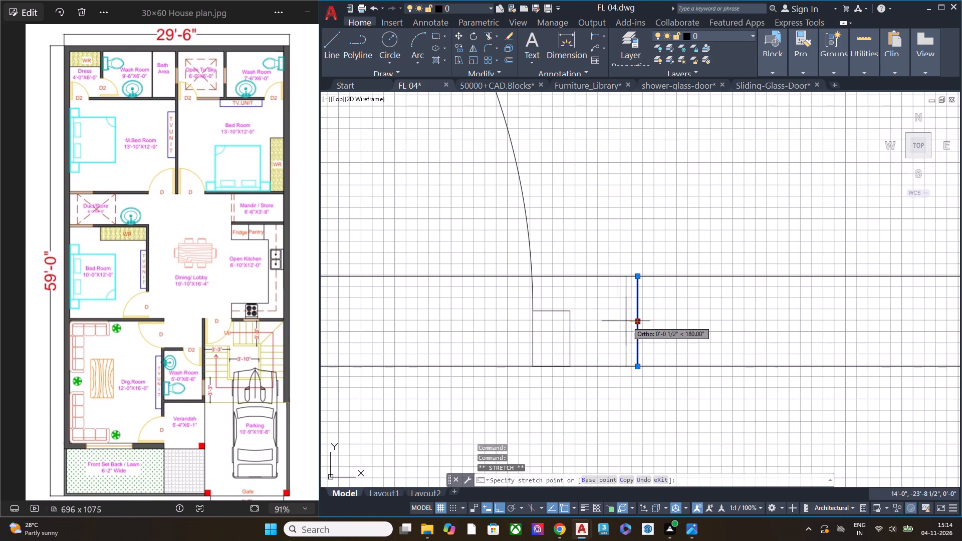
{"action": "left_click", "coordinate": [573, 322]}
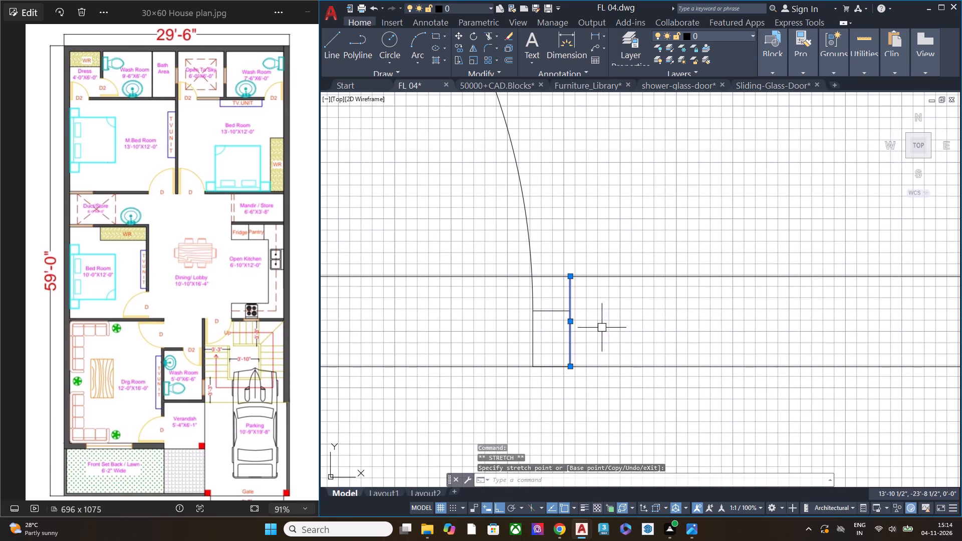
{"action": "key", "text": "Escape"}
Trim the Duct/Store–Bed Room wall's upper line at both door jambs and delete the remaining piece across the opening.
{"action": "type", "text": "tr"}
{"action": "key", "text": "space"}
{"action": "left_click", "coordinate": [547, 280]}
{"action": "scroll", "coordinate": [578, 297], "scroll_direction": "down", "scroll_amount": 2}
{"action": "middle_click_drag", "start_coordinate": [455, 303], "coordinate": [559, 300]}
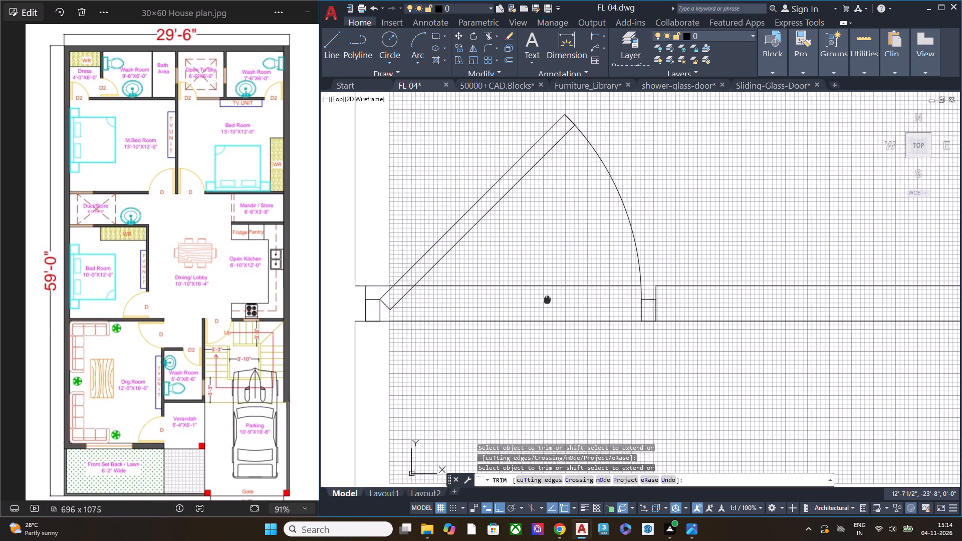
{"action": "middle_click_drag", "start_coordinate": [559, 300], "coordinate": [634, 299]}
{"action": "scroll", "coordinate": [489, 301], "scroll_direction": "up", "scroll_amount": 2}
{"action": "left_click", "coordinate": [456, 266]}
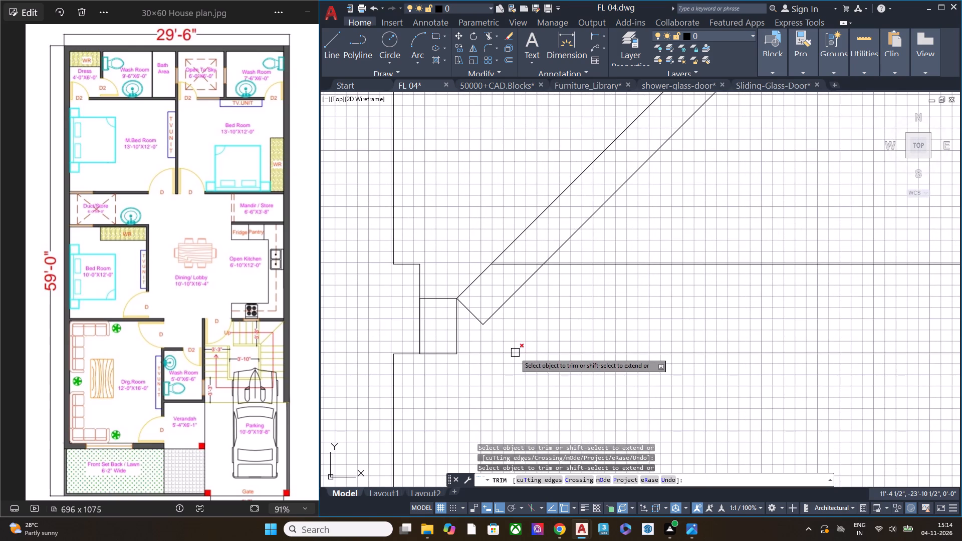
{"action": "key", "text": "Escape"}
{"action": "left_click", "coordinate": [720, 291]}
{"action": "left_click", "coordinate": [700, 242]}
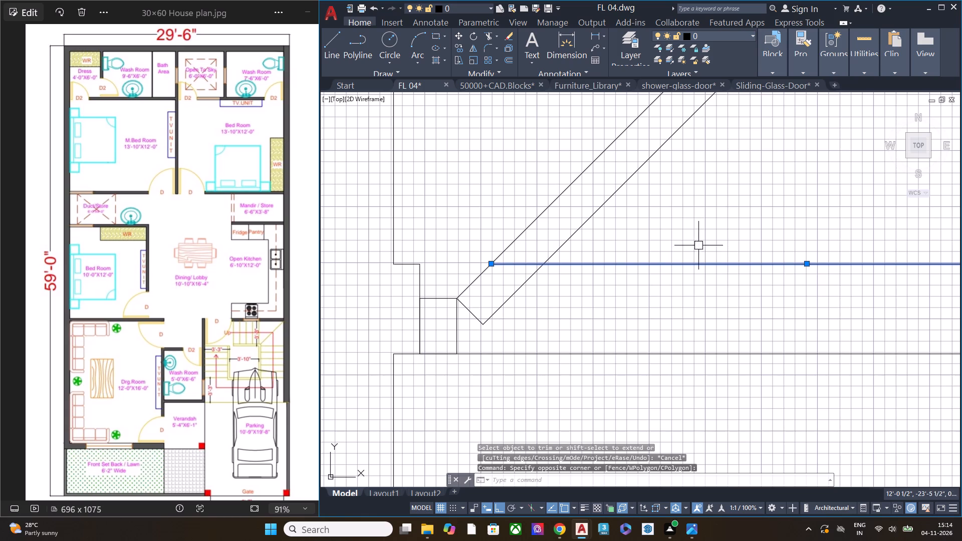
{"action": "key", "text": "Delete"}
Save the drawing.
{"action": "scroll", "coordinate": [588, 260], "scroll_direction": "down", "scroll_amount": 3}
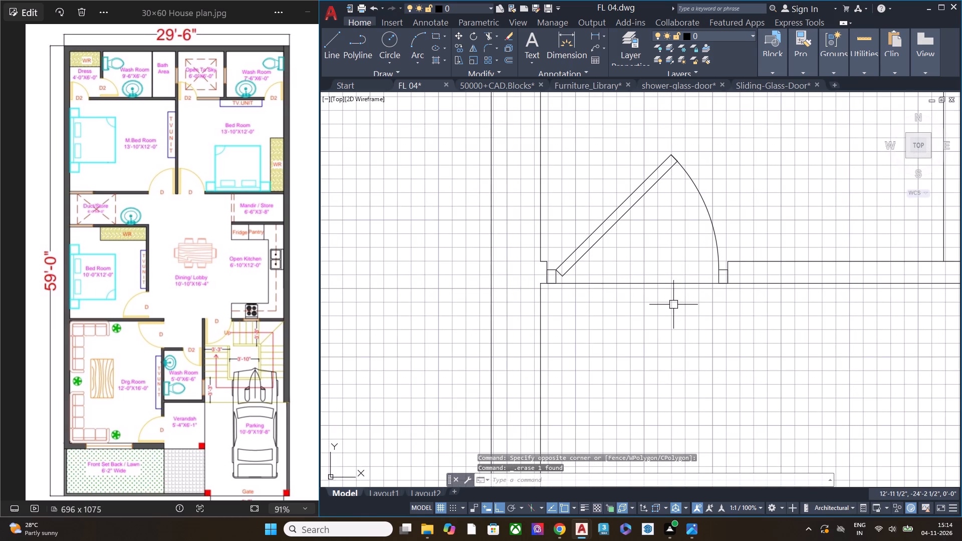
{"action": "middle_click_drag", "start_coordinate": [673, 305], "coordinate": [567, 291]}
{"action": "scroll", "coordinate": [664, 293], "scroll_direction": "down", "scroll_amount": 1}
{"action": "middle_click_drag", "start_coordinate": [559, 329], "coordinate": [573, 332], "text": "ctrl"}
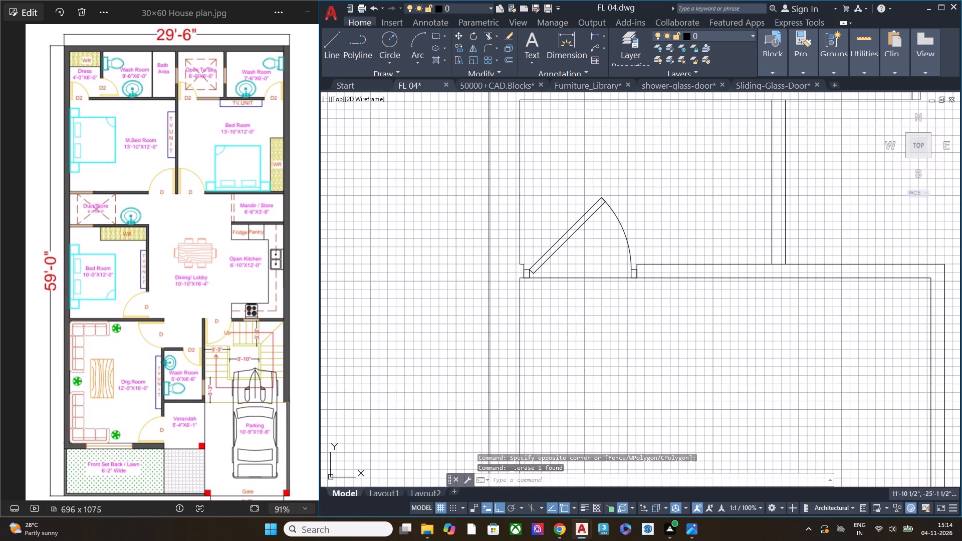
{"action": "middle_click_drag", "start_coordinate": [573, 332], "coordinate": [645, 339], "text": "ctrl"}
{"action": "key", "text": "ctrl+s"}
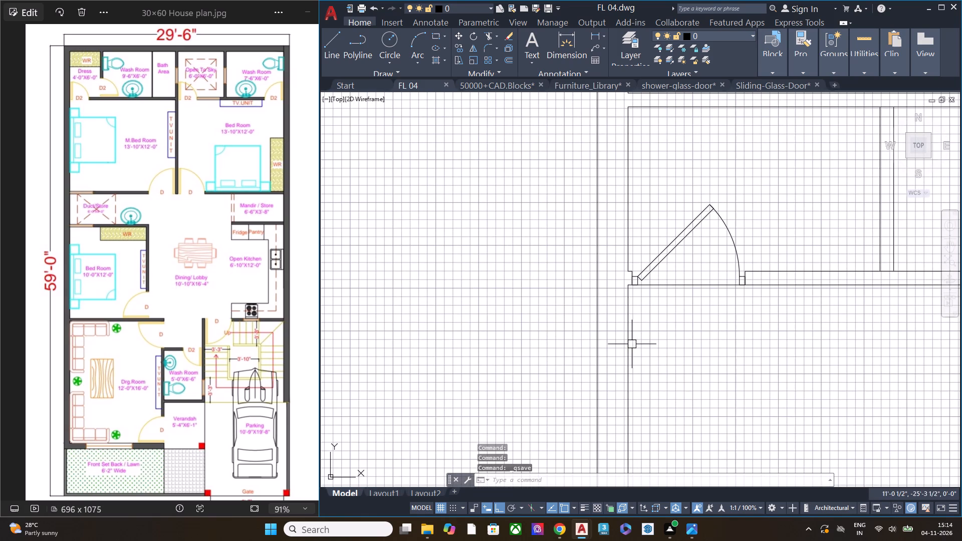
{"action": "left_click", "coordinate": [630, 344]}
{"action": "key", "text": "Escape"}
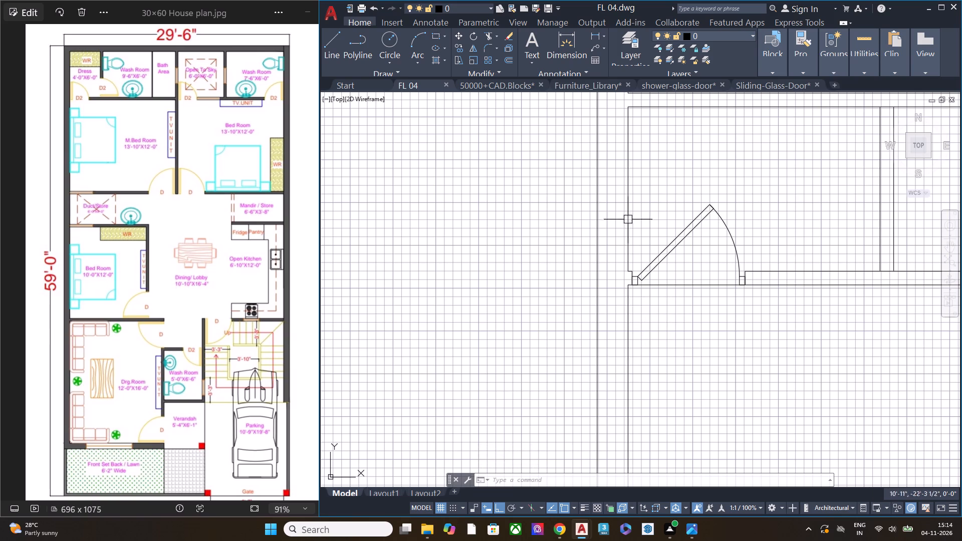
Look over the plan from the Duct/Store door past the bedrooms to the upper wash rooms, and the whole layout.
{"action": "scroll", "coordinate": [673, 223], "scroll_direction": "down", "scroll_amount": 1}
{"action": "middle_click_drag", "start_coordinate": [756, 272], "coordinate": [573, 367]}
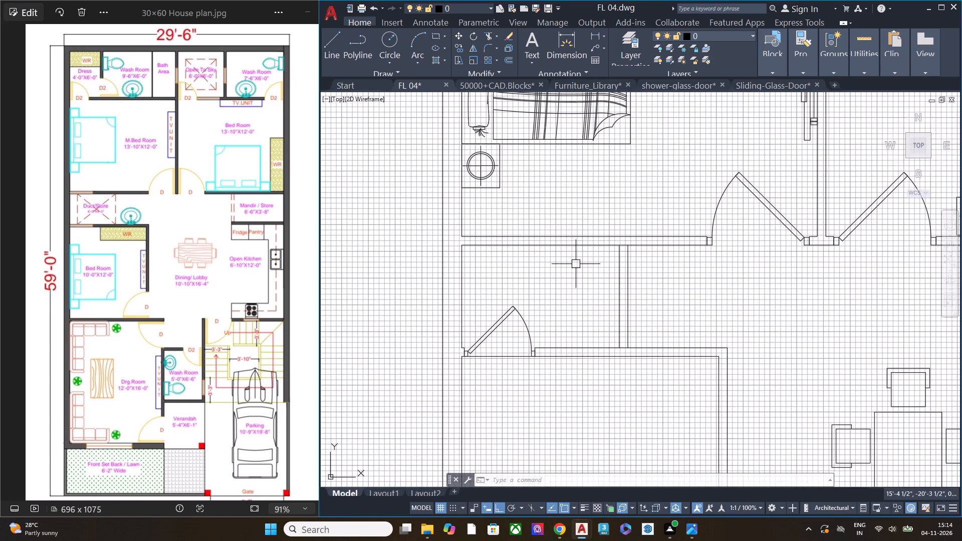
{"action": "middle_click_drag", "start_coordinate": [576, 262], "coordinate": [580, 334]}
{"action": "middle_click", "coordinate": [591, 264]}
{"action": "middle_click_drag", "start_coordinate": [585, 343], "coordinate": [590, 291]}
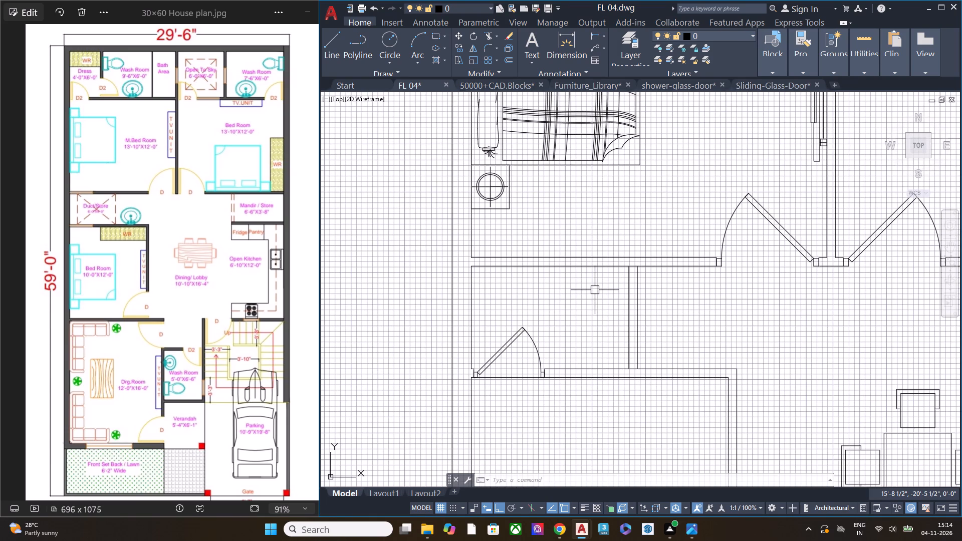
{"action": "scroll", "coordinate": [656, 291], "scroll_direction": "down", "scroll_amount": 2}
{"action": "scroll", "coordinate": [654, 295], "scroll_direction": "up", "scroll_amount": 1}
{"action": "middle_click_drag", "start_coordinate": [698, 315], "coordinate": [645, 395]}
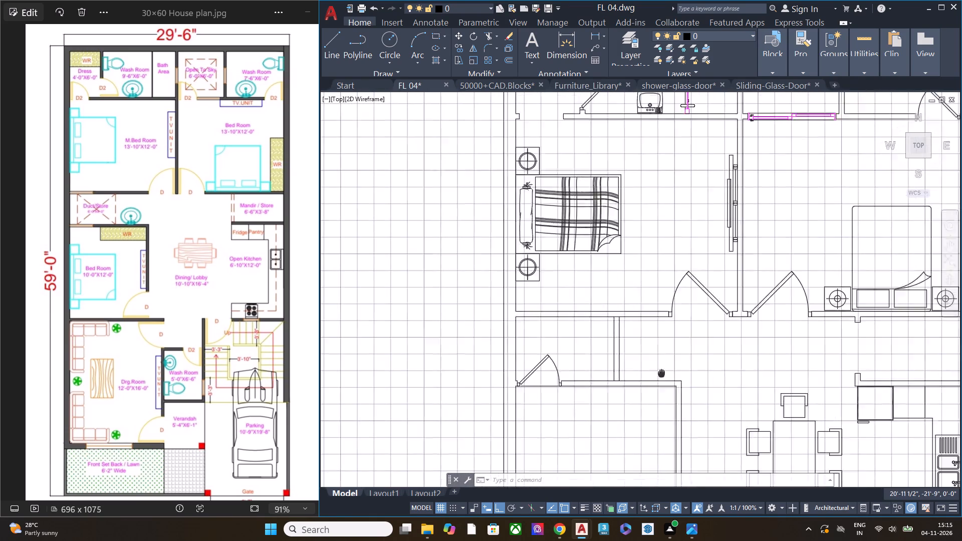
{"action": "middle_click_drag", "start_coordinate": [645, 395], "coordinate": [618, 436]}
{"action": "middle_click_drag", "start_coordinate": [587, 269], "coordinate": [610, 380]}
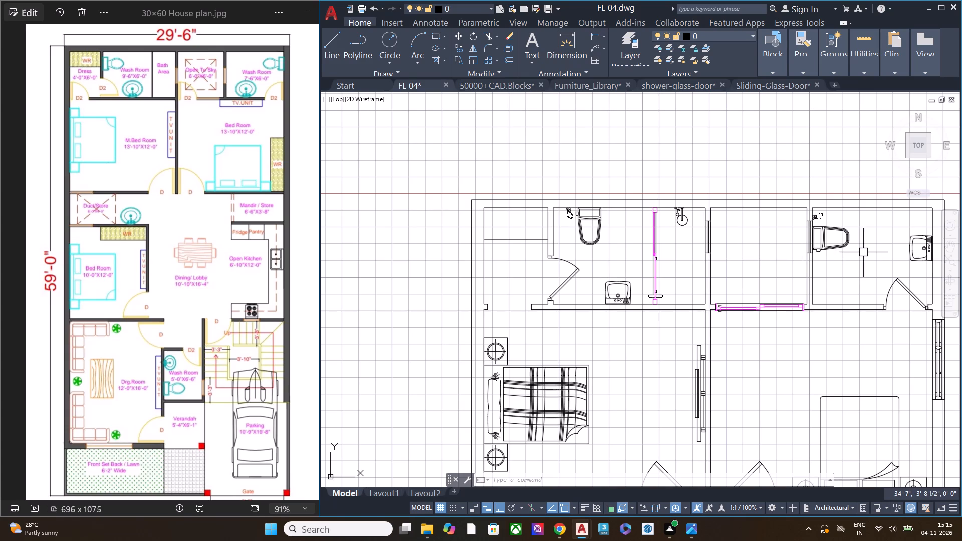
{"action": "scroll", "coordinate": [597, 297], "scroll_direction": "down", "scroll_amount": 3}
{"action": "middle_click_drag", "start_coordinate": [602, 379], "coordinate": [608, 298]}
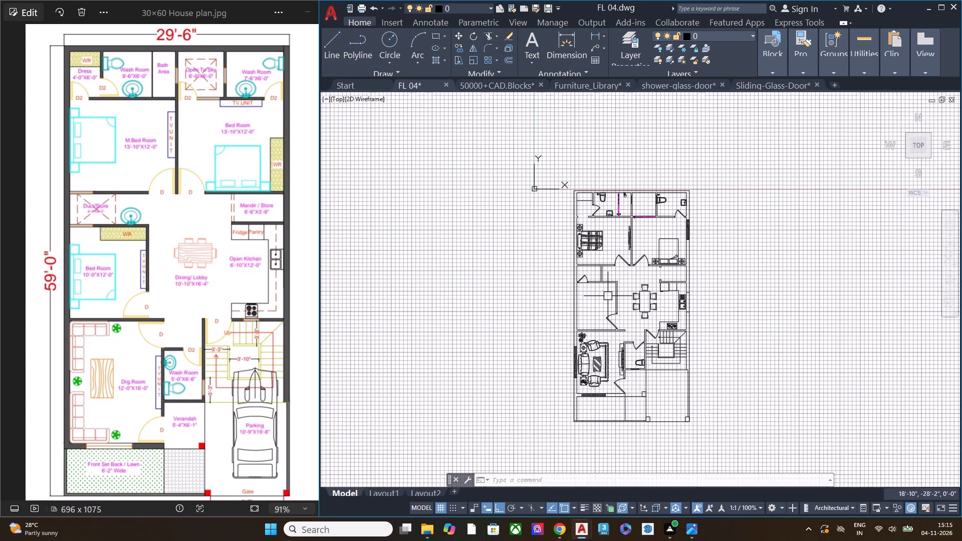
Group the toilet and its hand shower in the 7'-6"×6'-0" Wash Room.
{"action": "scroll", "coordinate": [613, 376], "scroll_direction": "up", "scroll_amount": 2}
{"action": "middle_click_drag", "start_coordinate": [626, 321], "coordinate": [626, 516]}
{"action": "middle_click_drag", "start_coordinate": [666, 337], "coordinate": [635, 531]}
{"action": "scroll", "coordinate": [636, 383], "scroll_direction": "up", "scroll_amount": 1}
{"action": "scroll", "coordinate": [636, 383], "scroll_direction": "down", "scroll_amount": 1}
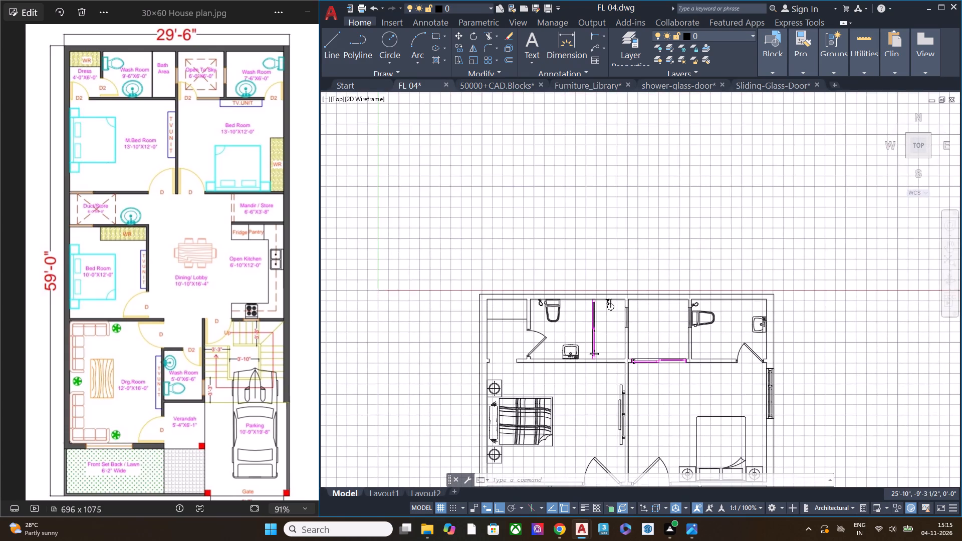
{"action": "scroll", "coordinate": [636, 377], "scroll_direction": "up", "scroll_amount": 2}
{"action": "scroll", "coordinate": [634, 367], "scroll_direction": "down", "scroll_amount": 1}
{"action": "scroll", "coordinate": [601, 258], "scroll_direction": "up", "scroll_amount": 3}
{"action": "scroll", "coordinate": [571, 279], "scroll_direction": "down", "scroll_amount": 4}
{"action": "scroll", "coordinate": [569, 279], "scroll_direction": "up", "scroll_amount": 1}
{"action": "scroll", "coordinate": [740, 294], "scroll_direction": "up", "scroll_amount": 3}
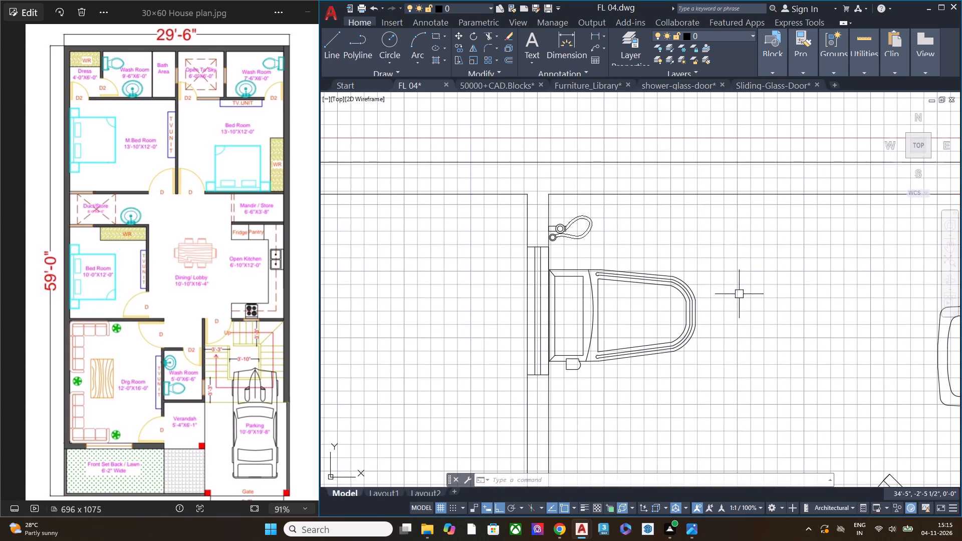
{"action": "left_click_drag", "start_coordinate": [737, 407], "coordinate": [722, 379]}
{"action": "left_click", "coordinate": [578, 207]}
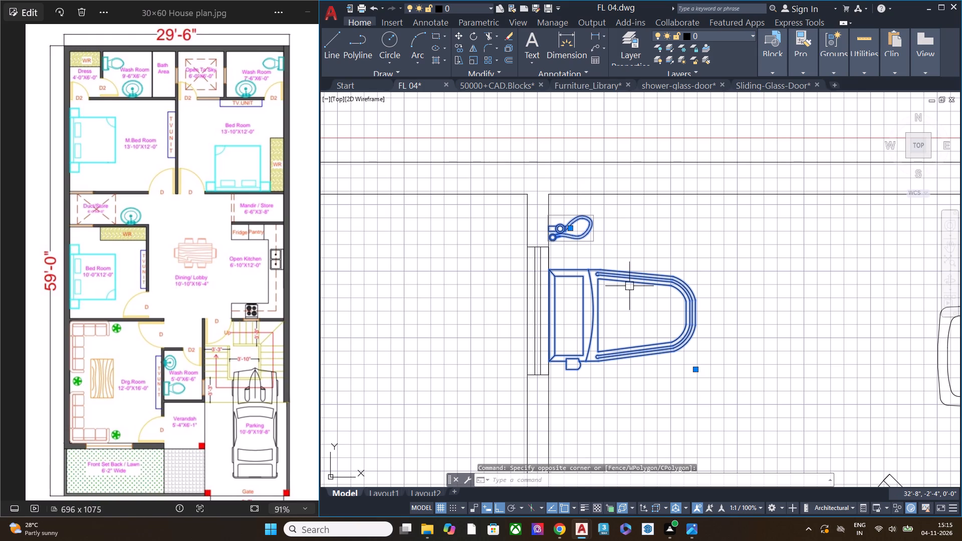
{"action": "type", "text": "group"}
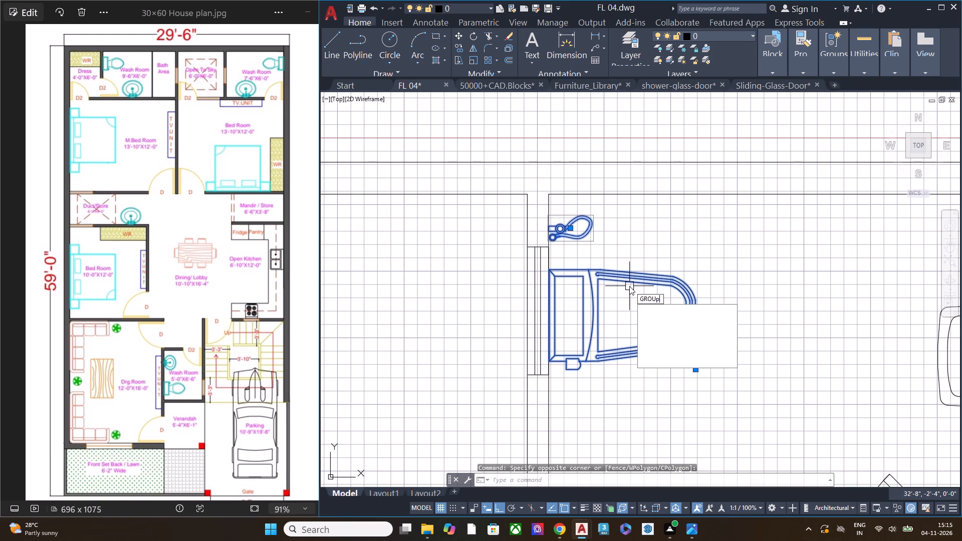
{"action": "key", "text": "Return"}
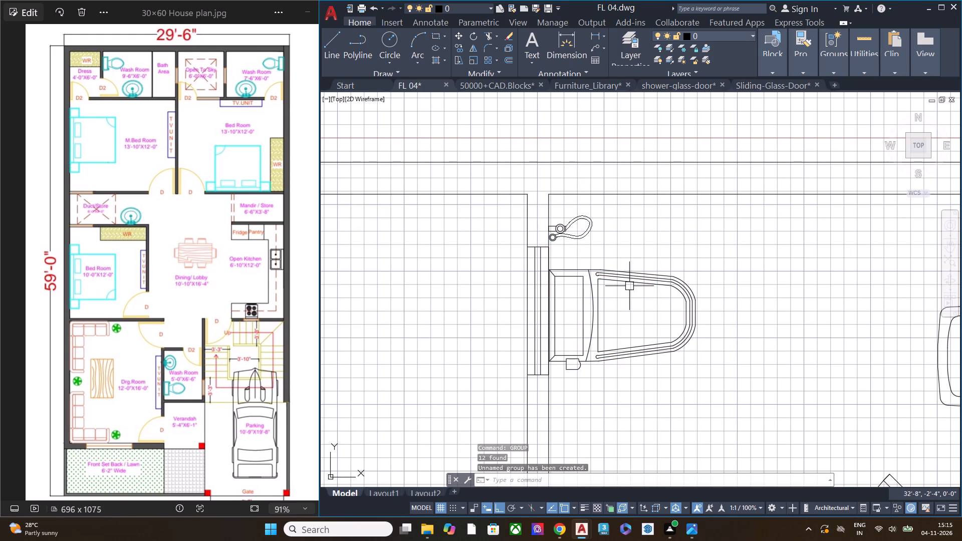
Copy the grouped toilet and hand shower and paste them inside the 10'-0"×12'-0" Bed Room, below the Duct/Store door.
{"action": "scroll", "coordinate": [571, 265], "scroll_direction": "down", "scroll_amount": 2}
{"action": "left_click", "coordinate": [605, 294]}
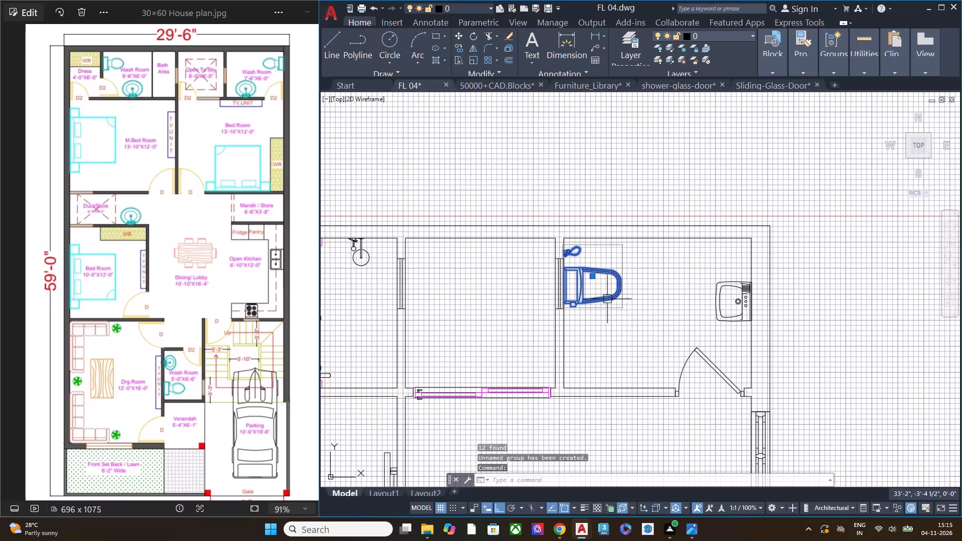
{"action": "scroll", "coordinate": [619, 287], "scroll_direction": "down", "scroll_amount": 1}
{"action": "scroll", "coordinate": [619, 287], "scroll_direction": "up", "scroll_amount": 1}
{"action": "scroll", "coordinate": [620, 287], "scroll_direction": "down", "scroll_amount": 2}
{"action": "middle_click_drag", "start_coordinate": [619, 309], "coordinate": [625, 274]}
{"action": "key", "text": "ctrl+c"}
{"action": "middle_click_drag", "start_coordinate": [574, 314], "coordinate": [656, 168]}
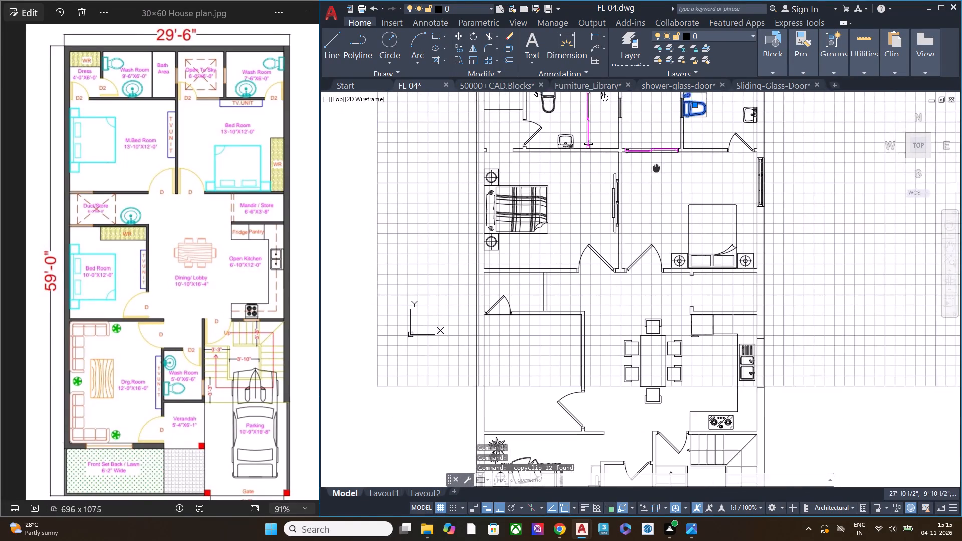
{"action": "middle_click_drag", "start_coordinate": [656, 168], "coordinate": [661, 160]}
{"action": "key", "text": "ctrl+v"}
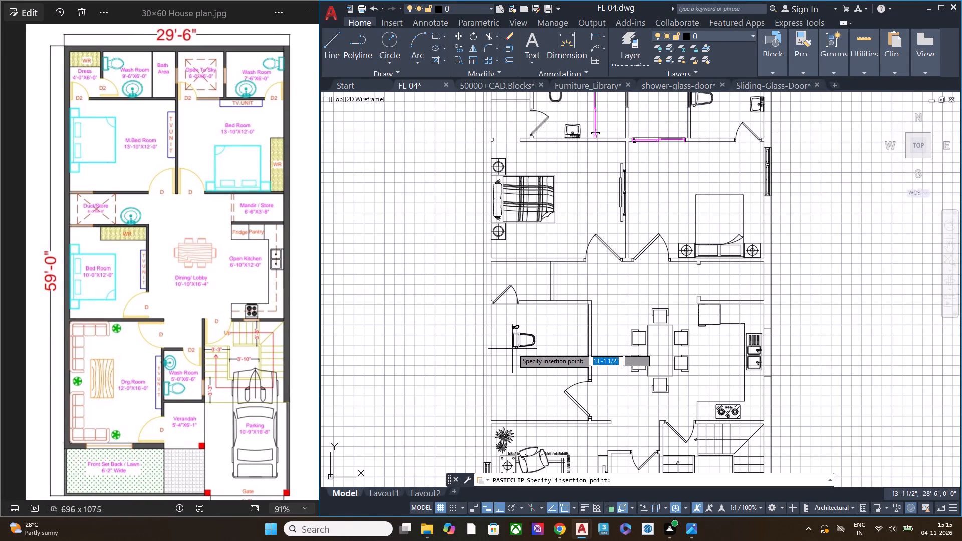
{"action": "left_click", "coordinate": [514, 342]}
{"action": "key", "text": "Escape"}
Group the pasted toilet and hand shower in the 10'-0"×12'-0" Bed Room.
{"action": "scroll", "coordinate": [512, 349], "scroll_direction": "up", "scroll_amount": 2}
{"action": "scroll", "coordinate": [512, 349], "scroll_direction": "down", "scroll_amount": 2}
{"action": "scroll", "coordinate": [512, 349], "scroll_direction": "up", "scroll_amount": 1}
{"action": "left_click", "coordinate": [618, 355]}
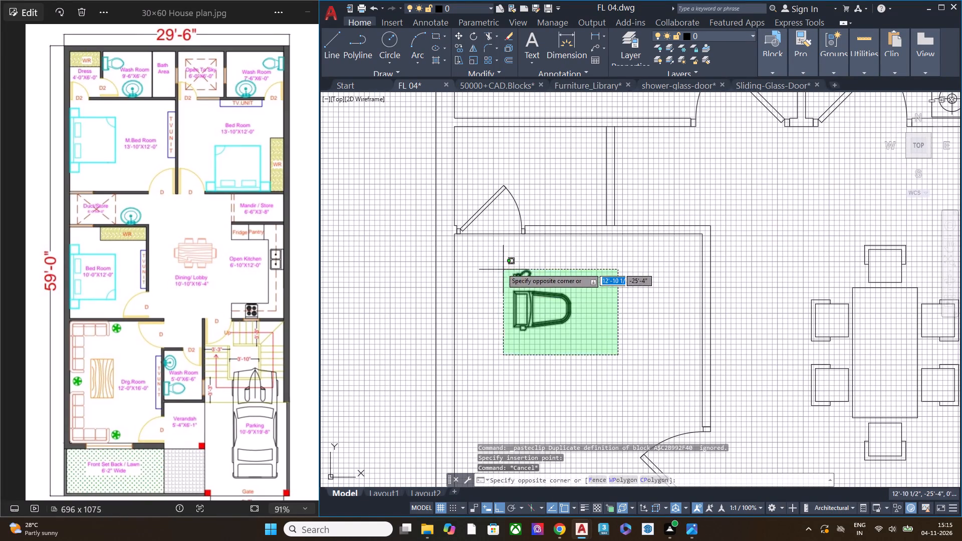
{"action": "left_click", "coordinate": [496, 262]}
{"action": "key", "text": "r"}
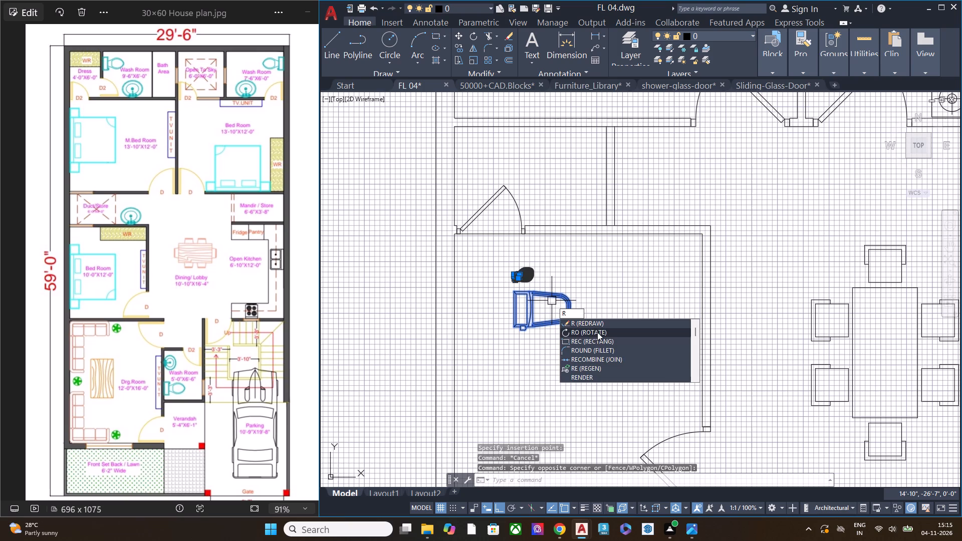
{"action": "key", "text": "Escape"}
{"action": "left_click", "coordinate": [593, 349]}
{"action": "left_click", "coordinate": [496, 260]}
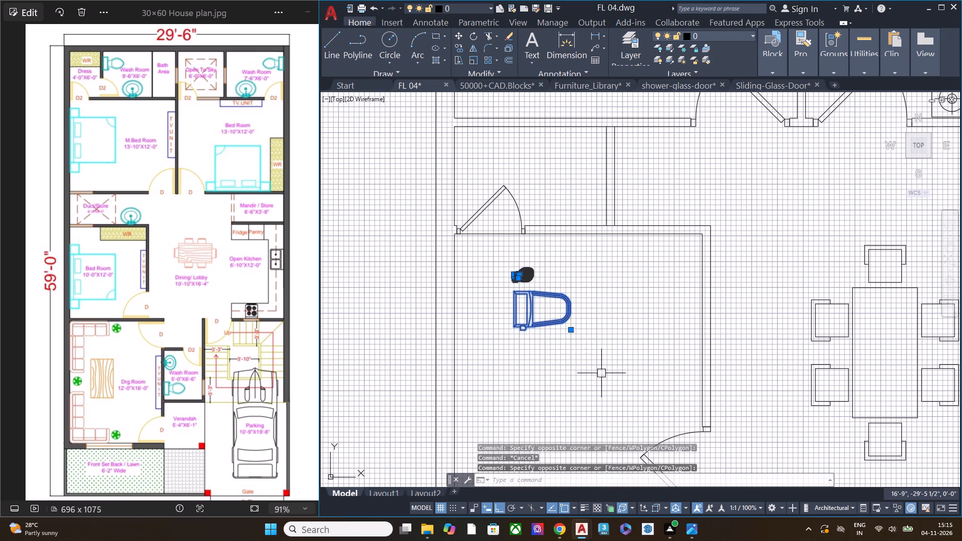
{"action": "left_click_drag", "start_coordinate": [605, 374], "coordinate": [600, 369]}
{"action": "left_click", "coordinate": [495, 255]}
{"action": "type", "text": "group"}
{"action": "key", "text": "Return"}
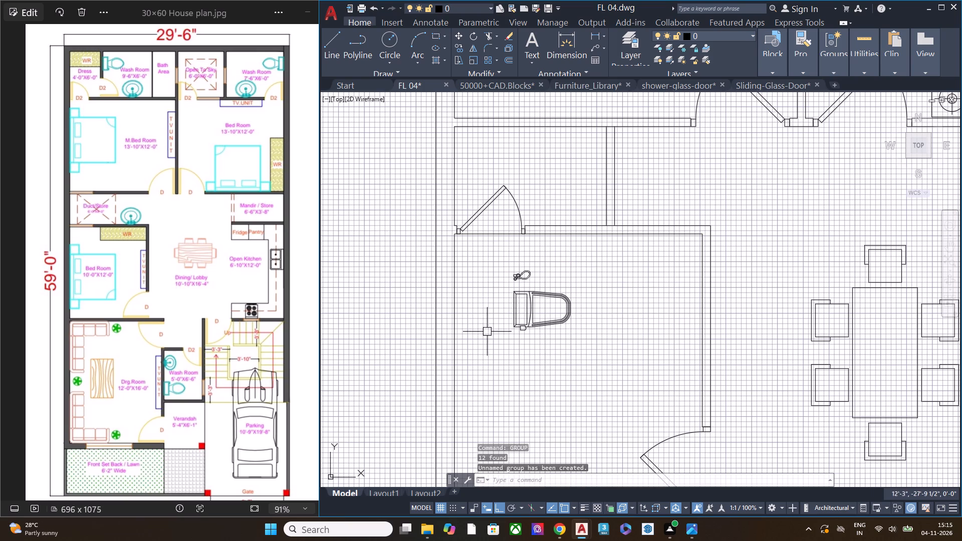
Rotate the pasted toilet group 180° about a point near the bowl's front so the bowl faces the outer wall.
{"action": "left_click", "coordinate": [536, 323]}
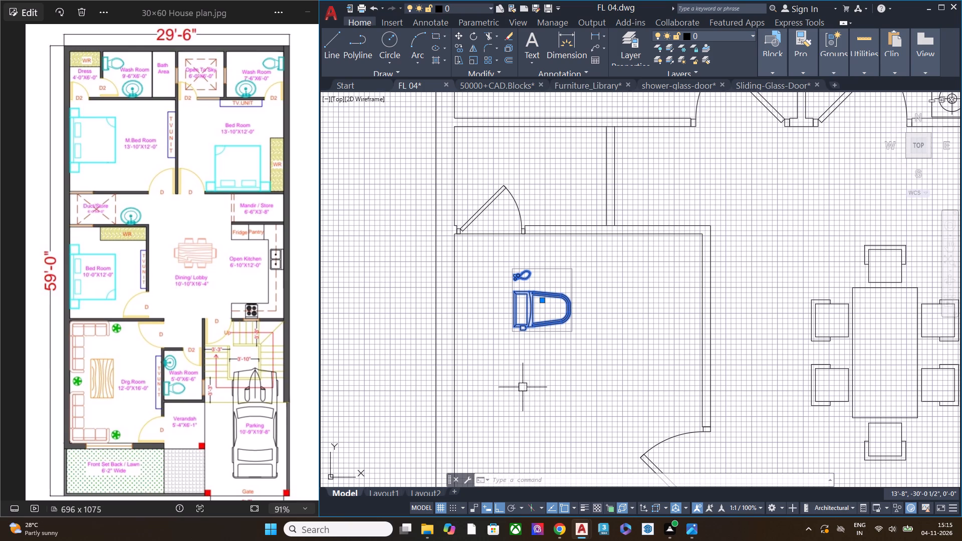
{"action": "key", "text": "r"}
{"action": "left_click", "coordinate": [556, 420]}
{"action": "left_click", "coordinate": [578, 318]}
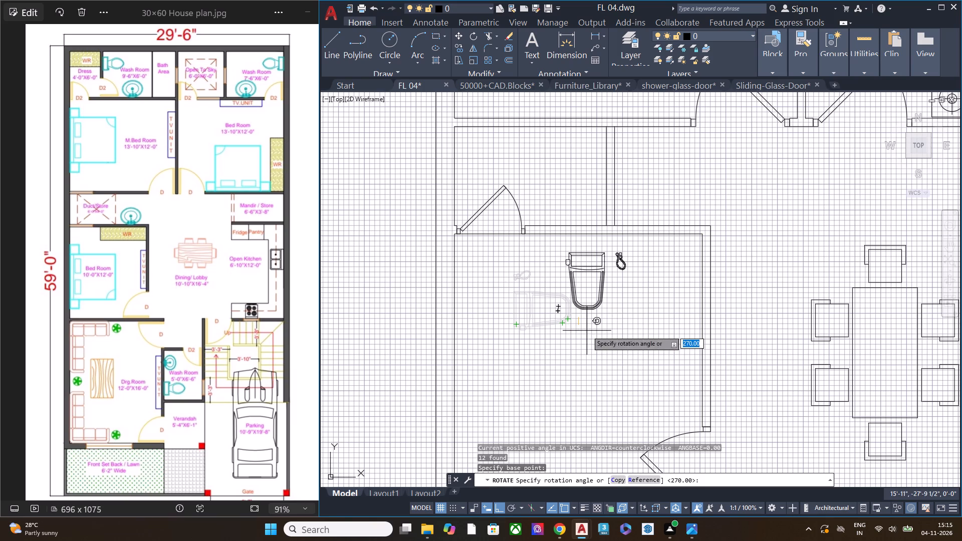
{"action": "left_click", "coordinate": [499, 364]}
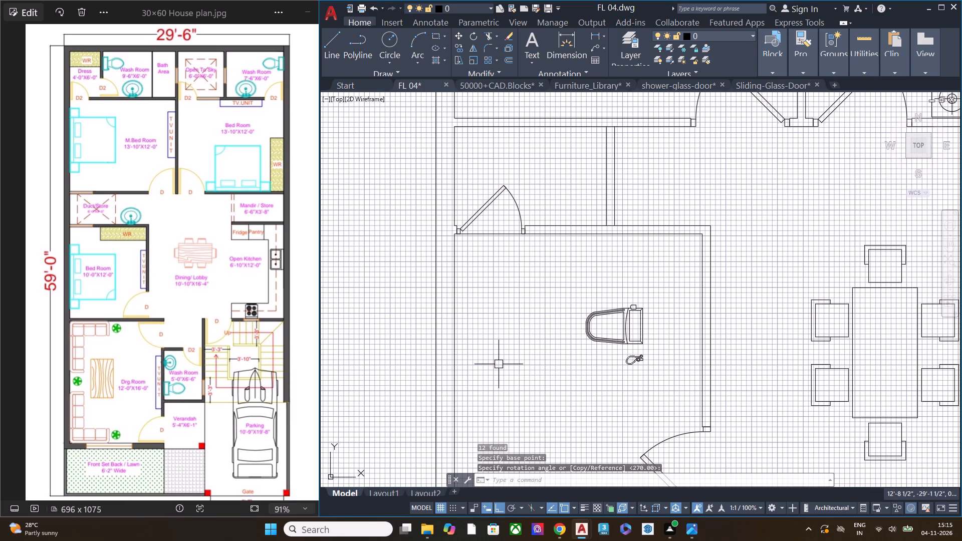
Move the toilet group from the 10'-0"×12'-0" Bed Room into the Duct/Store room, placing its tank corner where the partition meets the M.Bed Room wall.
{"action": "left_click", "coordinate": [678, 382]}
{"action": "left_click", "coordinate": [524, 281]}
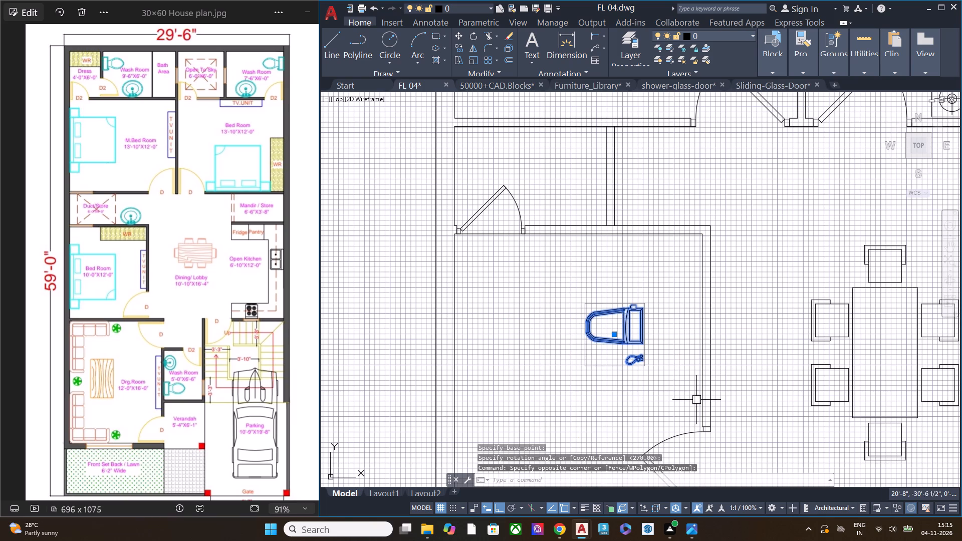
{"action": "type", "text": "m"}
{"action": "key", "text": "space"}
{"action": "scroll", "coordinate": [641, 303], "scroll_direction": "up", "scroll_amount": 2}
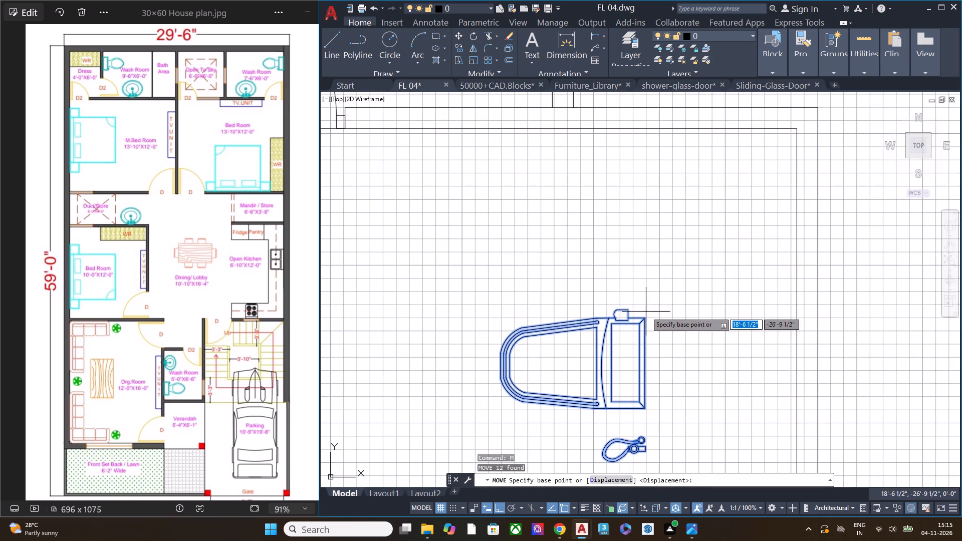
{"action": "left_click", "coordinate": [645, 315]}
{"action": "scroll", "coordinate": [677, 319], "scroll_direction": "down", "scroll_amount": 2}
{"action": "middle_click_drag", "start_coordinate": [649, 301], "coordinate": [673, 395]}
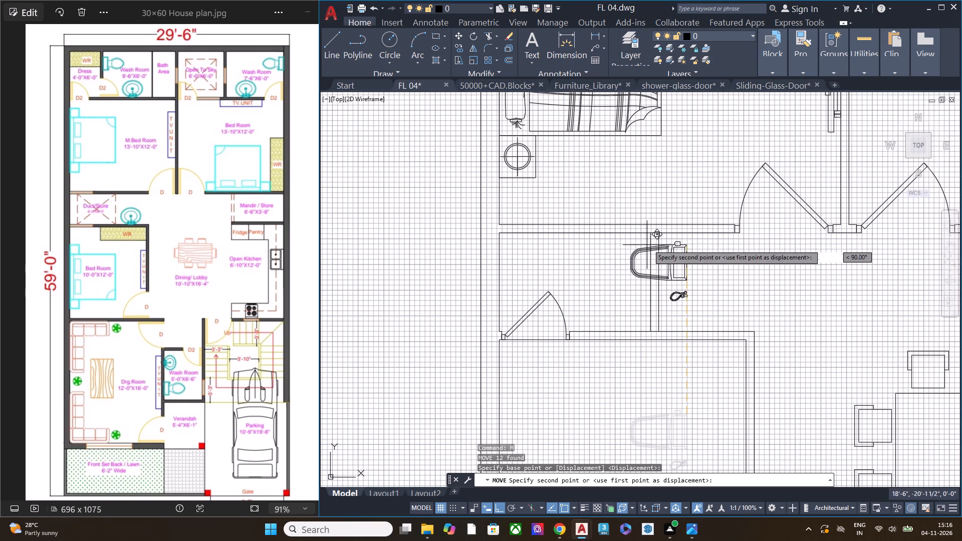
{"action": "left_click", "coordinate": [651, 236]}
Move the toilet group straight along the Duct/Store partition, away from the M.Bed Room wall, so the toilet sits about midway along it.
{"action": "scroll", "coordinate": [622, 264], "scroll_direction": "up", "scroll_amount": 2}
{"action": "left_click_drag", "start_coordinate": [665, 361], "coordinate": [657, 323]}
{"action": "left_click", "coordinate": [621, 205]}
{"action": "type", "text": "m"}
{"action": "key", "text": "space"}
{"action": "left_click", "coordinate": [790, 278]}
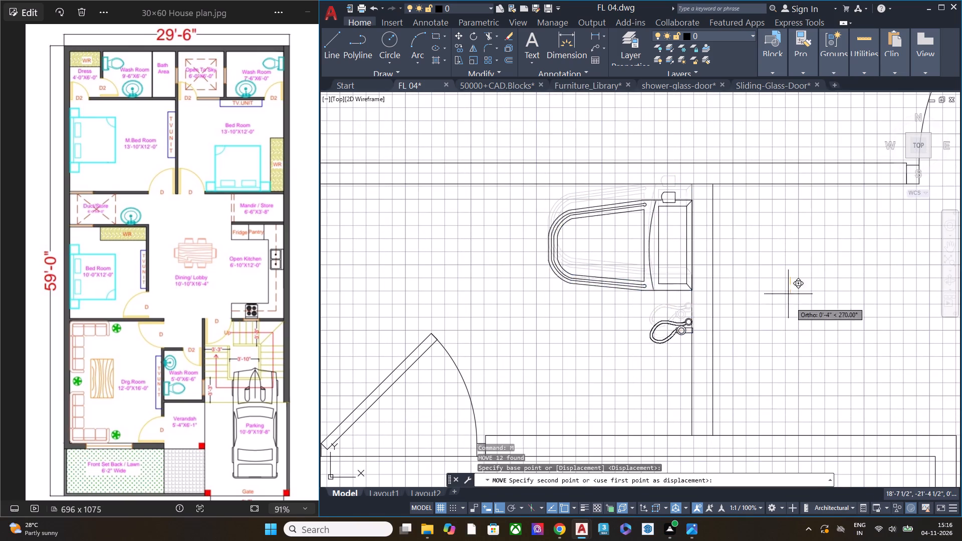
{"action": "left_click", "coordinate": [796, 359]}
{"action": "key", "text": "Escape"}
{"action": "scroll", "coordinate": [691, 246], "scroll_direction": "down", "scroll_amount": 2}
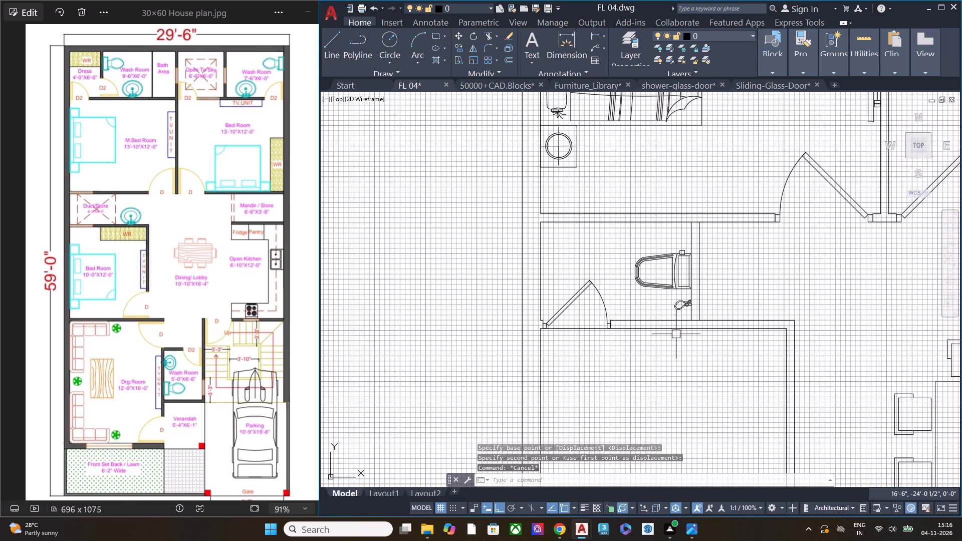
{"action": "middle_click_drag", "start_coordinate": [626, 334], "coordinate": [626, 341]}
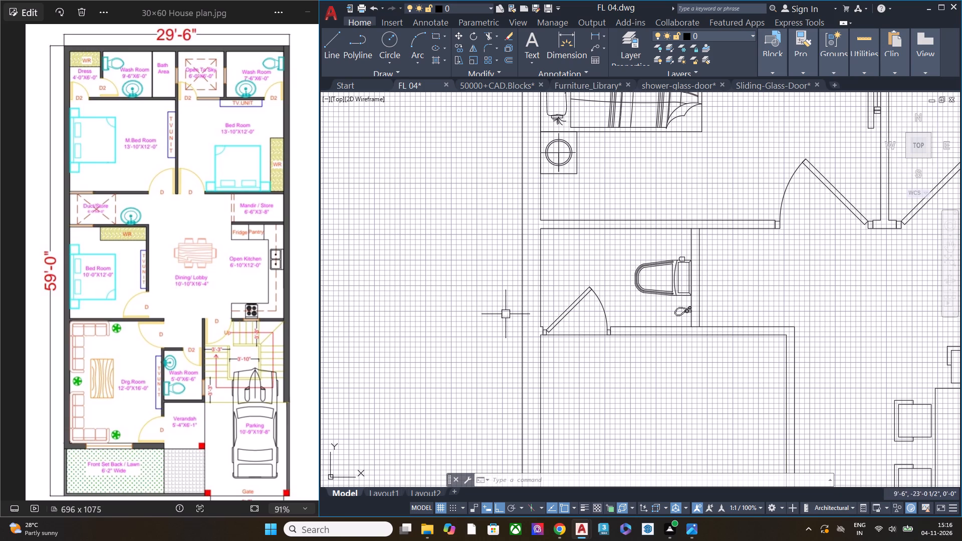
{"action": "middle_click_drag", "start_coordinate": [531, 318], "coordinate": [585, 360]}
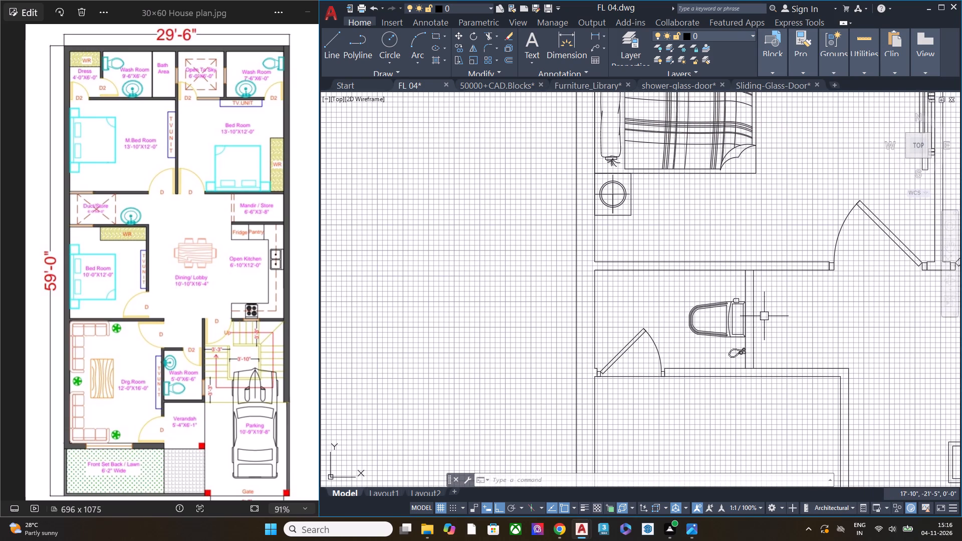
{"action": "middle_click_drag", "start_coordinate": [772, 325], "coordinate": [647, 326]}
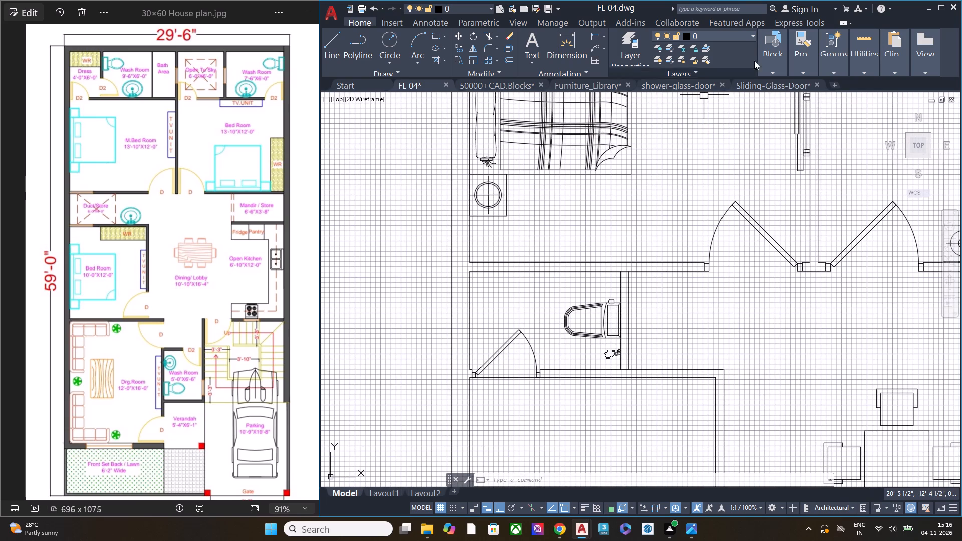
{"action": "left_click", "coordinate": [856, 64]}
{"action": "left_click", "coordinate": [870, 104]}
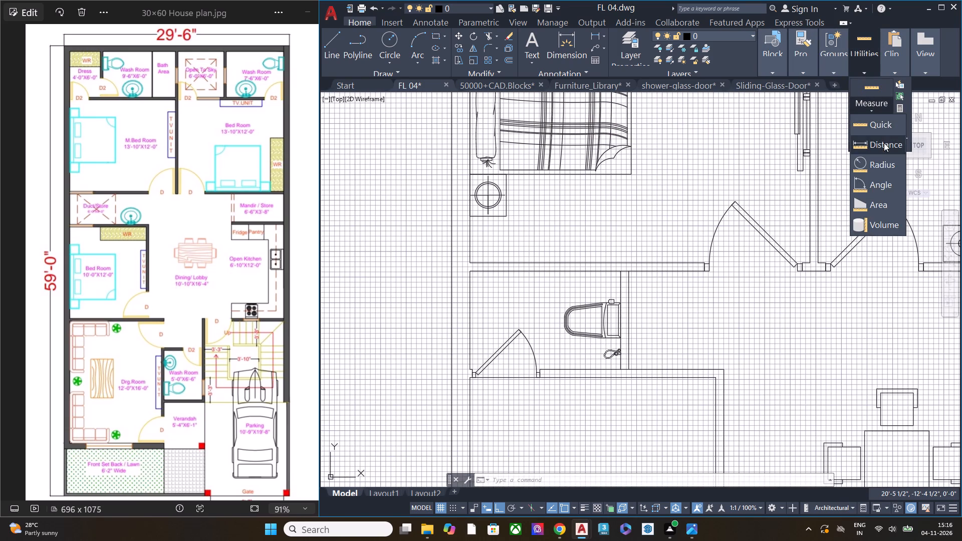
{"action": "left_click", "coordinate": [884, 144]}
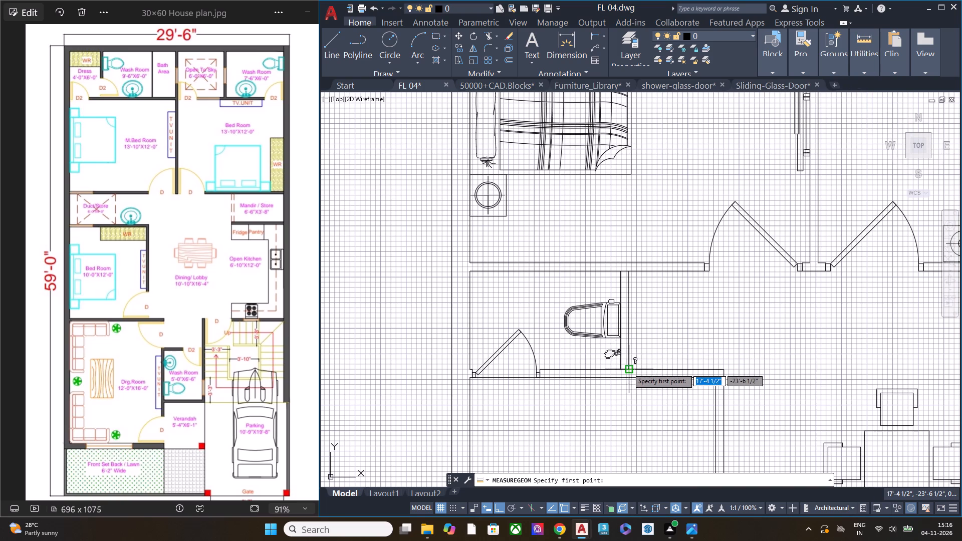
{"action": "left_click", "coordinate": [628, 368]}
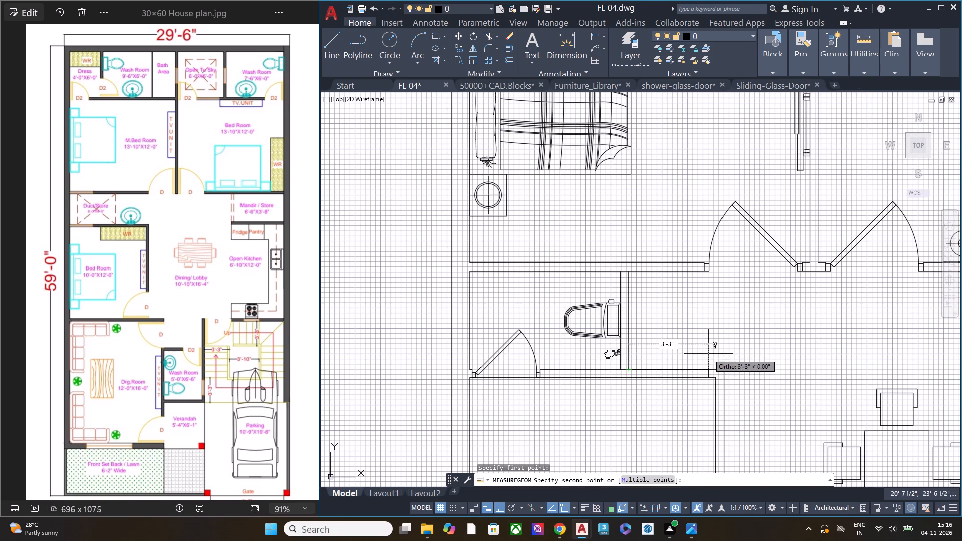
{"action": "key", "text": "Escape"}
Move the Duct/Store partition wall together with the toilet group about 1'-3" toward the lobby, widening the room.
{"action": "scroll", "coordinate": [598, 309], "scroll_direction": "up", "scroll_amount": 1}
{"action": "left_click", "coordinate": [684, 317]}
{"action": "left_click", "coordinate": [613, 264]}
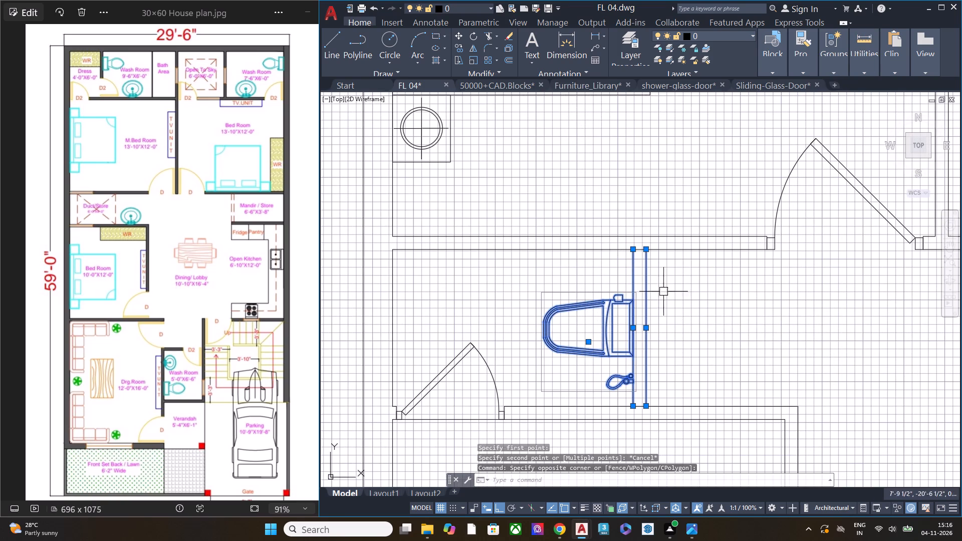
{"action": "left_click", "coordinate": [694, 379]}
{"action": "left_click", "coordinate": [578, 276]}
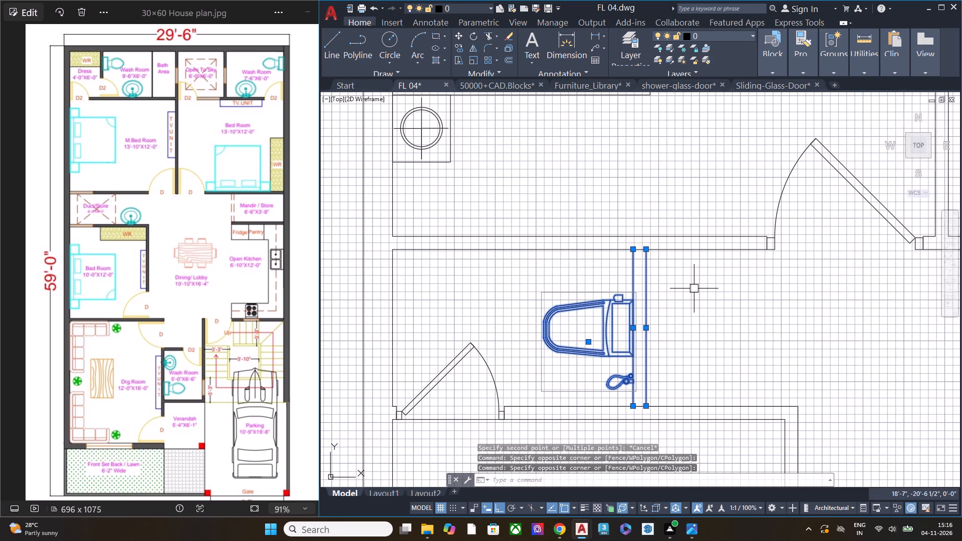
{"action": "key", "text": "m"}
{"action": "key", "text": "space"}
{"action": "scroll", "coordinate": [533, 204], "scroll_direction": "down", "scroll_amount": 1}
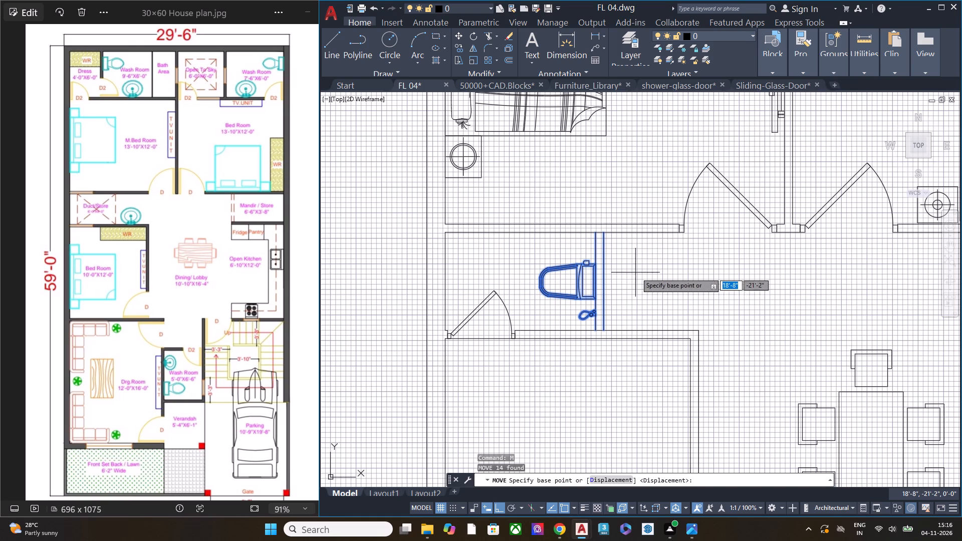
{"action": "left_click", "coordinate": [638, 274]}
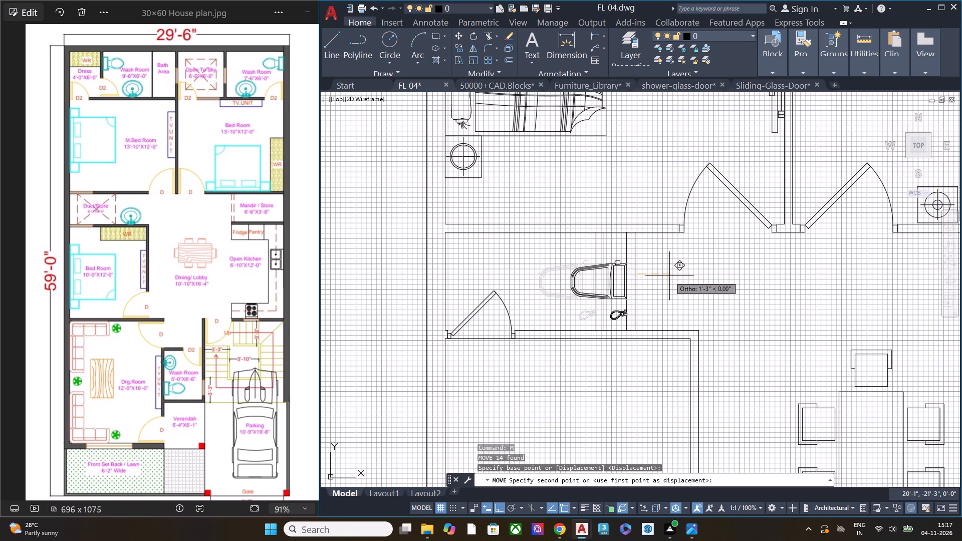
{"action": "left_click", "coordinate": [669, 276]}
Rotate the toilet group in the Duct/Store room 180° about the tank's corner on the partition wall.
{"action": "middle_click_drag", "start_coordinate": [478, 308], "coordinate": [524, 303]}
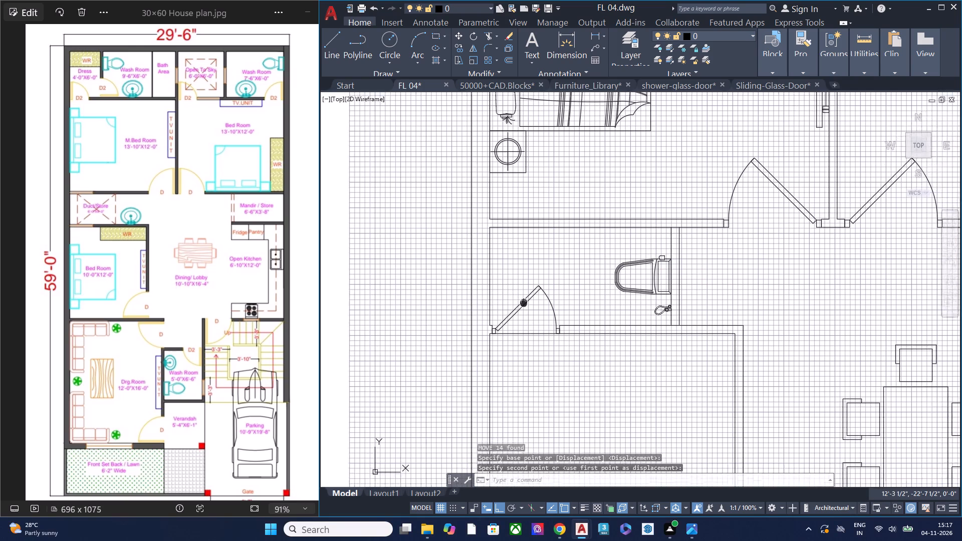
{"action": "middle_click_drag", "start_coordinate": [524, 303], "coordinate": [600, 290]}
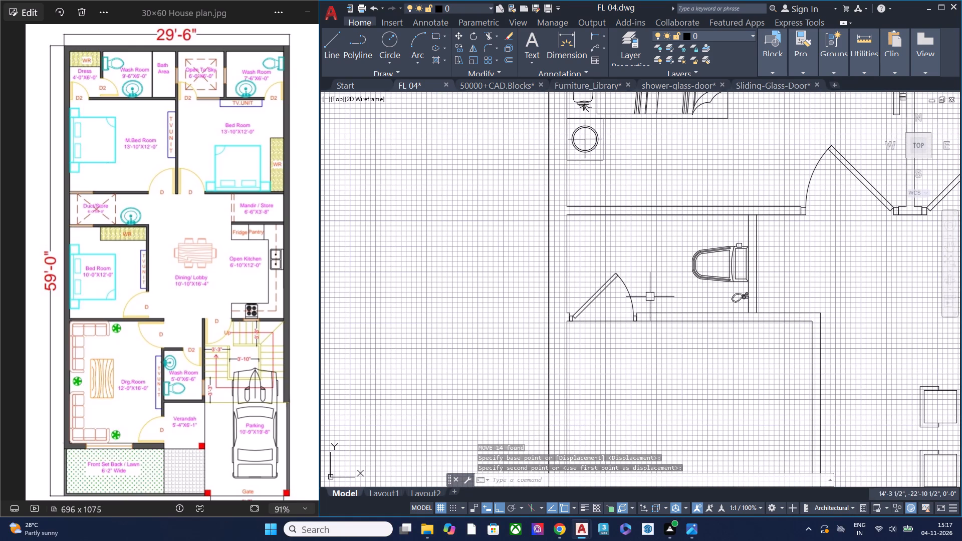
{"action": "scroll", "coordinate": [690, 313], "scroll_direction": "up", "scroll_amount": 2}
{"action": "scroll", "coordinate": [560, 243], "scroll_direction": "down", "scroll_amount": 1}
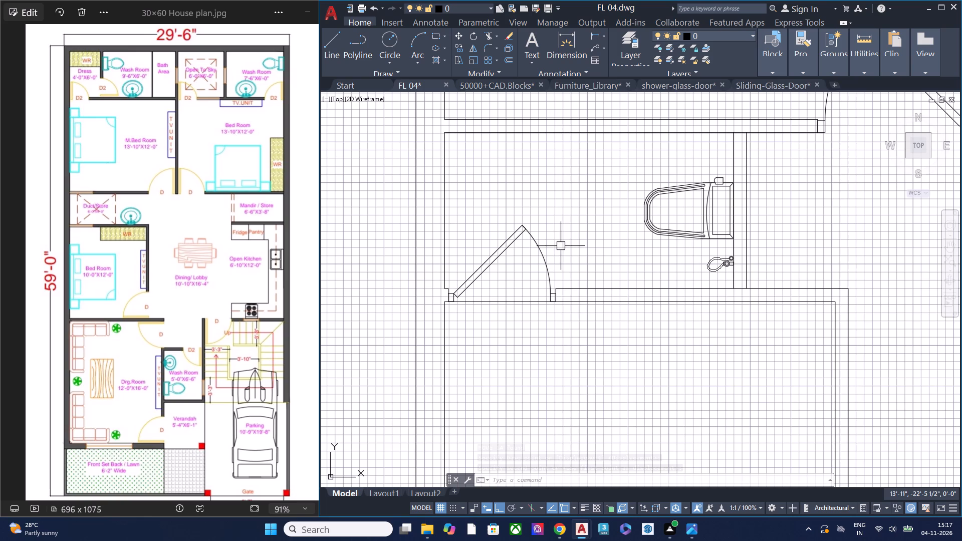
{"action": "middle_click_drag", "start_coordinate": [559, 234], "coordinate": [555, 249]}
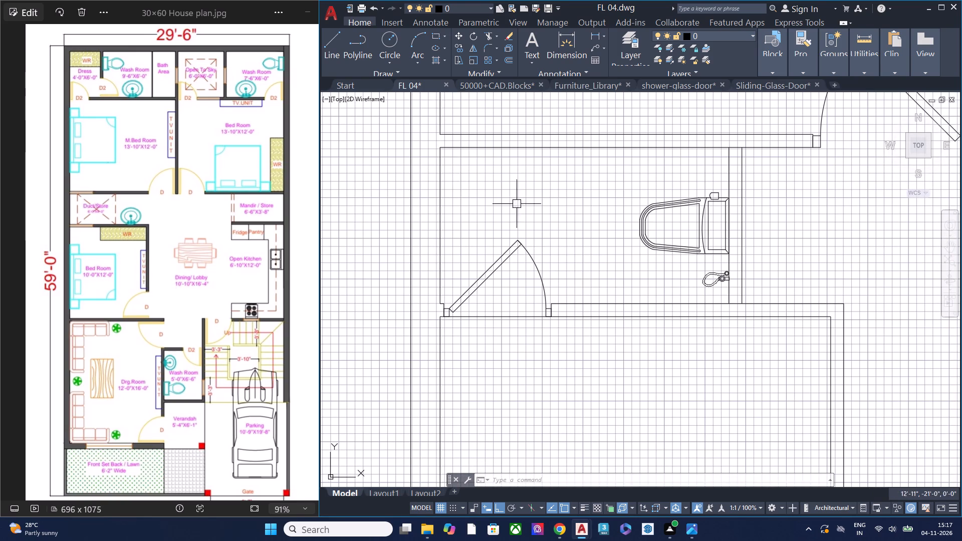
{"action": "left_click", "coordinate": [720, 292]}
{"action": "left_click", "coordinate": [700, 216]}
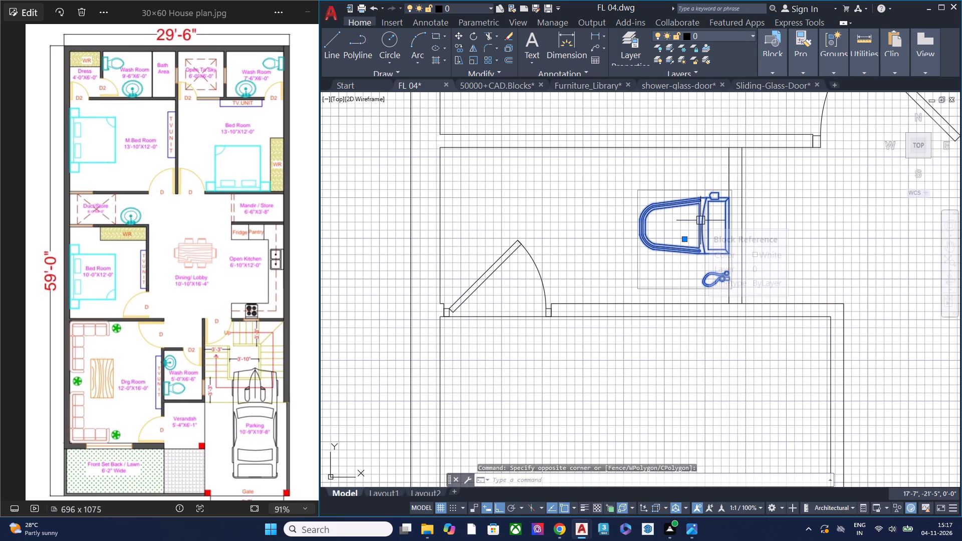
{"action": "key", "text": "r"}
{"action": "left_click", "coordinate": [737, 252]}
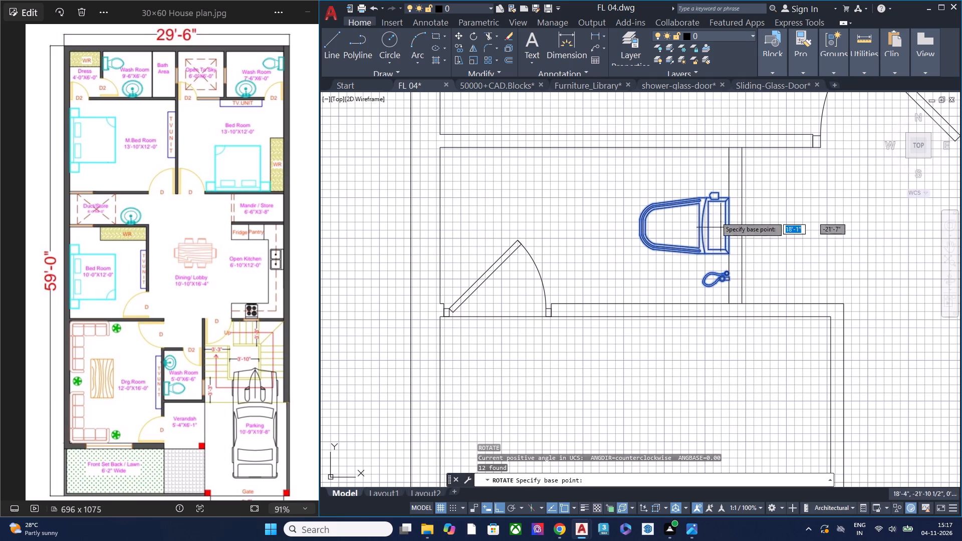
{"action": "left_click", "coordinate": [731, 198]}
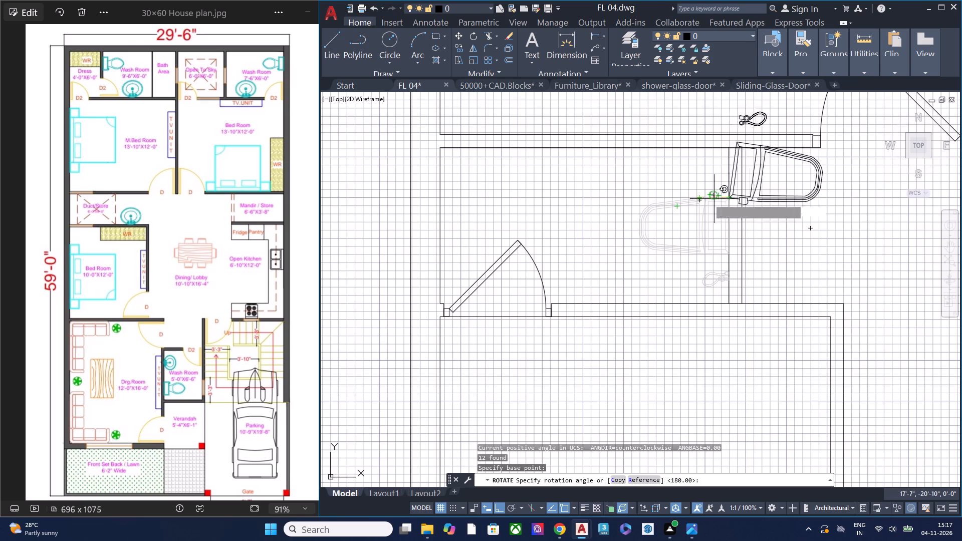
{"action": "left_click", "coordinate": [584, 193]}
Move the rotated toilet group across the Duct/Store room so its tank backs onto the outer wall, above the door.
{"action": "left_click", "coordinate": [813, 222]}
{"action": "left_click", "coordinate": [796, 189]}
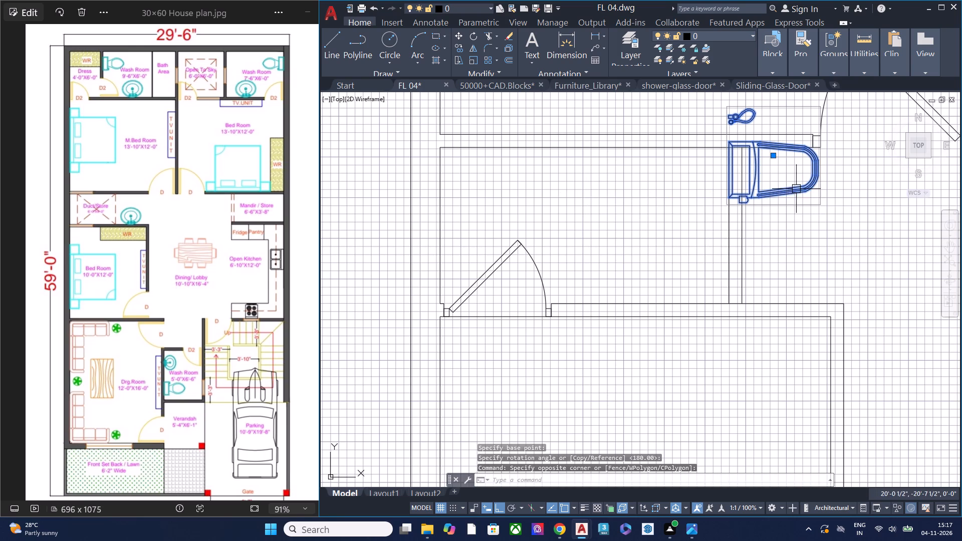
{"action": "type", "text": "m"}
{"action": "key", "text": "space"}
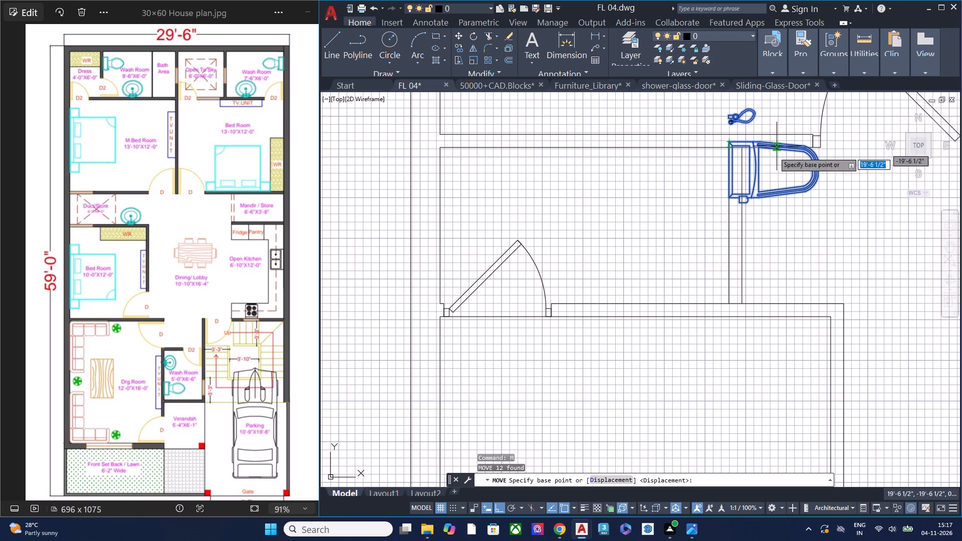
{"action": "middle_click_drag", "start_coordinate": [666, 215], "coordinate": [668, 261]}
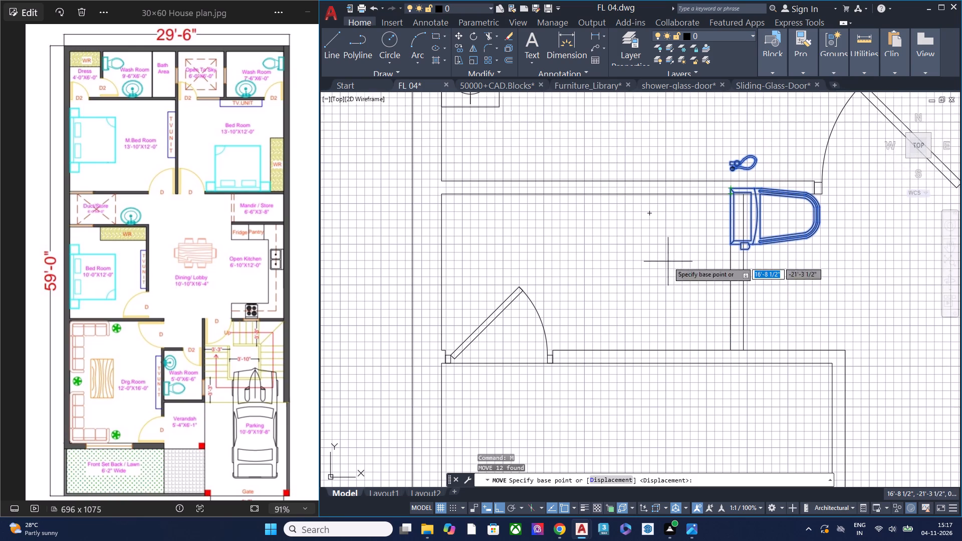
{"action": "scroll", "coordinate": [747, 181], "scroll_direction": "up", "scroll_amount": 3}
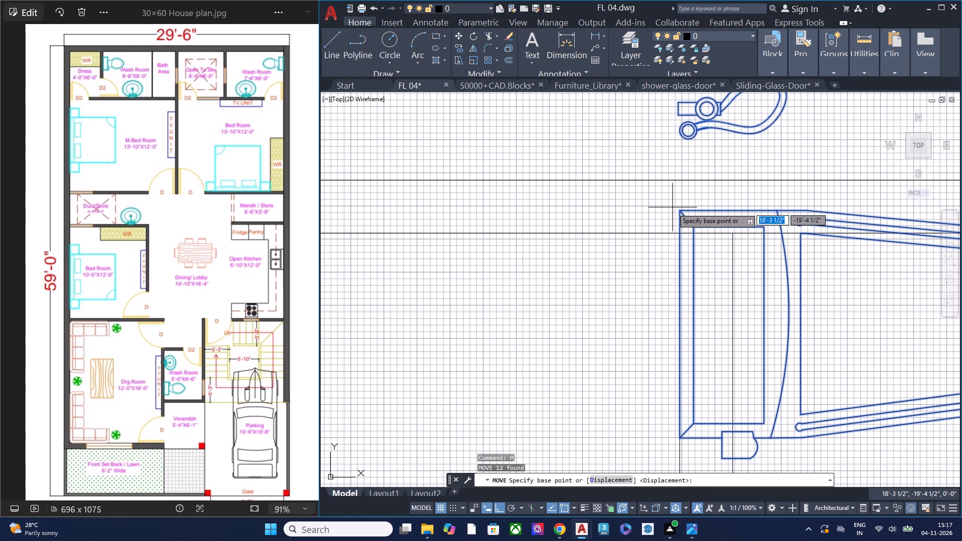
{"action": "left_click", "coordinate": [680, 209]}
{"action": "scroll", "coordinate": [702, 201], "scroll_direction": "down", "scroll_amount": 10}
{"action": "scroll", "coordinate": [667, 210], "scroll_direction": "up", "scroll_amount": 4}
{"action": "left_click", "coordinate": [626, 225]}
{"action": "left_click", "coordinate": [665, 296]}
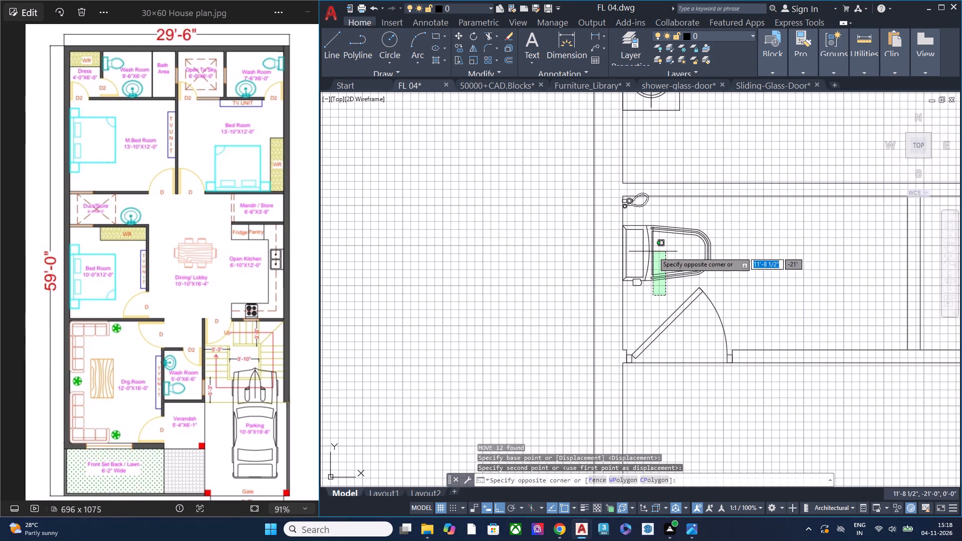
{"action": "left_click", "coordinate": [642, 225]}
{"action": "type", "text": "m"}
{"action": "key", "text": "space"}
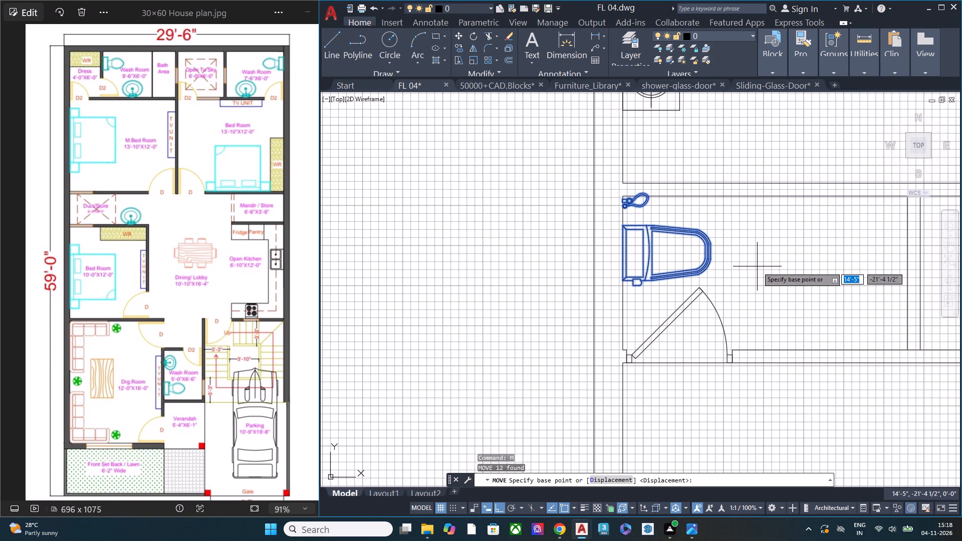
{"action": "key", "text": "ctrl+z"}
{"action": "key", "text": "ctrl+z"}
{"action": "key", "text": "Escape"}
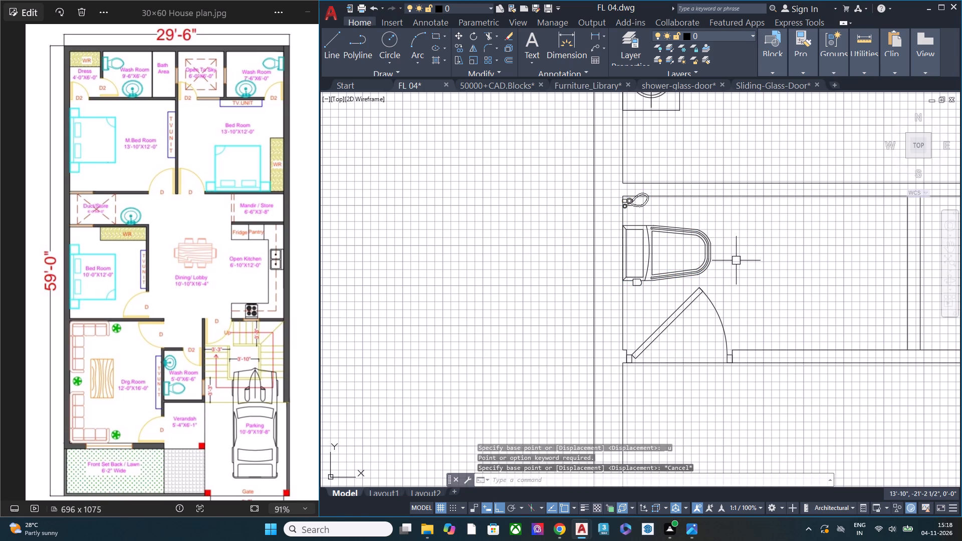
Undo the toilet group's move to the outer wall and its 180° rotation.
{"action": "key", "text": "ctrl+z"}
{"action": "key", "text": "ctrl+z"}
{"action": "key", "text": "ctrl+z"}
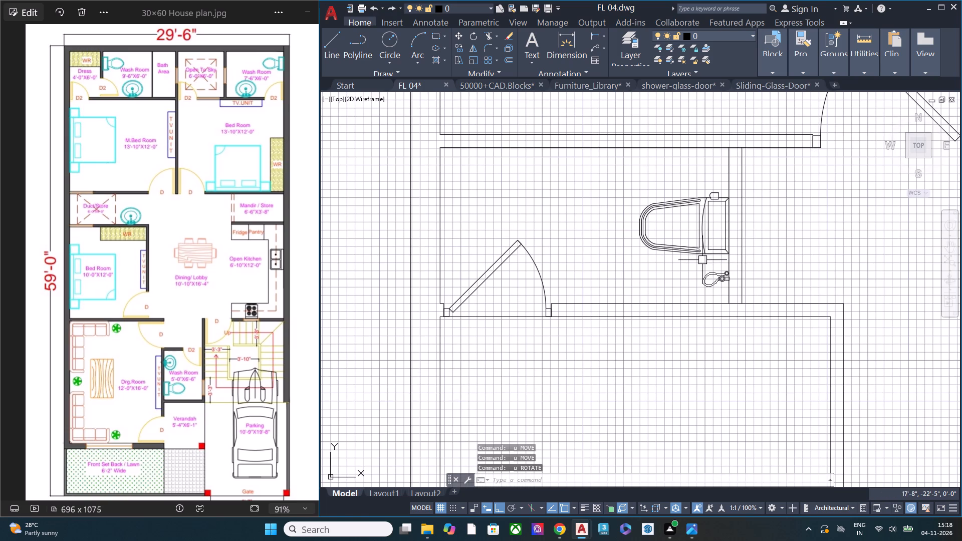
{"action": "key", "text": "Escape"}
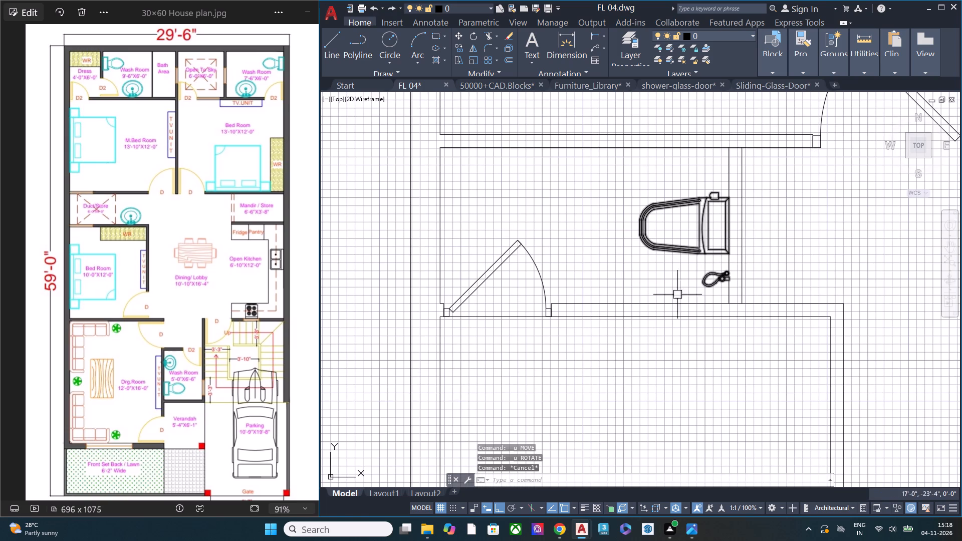
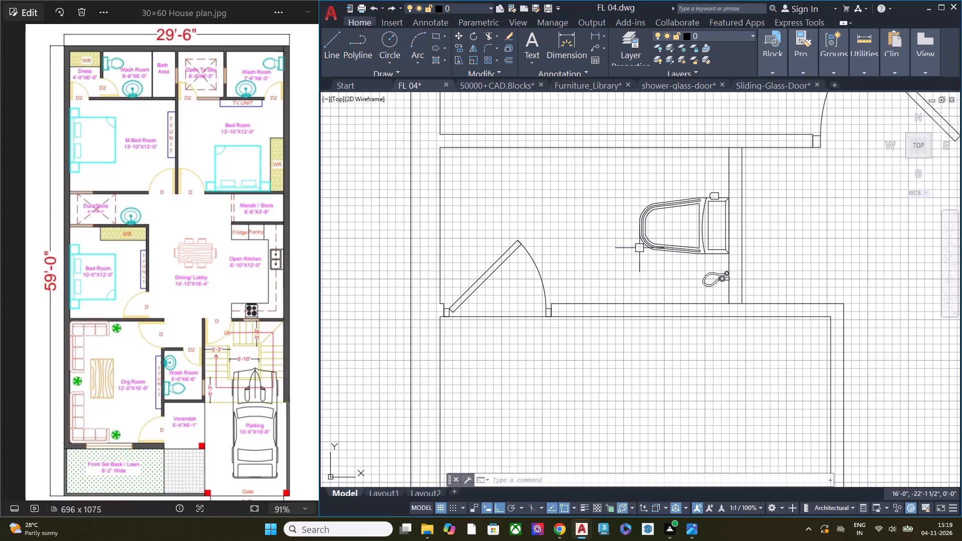
Copy the washbasin from the master bedroom's Wash Room and paste it into the Duct/Store room above the door.
{"action": "middle_click_drag", "start_coordinate": [520, 249], "coordinate": [574, 312]}
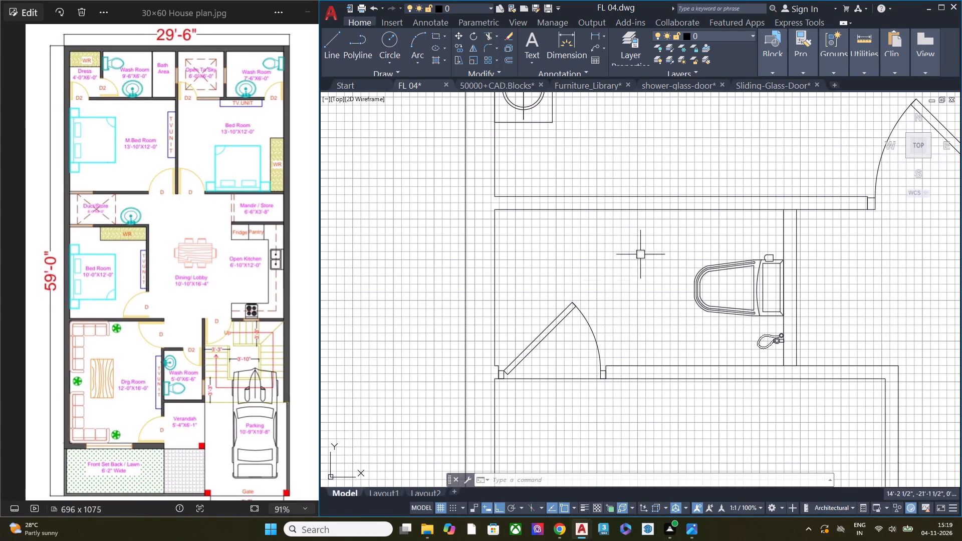
{"action": "scroll", "coordinate": [593, 215], "scroll_direction": "down", "scroll_amount": 3}
{"action": "middle_click_drag", "start_coordinate": [610, 275], "coordinate": [602, 379]}
{"action": "scroll", "coordinate": [639, 143], "scroll_direction": "up", "scroll_amount": 3}
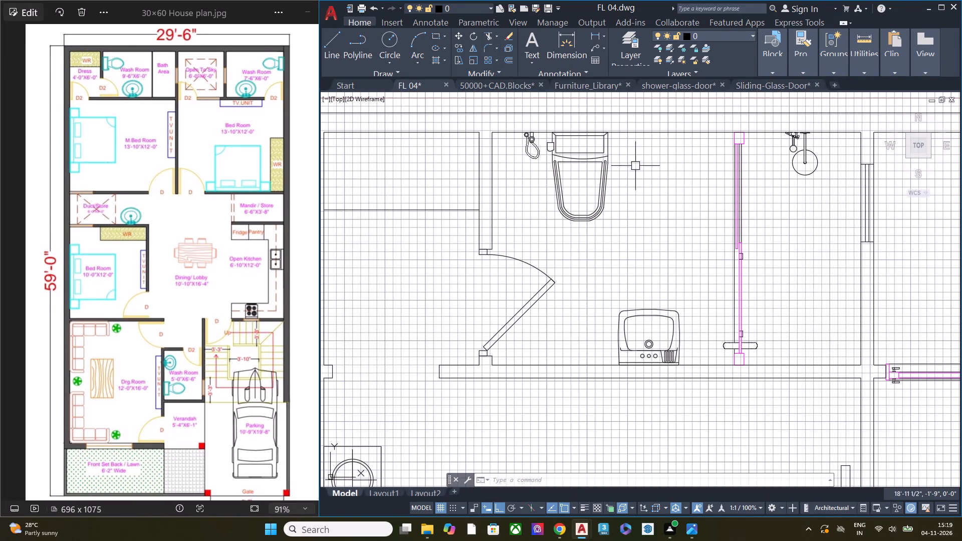
{"action": "left_click_drag", "start_coordinate": [690, 336], "coordinate": [682, 328]}
{"action": "left_click", "coordinate": [656, 303]}
{"action": "key", "text": "ctrl+c"}
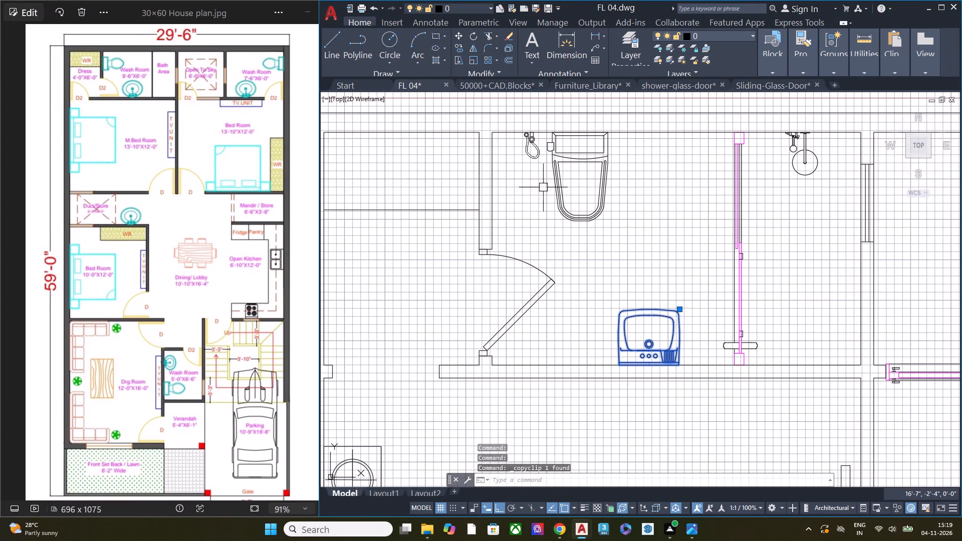
{"action": "scroll", "coordinate": [549, 179], "scroll_direction": "down", "scroll_amount": 2}
{"action": "middle_click_drag", "start_coordinate": [565, 323], "coordinate": [600, 165]}
{"action": "scroll", "coordinate": [552, 330], "scroll_direction": "up", "scroll_amount": 2}
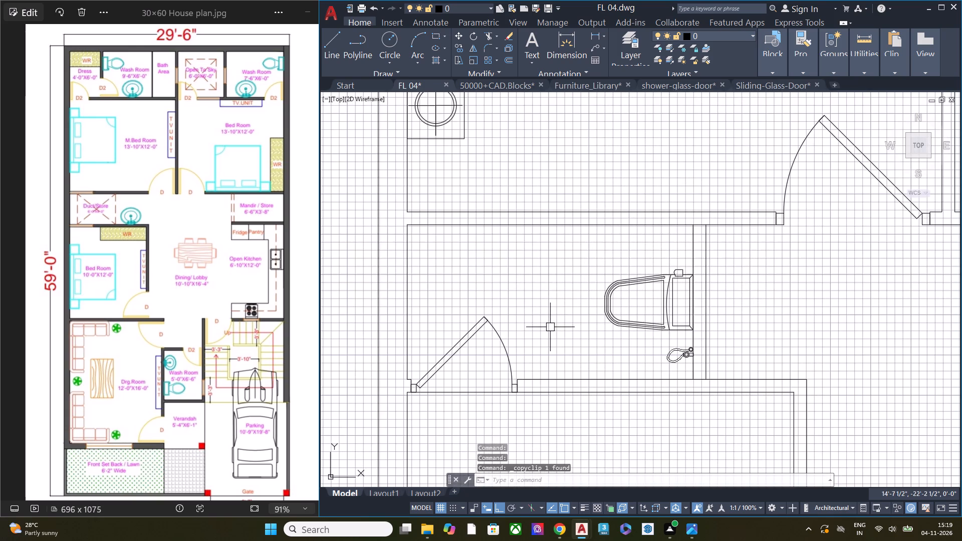
{"action": "key", "text": "ctrl+v"}
{"action": "left_click", "coordinate": [499, 300]}
Rotate the pasted washbasin 180° about its corner on the tap side.
{"action": "left_click_drag", "start_coordinate": [546, 315], "coordinate": [542, 309]}
{"action": "left_click", "coordinate": [518, 282]}
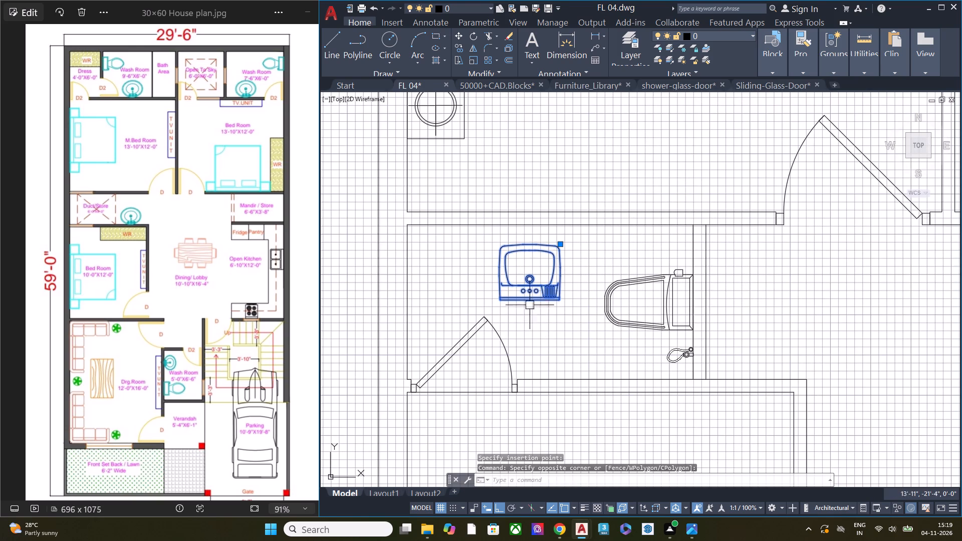
{"action": "key", "text": "r"}
{"action": "left_click", "coordinate": [577, 348]}
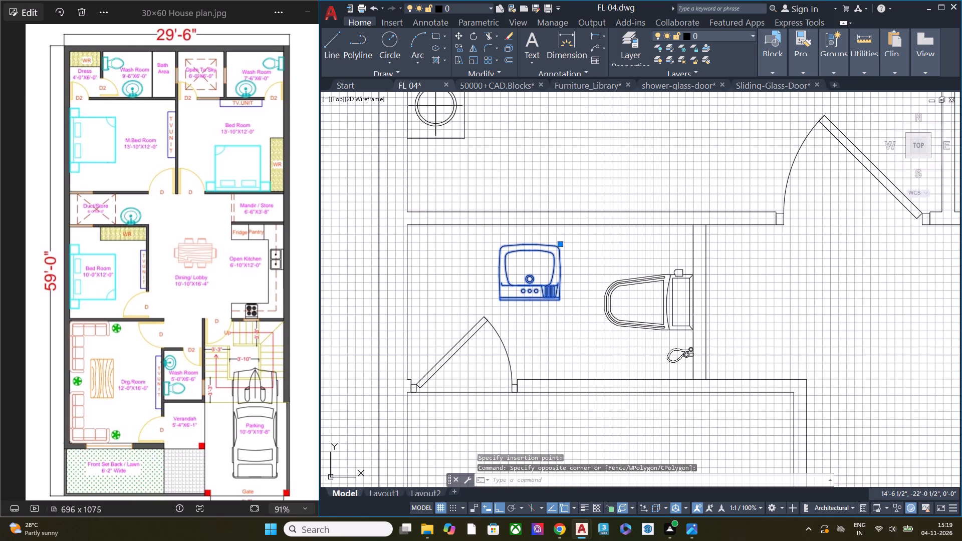
{"action": "key", "text": "r"}
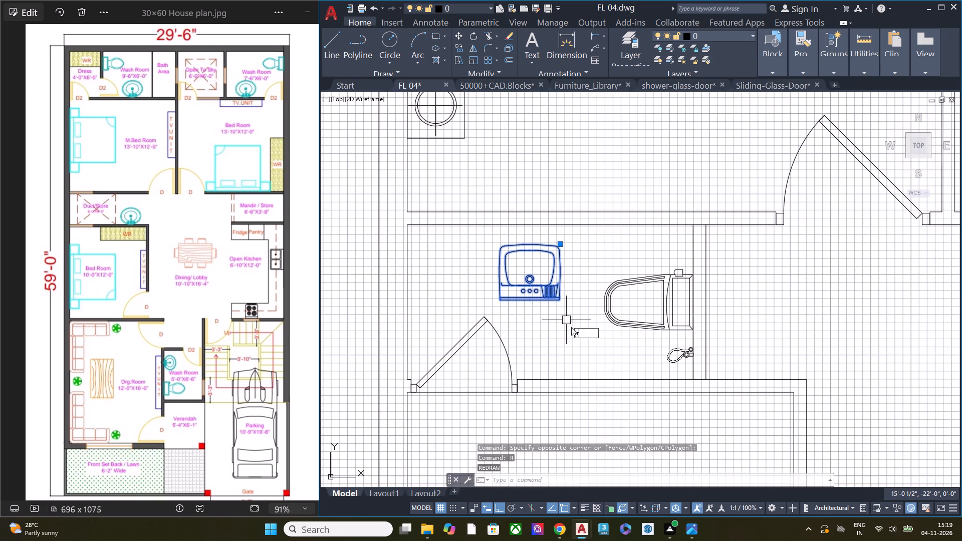
{"action": "left_click", "coordinate": [590, 350]}
{"action": "left_click", "coordinate": [560, 300]}
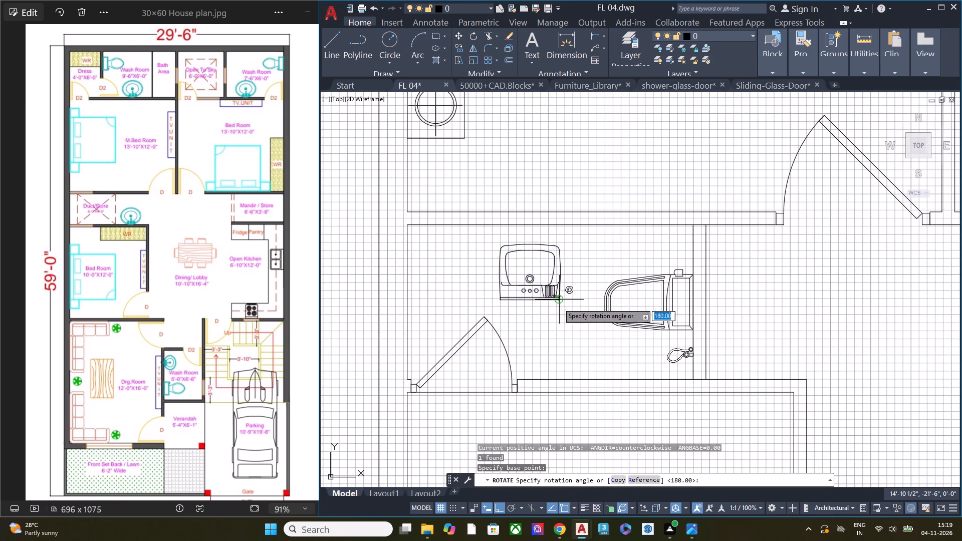
{"action": "left_click", "coordinate": [452, 303]}
Move the washbasin by its tap-side corner into the Duct/Store room's upper corner at the outer wall.
{"action": "left_click", "coordinate": [603, 375]}
{"action": "left_click", "coordinate": [569, 356]}
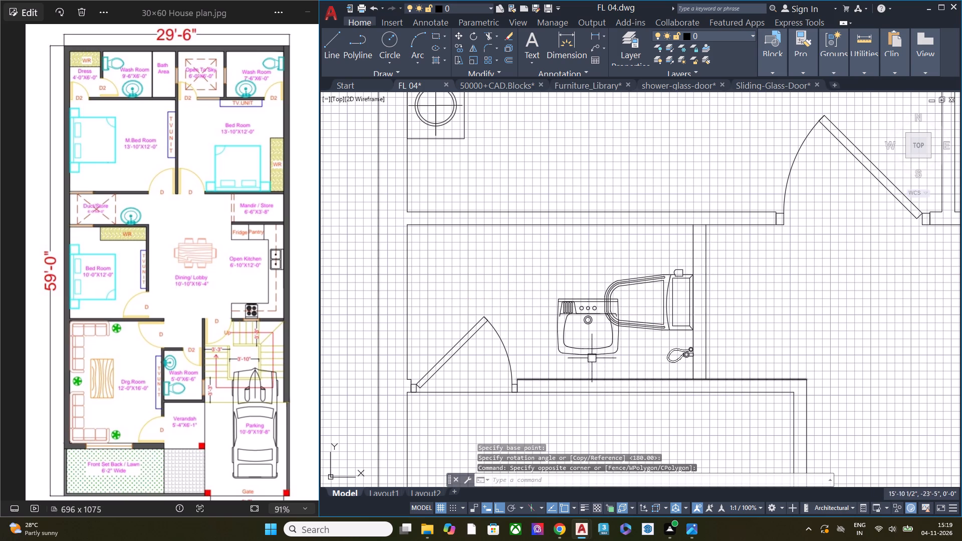
{"action": "left_click", "coordinate": [558, 331]}
{"action": "type", "text": "m"}
{"action": "key", "text": "space"}
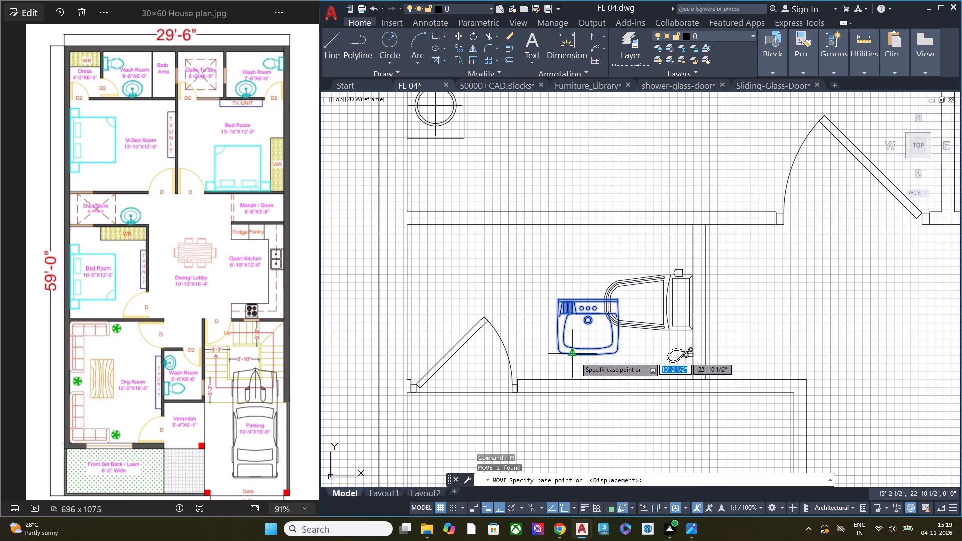
{"action": "left_click", "coordinate": [557, 296]}
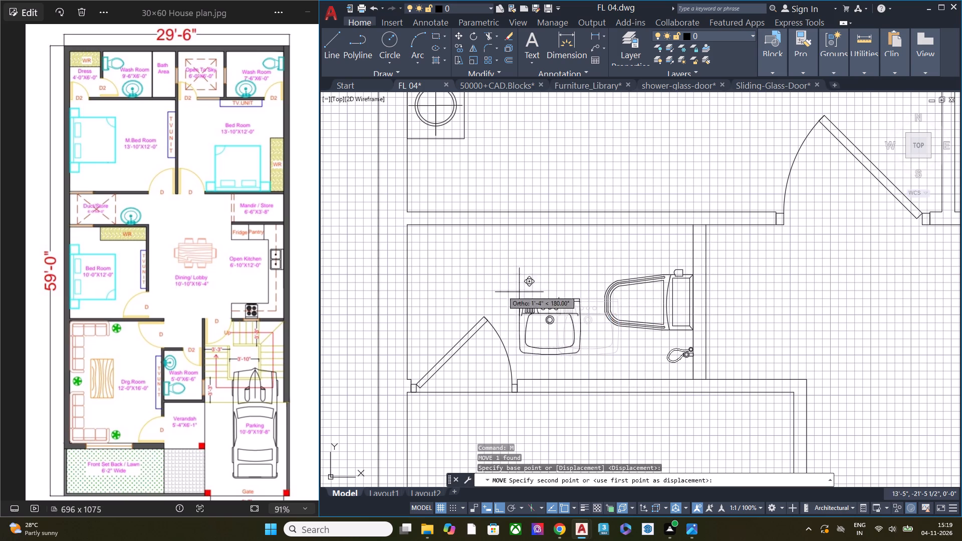
{"action": "left_click", "coordinate": [407, 223]}
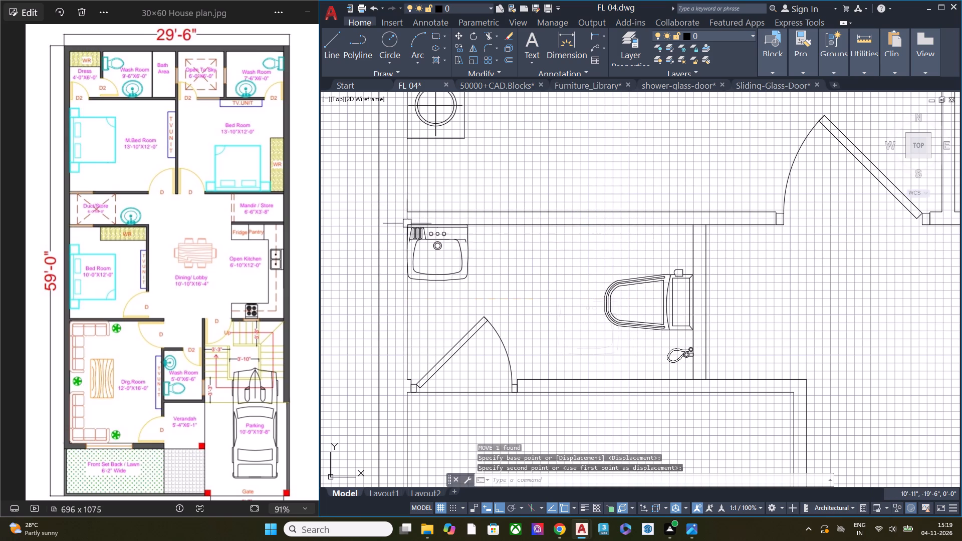
{"action": "key", "text": "Escape"}
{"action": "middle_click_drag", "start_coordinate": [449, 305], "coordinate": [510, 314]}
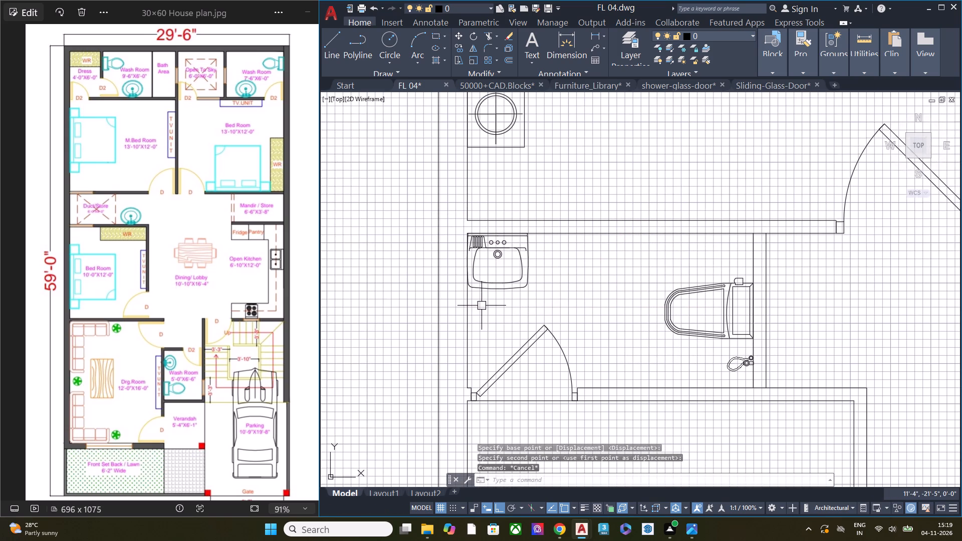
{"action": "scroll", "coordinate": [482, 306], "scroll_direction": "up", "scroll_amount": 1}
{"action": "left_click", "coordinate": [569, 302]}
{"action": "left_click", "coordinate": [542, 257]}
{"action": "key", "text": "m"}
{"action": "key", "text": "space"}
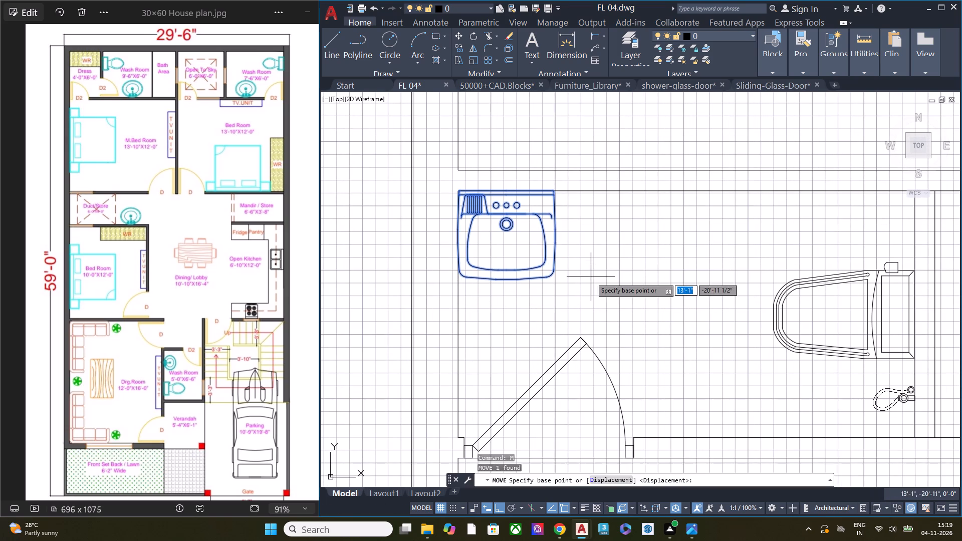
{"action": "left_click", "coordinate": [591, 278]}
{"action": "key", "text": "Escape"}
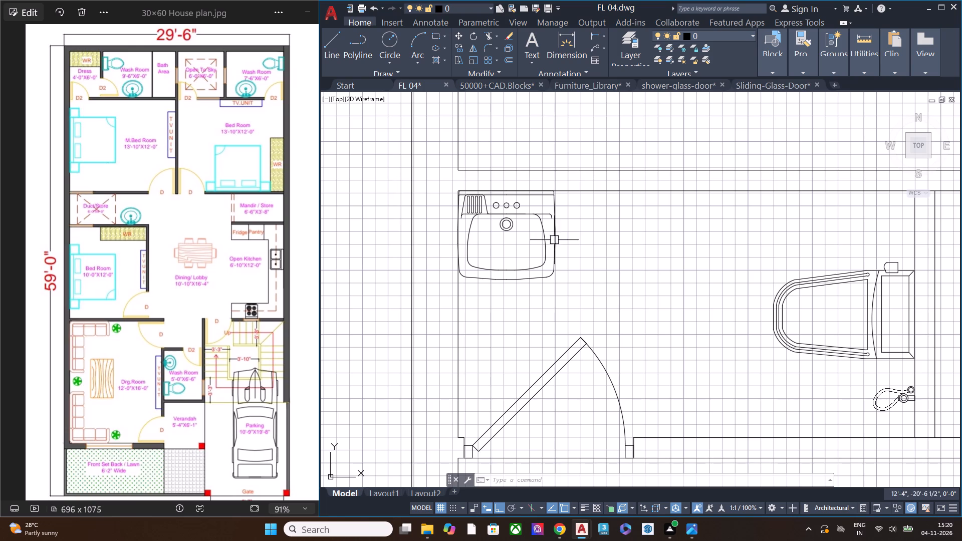
Move the Duct/Store partition wall together with the toilet group about 1'-2" toward the lobby.
{"action": "scroll", "coordinate": [477, 258], "scroll_direction": "down", "scroll_amount": 1}
{"action": "middle_click_drag", "start_coordinate": [550, 320], "coordinate": [415, 256]}
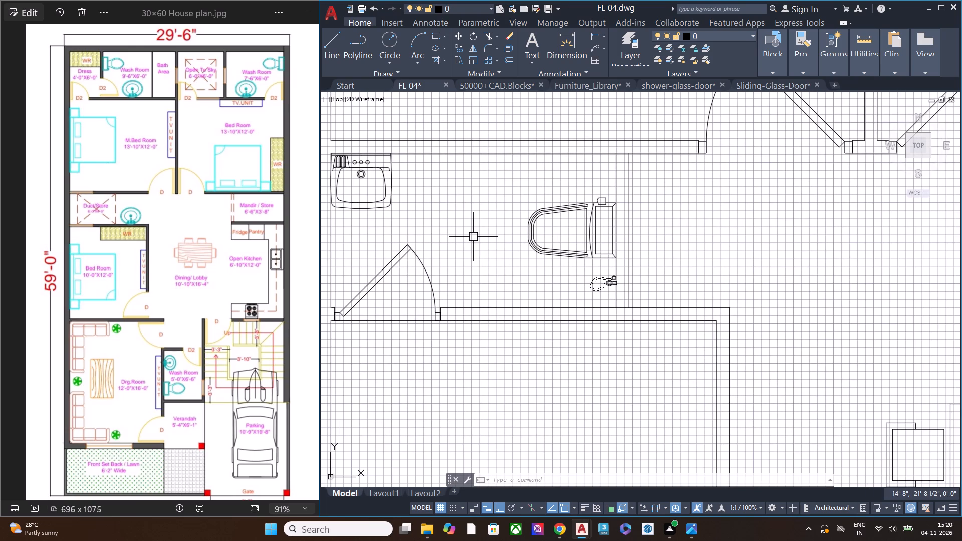
{"action": "middle_click_drag", "start_coordinate": [476, 242], "coordinate": [514, 248]}
{"action": "middle_click_drag", "start_coordinate": [644, 276], "coordinate": [568, 260]}
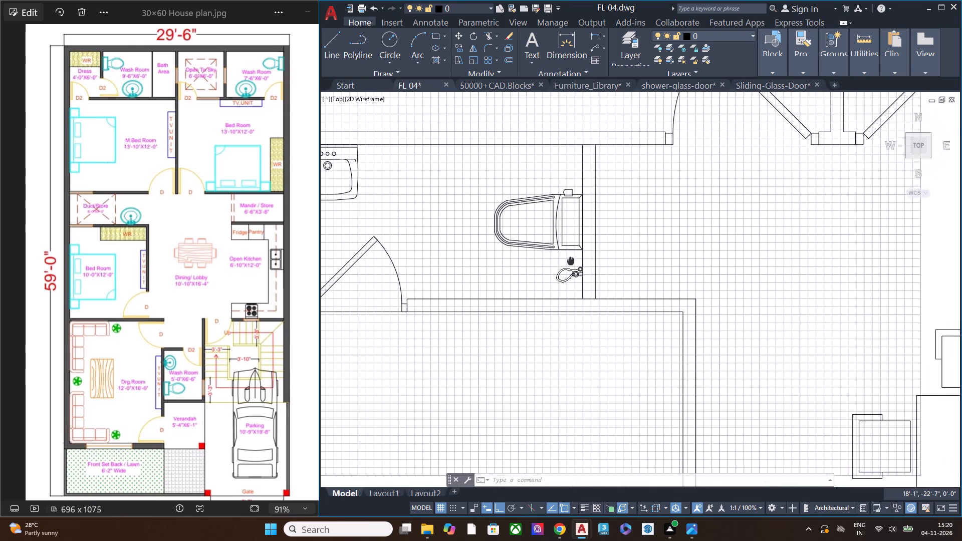
{"action": "middle_click_drag", "start_coordinate": [568, 260], "coordinate": [530, 245]}
{"action": "middle_click_drag", "start_coordinate": [511, 226], "coordinate": [582, 298]}
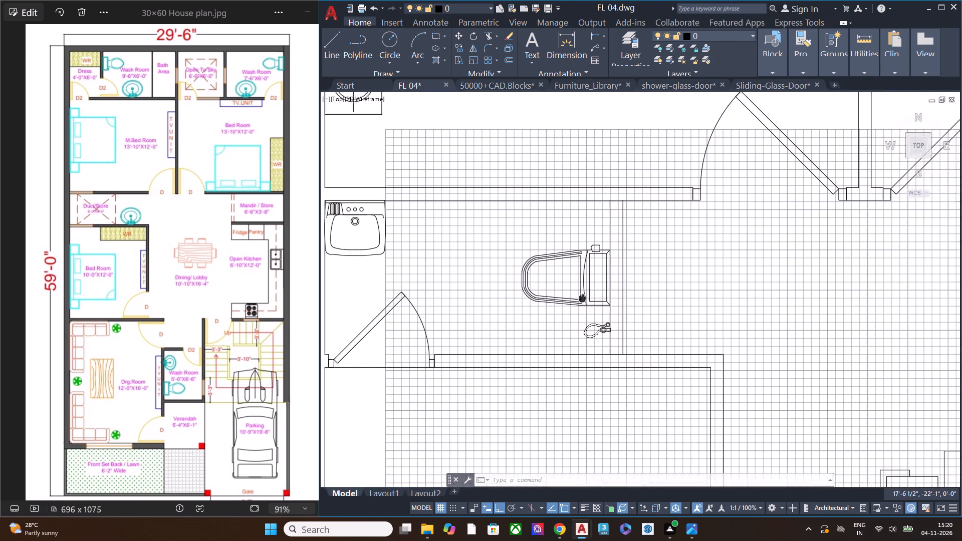
{"action": "middle_click_drag", "start_coordinate": [582, 298], "coordinate": [637, 289]}
{"action": "left_click", "coordinate": [720, 308]}
{"action": "left_click", "coordinate": [569, 216]}
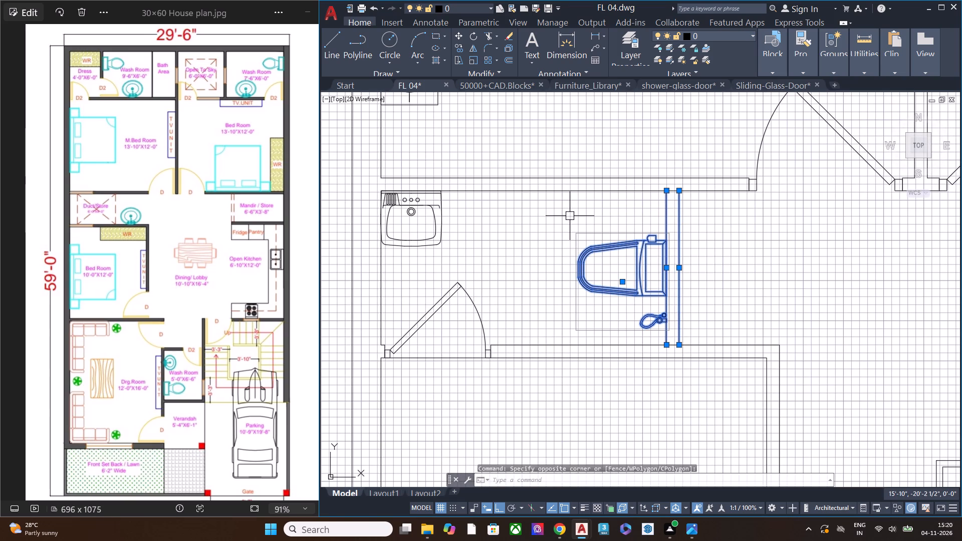
{"action": "type", "text": "m"}
{"action": "key", "text": "space"}
{"action": "left_click", "coordinate": [519, 300]}
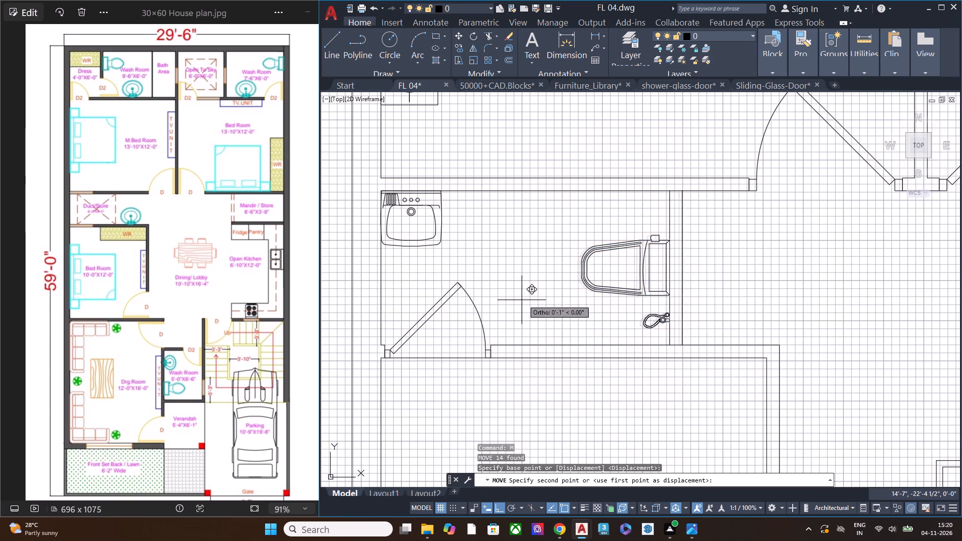
{"action": "left_click", "coordinate": [565, 301]}
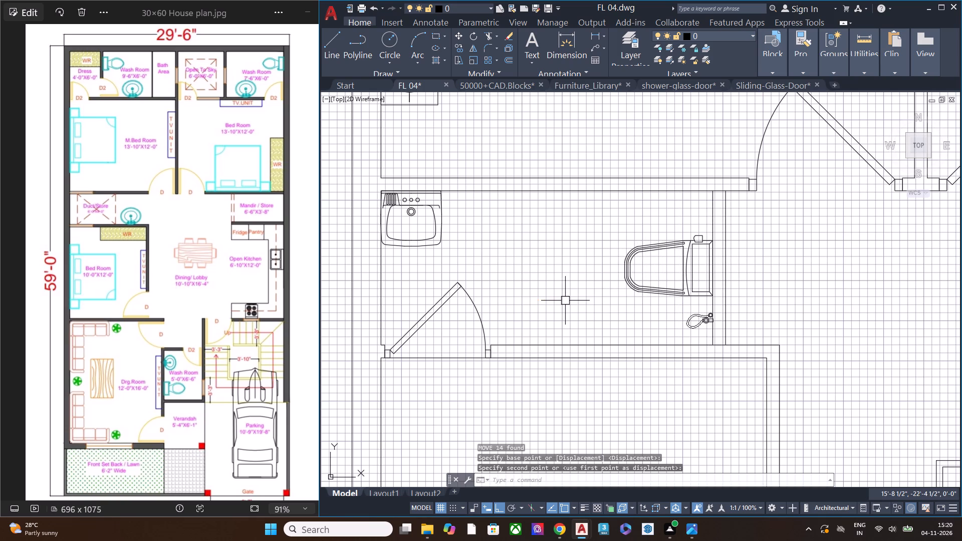
Copy the shower fitting from the Bath Area and paste it near the Duct/Store room's upper wall, between washbasin and toilet.
{"action": "middle_click_drag", "start_coordinate": [483, 244], "coordinate": [501, 221]}
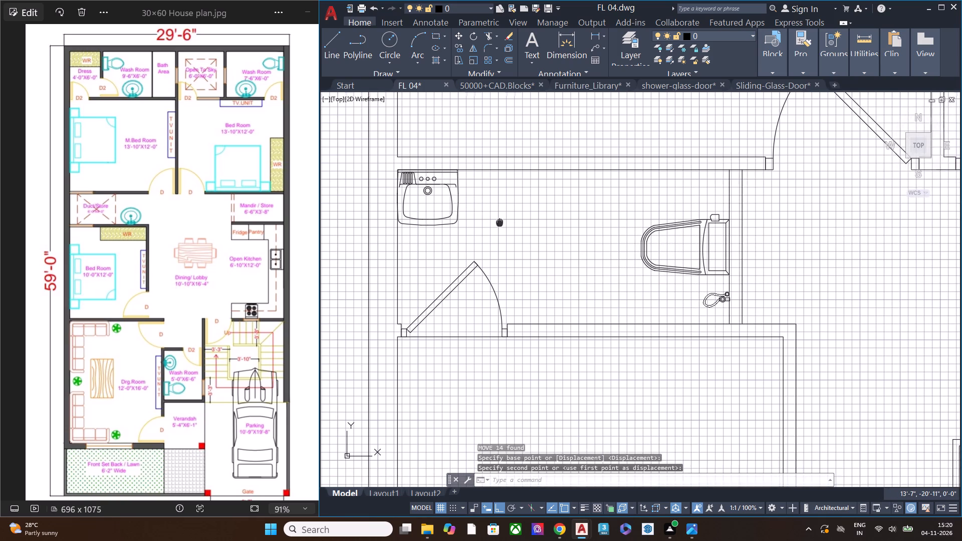
{"action": "middle_click_drag", "start_coordinate": [501, 221], "coordinate": [519, 223]}
{"action": "scroll", "coordinate": [506, 212], "scroll_direction": "down", "scroll_amount": 4}
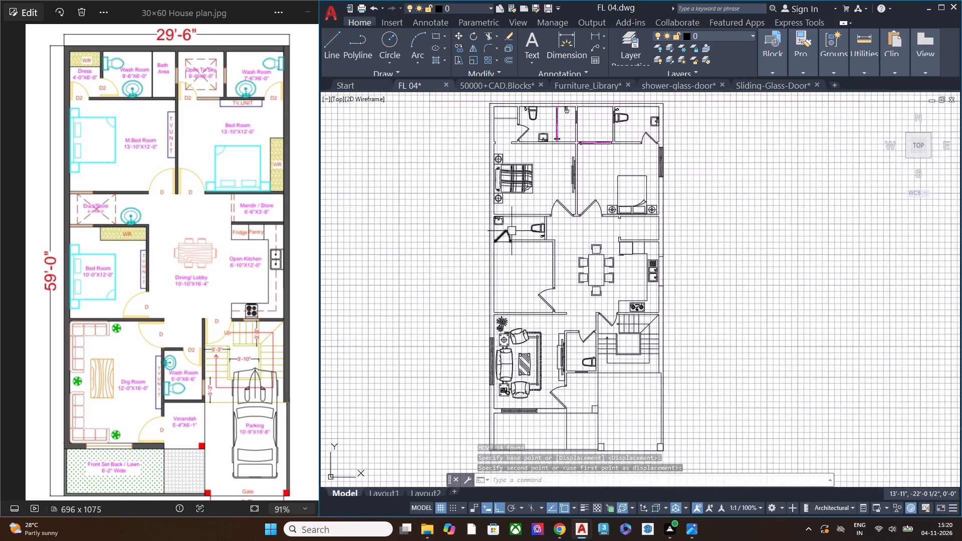
{"action": "scroll", "coordinate": [512, 231], "scroll_direction": "down", "scroll_amount": 2}
{"action": "scroll", "coordinate": [523, 191], "scroll_direction": "up", "scroll_amount": 1}
{"action": "scroll", "coordinate": [523, 191], "scroll_direction": "down", "scroll_amount": 1}
{"action": "scroll", "coordinate": [523, 191], "scroll_direction": "up", "scroll_amount": 5}
{"action": "middle_click_drag", "start_coordinate": [555, 190], "coordinate": [556, 323]}
{"action": "scroll", "coordinate": [561, 309], "scroll_direction": "up", "scroll_amount": 3}
{"action": "scroll", "coordinate": [599, 260], "scroll_direction": "down", "scroll_amount": 4}
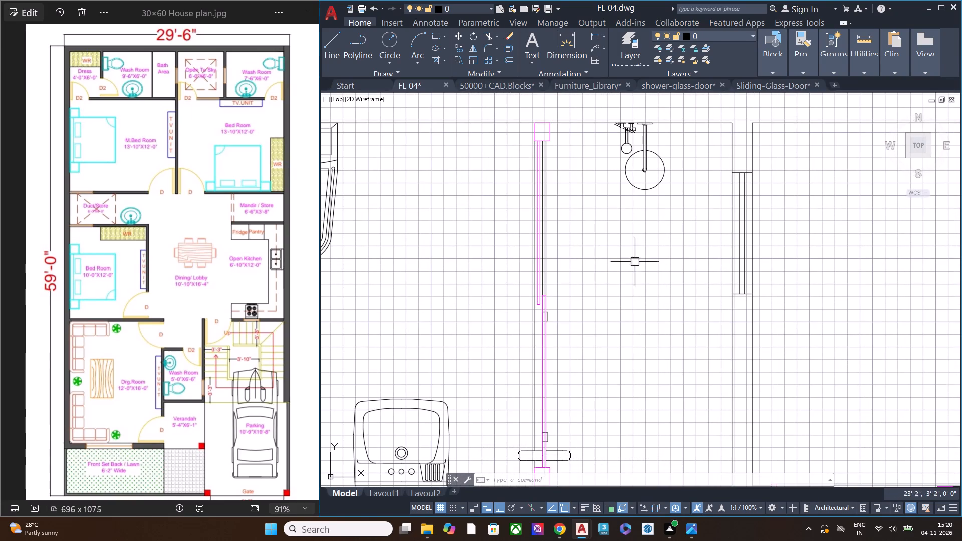
{"action": "left_click", "coordinate": [679, 232]}
{"action": "left_click", "coordinate": [616, 147]}
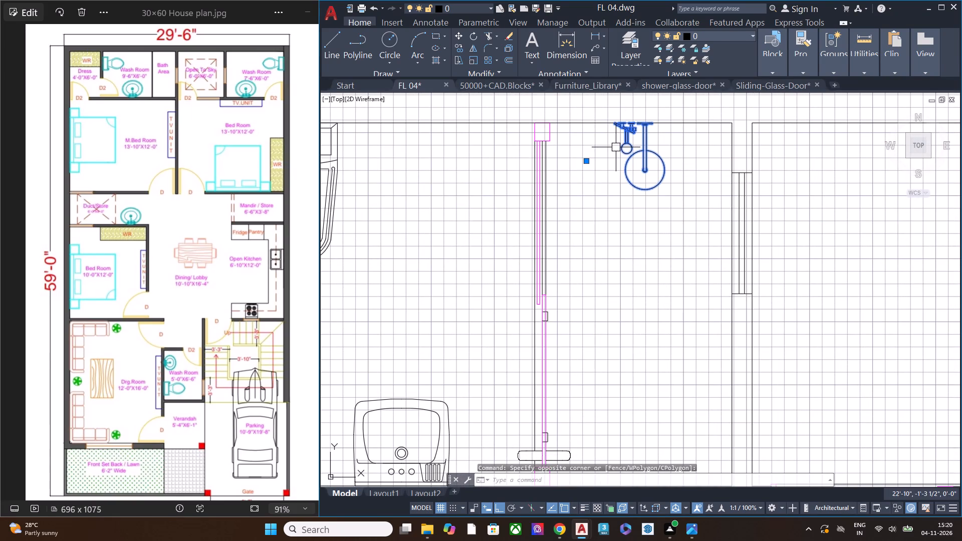
{"action": "key", "text": "ctrl+c"}
{"action": "scroll", "coordinate": [521, 197], "scroll_direction": "down", "scroll_amount": 4}
{"action": "middle_click_drag", "start_coordinate": [527, 276], "coordinate": [531, 158]}
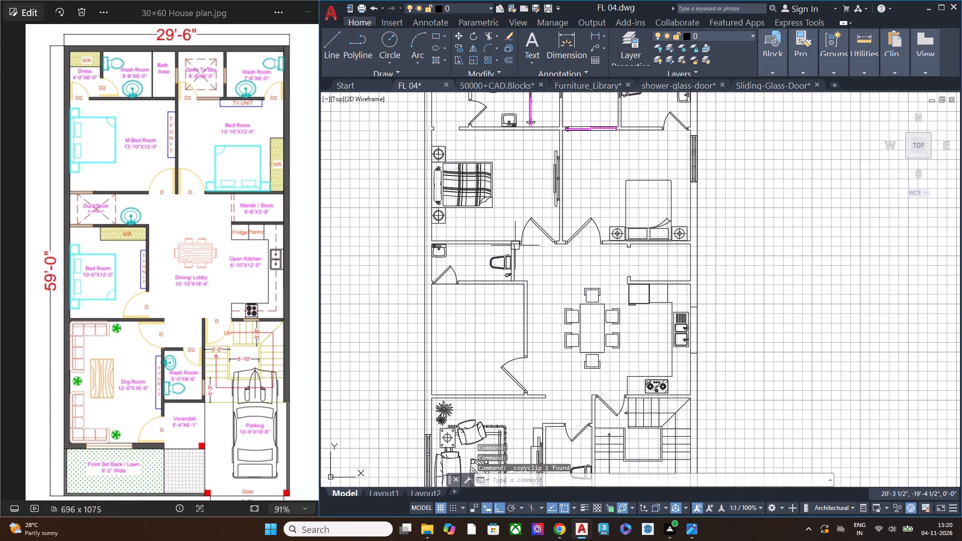
{"action": "scroll", "coordinate": [493, 251], "scroll_direction": "up", "scroll_amount": 1}
{"action": "key", "text": "ctrl+v"}
{"action": "scroll", "coordinate": [450, 275], "scroll_direction": "up", "scroll_amount": 2}
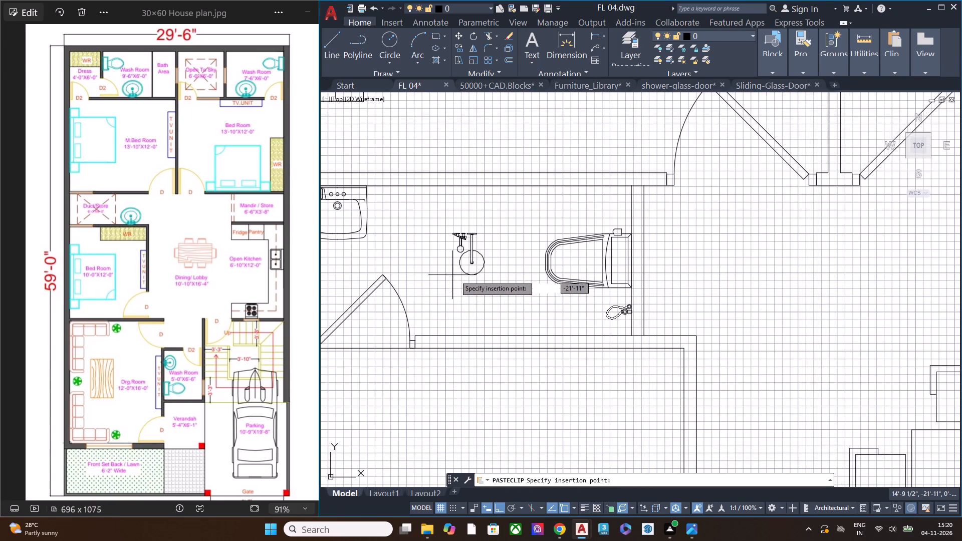
{"action": "middle_click_drag", "start_coordinate": [466, 280], "coordinate": [520, 289]}
{"action": "scroll", "coordinate": [487, 291], "scroll_direction": "up", "scroll_amount": 2}
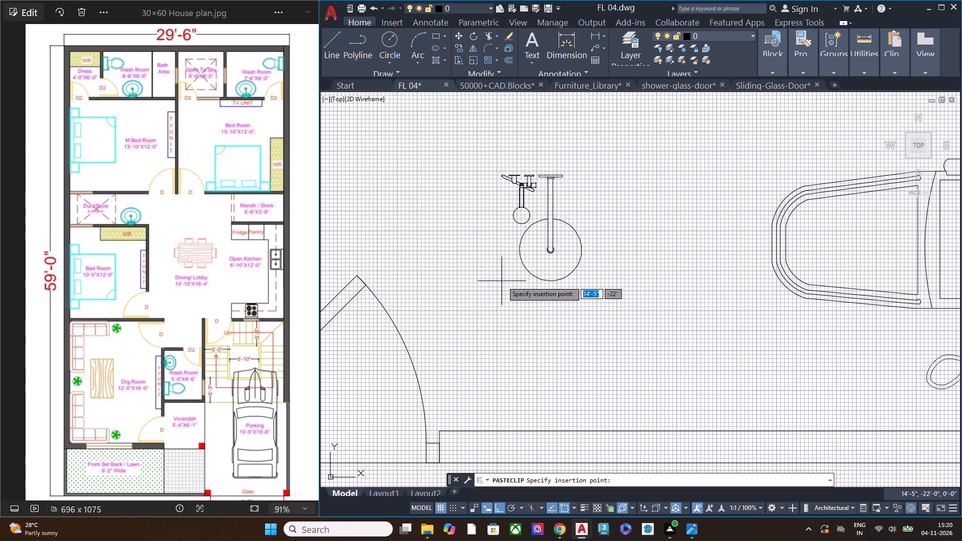
{"action": "scroll", "coordinate": [510, 273], "scroll_direction": "down", "scroll_amount": 2}
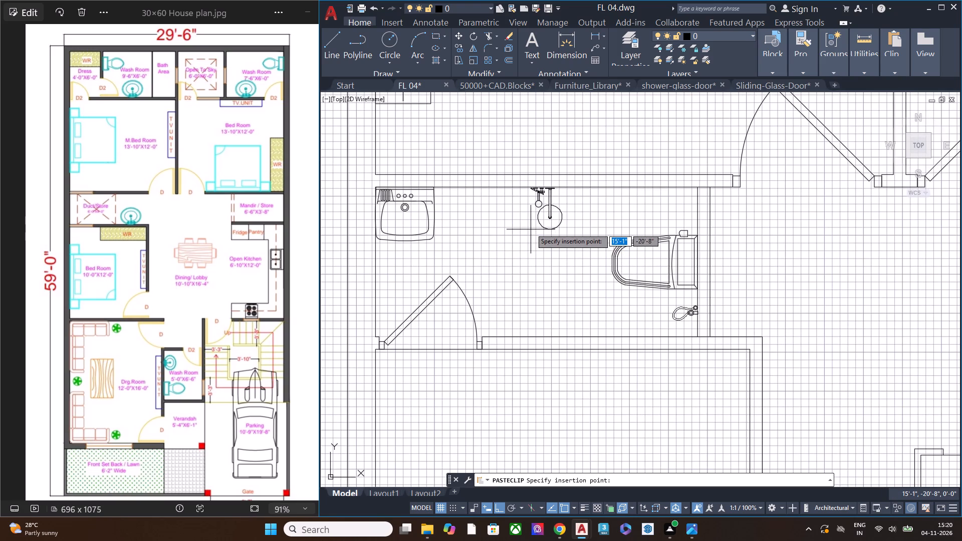
{"action": "left_click", "coordinate": [531, 229]}
Move the pasted shower fitting up so its wall plate sits flush against the Duct/Store room's upper wall.
{"action": "scroll", "coordinate": [557, 192], "scroll_direction": "up", "scroll_amount": 4}
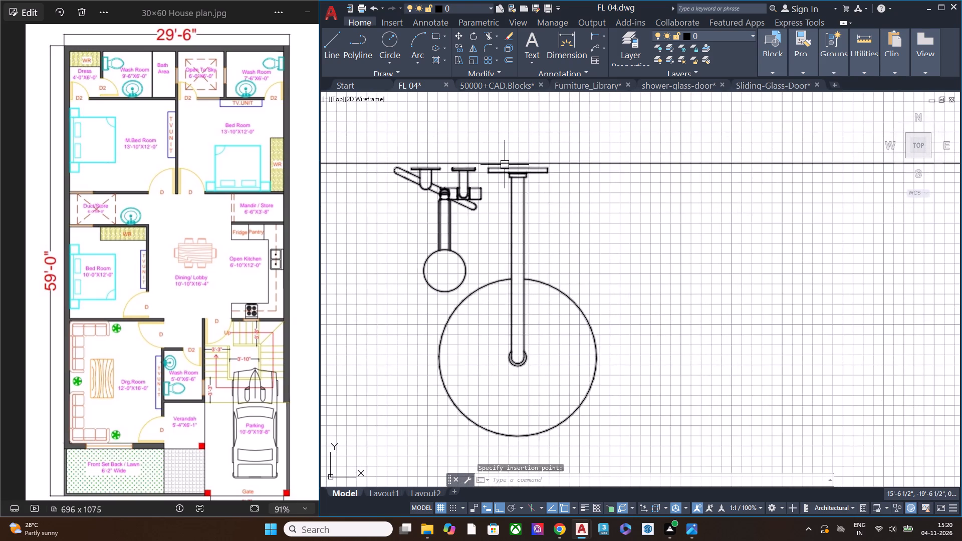
{"action": "scroll", "coordinate": [502, 161], "scroll_direction": "up", "scroll_amount": 2}
{"action": "left_click", "coordinate": [543, 188]}
{"action": "type", "text": "m"}
{"action": "key", "text": "space"}
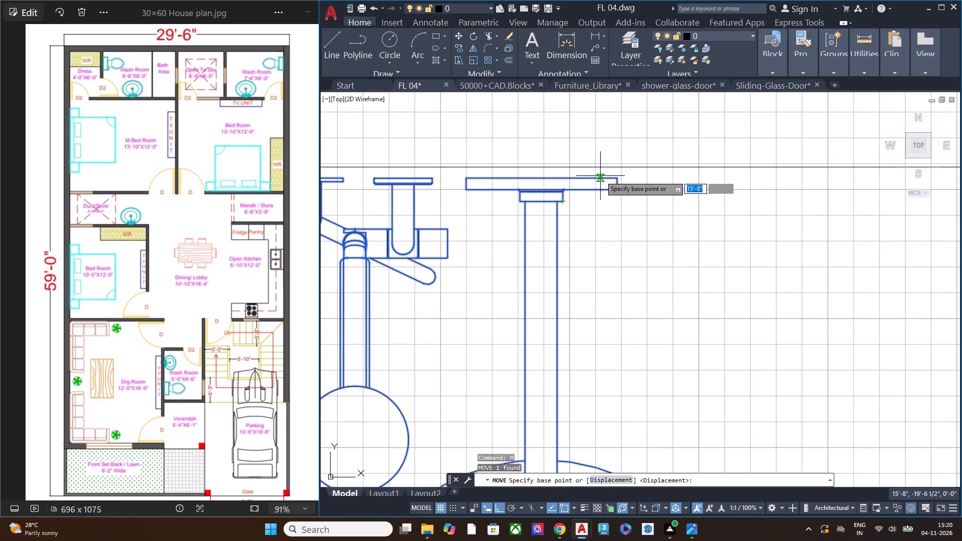
{"action": "left_click", "coordinate": [618, 180]}
{"action": "left_click", "coordinate": [618, 168]}
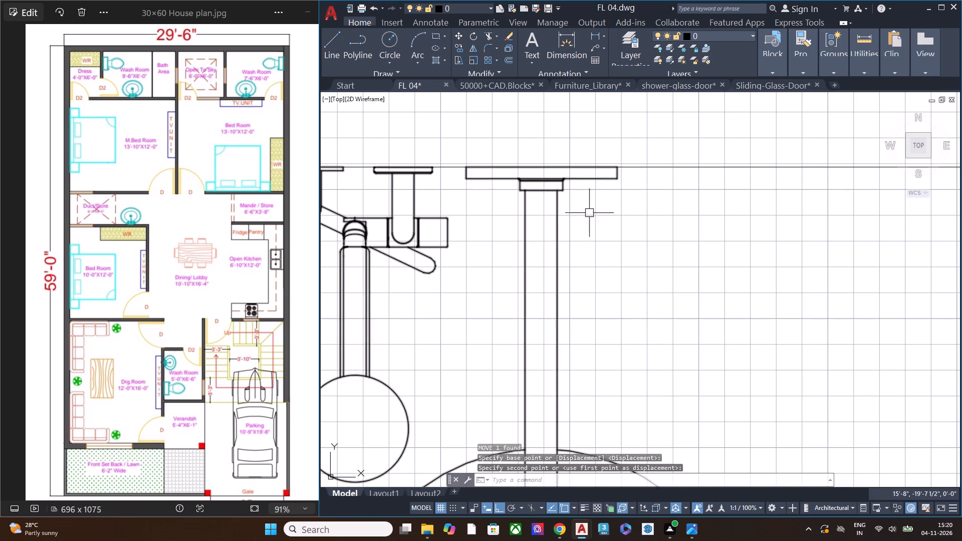
{"action": "key", "text": "Escape"}
Examine the fixture layout of the Duct/Store washroom, the Bath Area and the Wash Rooms along the rear wall.
{"action": "scroll", "coordinate": [576, 217], "scroll_direction": "down", "scroll_amount": 2}
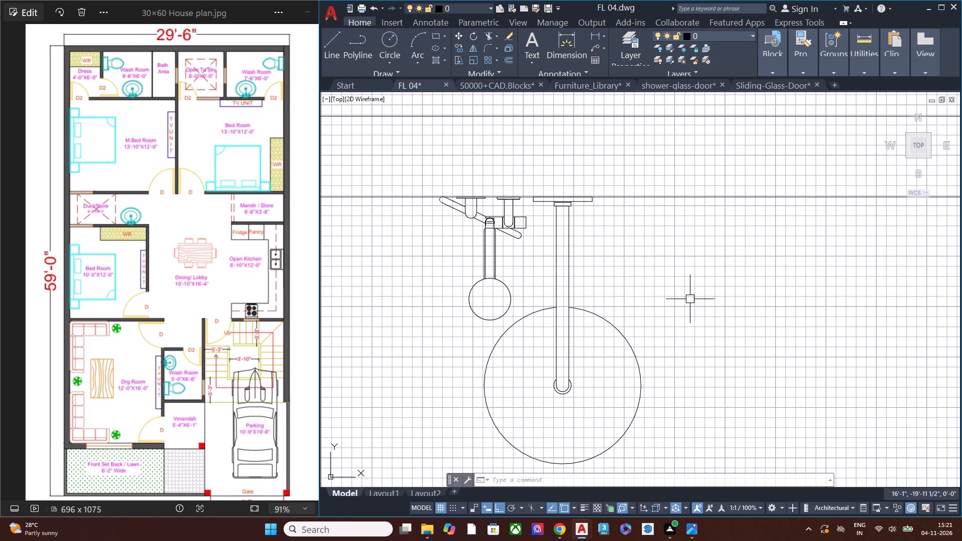
{"action": "scroll", "coordinate": [591, 278], "scroll_direction": "down", "scroll_amount": 6}
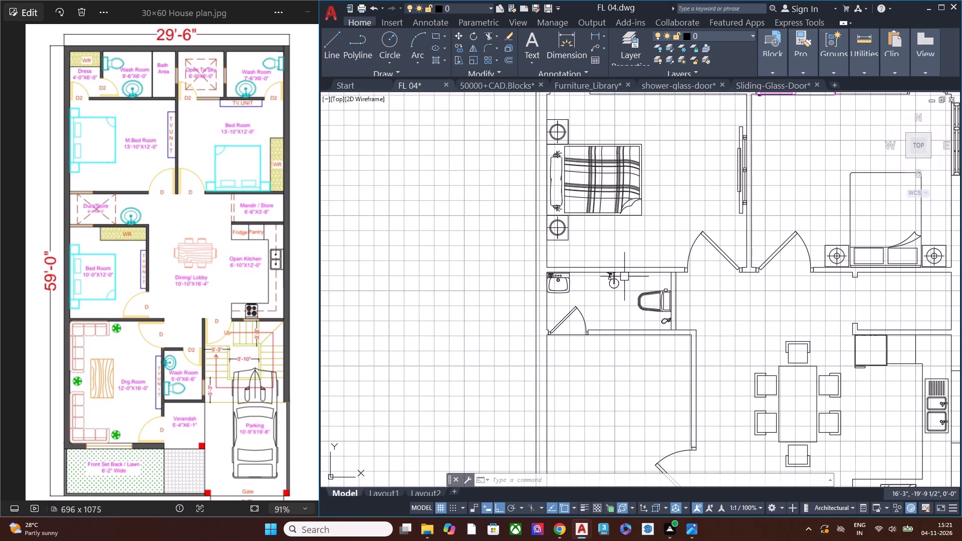
{"action": "middle_click_drag", "start_coordinate": [659, 254], "coordinate": [565, 382]}
{"action": "middle_click_drag", "start_coordinate": [656, 255], "coordinate": [599, 374]}
{"action": "scroll", "coordinate": [659, 312], "scroll_direction": "up", "scroll_amount": 1}
{"action": "scroll", "coordinate": [604, 356], "scroll_direction": "up", "scroll_amount": 1}
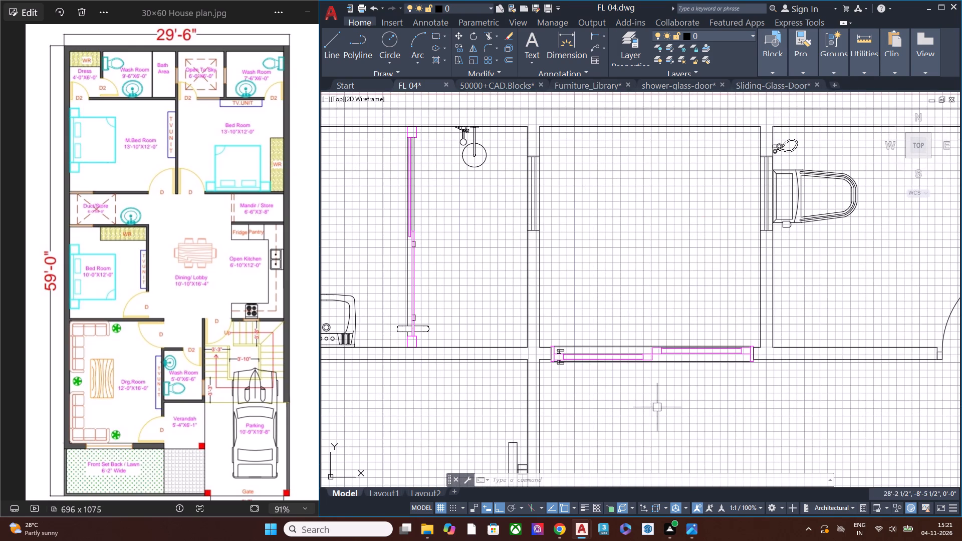
{"action": "middle_click_drag", "start_coordinate": [650, 397], "coordinate": [641, 302]}
{"action": "scroll", "coordinate": [641, 302], "scroll_direction": "down", "scroll_amount": 6}
{"action": "scroll", "coordinate": [677, 279], "scroll_direction": "up", "scroll_amount": 4}
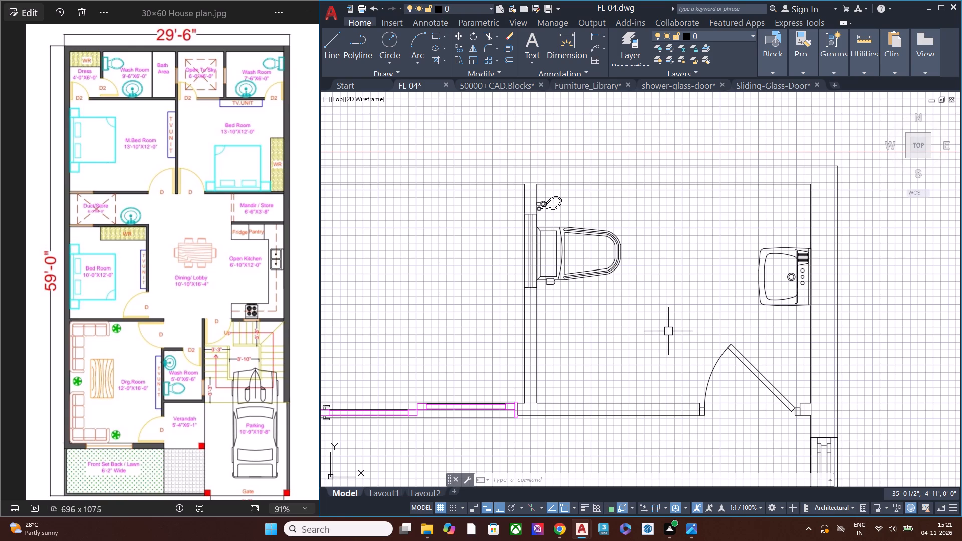
{"action": "scroll", "coordinate": [616, 251], "scroll_direction": "down", "scroll_amount": 3}
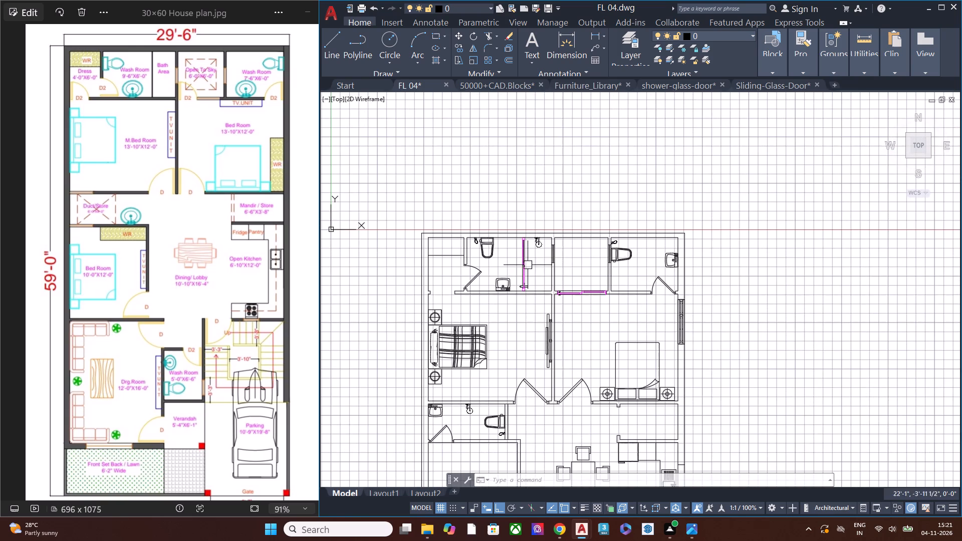
{"action": "middle_click_drag", "start_coordinate": [533, 266], "coordinate": [572, 266]}
{"action": "scroll", "coordinate": [578, 232], "scroll_direction": "up", "scroll_amount": 2}
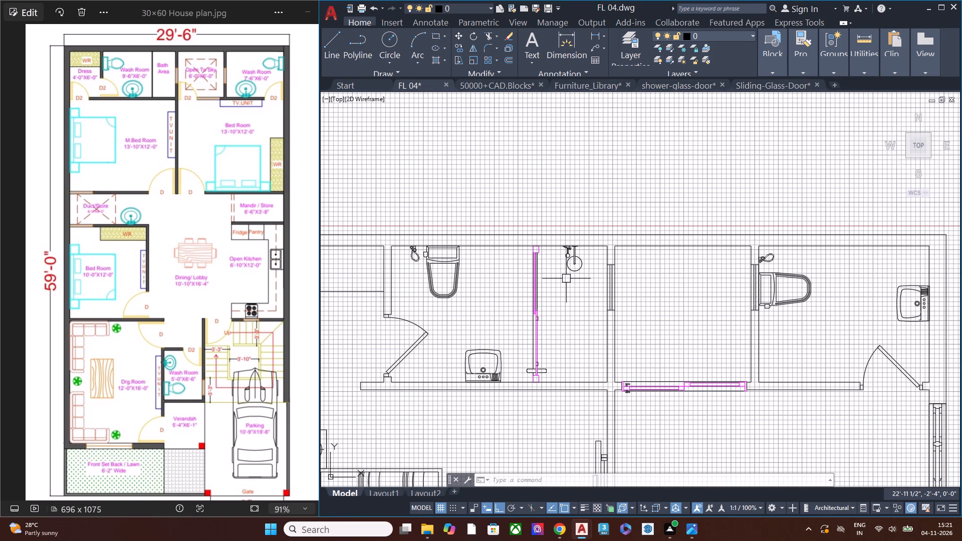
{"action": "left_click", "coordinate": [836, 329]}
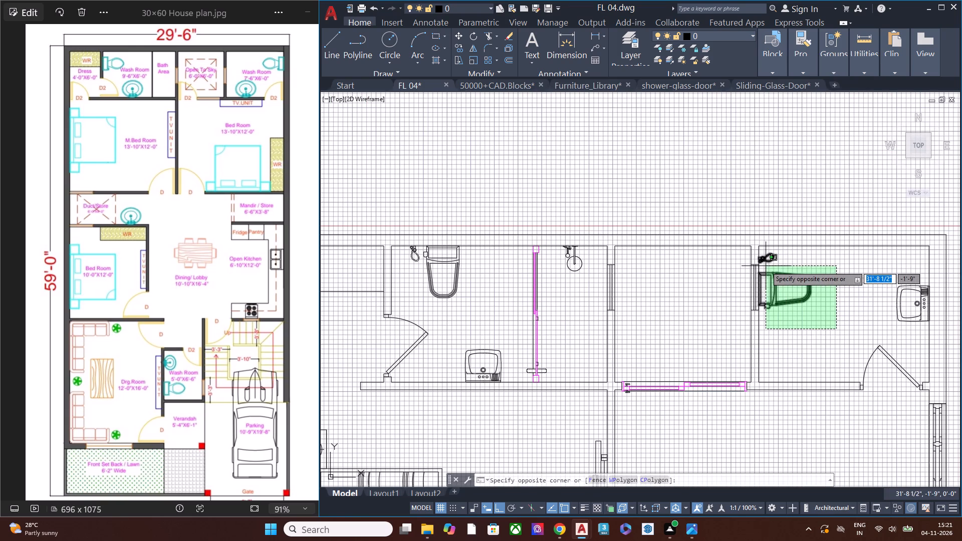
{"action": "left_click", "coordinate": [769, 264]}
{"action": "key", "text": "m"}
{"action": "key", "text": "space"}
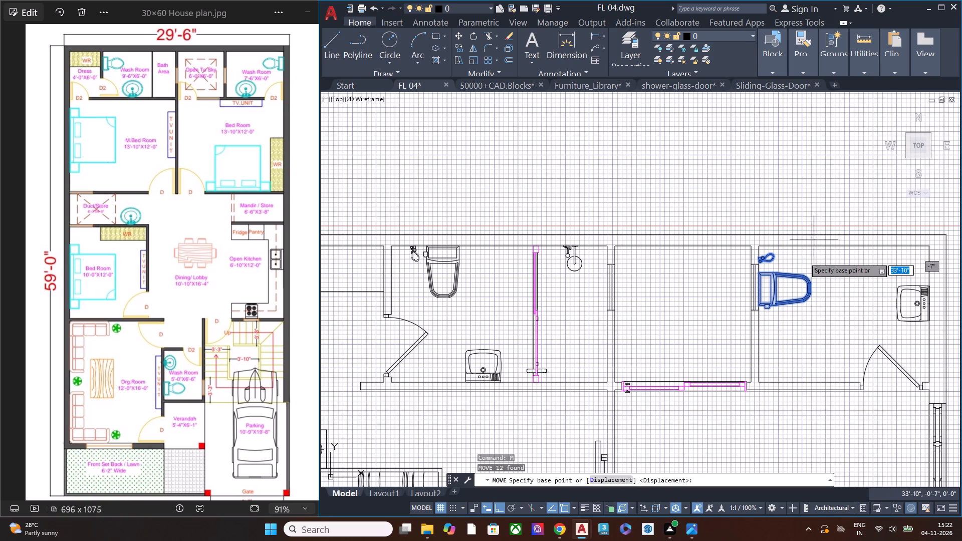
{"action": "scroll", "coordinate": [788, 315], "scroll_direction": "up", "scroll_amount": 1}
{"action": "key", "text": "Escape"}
Move the toilet group in the Wash Room beside Open To Sky slightly up toward the room's upper wall.
{"action": "left_click", "coordinate": [796, 328]}
{"action": "left_click", "coordinate": [756, 223]}
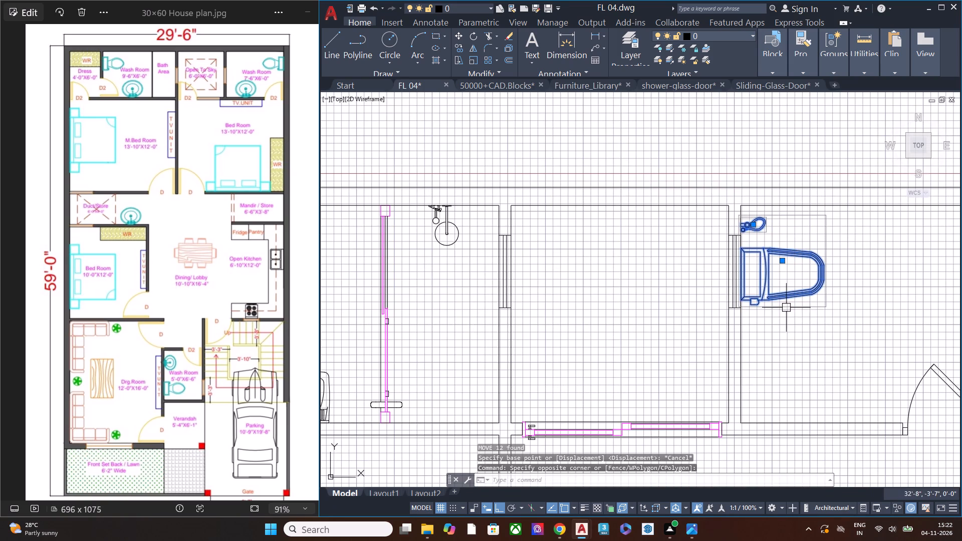
{"action": "type", "text": "m"}
{"action": "key", "text": "space"}
{"action": "left_click", "coordinate": [788, 368]}
{"action": "left_click", "coordinate": [788, 359]}
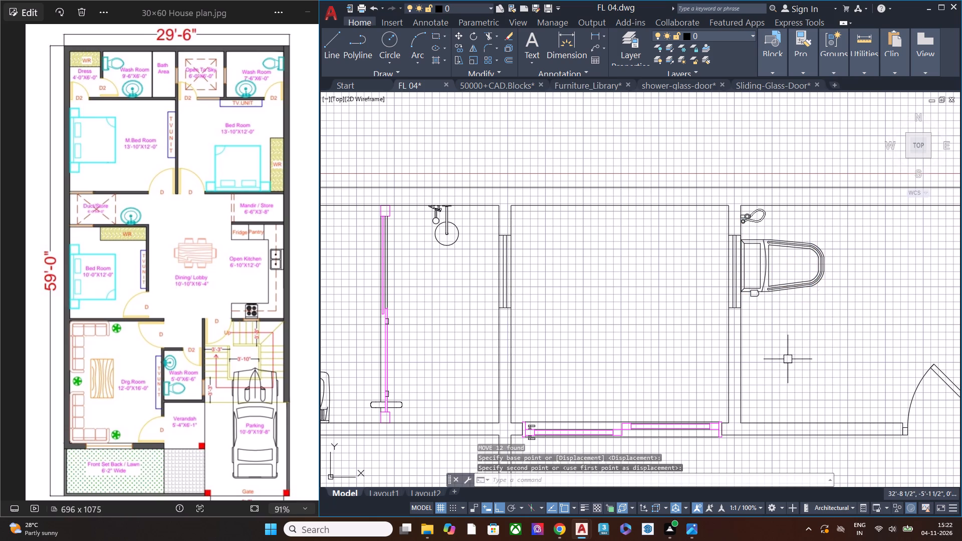
{"action": "key", "text": "Escape"}
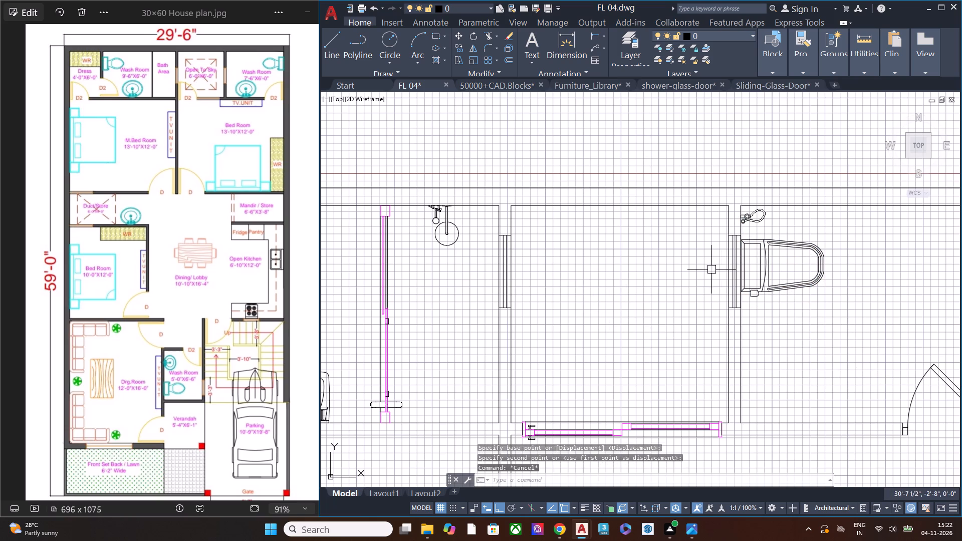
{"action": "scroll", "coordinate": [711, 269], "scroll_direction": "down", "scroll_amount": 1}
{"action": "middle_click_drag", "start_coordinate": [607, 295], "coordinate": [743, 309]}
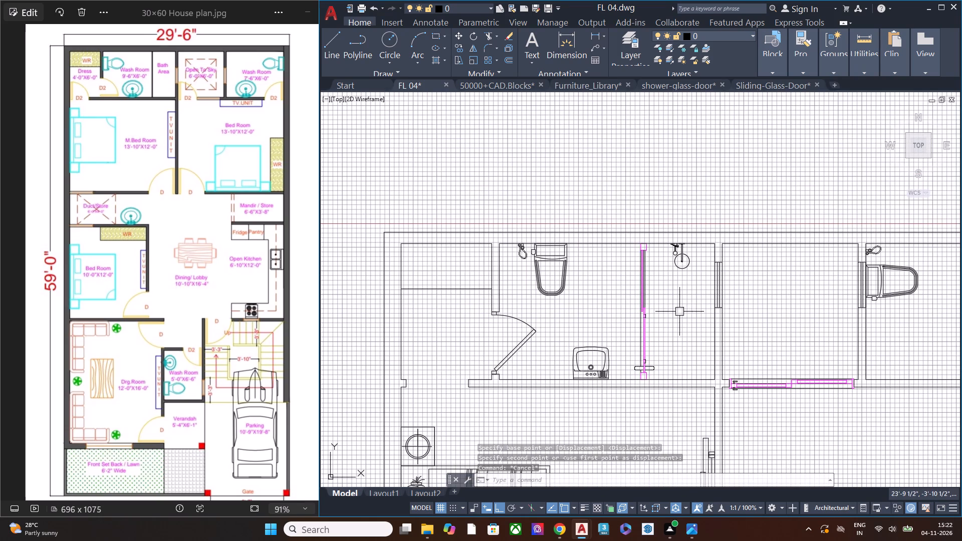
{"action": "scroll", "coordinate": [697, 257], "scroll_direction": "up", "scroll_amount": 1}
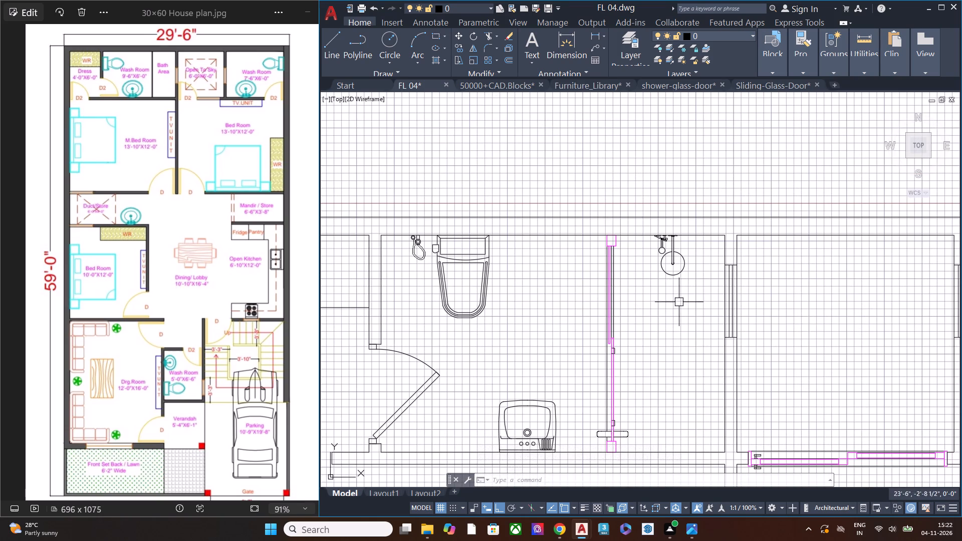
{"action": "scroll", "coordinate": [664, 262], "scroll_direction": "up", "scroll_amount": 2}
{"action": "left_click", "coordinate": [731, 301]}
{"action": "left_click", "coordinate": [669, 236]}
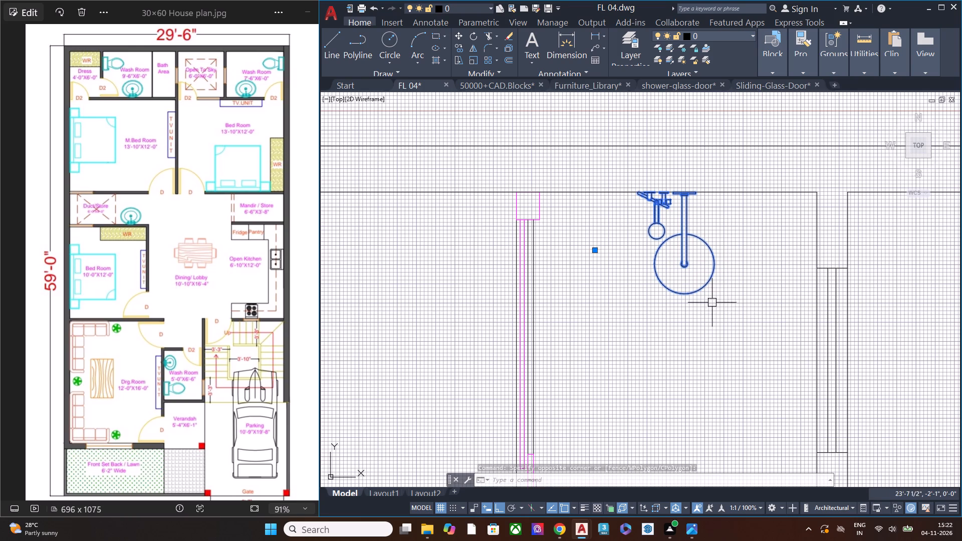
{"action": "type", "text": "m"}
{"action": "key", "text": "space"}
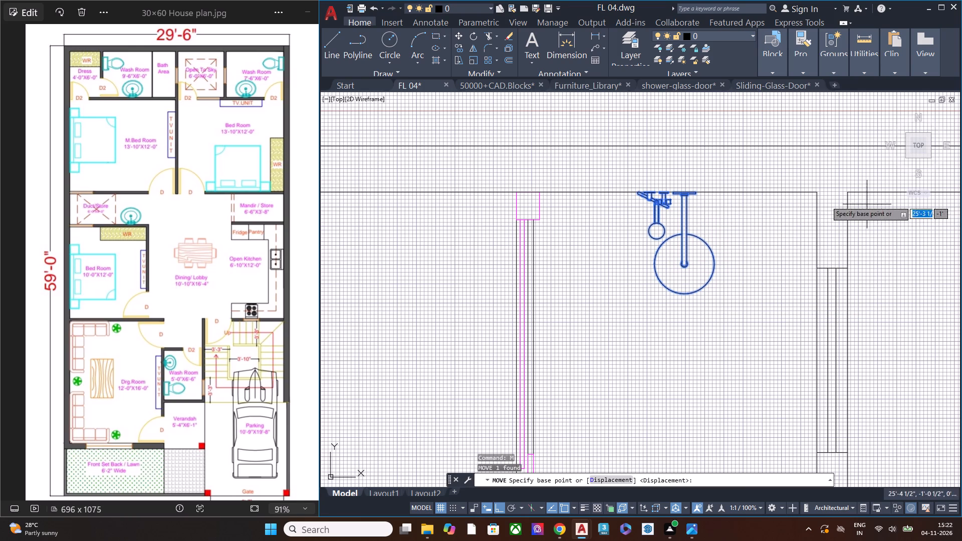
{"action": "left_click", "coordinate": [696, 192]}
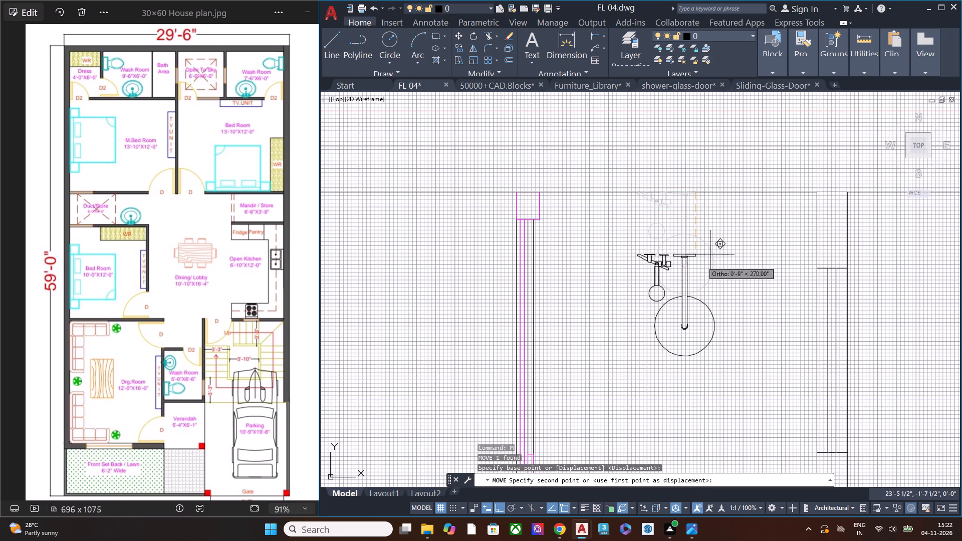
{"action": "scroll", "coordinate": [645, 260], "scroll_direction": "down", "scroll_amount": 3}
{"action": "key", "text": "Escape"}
Copy the shower fitting from the Bath Area and paste it near the lower wall of the Wash Room beside Open To Sky.
{"action": "left_click", "coordinate": [671, 280]}
{"action": "left_click", "coordinate": [648, 252]}
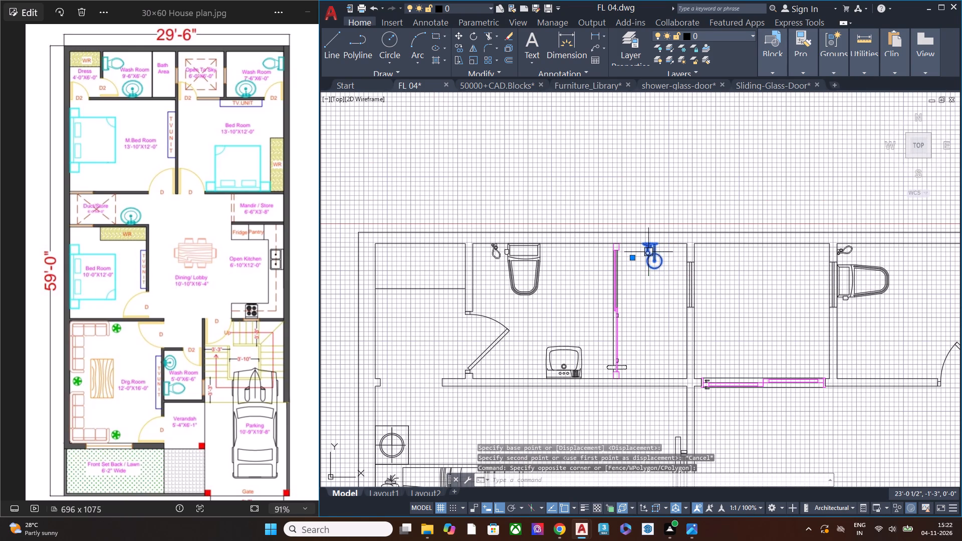
{"action": "key", "text": "ctrl+c"}
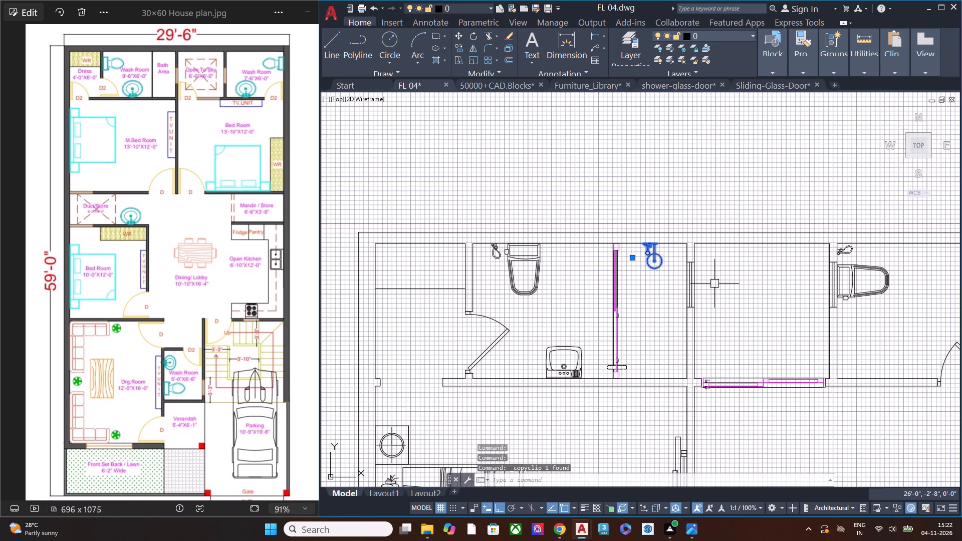
{"action": "middle_click_drag", "start_coordinate": [777, 293], "coordinate": [599, 290]}
{"action": "key", "text": "ctrl+v"}
{"action": "scroll", "coordinate": [699, 365], "scroll_direction": "up", "scroll_amount": 1}
{"action": "left_click", "coordinate": [699, 363]}
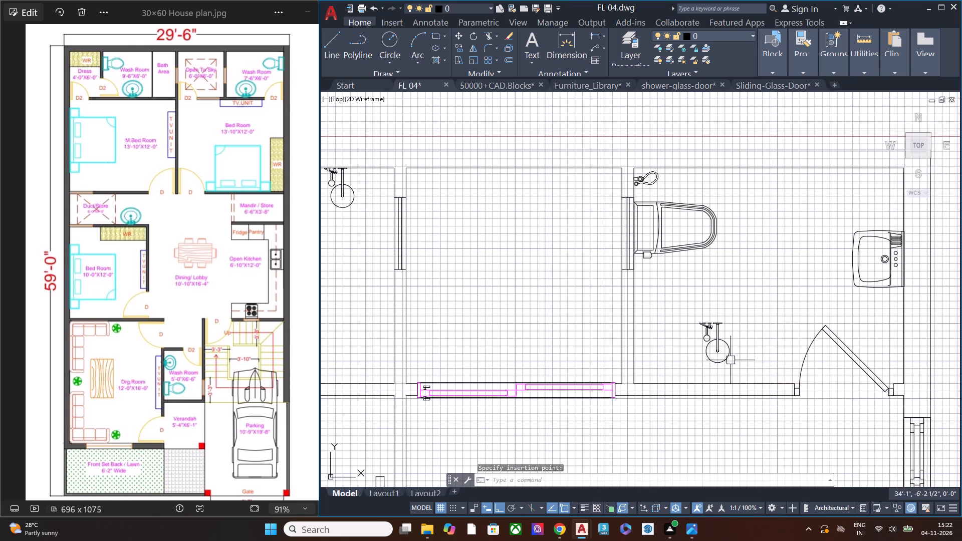
Rotate the pasted shower fitting by 180° so its wall plate faces the Wash Room's lower wall.
{"action": "left_click", "coordinate": [731, 360]}
{"action": "left_click", "coordinate": [691, 319]}
{"action": "left_click", "coordinate": [758, 354]}
{"action": "key", "text": "r"}
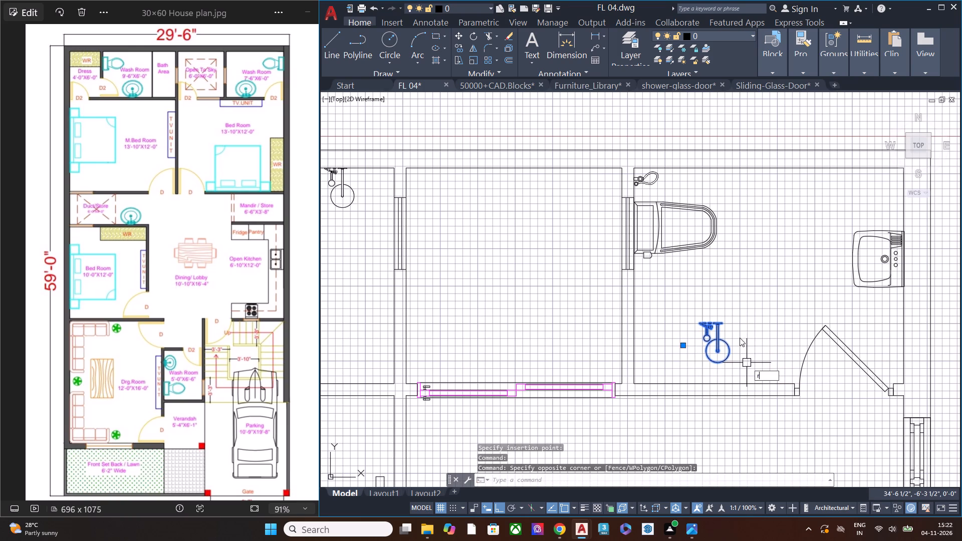
{"action": "left_click", "coordinate": [778, 392]}
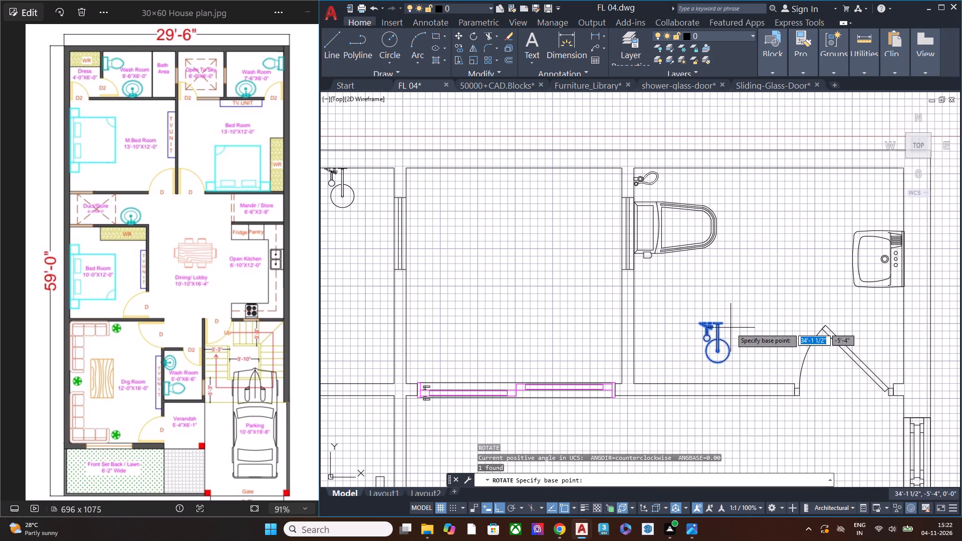
{"action": "scroll", "coordinate": [731, 328], "scroll_direction": "up", "scroll_amount": 2}
{"action": "left_click", "coordinate": [709, 313]}
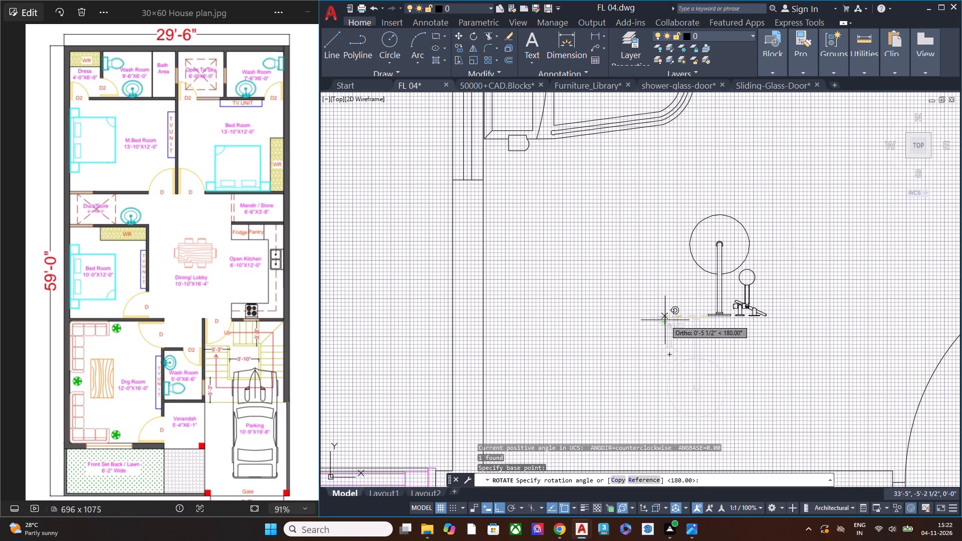
{"action": "left_click", "coordinate": [665, 320]}
Move the rotated shower fitting straight down so its wall plate sits against the Wash Room's lower wall.
{"action": "left_click", "coordinate": [788, 341]}
{"action": "left_click", "coordinate": [700, 298]}
{"action": "key", "text": "m"}
{"action": "key", "text": "space"}
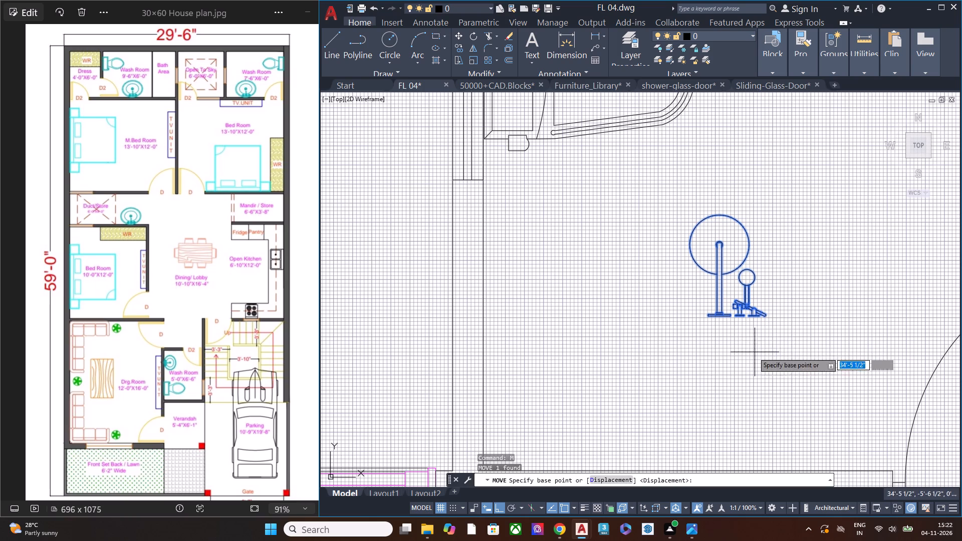
{"action": "left_click", "coordinate": [707, 319]}
{"action": "scroll", "coordinate": [697, 358], "scroll_direction": "down", "scroll_amount": 1}
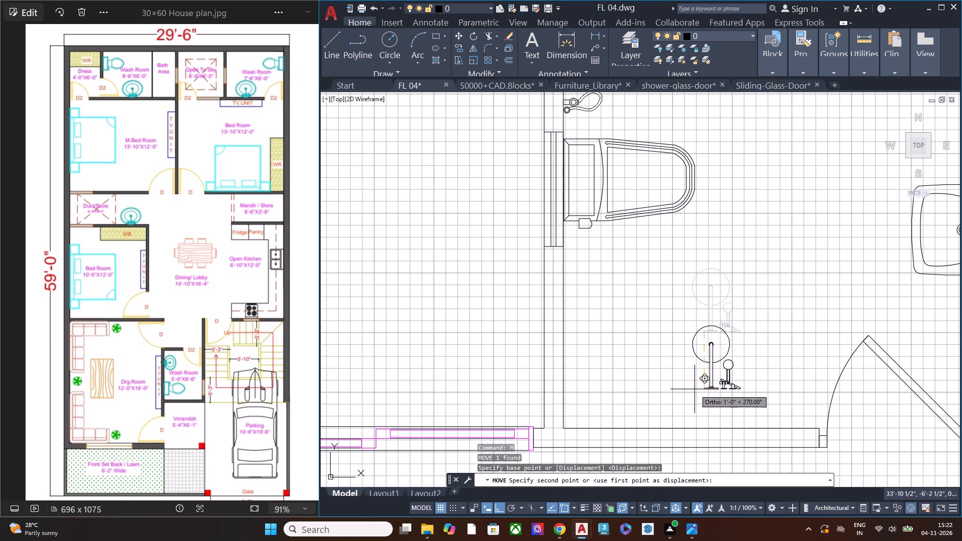
{"action": "middle_click_drag", "start_coordinate": [694, 391], "coordinate": [776, 335]}
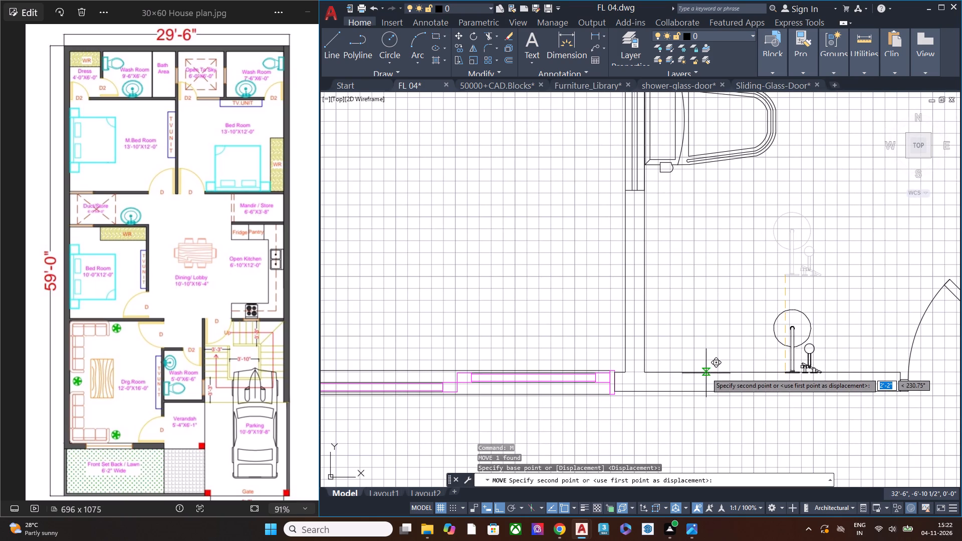
{"action": "left_click", "coordinate": [706, 373]}
Move the shower fitting straight up by about 4'-7" from the Wash Room's lower wall.
{"action": "scroll", "coordinate": [656, 351], "scroll_direction": "down", "scroll_amount": 2}
{"action": "middle_click_drag", "start_coordinate": [726, 346], "coordinate": [649, 372]}
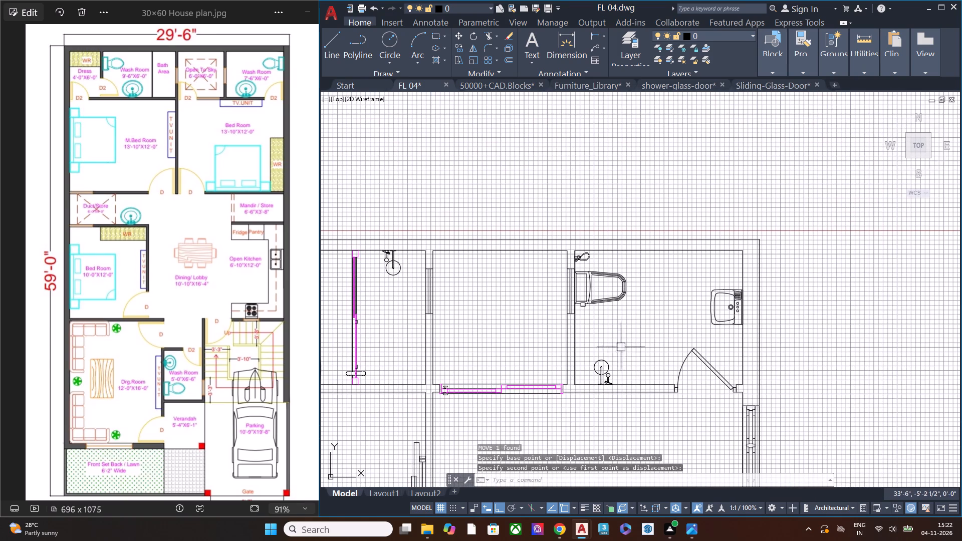
{"action": "middle_click_drag", "start_coordinate": [556, 374], "coordinate": [582, 364]}
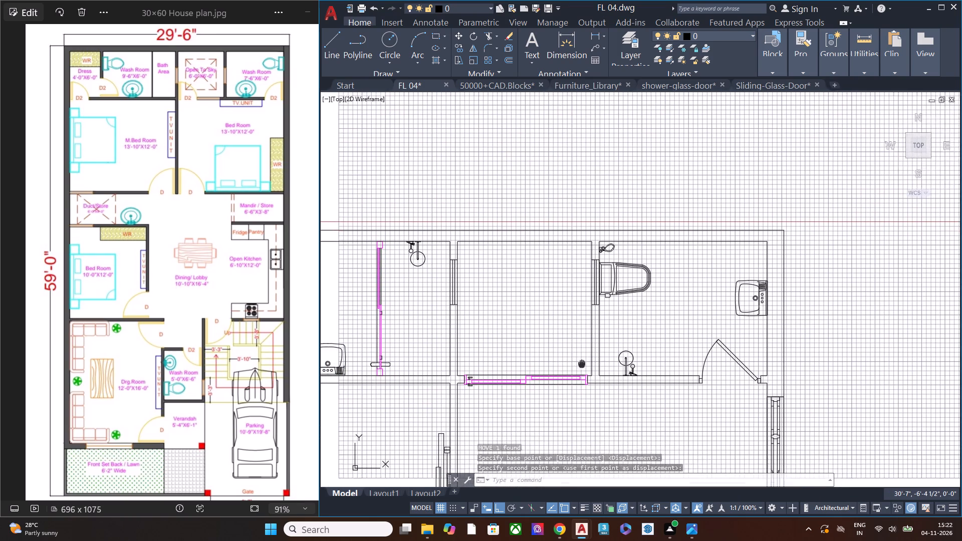
{"action": "middle_click_drag", "start_coordinate": [582, 364], "coordinate": [622, 363]}
{"action": "scroll", "coordinate": [653, 363], "scroll_direction": "up", "scroll_amount": 1}
{"action": "left_click", "coordinate": [706, 370]}
{"action": "left_click", "coordinate": [654, 341]}
{"action": "type", "text": "m"}
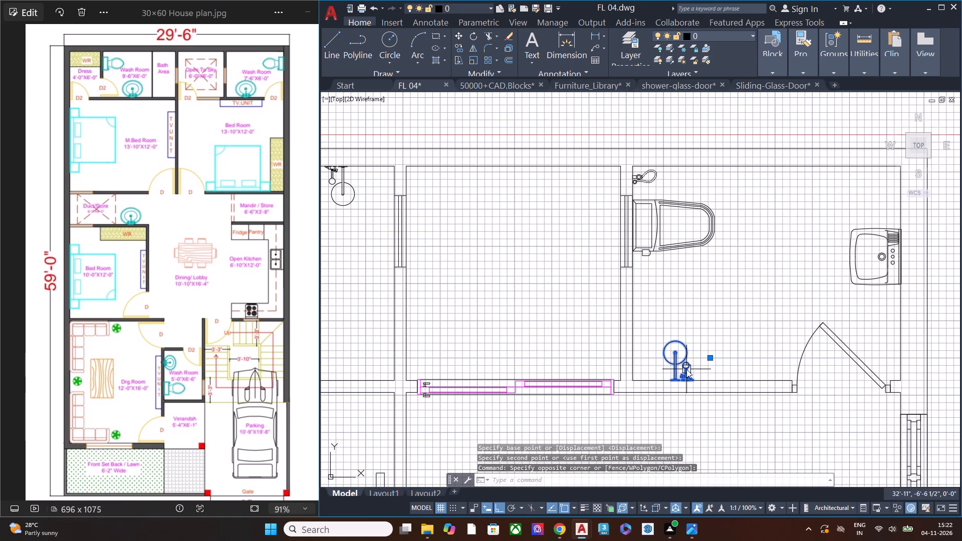
{"action": "key", "text": "space"}
{"action": "left_click", "coordinate": [678, 383]}
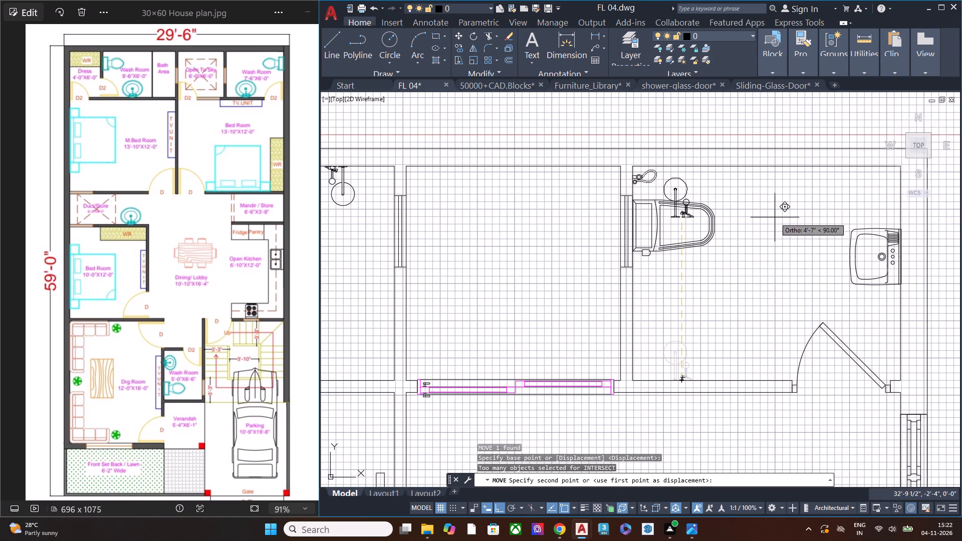
{"action": "left_click", "coordinate": [775, 217]}
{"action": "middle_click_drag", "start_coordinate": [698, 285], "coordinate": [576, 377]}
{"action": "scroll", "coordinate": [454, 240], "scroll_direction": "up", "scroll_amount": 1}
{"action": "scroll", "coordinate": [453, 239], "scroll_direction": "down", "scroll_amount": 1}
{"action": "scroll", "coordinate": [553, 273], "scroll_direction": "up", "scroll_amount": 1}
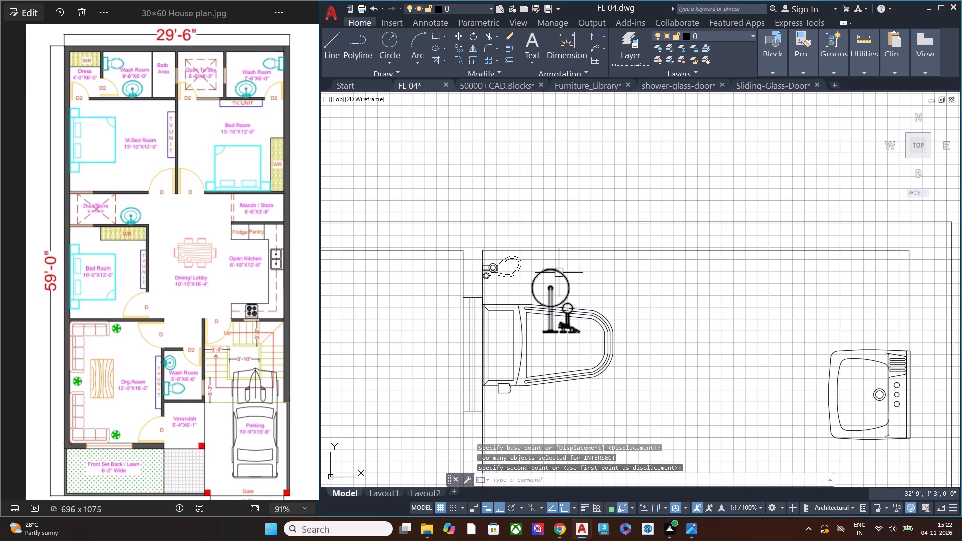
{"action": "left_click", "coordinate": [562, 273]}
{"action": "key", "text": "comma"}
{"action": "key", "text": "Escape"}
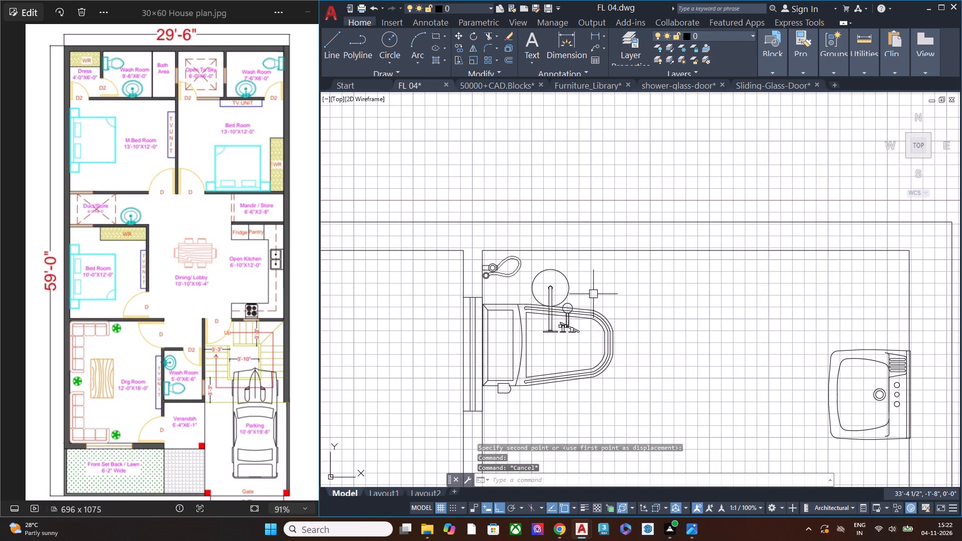
Move the shower fitting horizontally off the toilet toward the washbasin, by about 3'.
{"action": "left_click", "coordinate": [593, 294]}
{"action": "left_click", "coordinate": [543, 269]}
{"action": "key", "text": "n"}
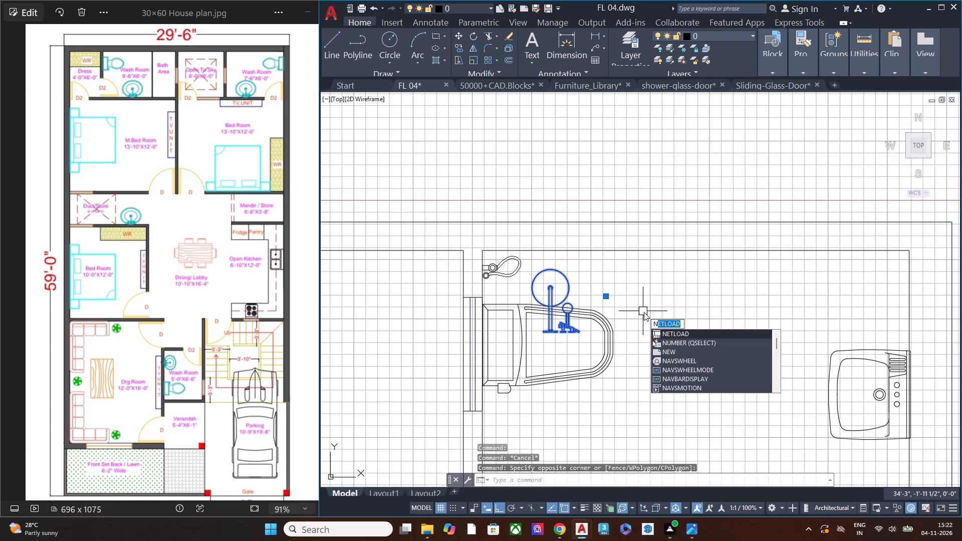
{"action": "key", "text": "m"}
{"action": "left_click", "coordinate": [682, 335]}
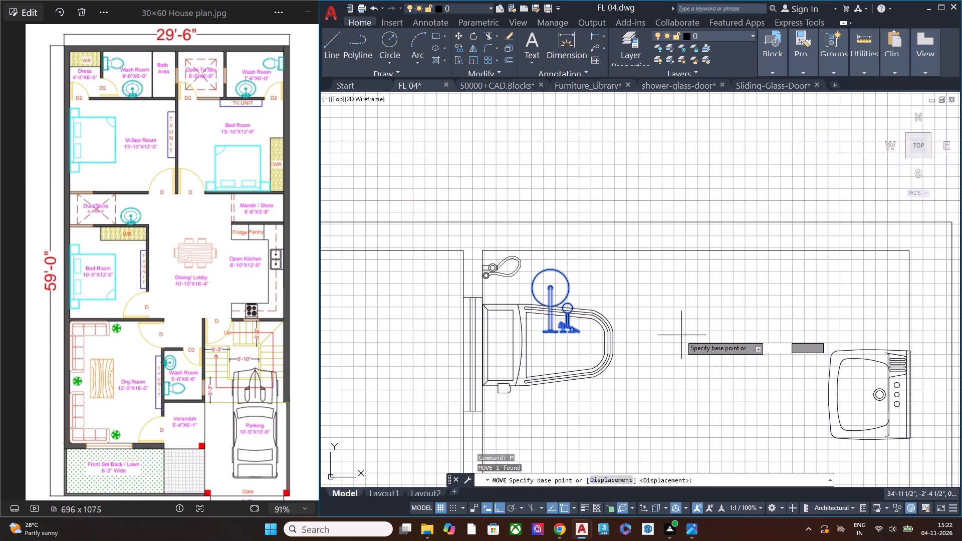
{"action": "left_click", "coordinate": [580, 302]}
{"action": "left_click", "coordinate": [747, 310]}
{"action": "key", "text": "Escape"}
Move the toilet and its hand spray straight down the Wash Room's side wall by about 2'-8", clear of the window.
{"action": "left_click", "coordinate": [674, 389]}
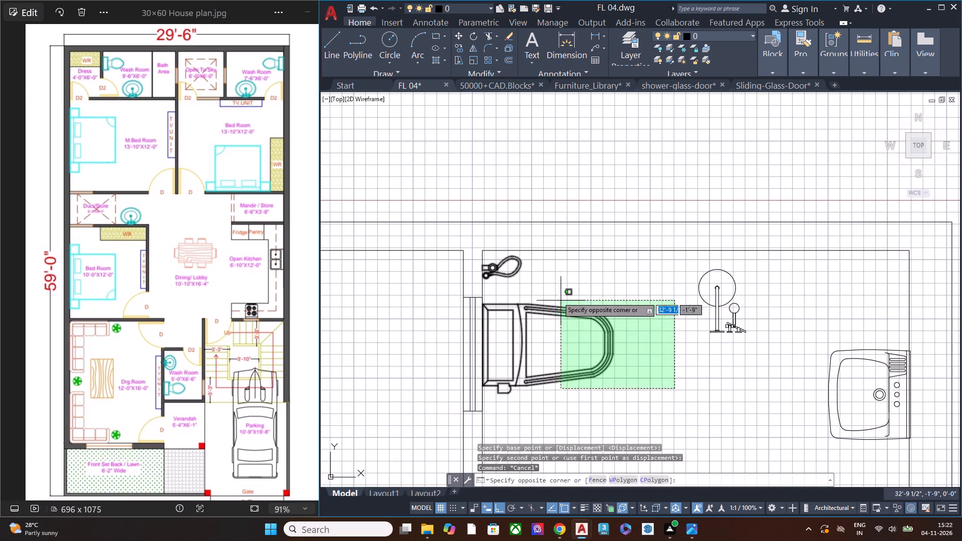
{"action": "left_click", "coordinate": [555, 294]}
{"action": "type", "text": "m"}
{"action": "key", "text": "space"}
{"action": "scroll", "coordinate": [622, 197], "scroll_direction": "down", "scroll_amount": 1}
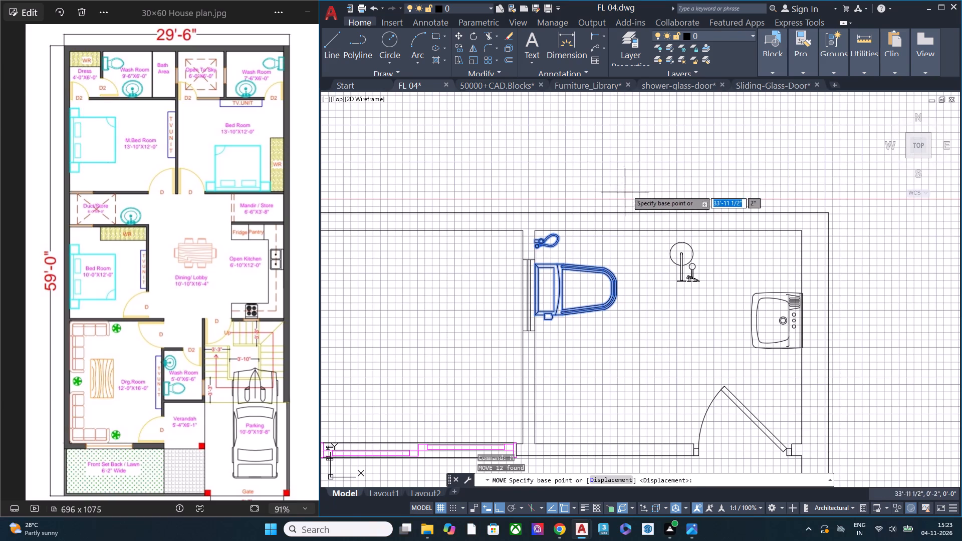
{"action": "left_click", "coordinate": [637, 174]}
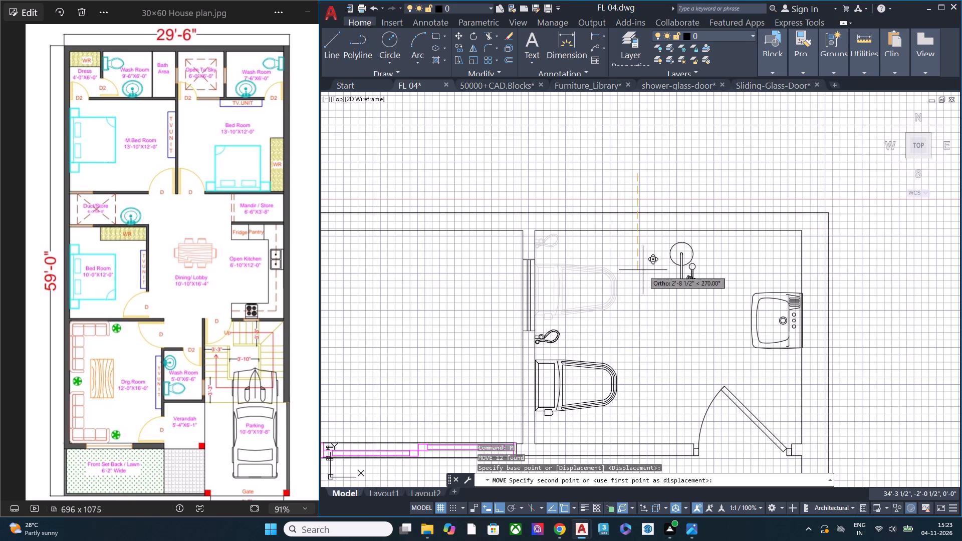
{"action": "left_click", "coordinate": [644, 270]}
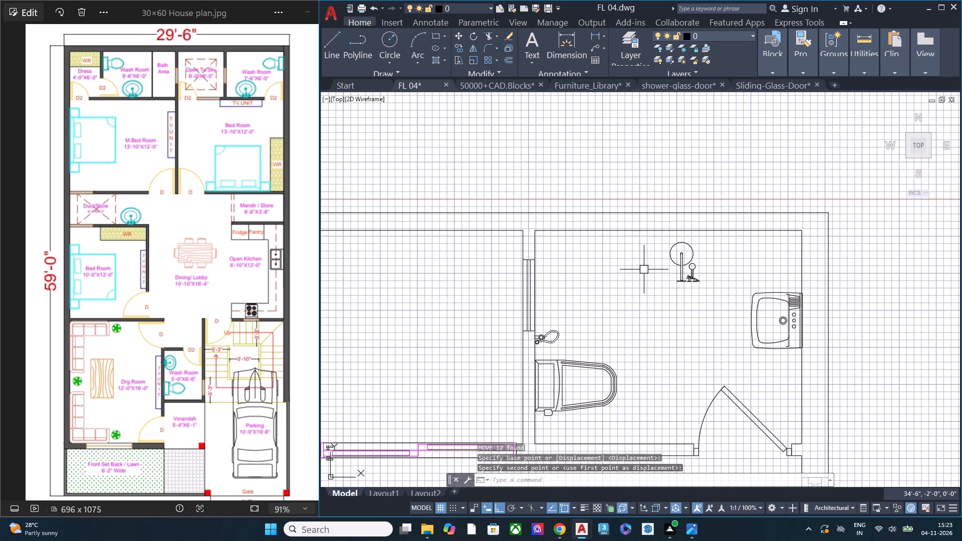
{"action": "key", "text": "Escape"}
Rotate the Wash Room's shower fitting by 180° so its wall plate faces the upper wall.
{"action": "left_click", "coordinate": [713, 300]}
{"action": "left_click", "coordinate": [671, 268]}
{"action": "key", "text": "r"}
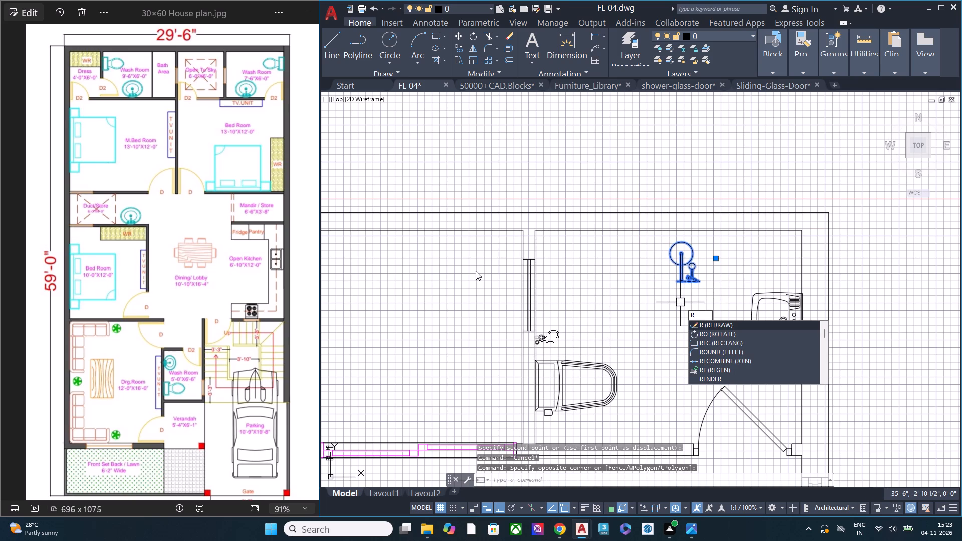
{"action": "left_click", "coordinate": [712, 338]}
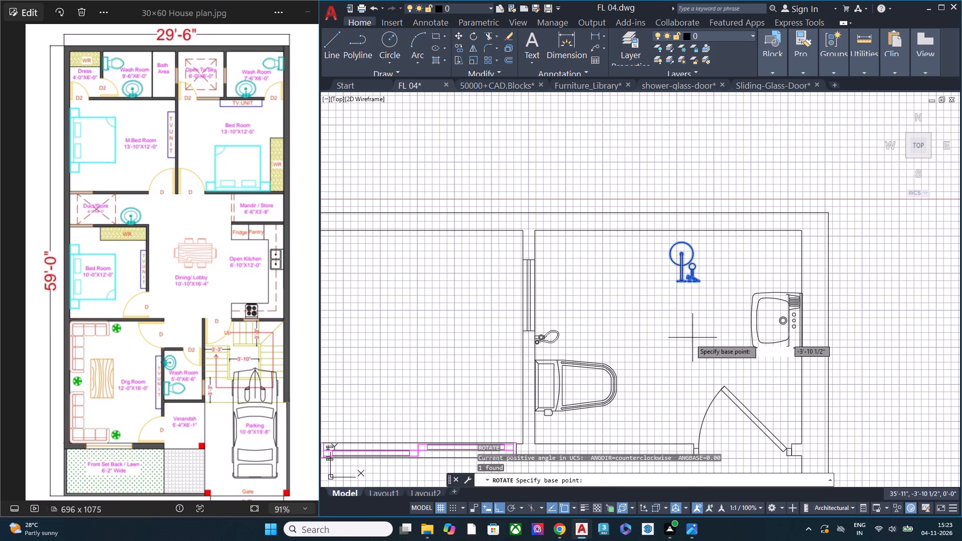
{"action": "left_click", "coordinate": [674, 300]}
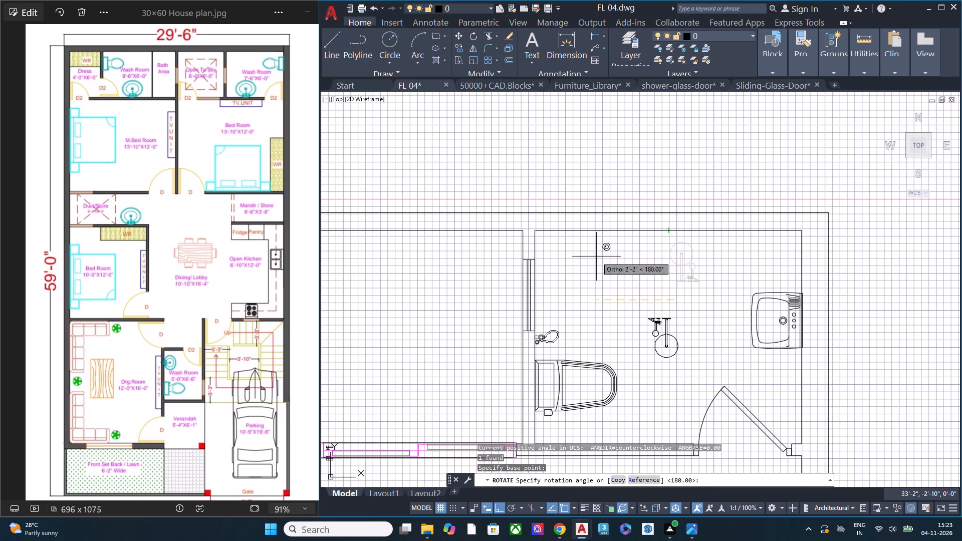
{"action": "left_click", "coordinate": [597, 263]}
Move the shower fitting straight up by its plate corner so the plate sits against the Wash Room's upper wall.
{"action": "left_click", "coordinate": [684, 372]}
{"action": "left_click", "coordinate": [636, 296]}
{"action": "key", "text": "m"}
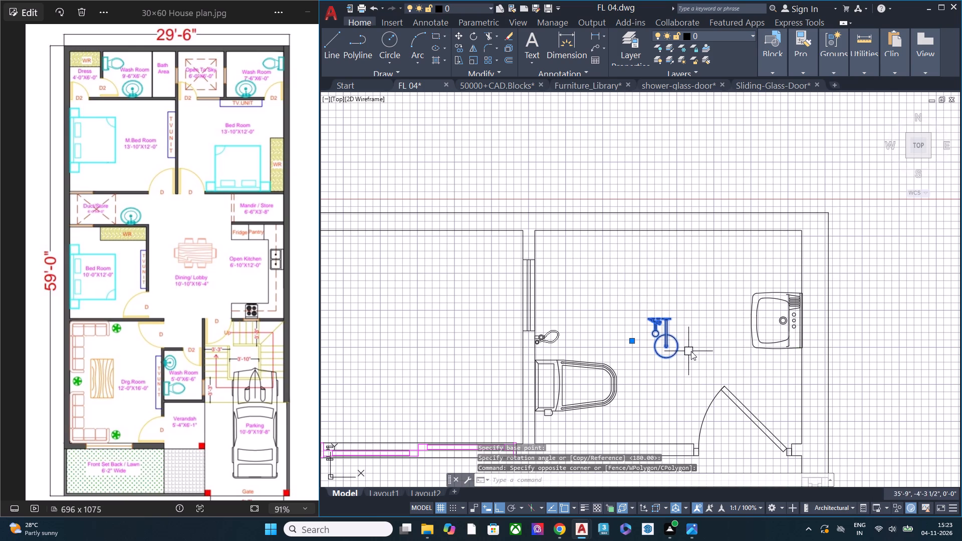
{"action": "key", "text": "space"}
{"action": "scroll", "coordinate": [685, 336], "scroll_direction": "up", "scroll_amount": 4}
{"action": "left_click", "coordinate": [606, 247]}
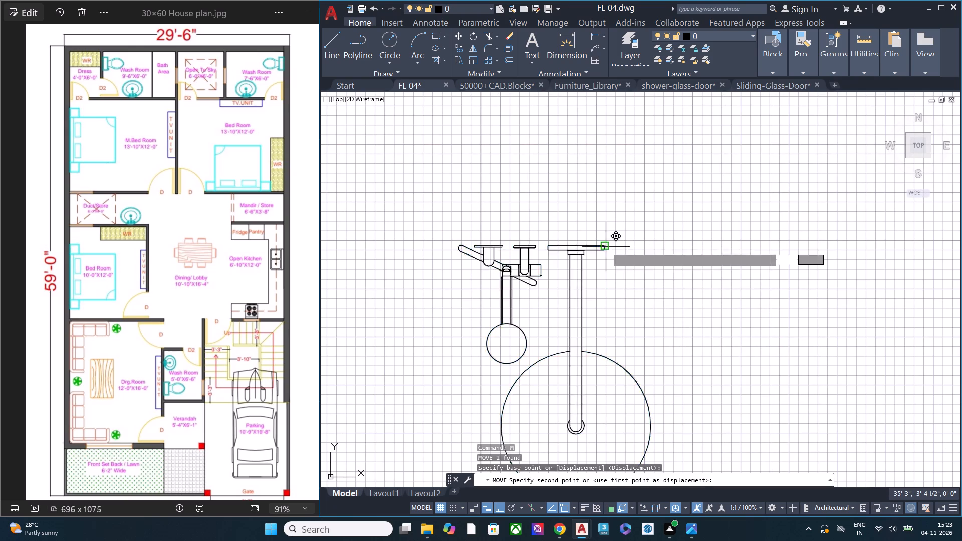
{"action": "scroll", "coordinate": [662, 299], "scroll_direction": "down", "scroll_amount": 2}
{"action": "middle_click_drag", "start_coordinate": [681, 336], "coordinate": [681, 387]}
{"action": "scroll", "coordinate": [670, 320], "scroll_direction": "down", "scroll_amount": 3}
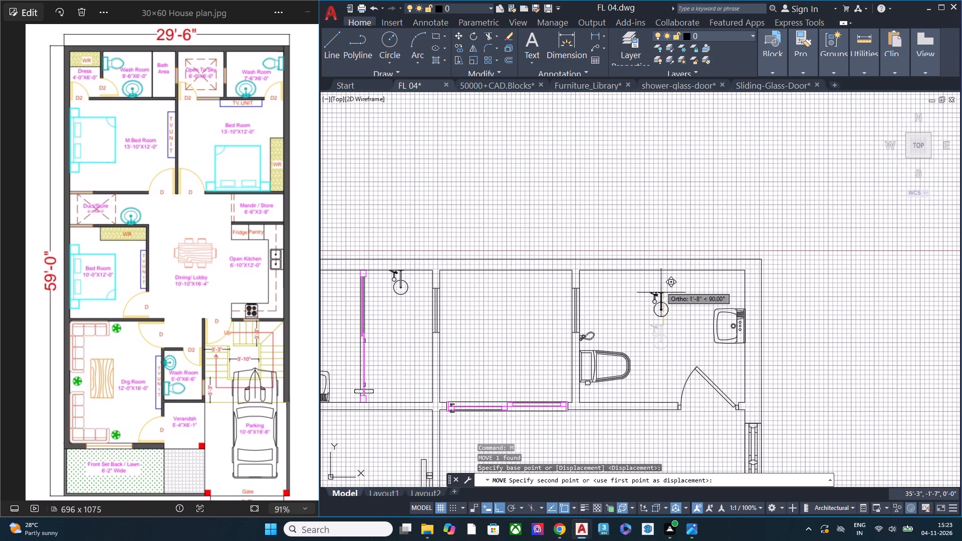
{"action": "scroll", "coordinate": [659, 280], "scroll_direction": "up", "scroll_amount": 3}
{"action": "left_click", "coordinate": [667, 240]}
{"action": "key", "text": "Escape"}
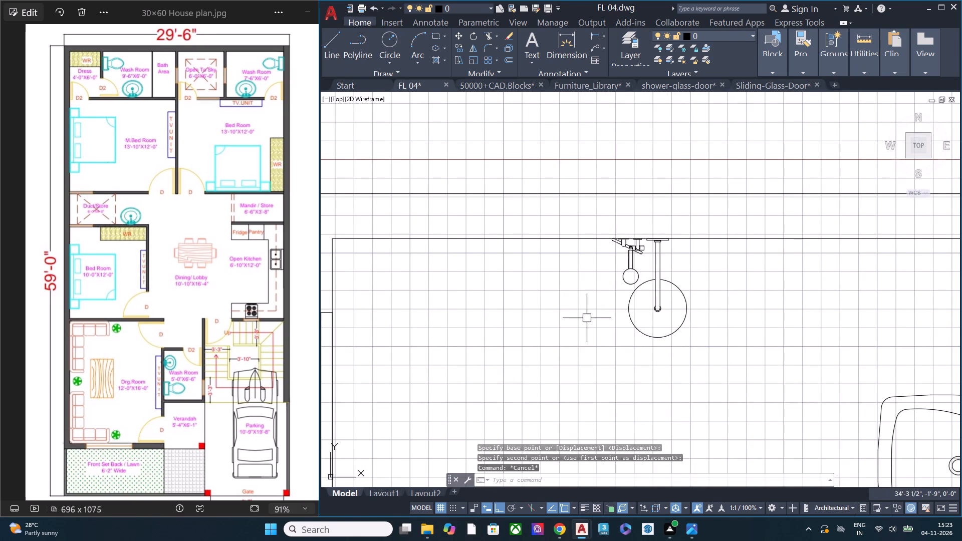
Nudge the toilet and its hand spray slightly down along the Wash Room's side wall.
{"action": "scroll", "coordinate": [602, 340], "scroll_direction": "down", "scroll_amount": 1}
{"action": "scroll", "coordinate": [668, 341], "scroll_direction": "down", "scroll_amount": 2}
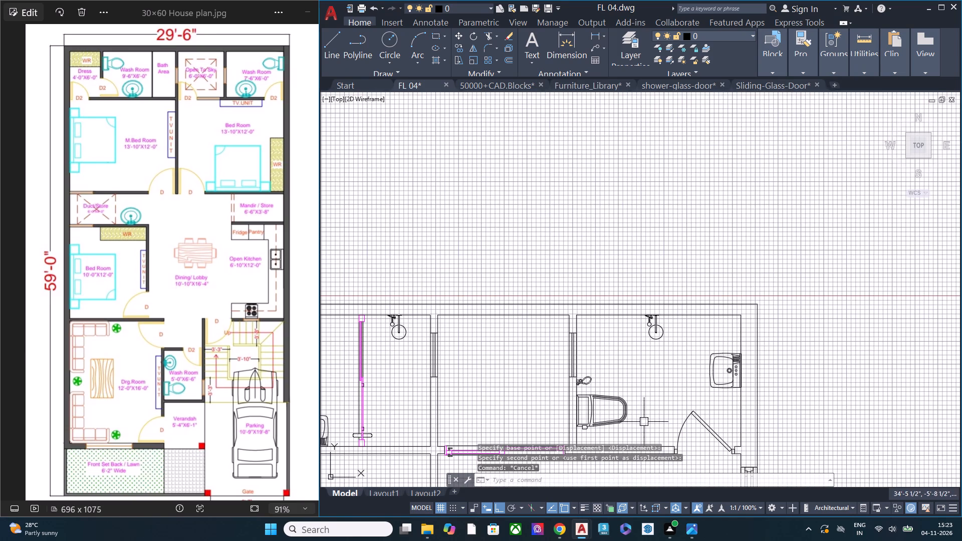
{"action": "middle_click_drag", "start_coordinate": [655, 357], "coordinate": [666, 290]}
{"action": "left_click", "coordinate": [660, 377]}
{"action": "key", "text": "Escape"}
{"action": "left_click", "coordinate": [658, 360]}
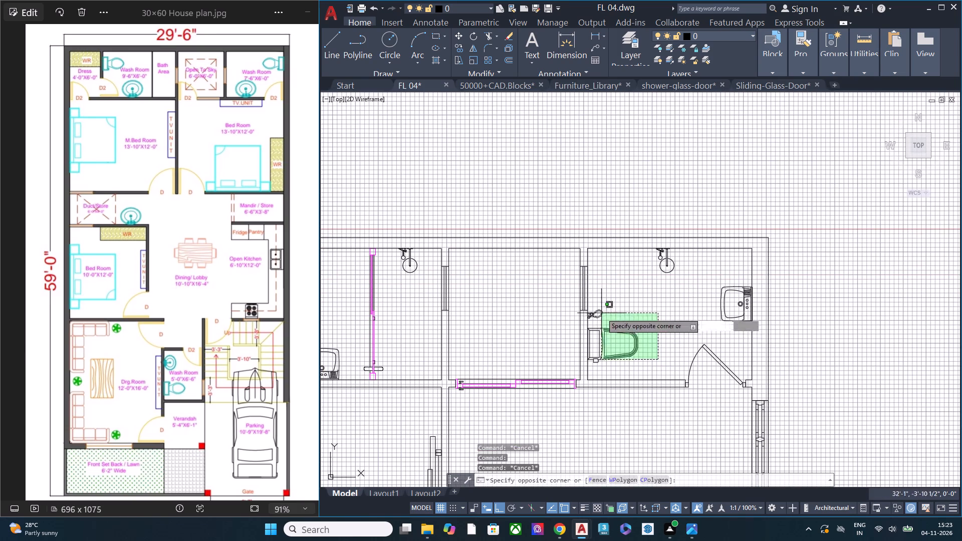
{"action": "left_click", "coordinate": [591, 301]}
{"action": "type", "text": "m"}
{"action": "key", "text": "space"}
{"action": "left_click", "coordinate": [637, 317]}
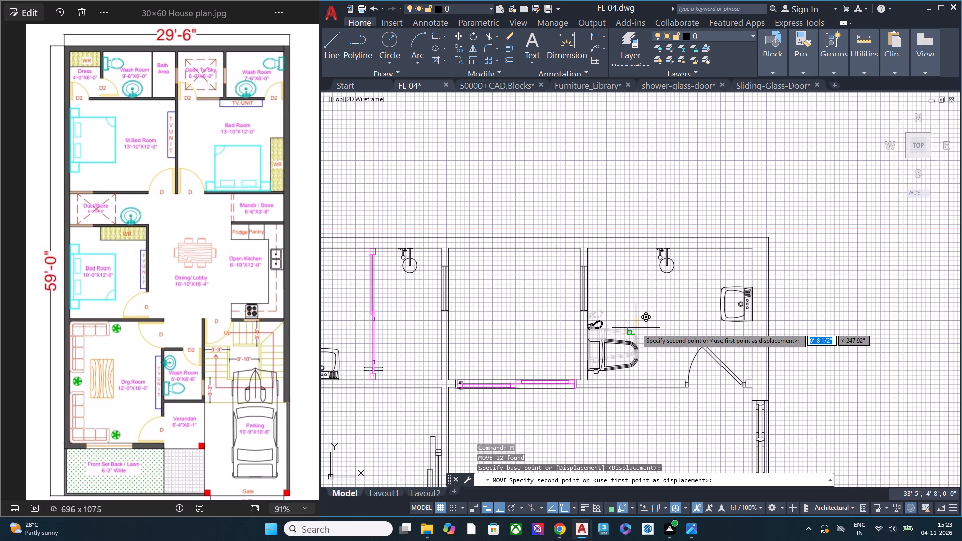
{"action": "left_click", "coordinate": [636, 318]}
{"action": "key", "text": "Escape"}
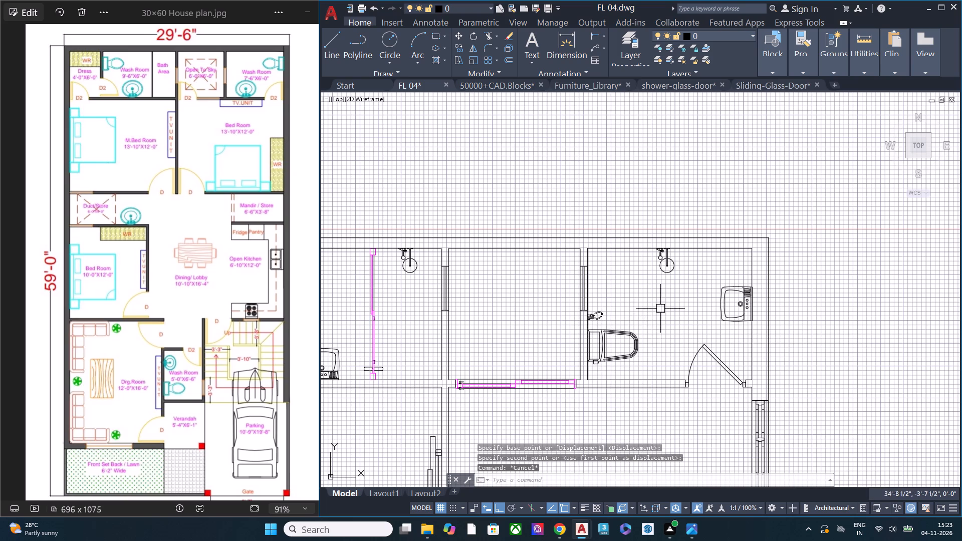
Shift the shower fitting along the Wash Room's upper wall by about 1 1/2", away from the washbasin.
{"action": "scroll", "coordinate": [664, 263], "scroll_direction": "up", "scroll_amount": 2}
{"action": "left_click", "coordinate": [705, 306]}
{"action": "left_click", "coordinate": [628, 242]}
{"action": "type", "text": "m"}
{"action": "key", "text": "space"}
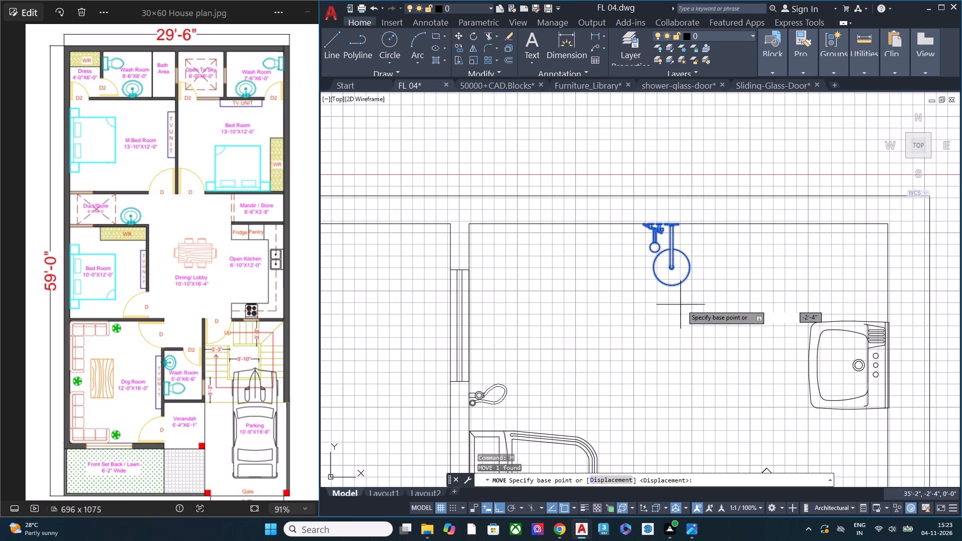
{"action": "left_click", "coordinate": [704, 338]}
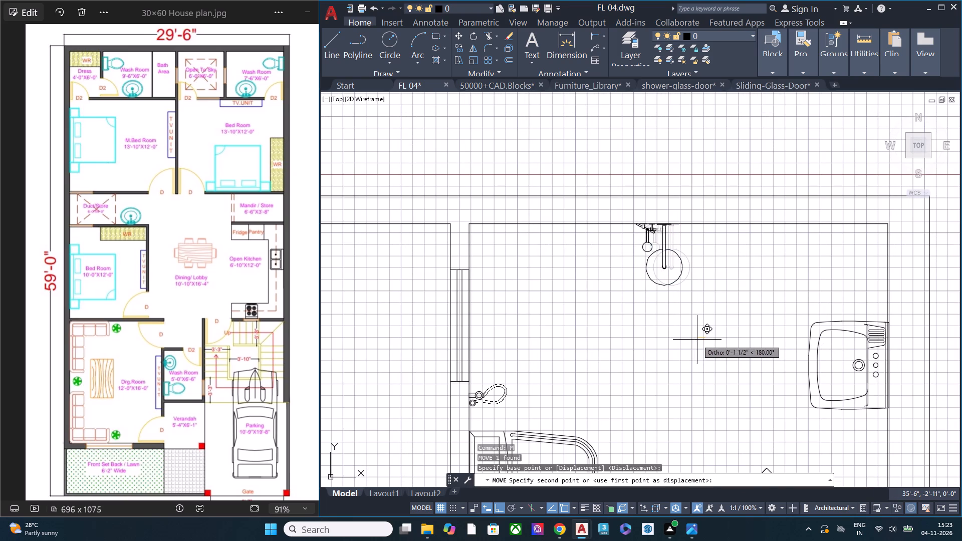
{"action": "left_click", "coordinate": [697, 340]}
{"action": "key", "text": "Escape"}
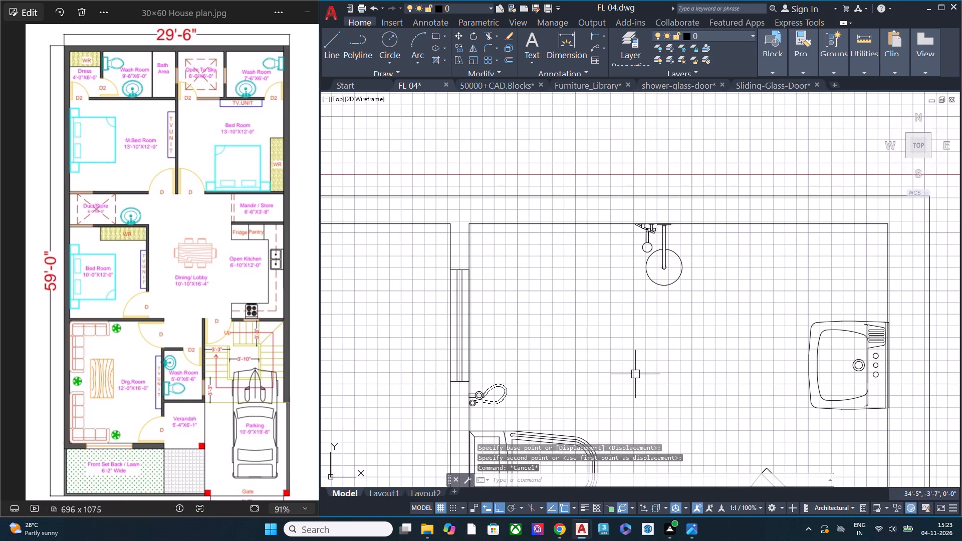
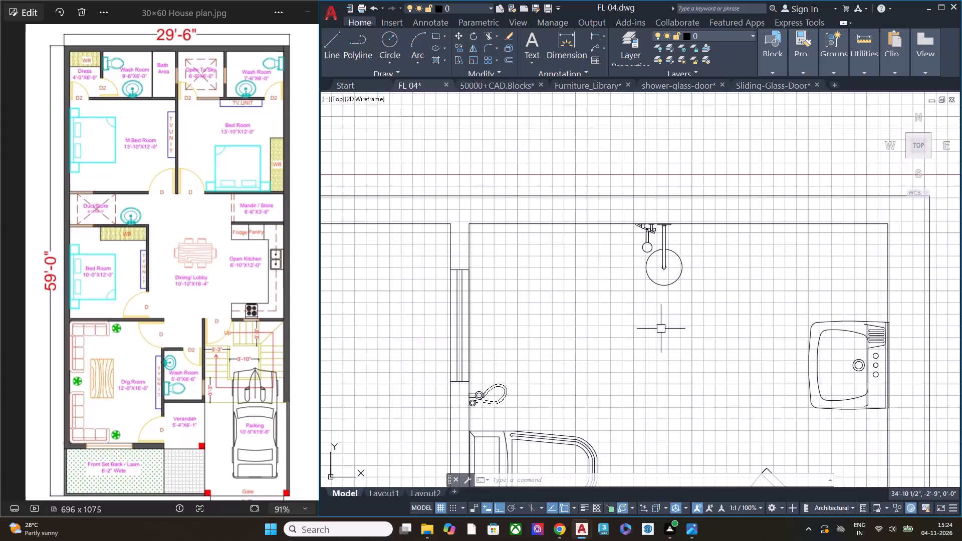
Review the furnished top-row rooms and bedrooms of the plan, from the Wash Room beside Open To Sky across to the Dress.
{"action": "scroll", "coordinate": [608, 306], "scroll_direction": "down", "scroll_amount": 1}
{"action": "middle_click_drag", "start_coordinate": [613, 377], "coordinate": [616, 369]}
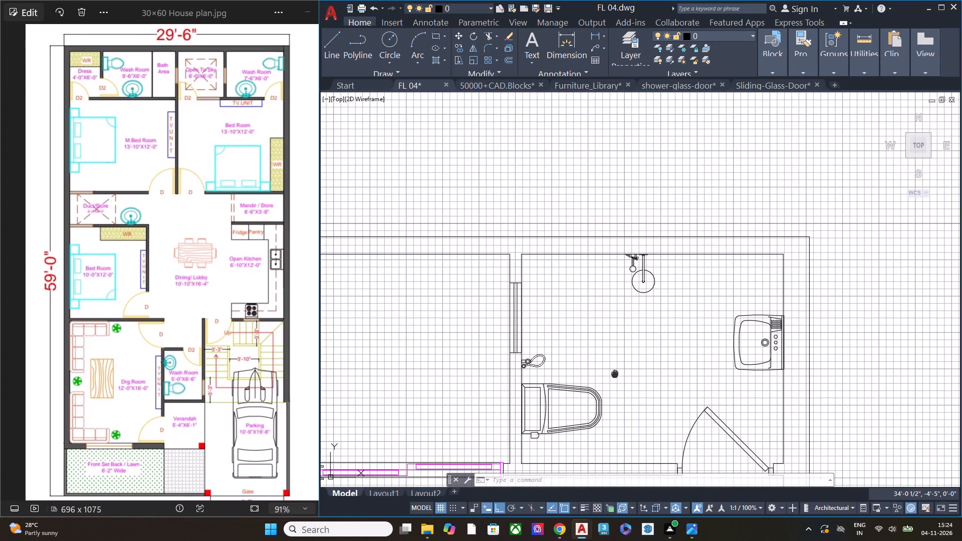
{"action": "middle_click_drag", "start_coordinate": [616, 369], "coordinate": [668, 307]}
{"action": "scroll", "coordinate": [583, 286], "scroll_direction": "down", "scroll_amount": 1}
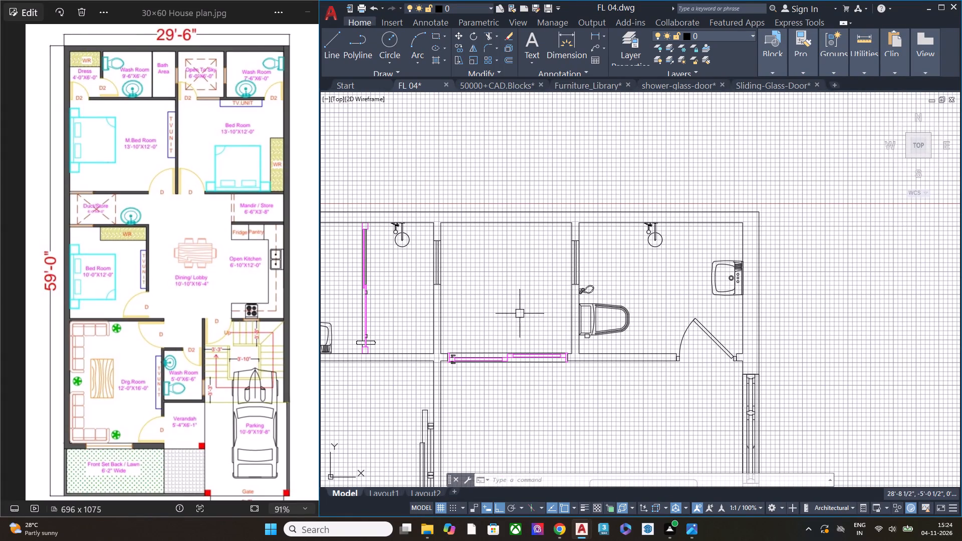
{"action": "middle_click_drag", "start_coordinate": [520, 289], "coordinate": [598, 339]}
{"action": "middle_click_drag", "start_coordinate": [557, 398], "coordinate": [574, 287]}
{"action": "middle_click_drag", "start_coordinate": [565, 381], "coordinate": [594, 286]}
{"action": "scroll", "coordinate": [594, 285], "scroll_direction": "up", "scroll_amount": 1}
{"action": "scroll", "coordinate": [594, 288], "scroll_direction": "down", "scroll_amount": 1}
{"action": "middle_click_drag", "start_coordinate": [501, 341], "coordinate": [658, 319]}
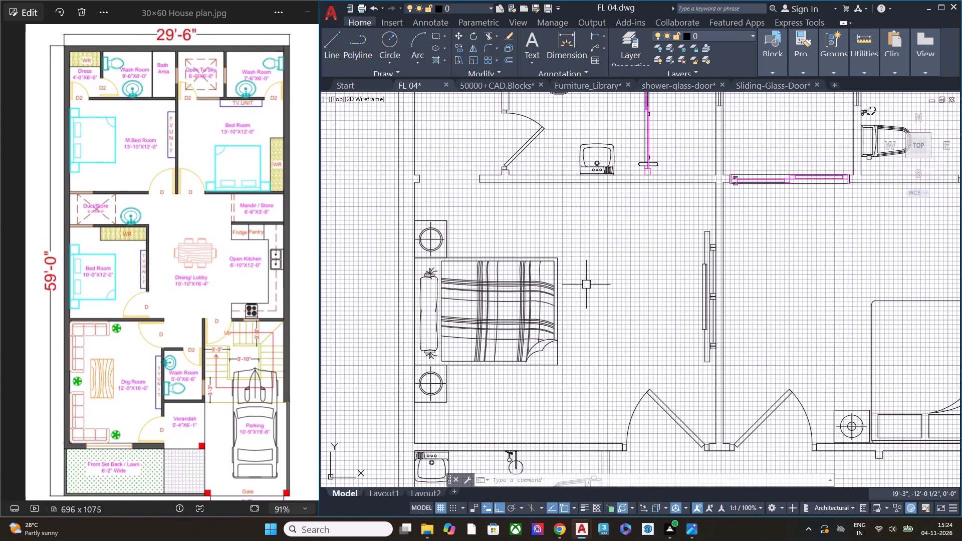
{"action": "middle_click_drag", "start_coordinate": [540, 260], "coordinate": [603, 360]}
{"action": "middle_click_drag", "start_coordinate": [489, 247], "coordinate": [513, 295]}
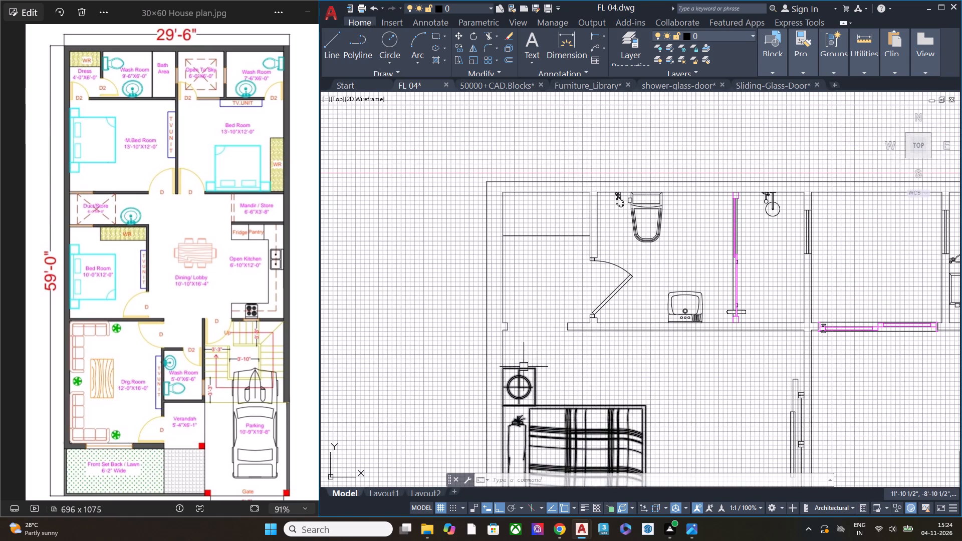
{"action": "scroll", "coordinate": [517, 342], "scroll_direction": "up", "scroll_amount": 1}
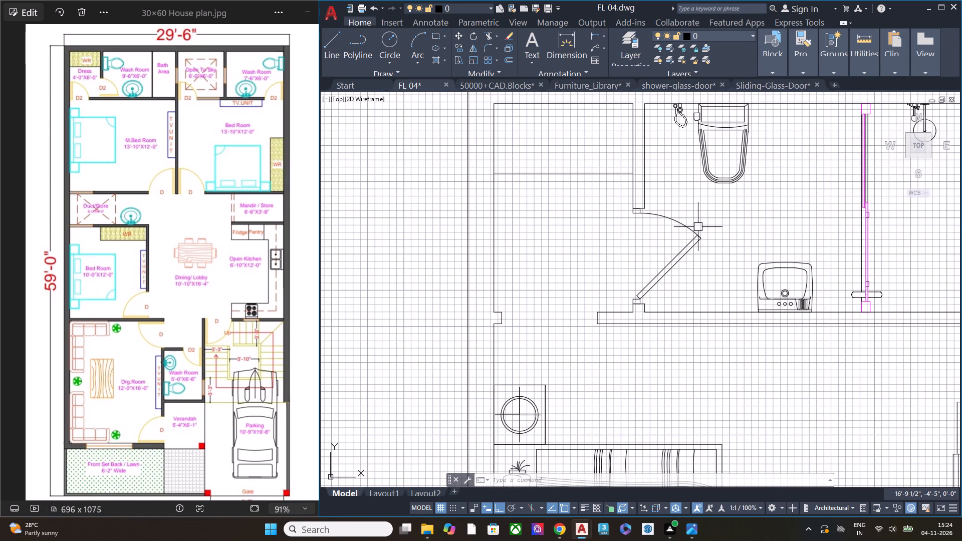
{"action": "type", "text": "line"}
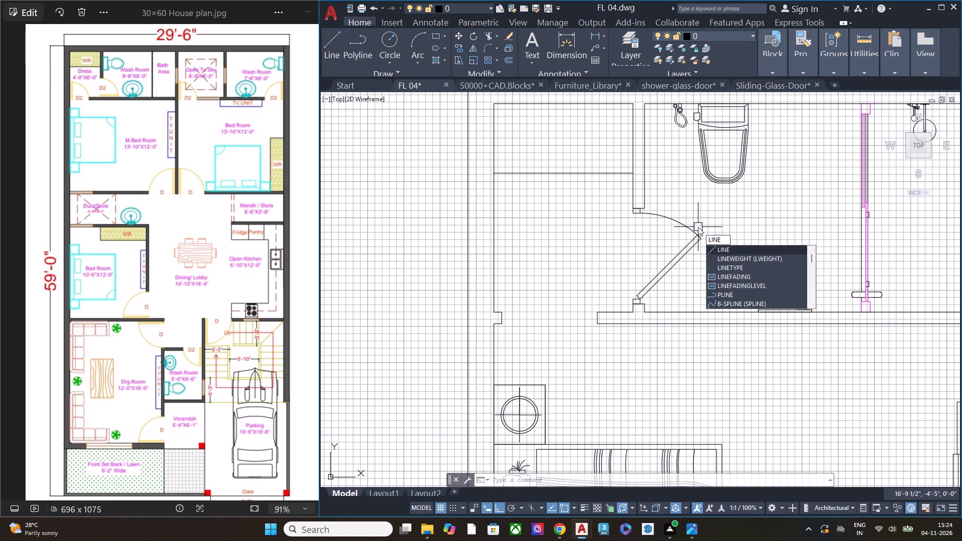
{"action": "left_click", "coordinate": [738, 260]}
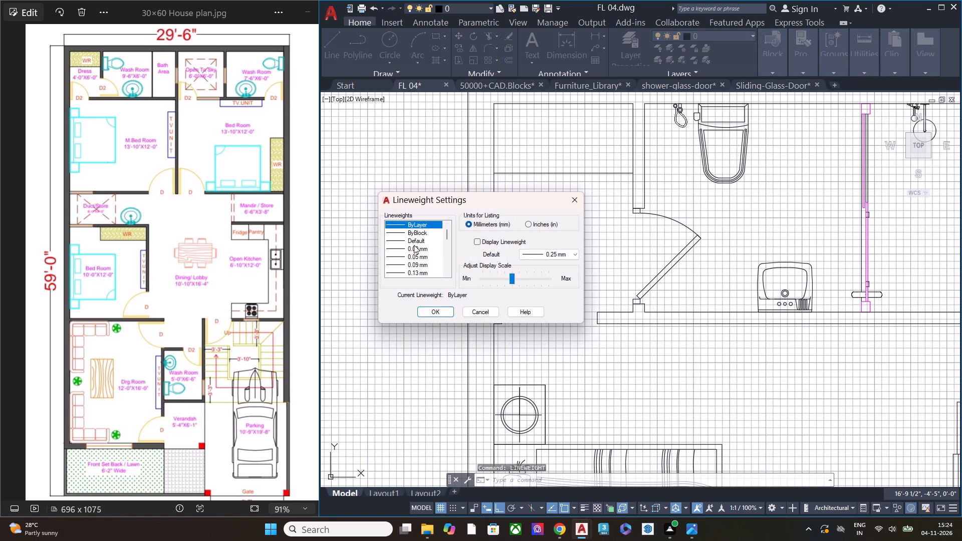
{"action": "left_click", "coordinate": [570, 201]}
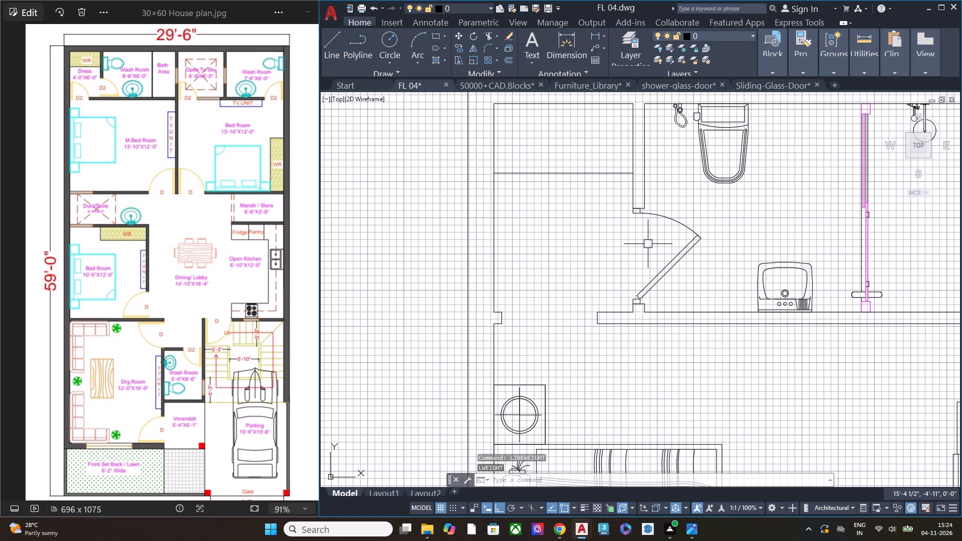
Load the ACAD_ISO02W100 (ISO dash) linetype into the drawing.
{"action": "type", "text": "line"}
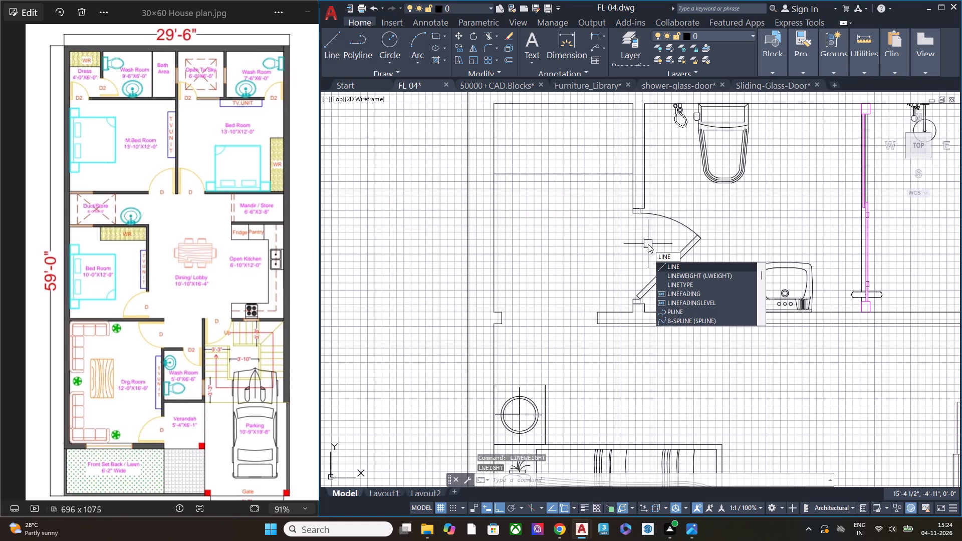
{"action": "left_click", "coordinate": [690, 285]}
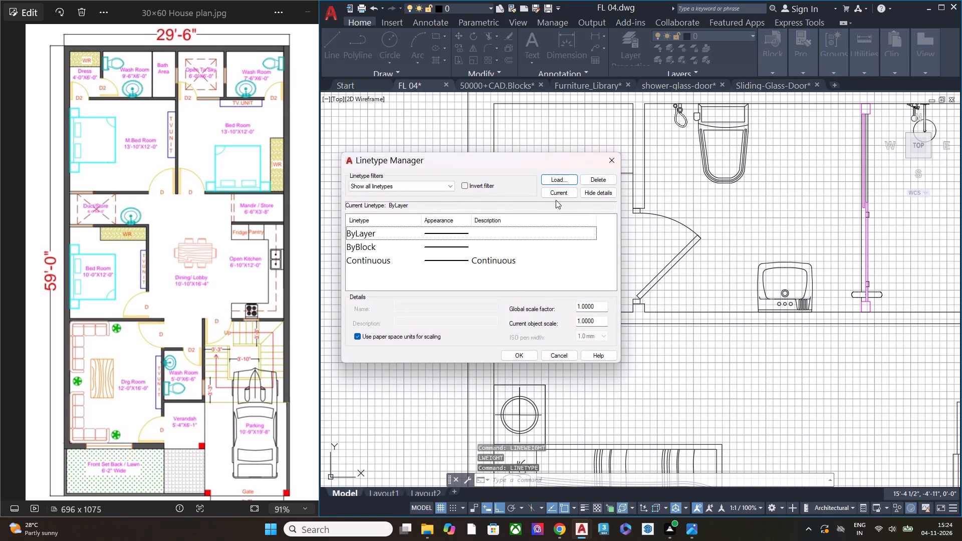
{"action": "left_click", "coordinate": [550, 181]}
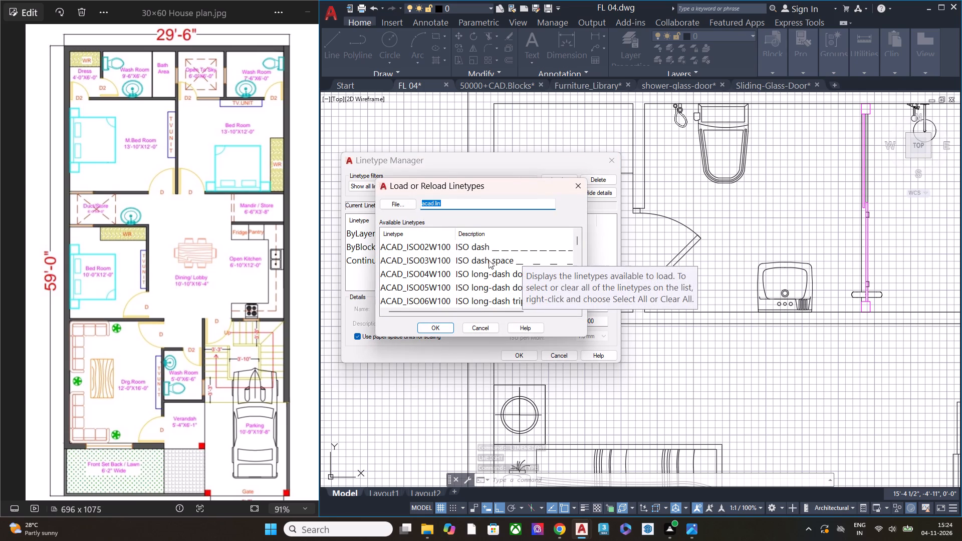
{"action": "left_click", "coordinate": [533, 251]}
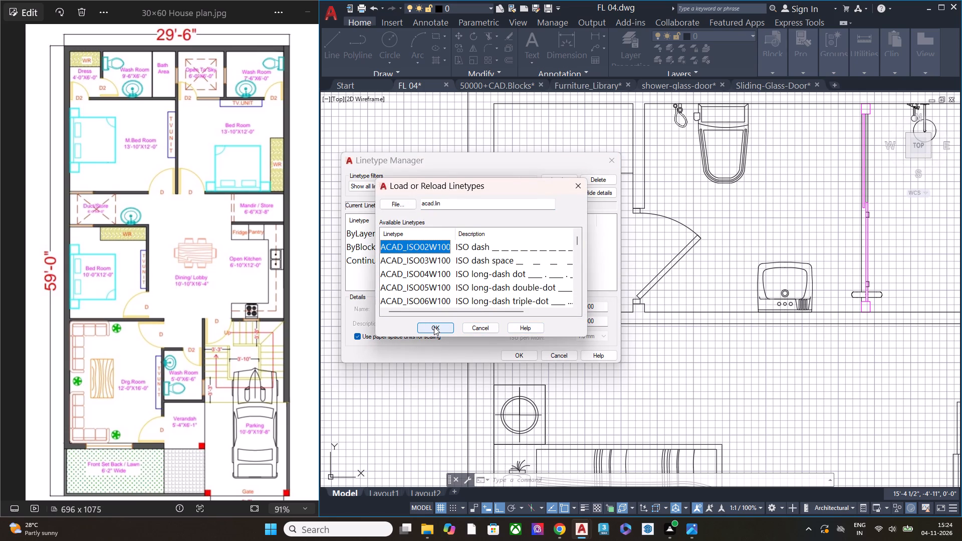
{"action": "left_click", "coordinate": [434, 326]}
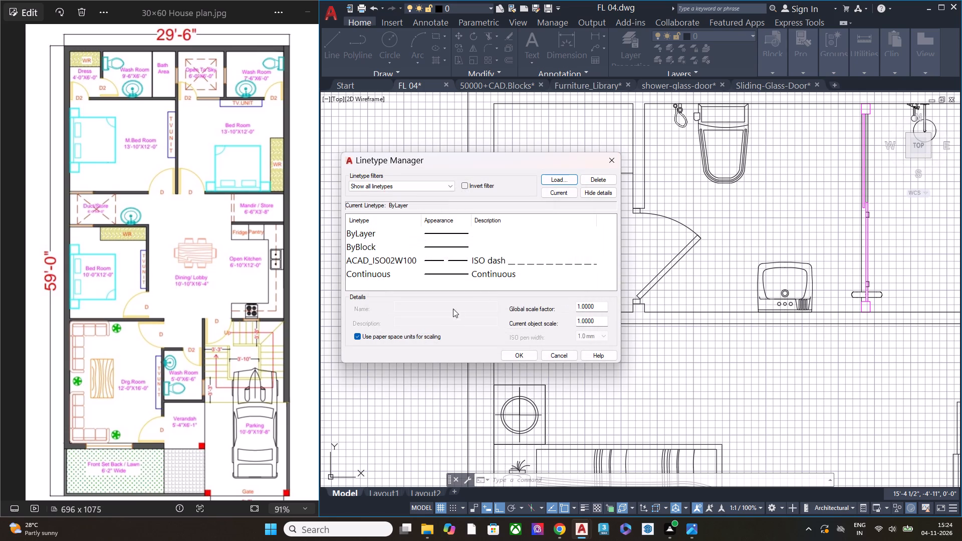
{"action": "left_click", "coordinate": [474, 261]}
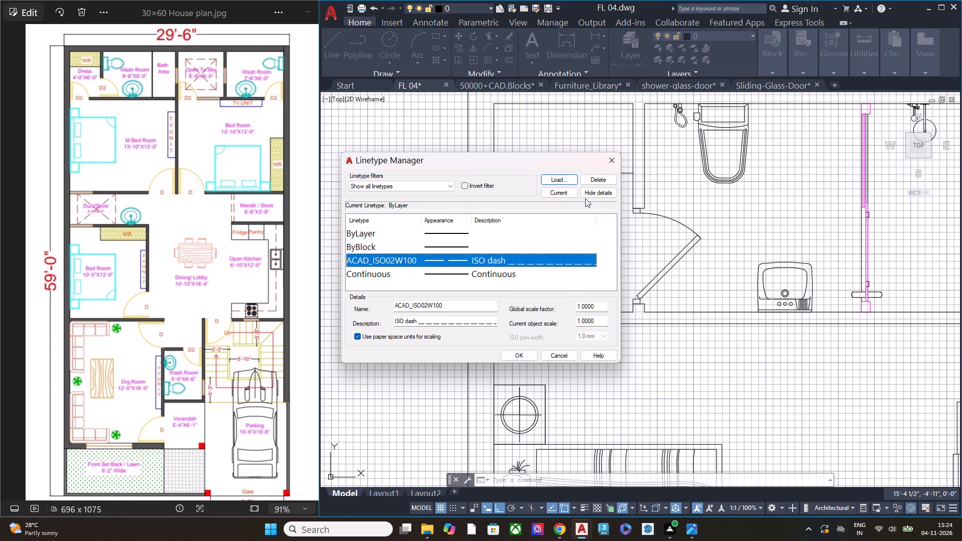
{"action": "left_click", "coordinate": [463, 187]}
{"action": "left_click", "coordinate": [463, 187]}
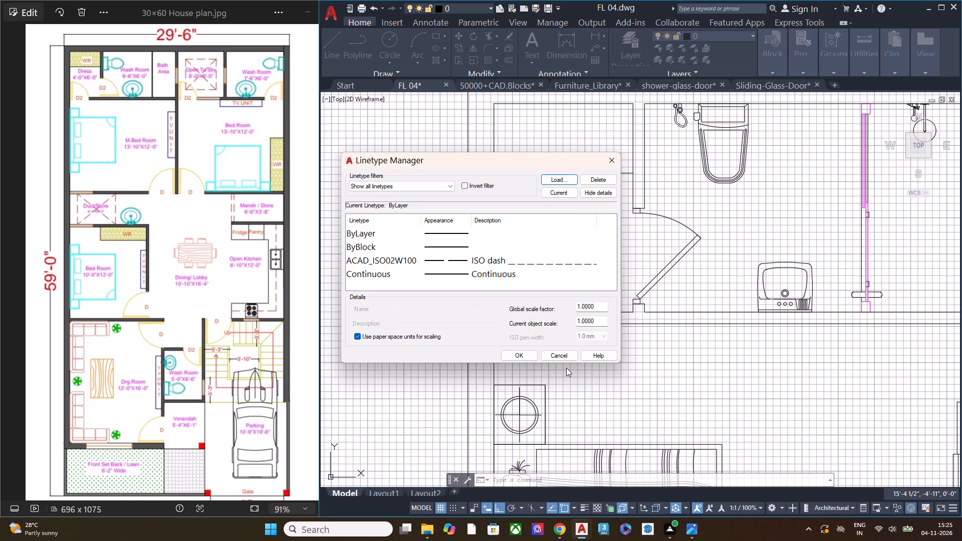
{"action": "left_click", "coordinate": [522, 359]}
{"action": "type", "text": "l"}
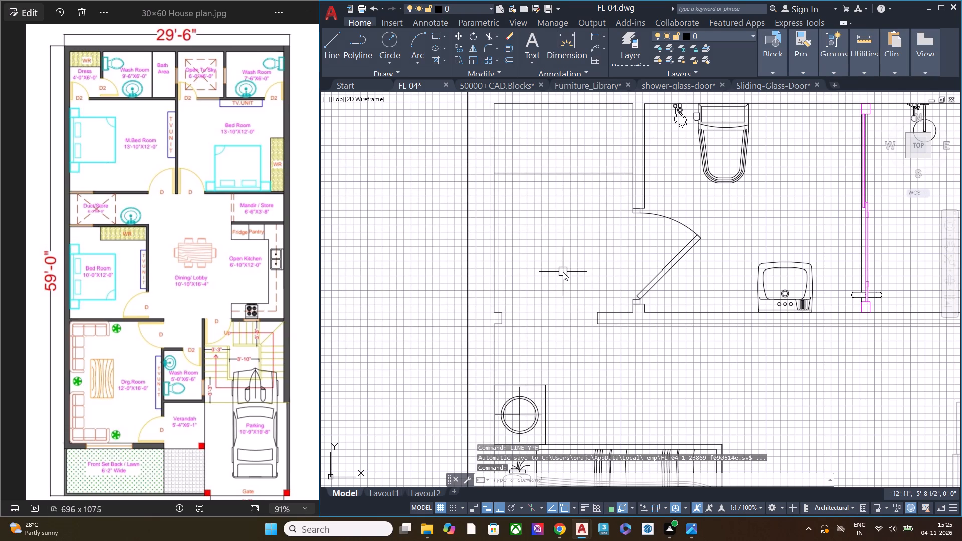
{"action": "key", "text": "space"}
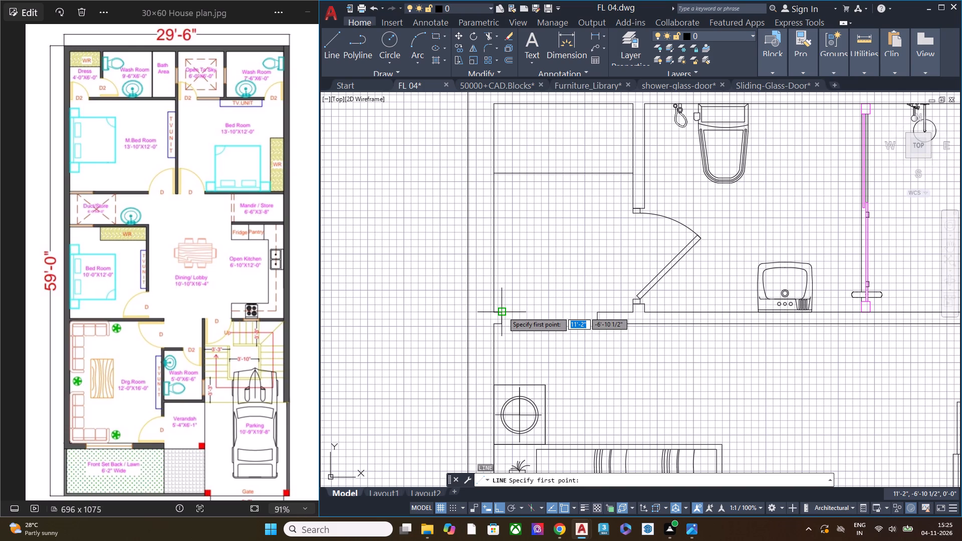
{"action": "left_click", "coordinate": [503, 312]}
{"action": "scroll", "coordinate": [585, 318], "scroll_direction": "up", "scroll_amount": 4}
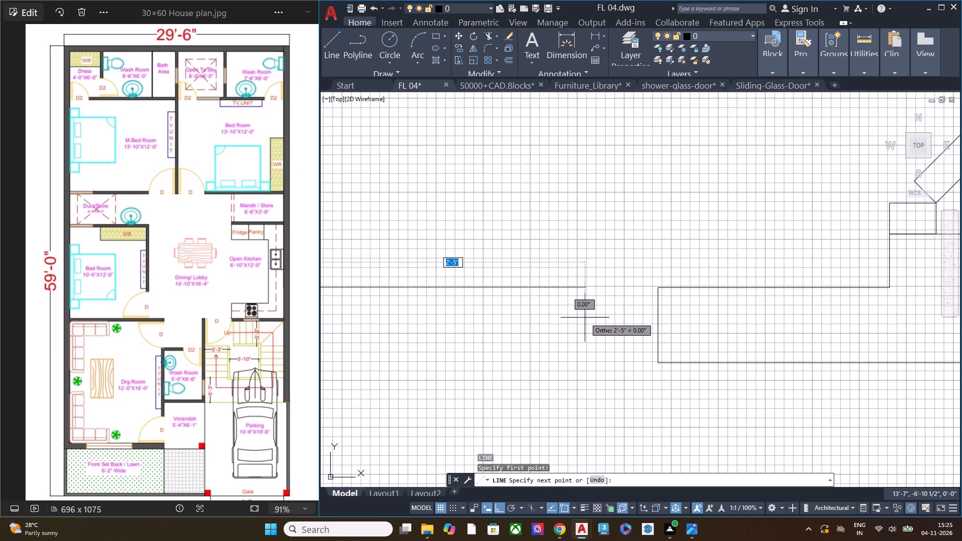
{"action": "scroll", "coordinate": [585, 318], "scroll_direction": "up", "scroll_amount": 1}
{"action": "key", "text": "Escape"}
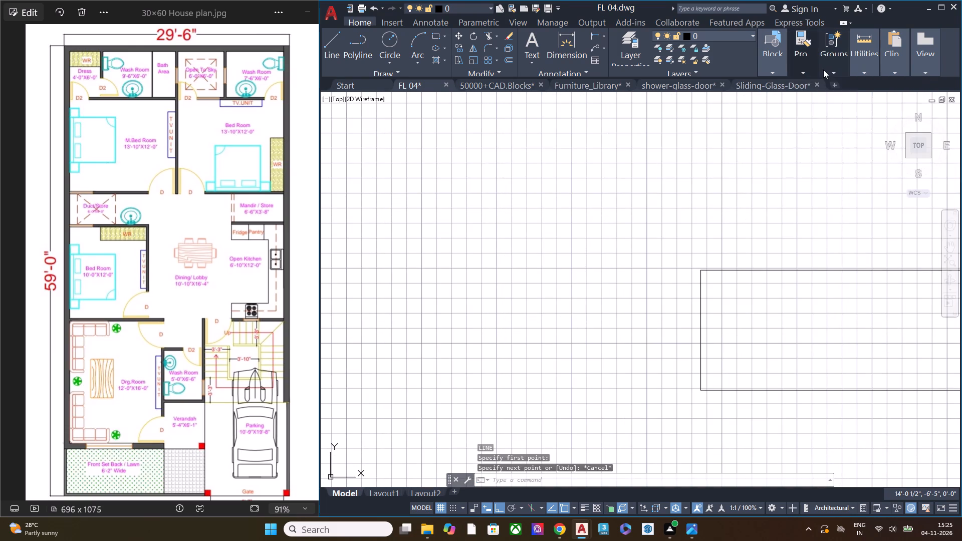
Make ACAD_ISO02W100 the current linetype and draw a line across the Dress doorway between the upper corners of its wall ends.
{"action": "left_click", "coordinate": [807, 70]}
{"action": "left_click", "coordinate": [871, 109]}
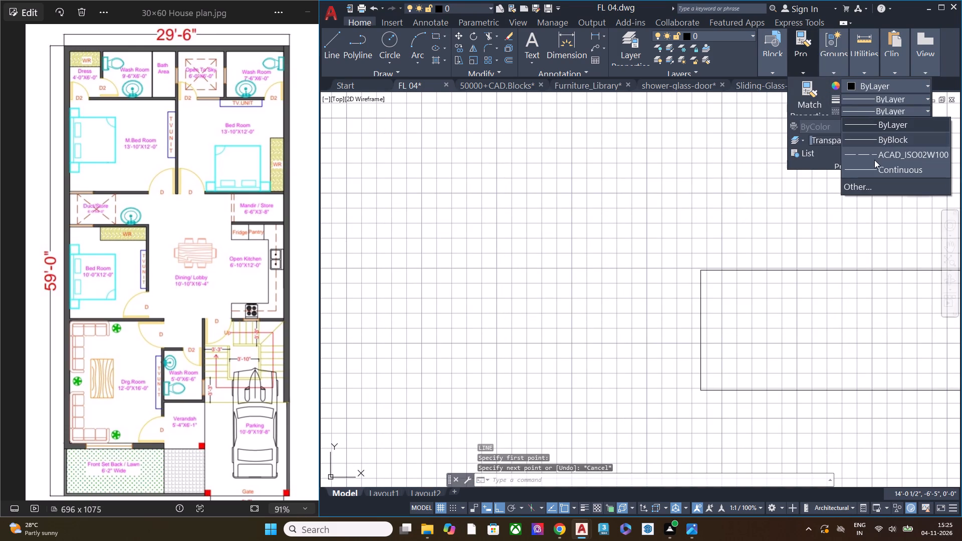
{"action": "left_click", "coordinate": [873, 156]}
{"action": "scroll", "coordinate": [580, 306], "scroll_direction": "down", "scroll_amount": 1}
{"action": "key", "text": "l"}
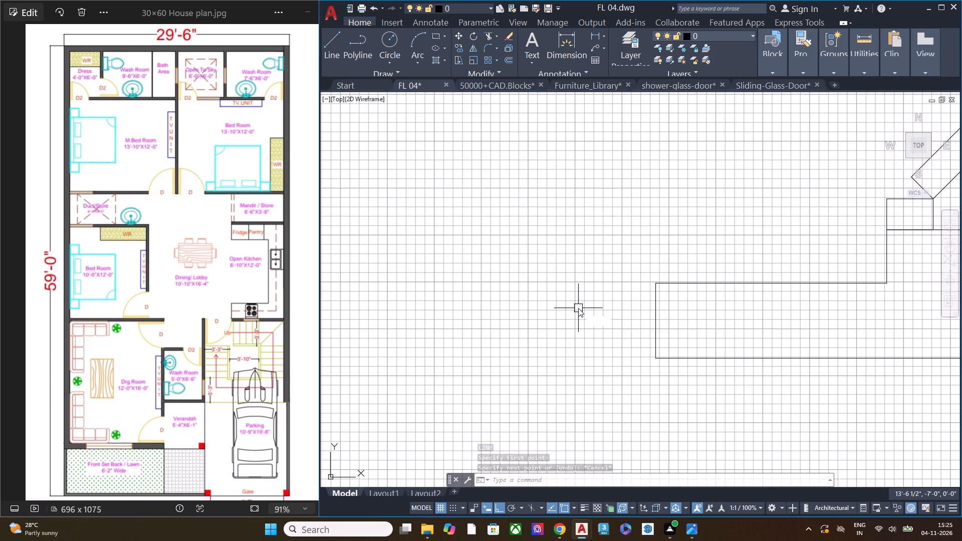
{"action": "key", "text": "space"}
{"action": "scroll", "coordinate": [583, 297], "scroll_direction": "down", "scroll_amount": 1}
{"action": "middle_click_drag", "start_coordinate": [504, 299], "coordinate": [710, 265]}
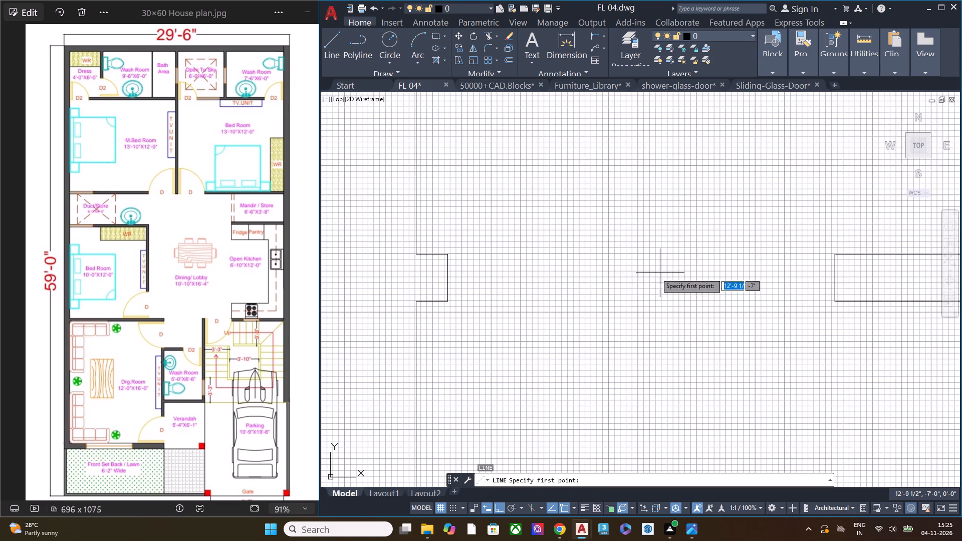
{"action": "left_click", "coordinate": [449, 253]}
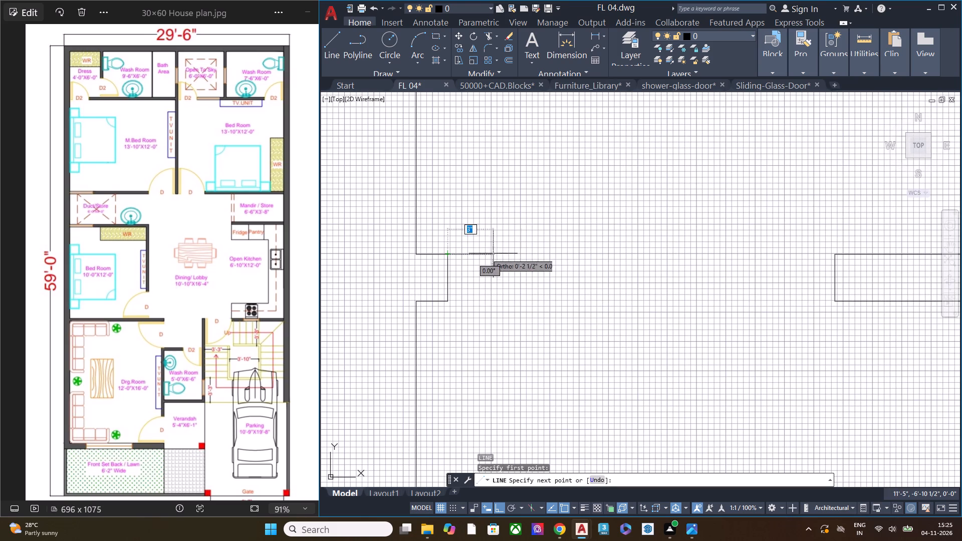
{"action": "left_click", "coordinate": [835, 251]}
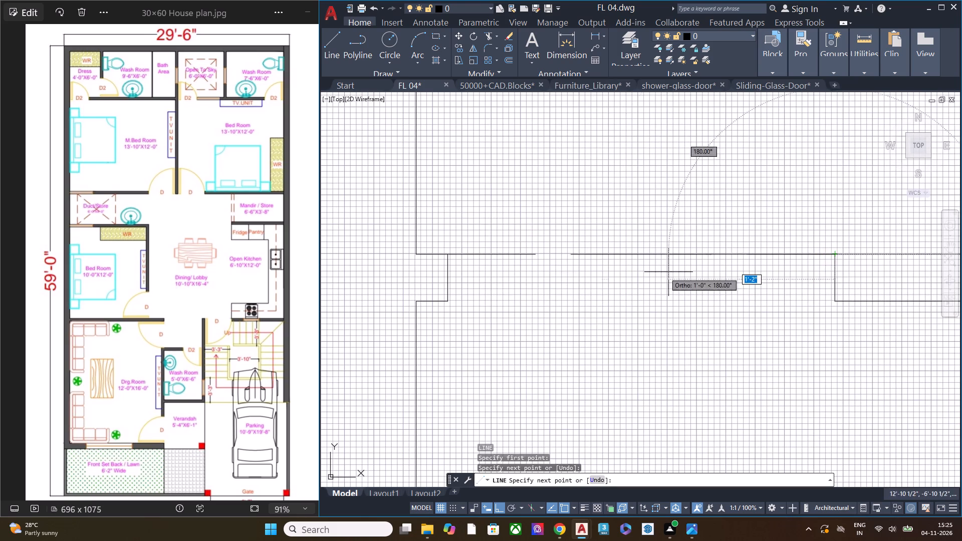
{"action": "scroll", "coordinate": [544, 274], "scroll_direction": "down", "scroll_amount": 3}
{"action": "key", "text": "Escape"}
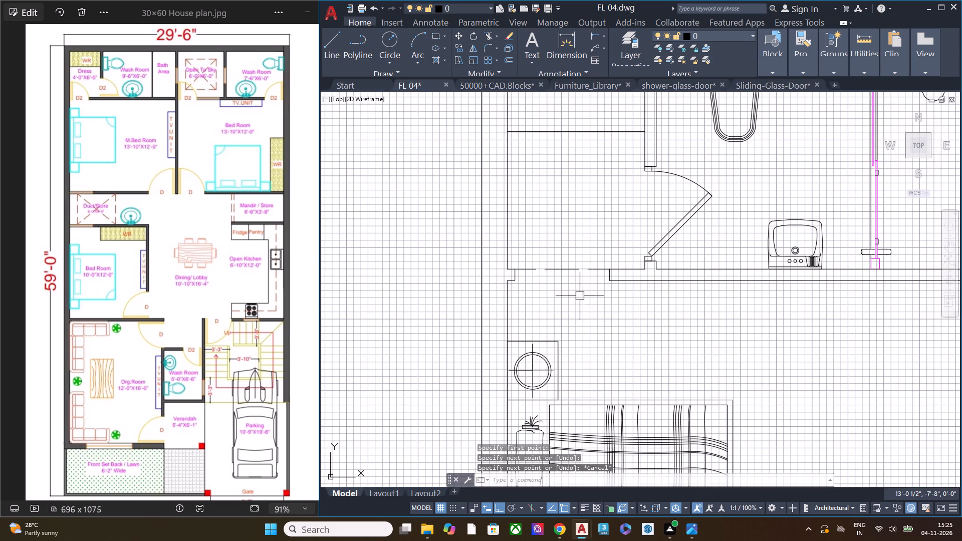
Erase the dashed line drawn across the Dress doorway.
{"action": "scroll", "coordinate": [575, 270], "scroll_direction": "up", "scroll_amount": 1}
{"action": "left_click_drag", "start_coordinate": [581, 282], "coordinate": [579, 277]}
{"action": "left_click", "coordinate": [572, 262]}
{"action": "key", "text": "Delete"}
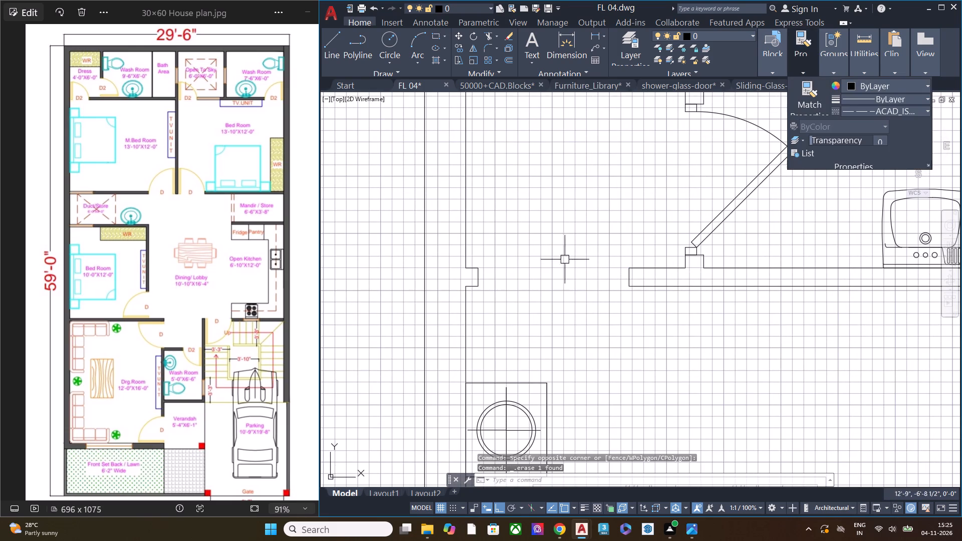
Load the ACAD_ISO03W100 (ISO dash space) linetype and make it the current linetype.
{"action": "type", "text": "line"}
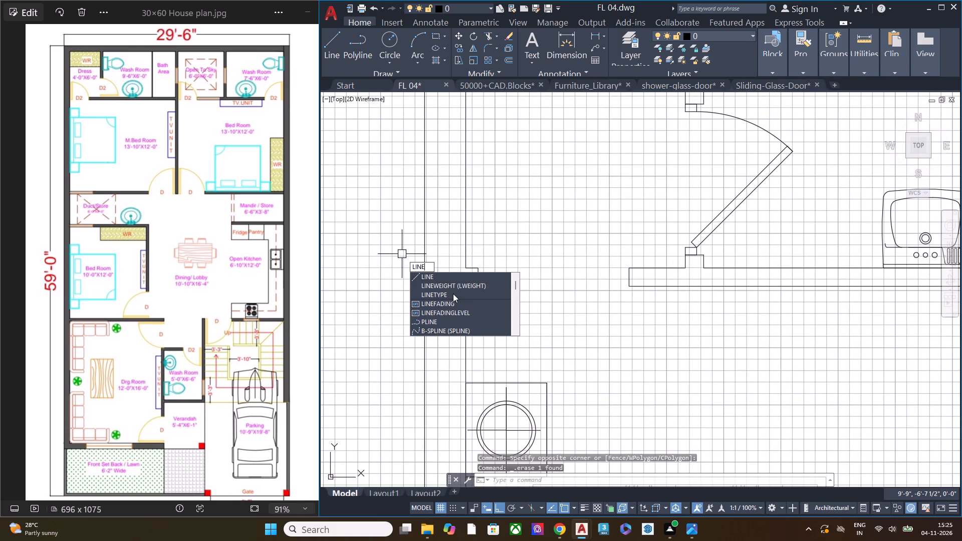
{"action": "left_click", "coordinate": [453, 294]}
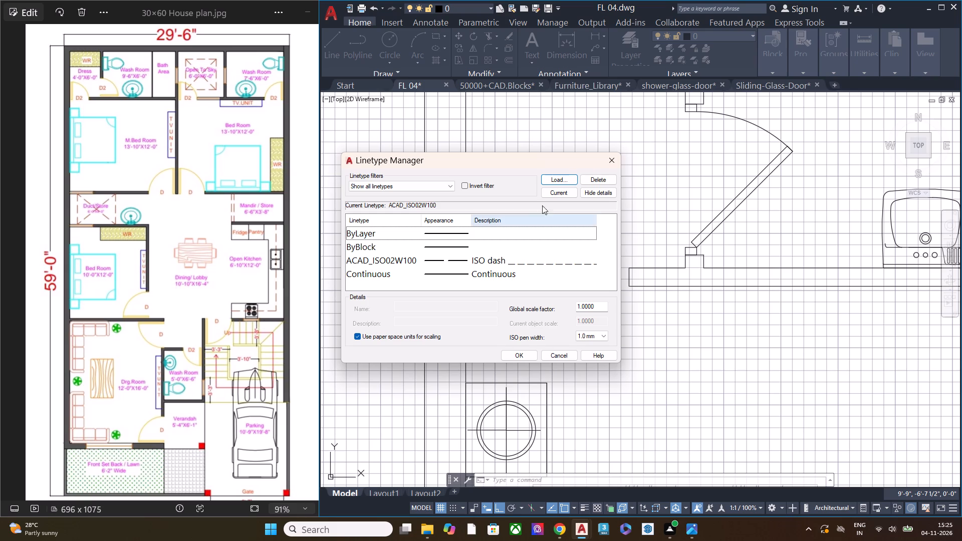
{"action": "left_click", "coordinate": [558, 180]}
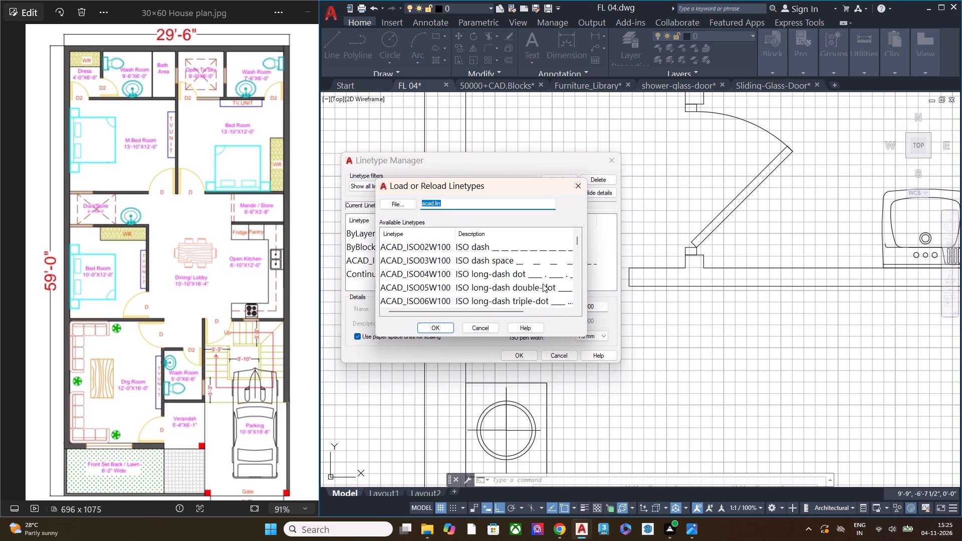
{"action": "left_click", "coordinate": [502, 266]}
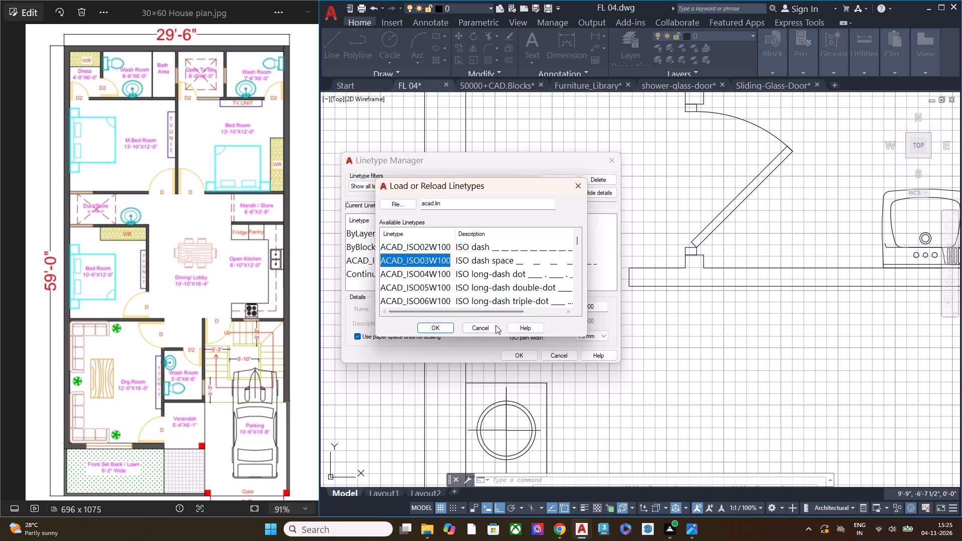
{"action": "left_click", "coordinate": [438, 329]}
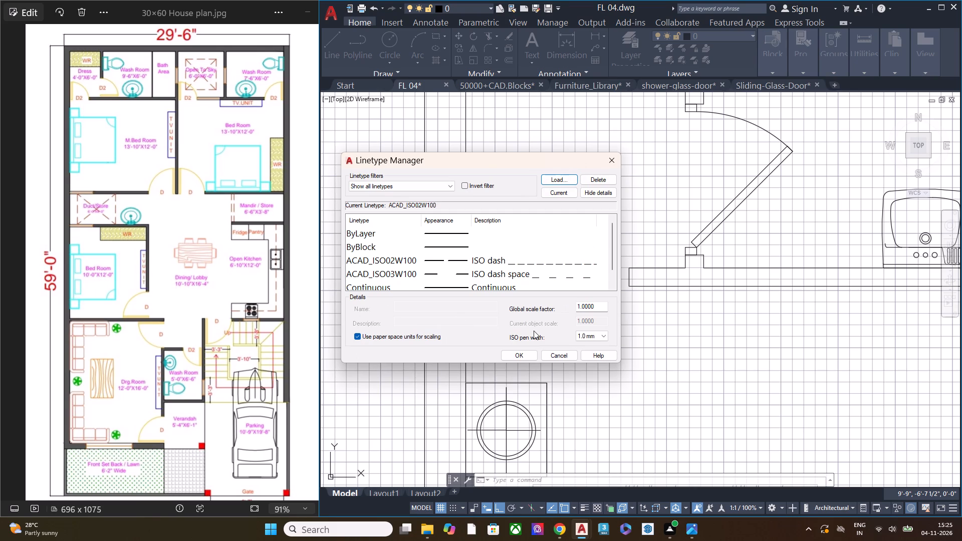
{"action": "left_click", "coordinate": [514, 354]}
{"action": "left_click", "coordinate": [802, 65]}
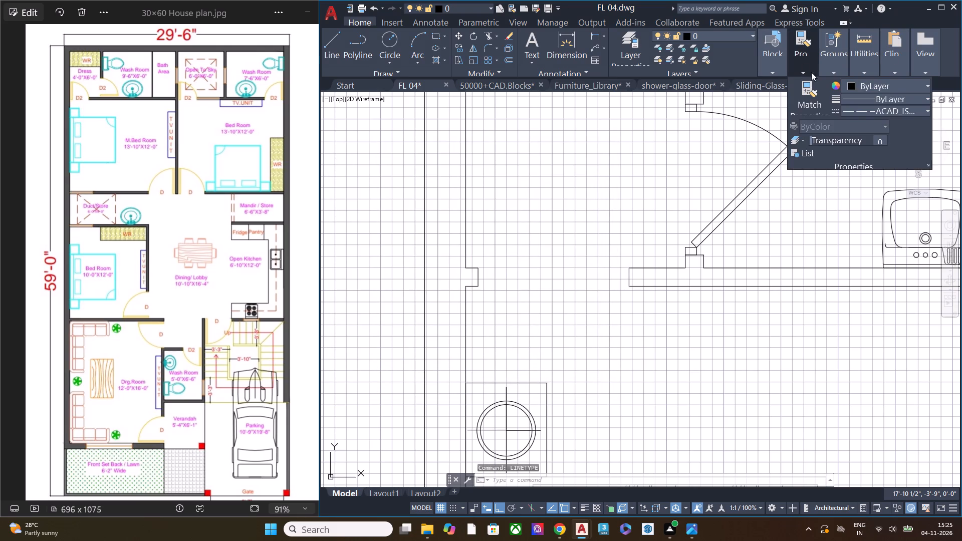
{"action": "left_click", "coordinate": [862, 106]}
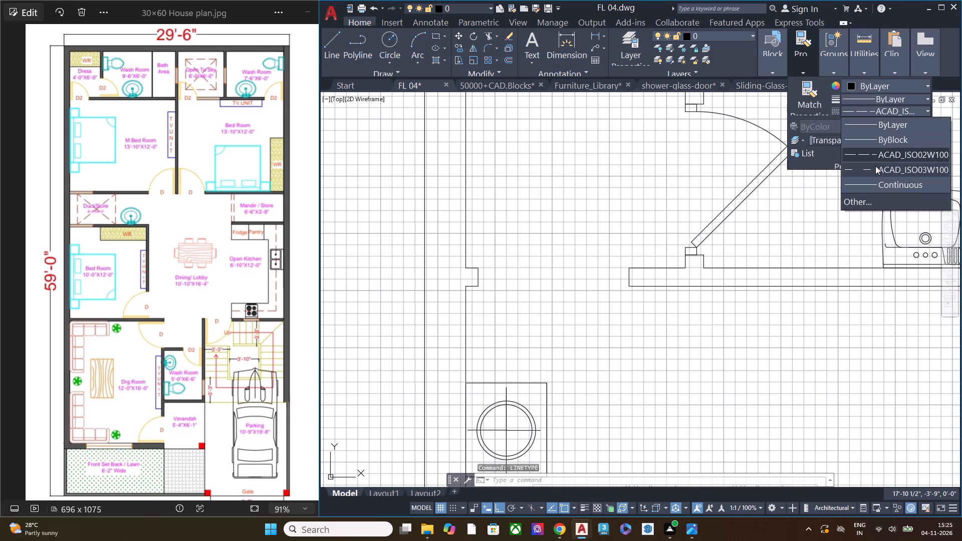
{"action": "left_click", "coordinate": [875, 166]}
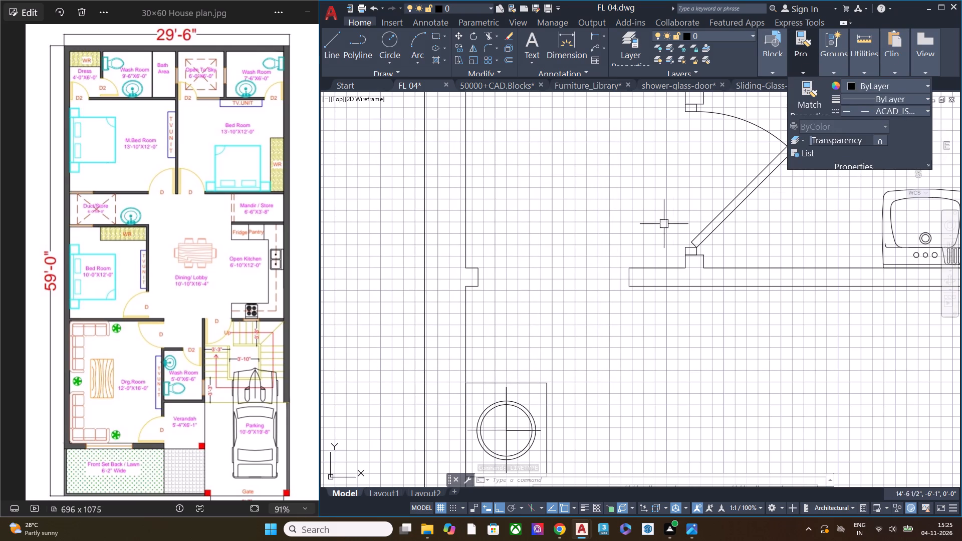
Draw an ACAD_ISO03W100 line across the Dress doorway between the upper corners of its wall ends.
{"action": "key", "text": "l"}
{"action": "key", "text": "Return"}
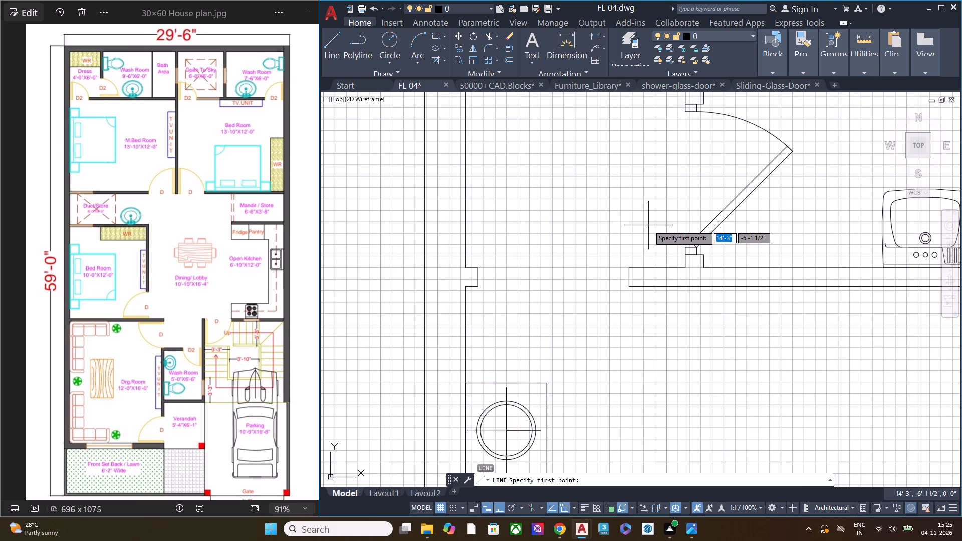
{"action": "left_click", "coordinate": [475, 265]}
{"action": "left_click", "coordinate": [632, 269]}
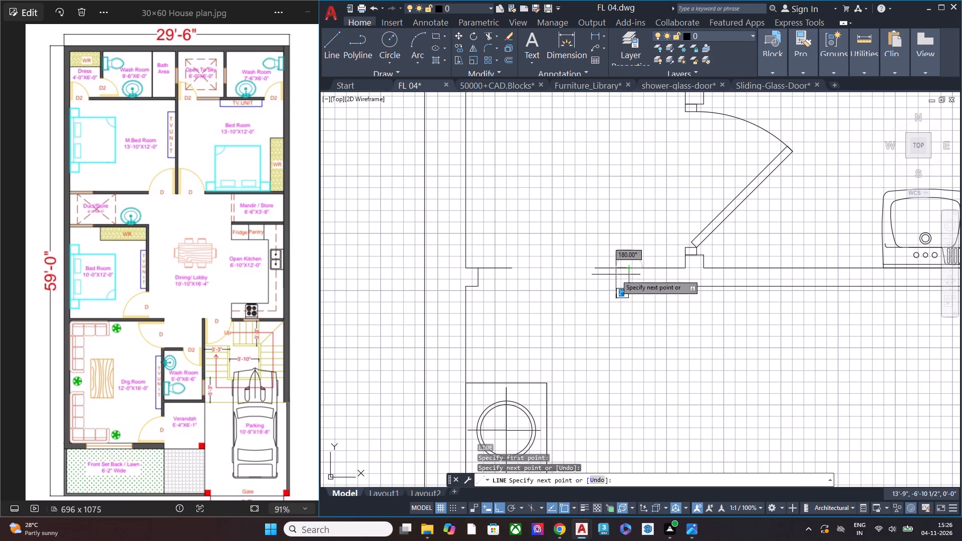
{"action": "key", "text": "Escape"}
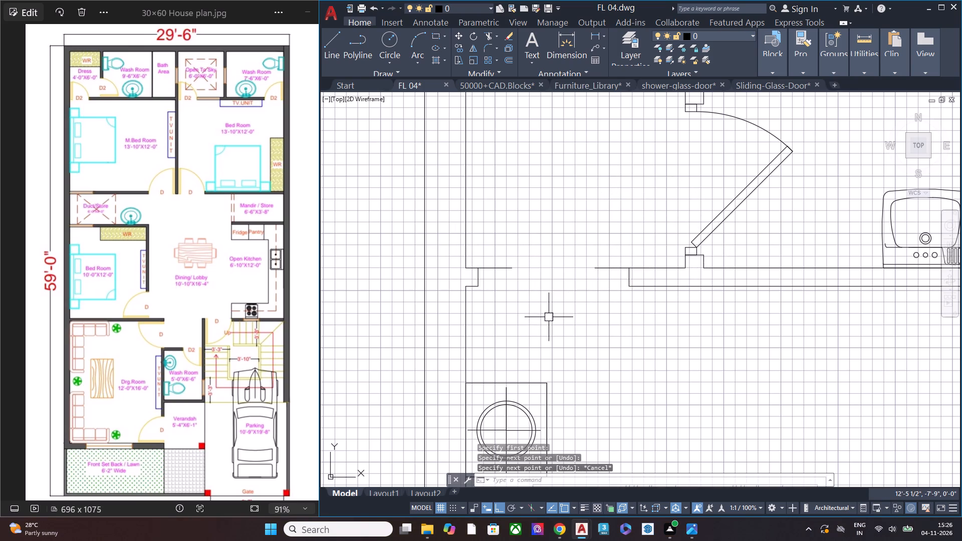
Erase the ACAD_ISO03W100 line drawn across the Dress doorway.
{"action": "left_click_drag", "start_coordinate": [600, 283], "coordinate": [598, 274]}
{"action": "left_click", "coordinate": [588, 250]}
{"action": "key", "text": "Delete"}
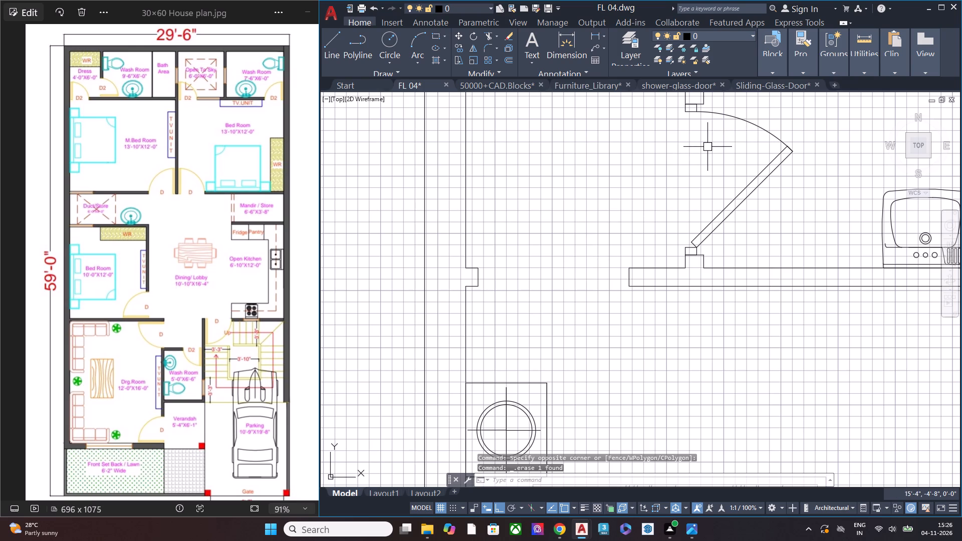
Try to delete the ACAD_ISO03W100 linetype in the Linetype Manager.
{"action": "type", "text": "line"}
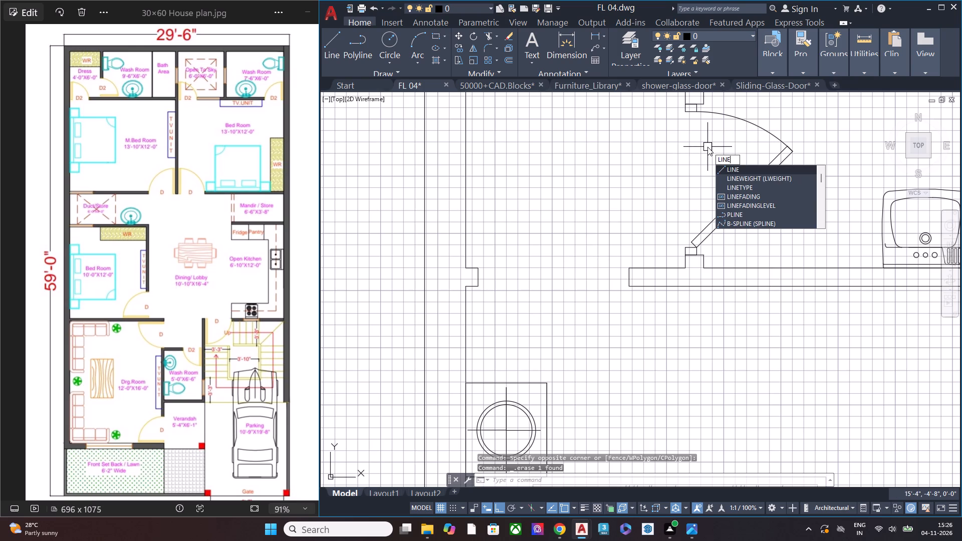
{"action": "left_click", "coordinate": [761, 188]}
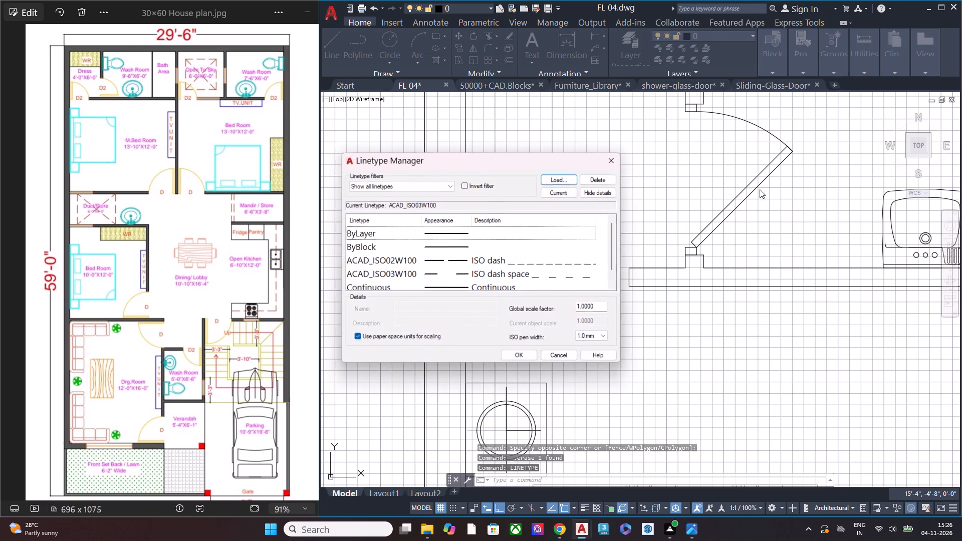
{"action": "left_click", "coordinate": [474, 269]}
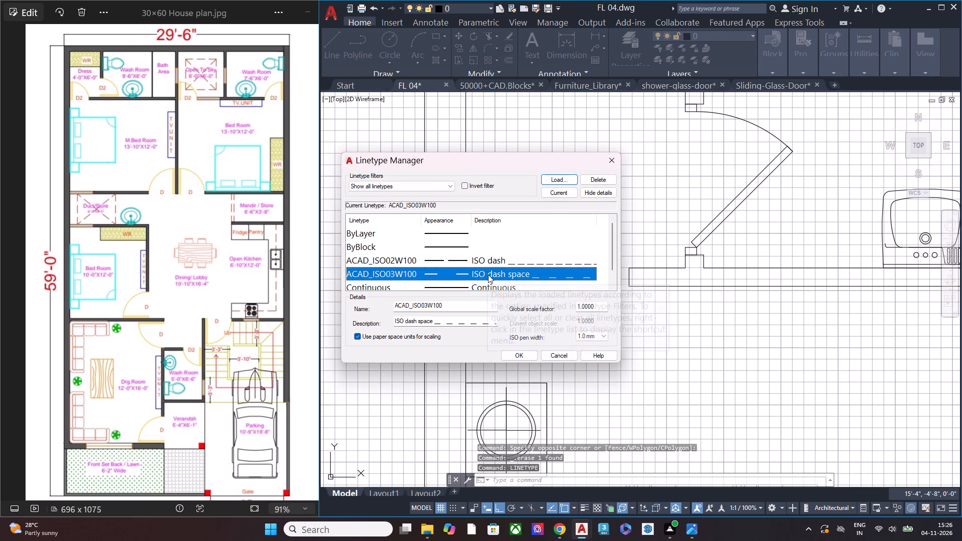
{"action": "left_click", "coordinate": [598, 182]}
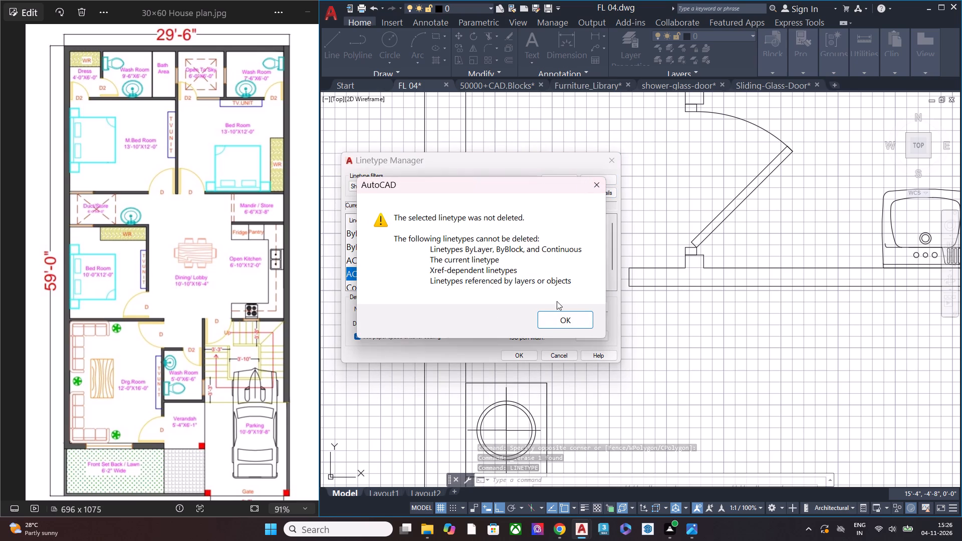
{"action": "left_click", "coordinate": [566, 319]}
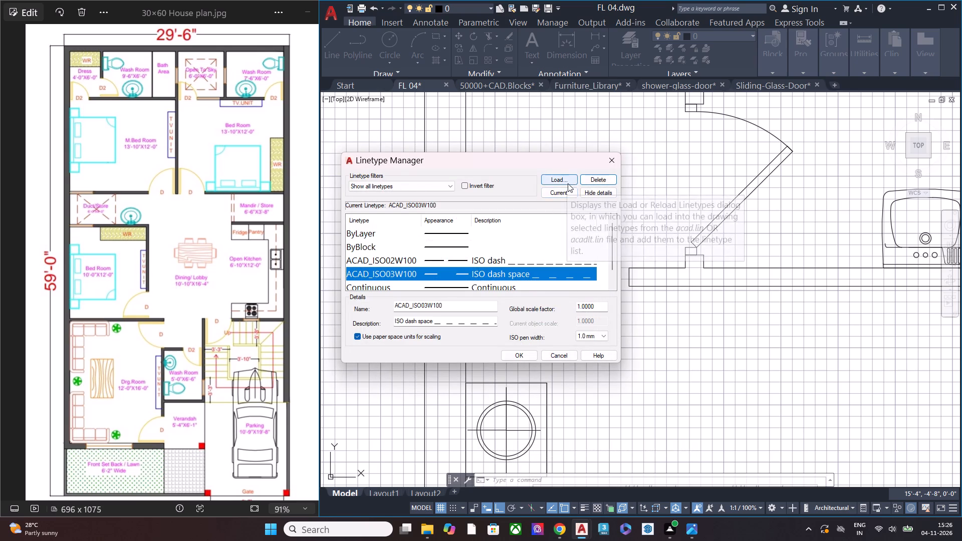
Load the DASHED linetype from acad.lin into the drawing.
{"action": "left_click", "coordinate": [568, 183]}
{"action": "scroll", "coordinate": [509, 274], "scroll_direction": "down", "scroll_amount": 1}
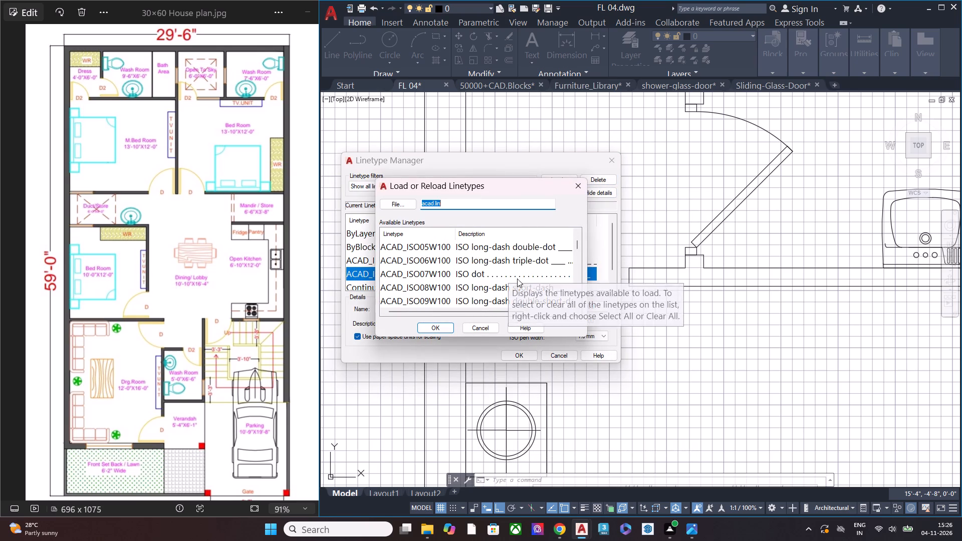
{"action": "left_click_drag", "start_coordinate": [454, 313], "coordinate": [512, 313]}
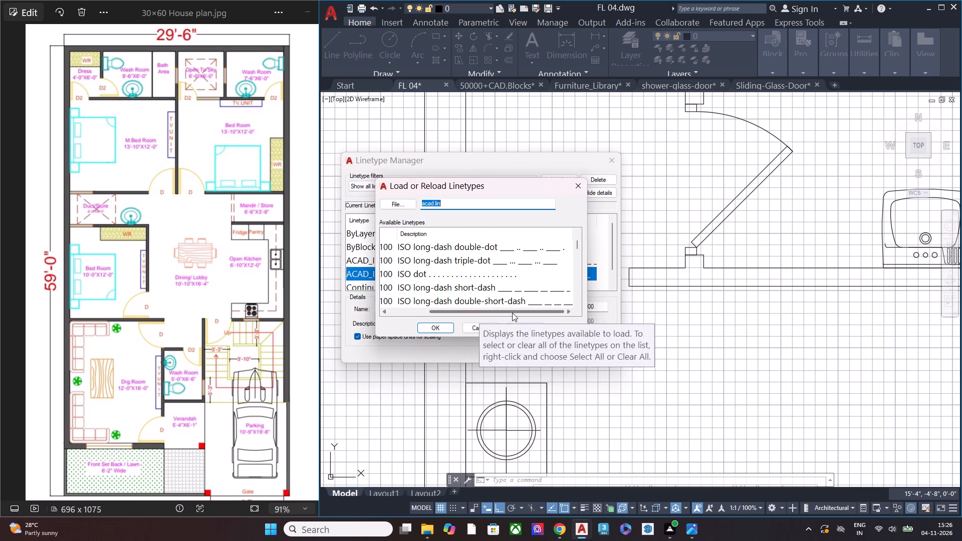
{"action": "left_click_drag", "start_coordinate": [512, 313], "coordinate": [537, 313]}
{"action": "scroll", "coordinate": [518, 255], "scroll_direction": "down", "scroll_amount": 1}
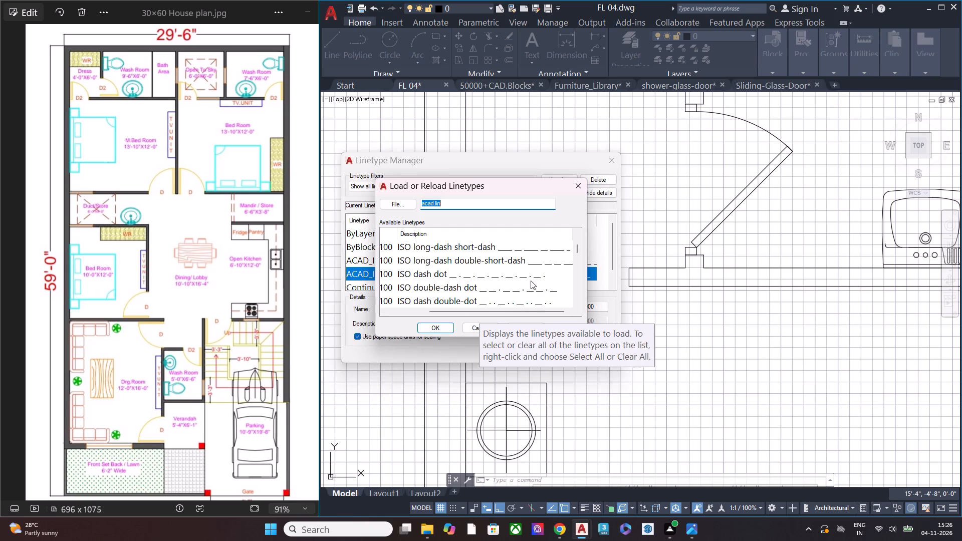
{"action": "scroll", "coordinate": [531, 281], "scroll_direction": "down", "scroll_amount": 2}
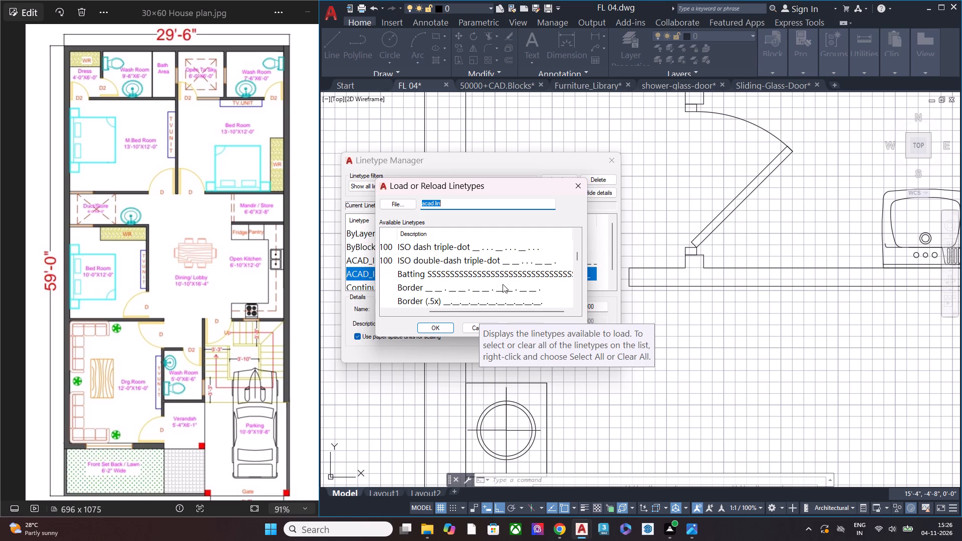
{"action": "scroll", "coordinate": [486, 273], "scroll_direction": "down", "scroll_amount": 1}
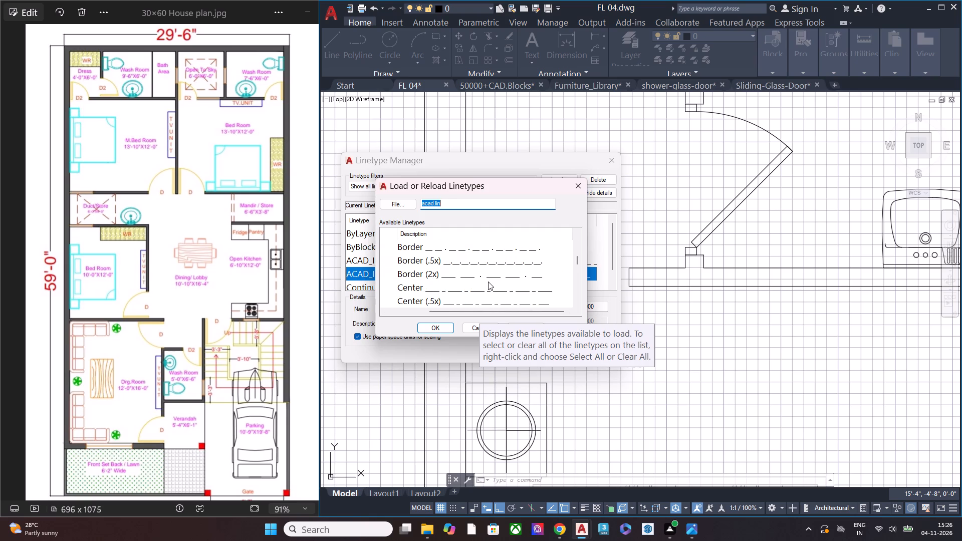
{"action": "scroll", "coordinate": [488, 282], "scroll_direction": "down", "scroll_amount": 1}
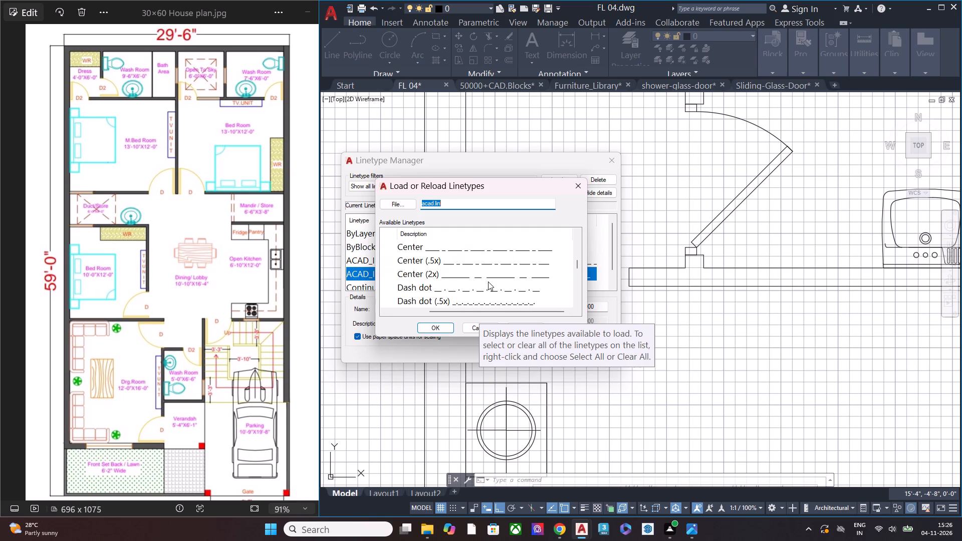
{"action": "scroll", "coordinate": [488, 282], "scroll_direction": "down", "scroll_amount": 1}
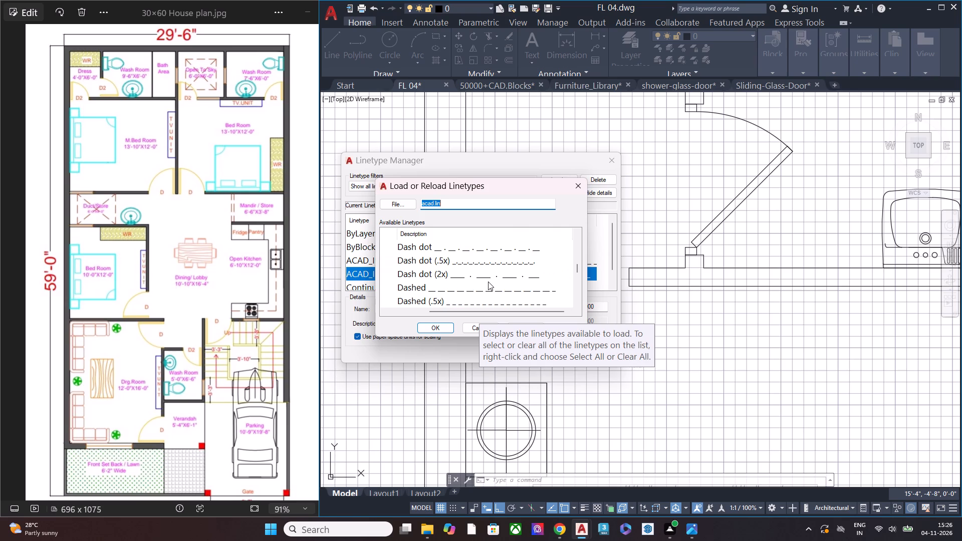
{"action": "left_click", "coordinate": [461, 291]}
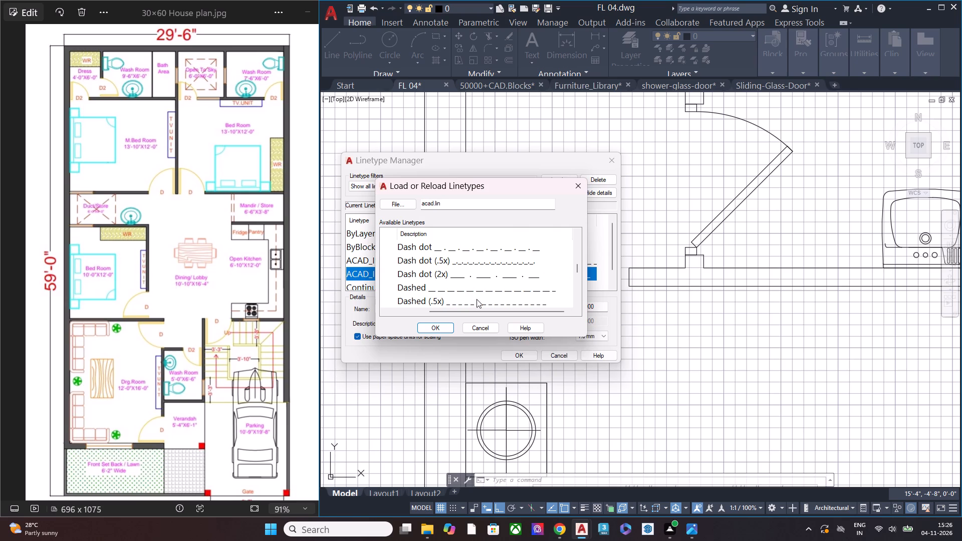
{"action": "left_click", "coordinate": [489, 288]}
{"action": "double_click", "coordinate": [406, 290]}
{"action": "left_click_drag", "start_coordinate": [465, 312], "coordinate": [430, 312]}
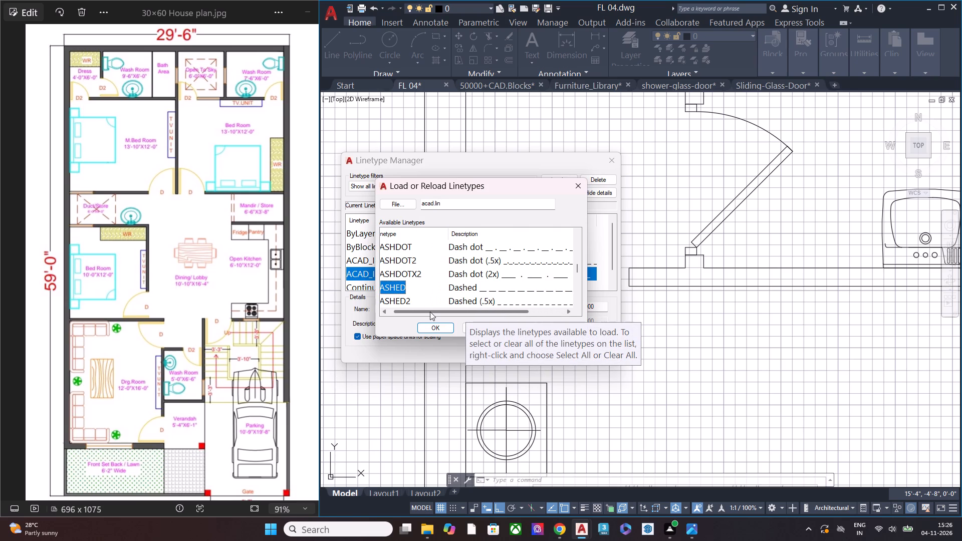
{"action": "left_click_drag", "start_coordinate": [430, 312], "coordinate": [432, 312]}
{"action": "left_click", "coordinate": [449, 292]}
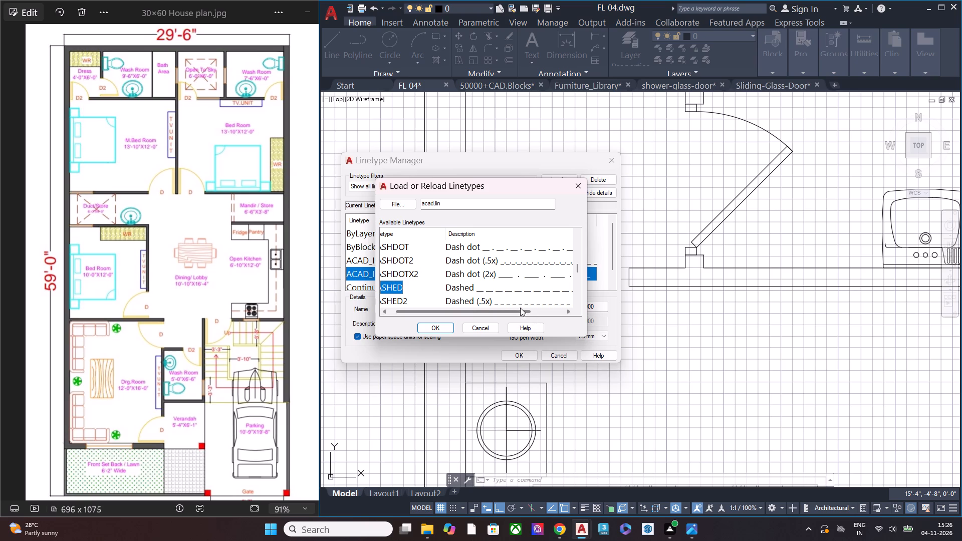
{"action": "left_click_drag", "start_coordinate": [522, 310], "coordinate": [477, 312]}
{"action": "left_click", "coordinate": [431, 328]}
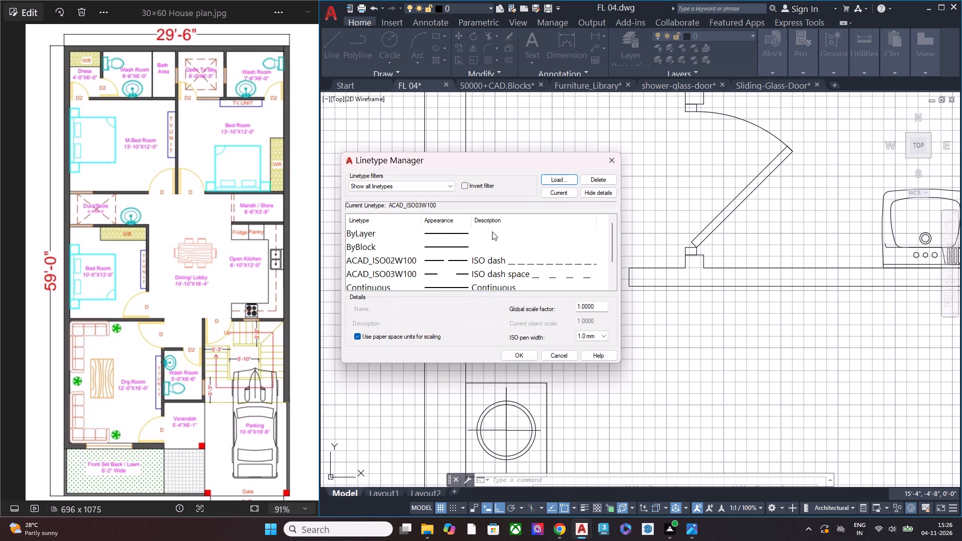
{"action": "scroll", "coordinate": [492, 231], "scroll_direction": "down", "scroll_amount": 2}
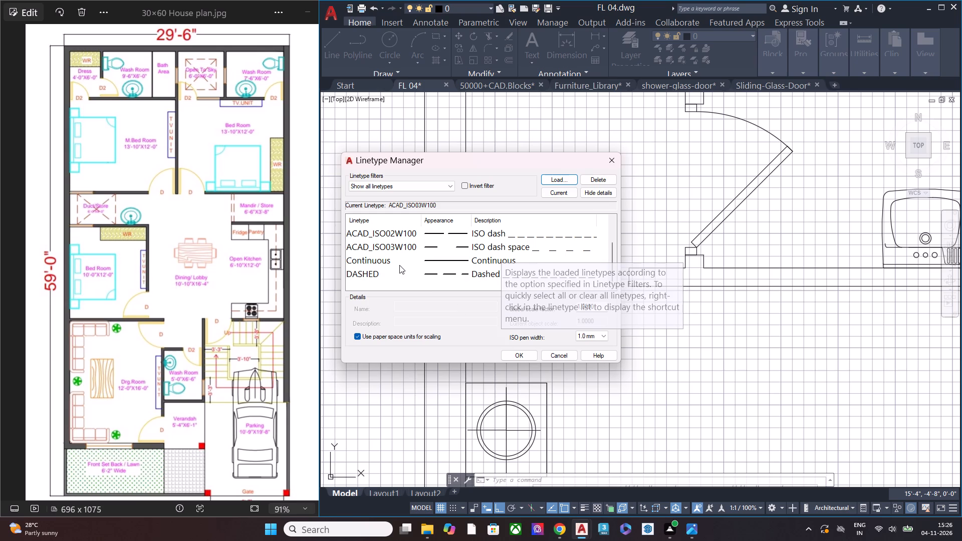
{"action": "left_click", "coordinate": [521, 355]}
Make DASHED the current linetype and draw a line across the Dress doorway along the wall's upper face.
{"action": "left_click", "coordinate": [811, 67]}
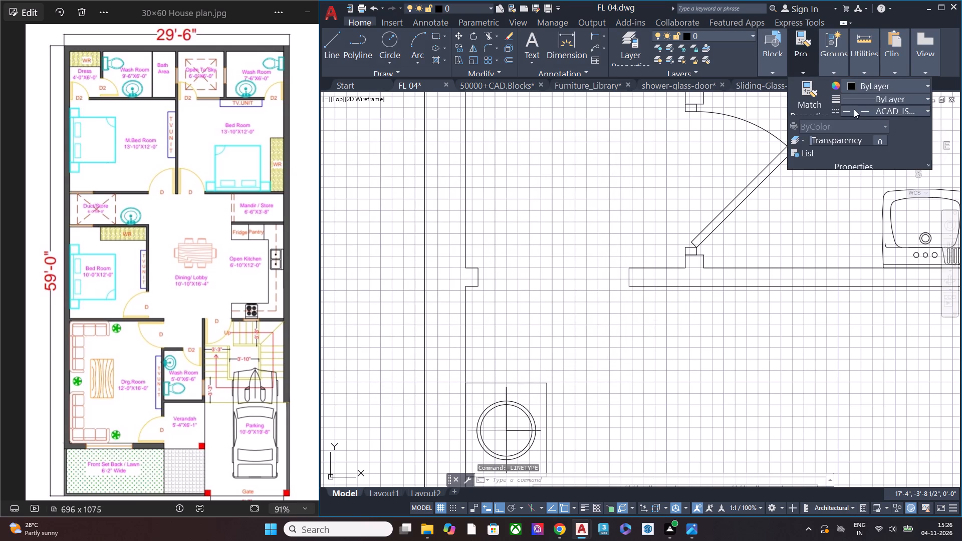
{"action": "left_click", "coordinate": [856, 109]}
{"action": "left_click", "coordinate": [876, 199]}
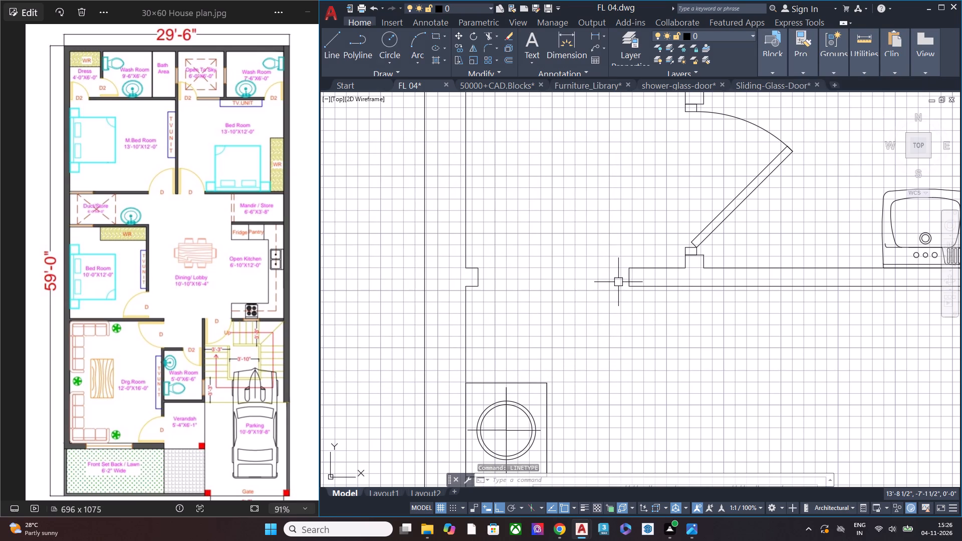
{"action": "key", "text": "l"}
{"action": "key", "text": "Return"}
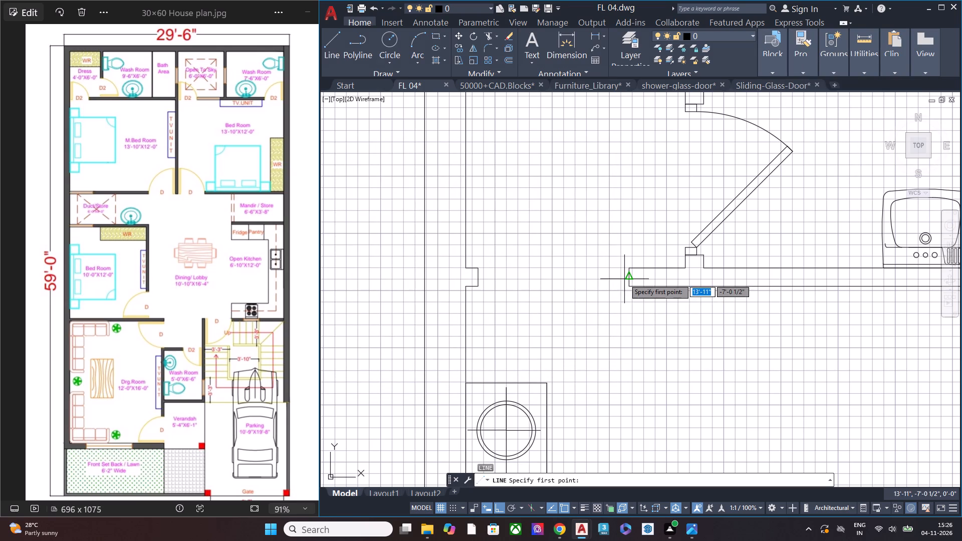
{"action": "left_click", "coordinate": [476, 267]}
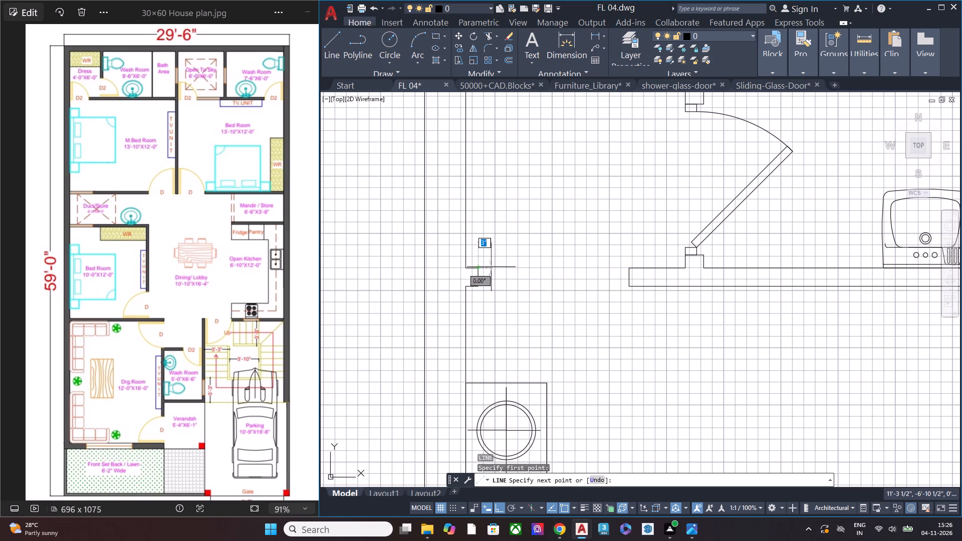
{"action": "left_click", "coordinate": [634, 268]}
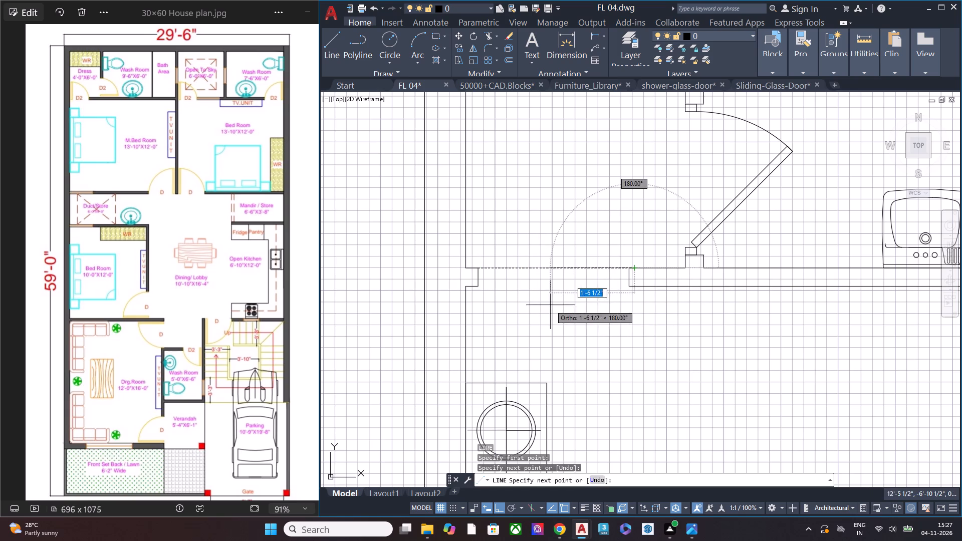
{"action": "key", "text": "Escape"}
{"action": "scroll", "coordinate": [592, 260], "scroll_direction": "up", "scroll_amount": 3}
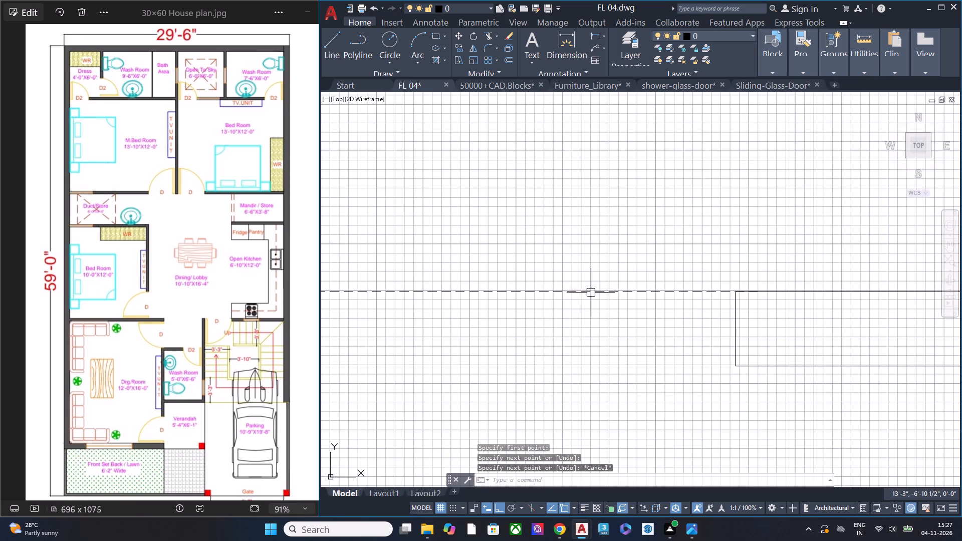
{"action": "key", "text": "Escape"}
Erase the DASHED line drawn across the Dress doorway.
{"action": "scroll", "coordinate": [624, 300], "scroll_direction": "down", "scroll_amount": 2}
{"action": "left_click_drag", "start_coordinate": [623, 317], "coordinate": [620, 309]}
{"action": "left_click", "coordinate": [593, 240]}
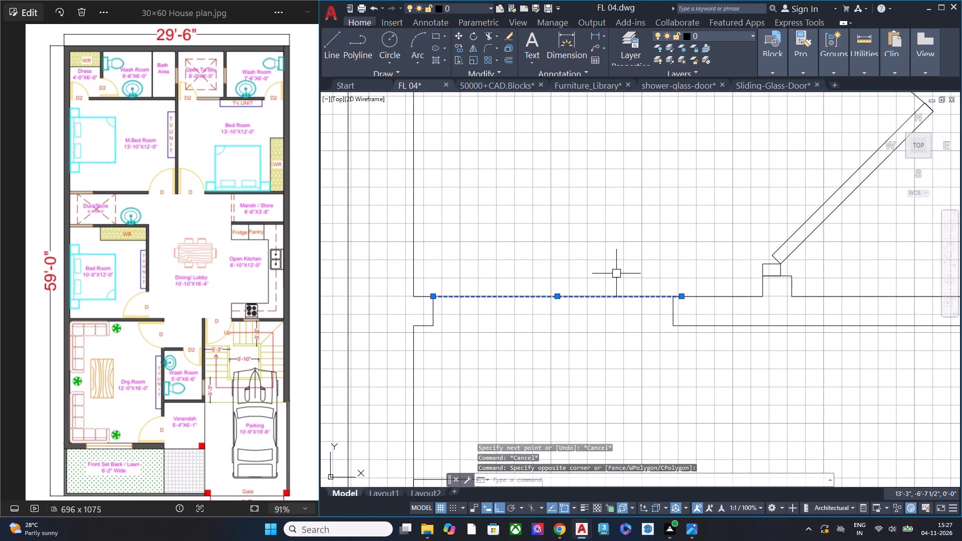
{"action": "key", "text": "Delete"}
Make ACAD_ISO02W100 the current linetype and draw a 2'-0" line across the Dress doorway along the wall's lower face.
{"action": "left_click", "coordinate": [832, 72]}
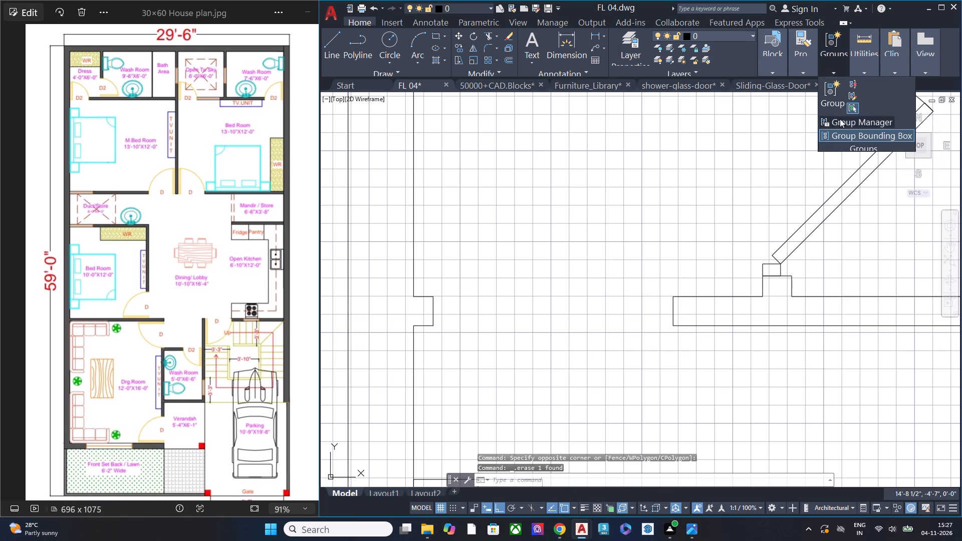
{"action": "left_click", "coordinate": [831, 62]}
{"action": "left_click", "coordinate": [806, 69]}
{"action": "left_click", "coordinate": [862, 115]}
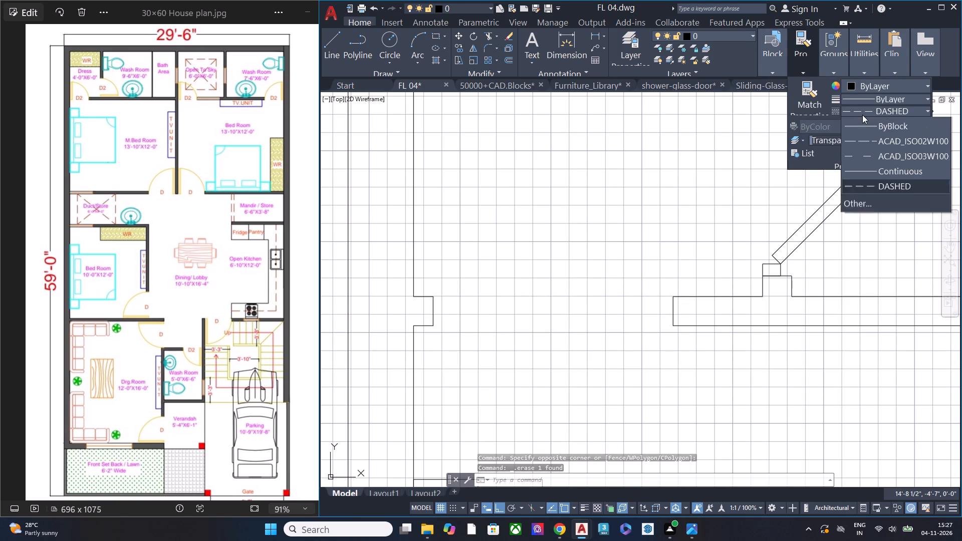
{"action": "left_click", "coordinate": [877, 155]}
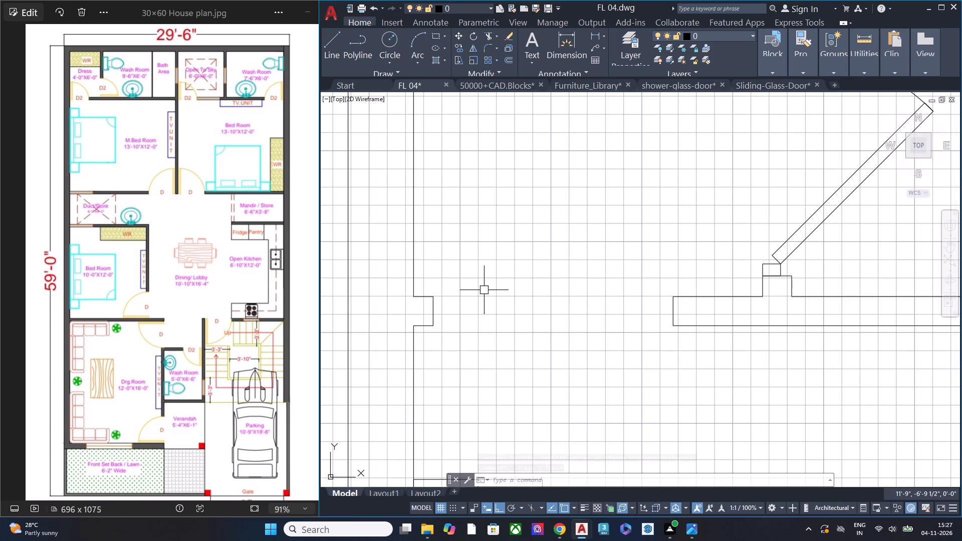
{"action": "type", "text": "l"}
{"action": "key", "text": "space"}
{"action": "left_click", "coordinate": [435, 328]}
{"action": "scroll", "coordinate": [505, 328], "scroll_direction": "down", "scroll_amount": 1}
{"action": "scroll", "coordinate": [505, 328], "scroll_direction": "up", "scroll_amount": 1}
{"action": "scroll", "coordinate": [505, 328], "scroll_direction": "down", "scroll_amount": 2}
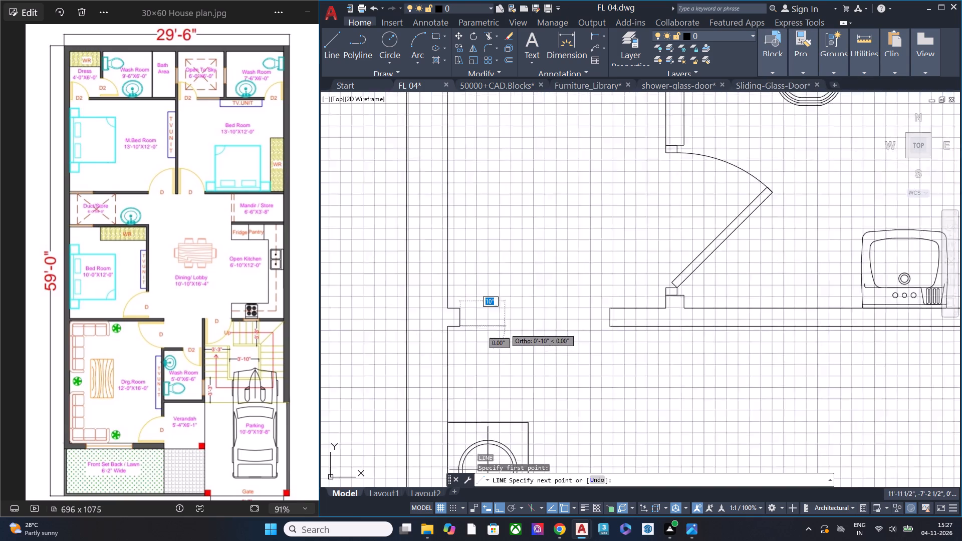
{"action": "scroll", "coordinate": [505, 328], "scroll_direction": "down", "scroll_amount": 1}
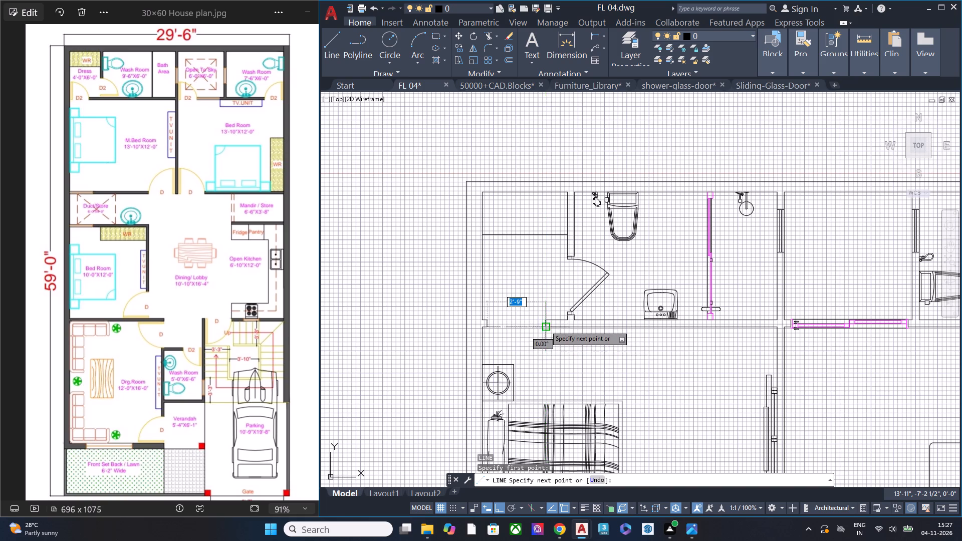
{"action": "scroll", "coordinate": [545, 318], "scroll_direction": "up", "scroll_amount": 1}
{"action": "scroll", "coordinate": [545, 318], "scroll_direction": "down", "scroll_amount": 1}
{"action": "scroll", "coordinate": [545, 318], "scroll_direction": "up", "scroll_amount": 3}
{"action": "scroll", "coordinate": [653, 345], "scroll_direction": "down", "scroll_amount": 2}
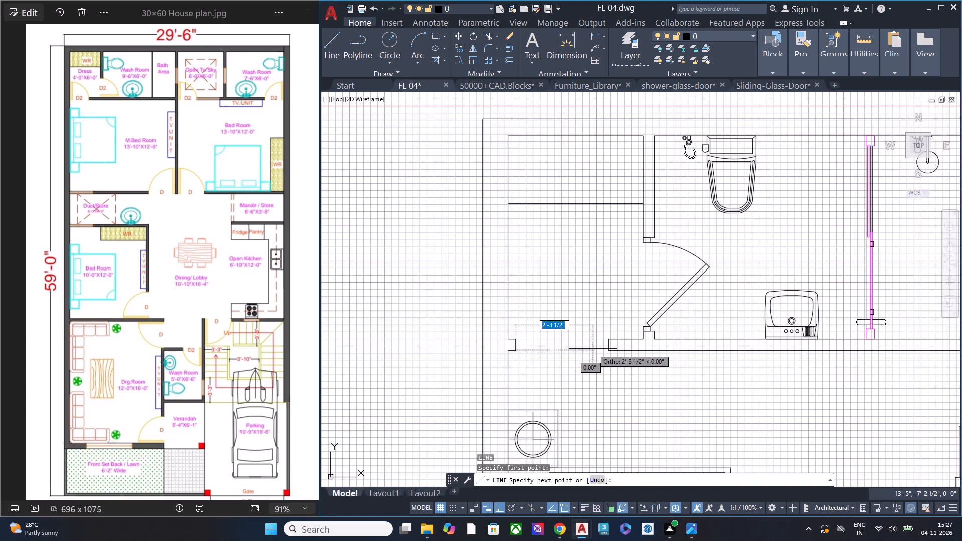
{"action": "scroll", "coordinate": [593, 349], "scroll_direction": "up", "scroll_amount": 2}
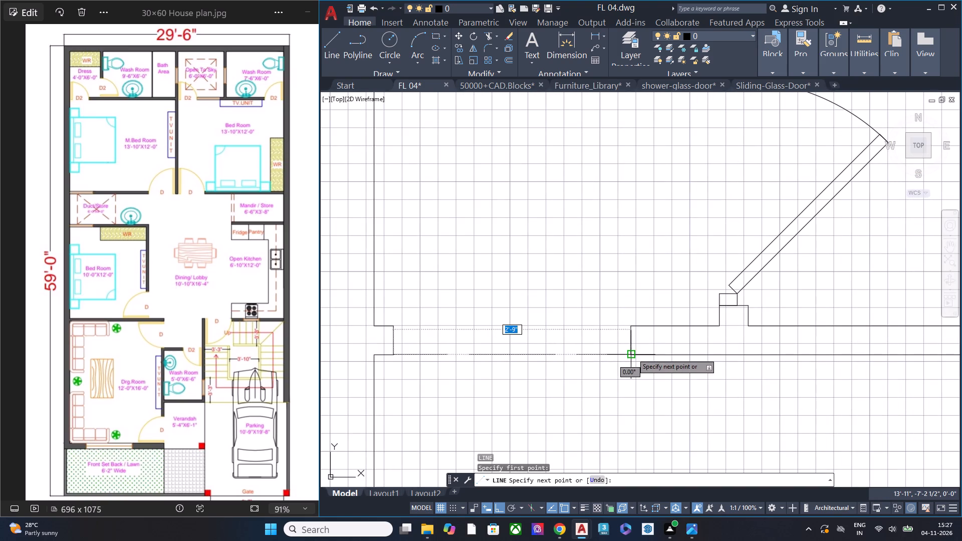
{"action": "left_click", "coordinate": [632, 354]}
{"action": "key", "text": "Escape"}
Draw a matching ACAD_ISO02W100 line across the Dress doorway along the wall's upper face.
{"action": "key", "text": "space"}
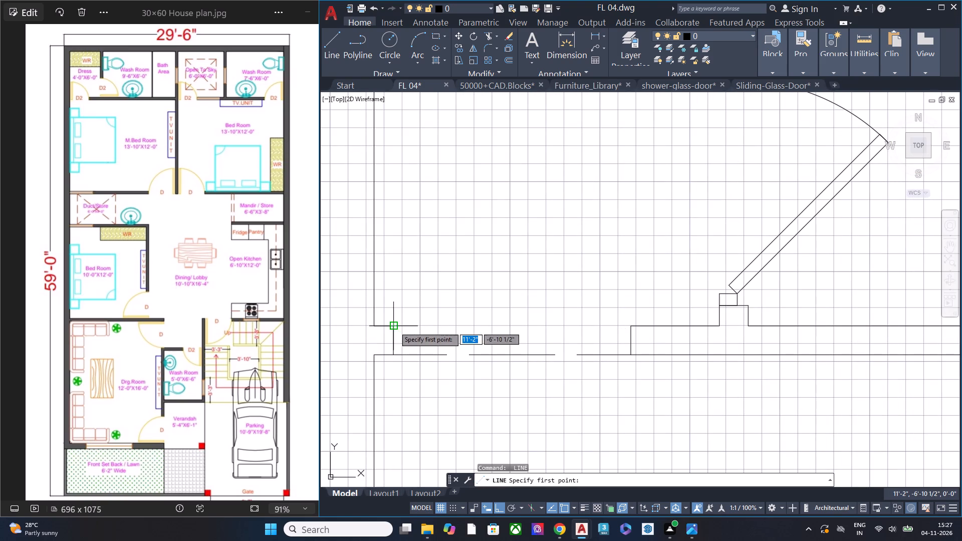
{"action": "left_click", "coordinate": [394, 327]}
{"action": "left_click", "coordinate": [634, 325]}
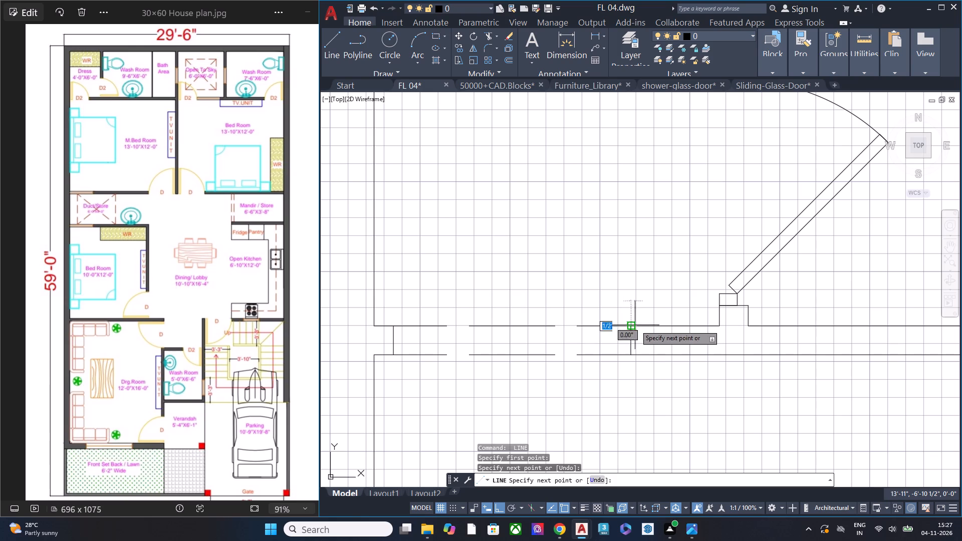
{"action": "key", "text": "space"}
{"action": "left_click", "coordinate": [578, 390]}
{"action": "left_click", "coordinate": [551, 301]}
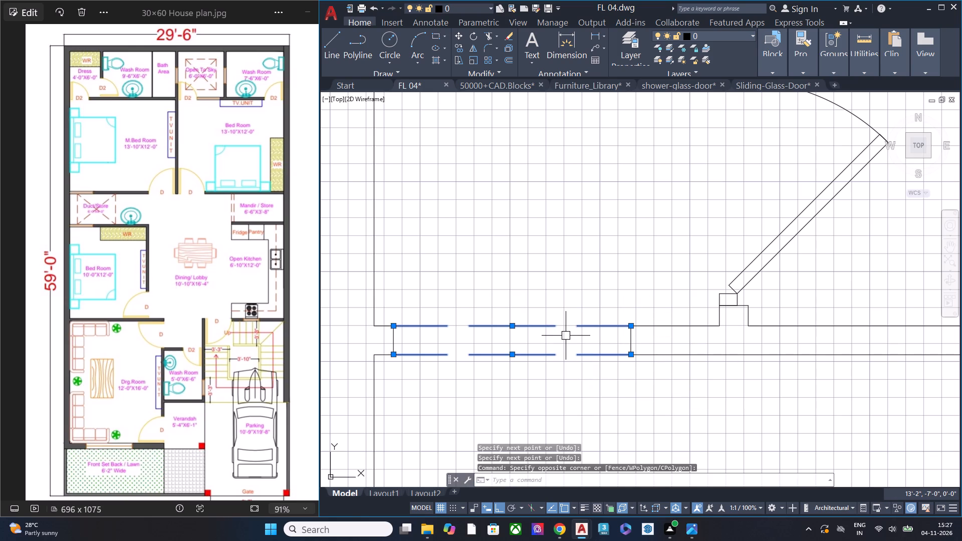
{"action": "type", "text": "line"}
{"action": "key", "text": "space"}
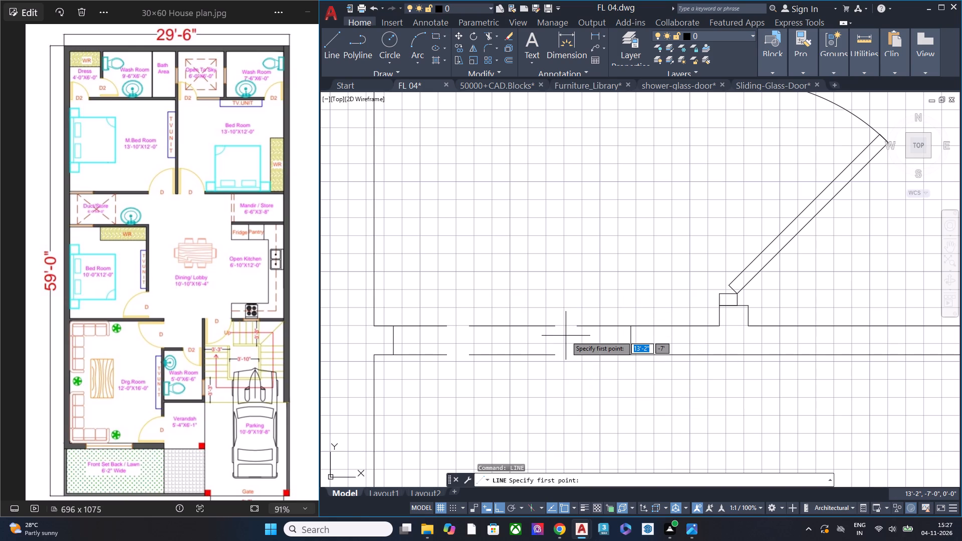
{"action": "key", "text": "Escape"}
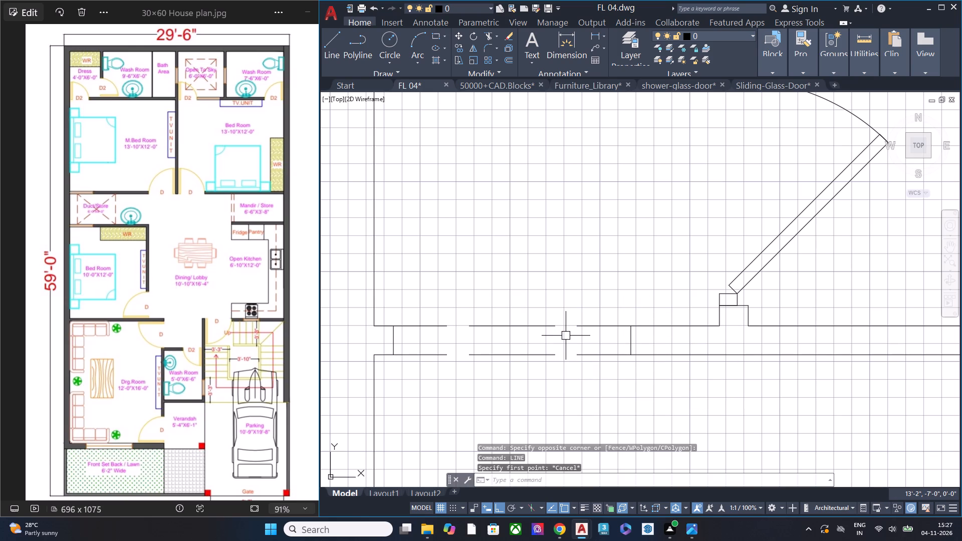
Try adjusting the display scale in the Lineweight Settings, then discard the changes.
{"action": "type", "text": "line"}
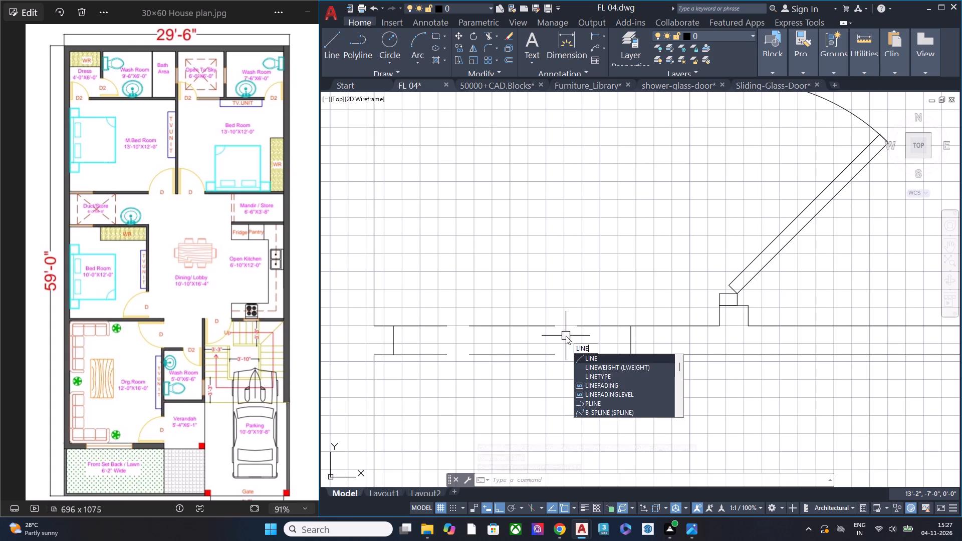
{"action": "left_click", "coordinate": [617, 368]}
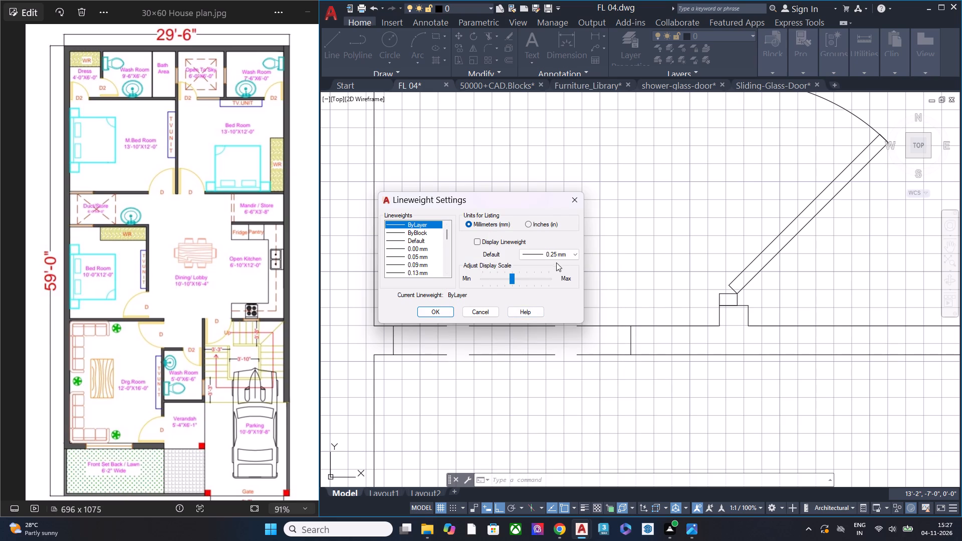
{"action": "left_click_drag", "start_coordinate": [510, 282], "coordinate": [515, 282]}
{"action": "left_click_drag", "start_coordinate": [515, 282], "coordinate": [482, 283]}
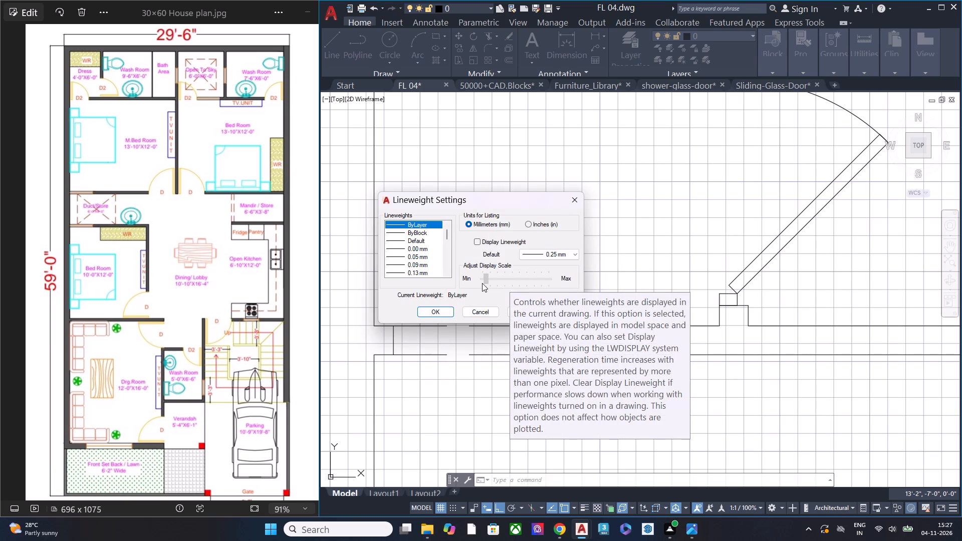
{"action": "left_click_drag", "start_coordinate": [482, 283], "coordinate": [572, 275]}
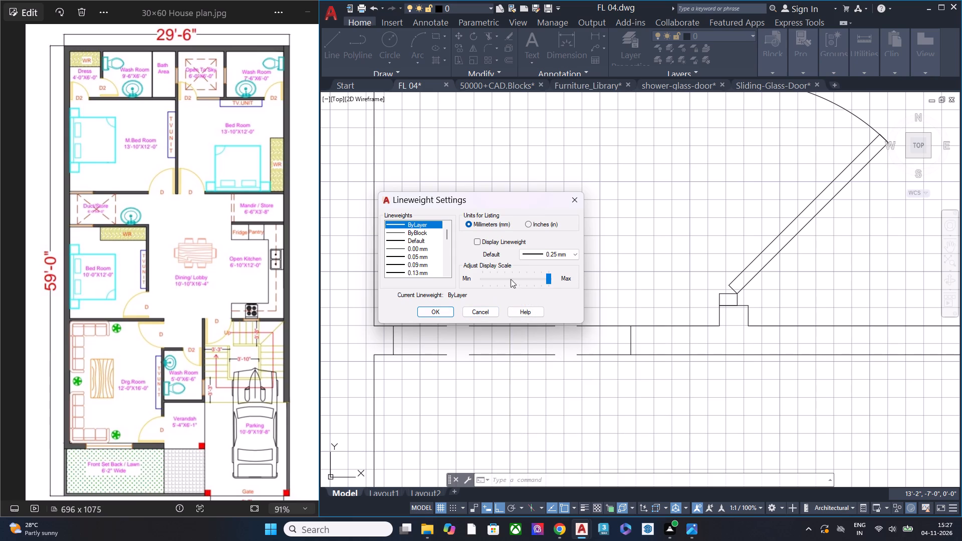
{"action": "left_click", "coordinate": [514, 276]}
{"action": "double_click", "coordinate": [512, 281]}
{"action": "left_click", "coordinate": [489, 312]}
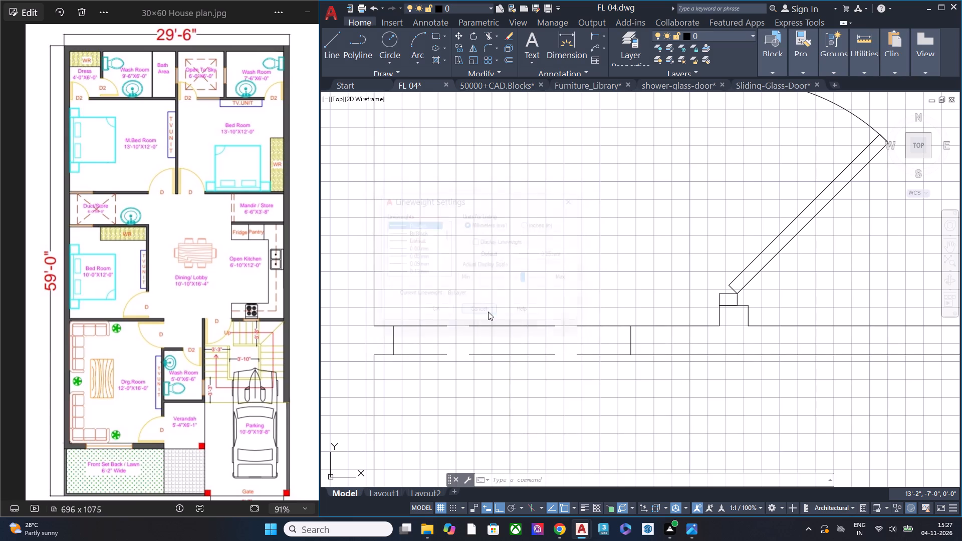
Check the loaded linetypes and scale details in the Linetype Manager and close it.
{"action": "type", "text": "line"}
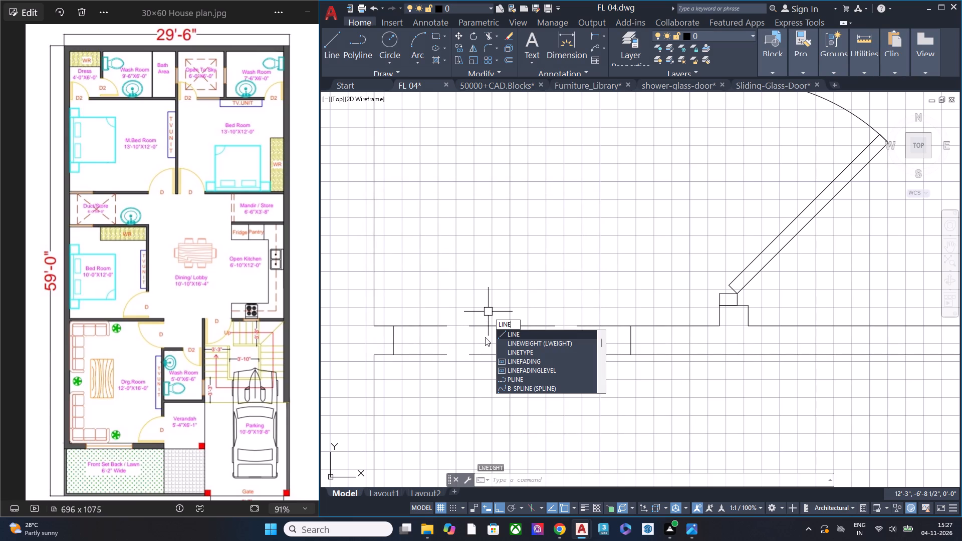
{"action": "left_click", "coordinate": [535, 350]}
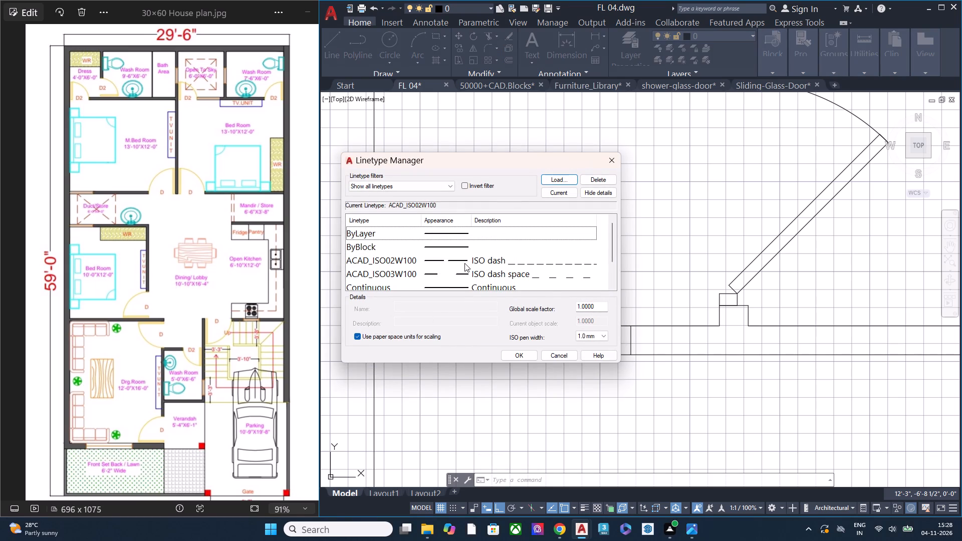
{"action": "left_click", "coordinate": [609, 161]}
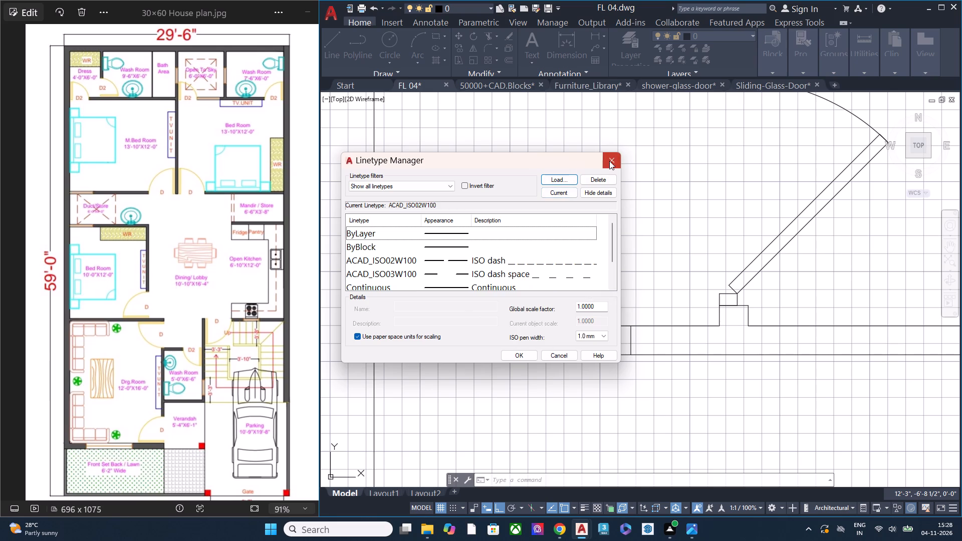
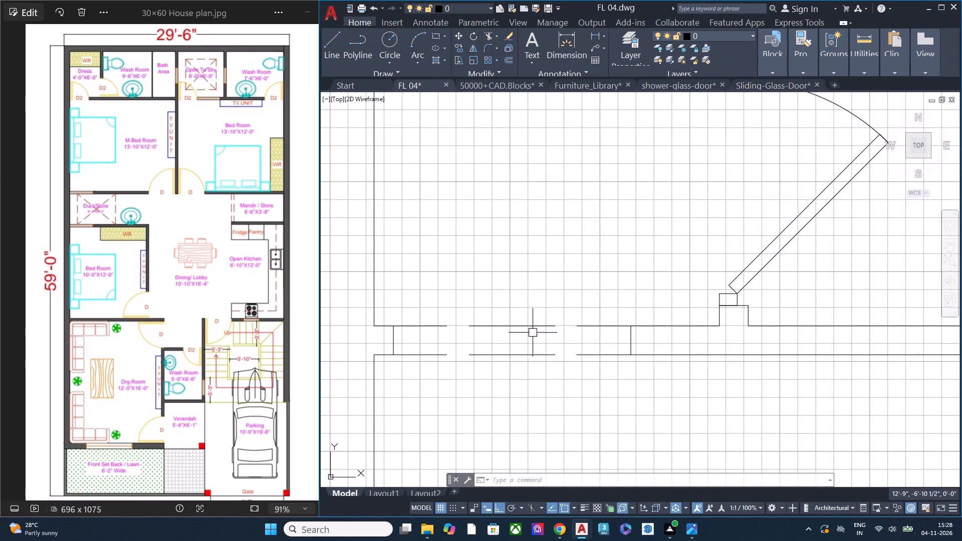
Delete the two ACAD_ISO02W100 lines across the Dress doorway.
{"action": "scroll", "coordinate": [600, 295], "scroll_direction": "down", "scroll_amount": 3}
{"action": "middle_click_drag", "start_coordinate": [595, 321], "coordinate": [570, 321]}
{"action": "scroll", "coordinate": [570, 321], "scroll_direction": "up", "scroll_amount": 1}
{"action": "left_click_drag", "start_coordinate": [570, 317], "coordinate": [570, 297]}
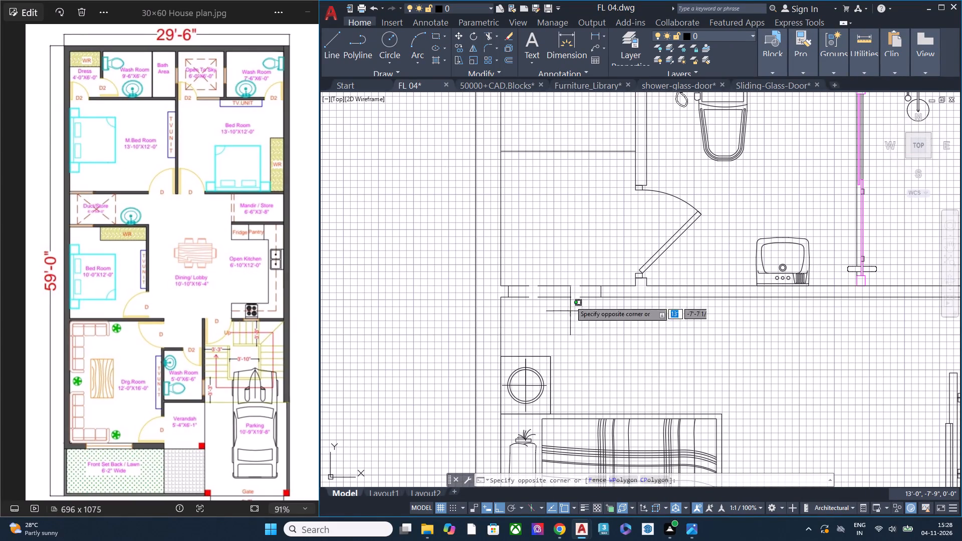
{"action": "left_click_drag", "start_coordinate": [570, 297], "coordinate": [569, 294]}
{"action": "left_click", "coordinate": [566, 285]}
{"action": "key", "text": "Delete"}
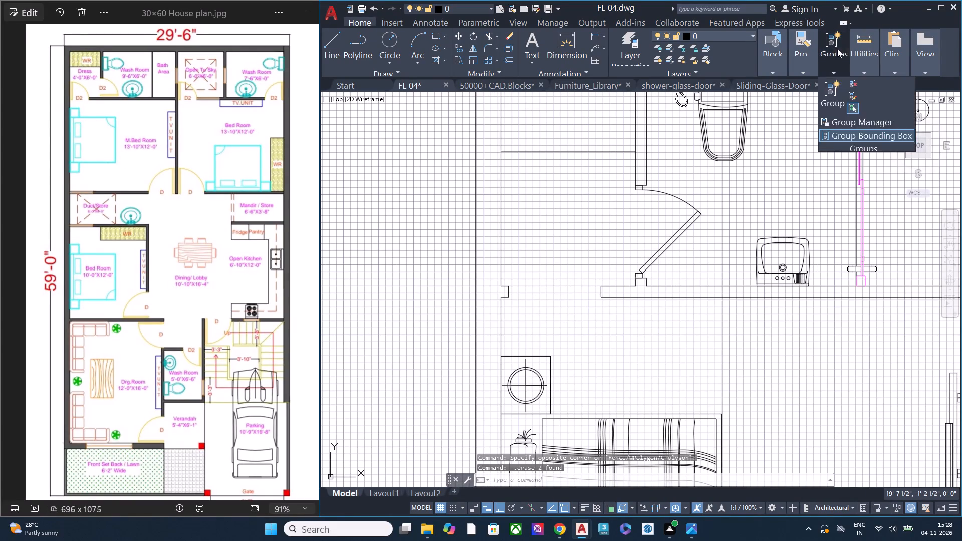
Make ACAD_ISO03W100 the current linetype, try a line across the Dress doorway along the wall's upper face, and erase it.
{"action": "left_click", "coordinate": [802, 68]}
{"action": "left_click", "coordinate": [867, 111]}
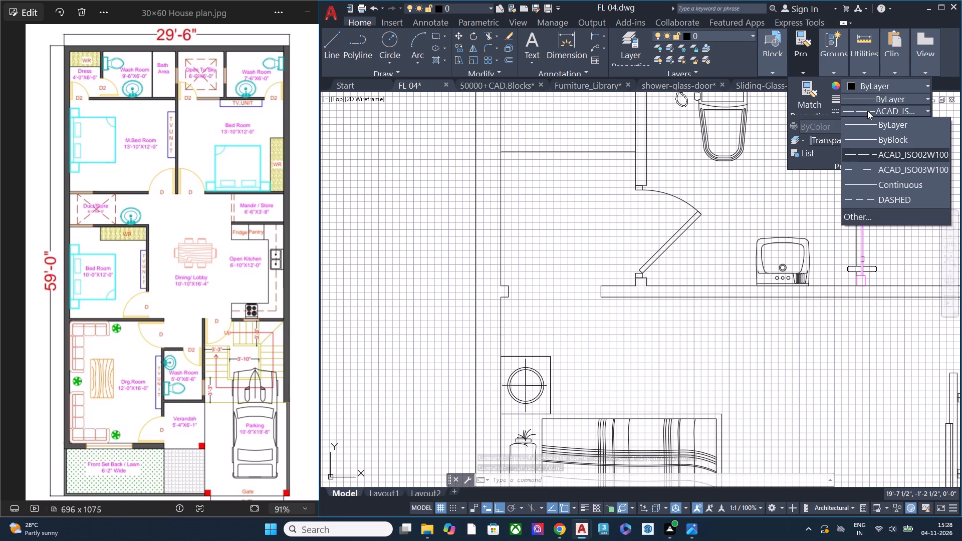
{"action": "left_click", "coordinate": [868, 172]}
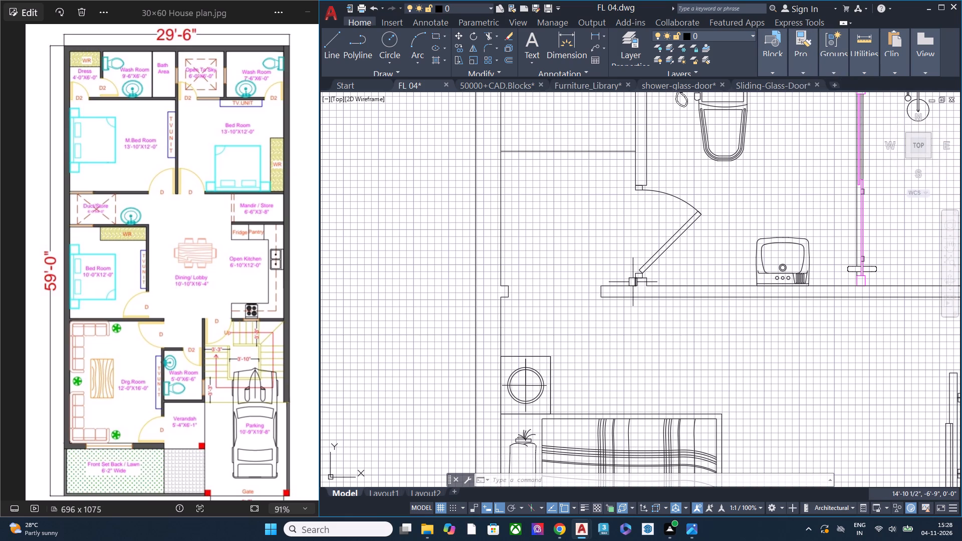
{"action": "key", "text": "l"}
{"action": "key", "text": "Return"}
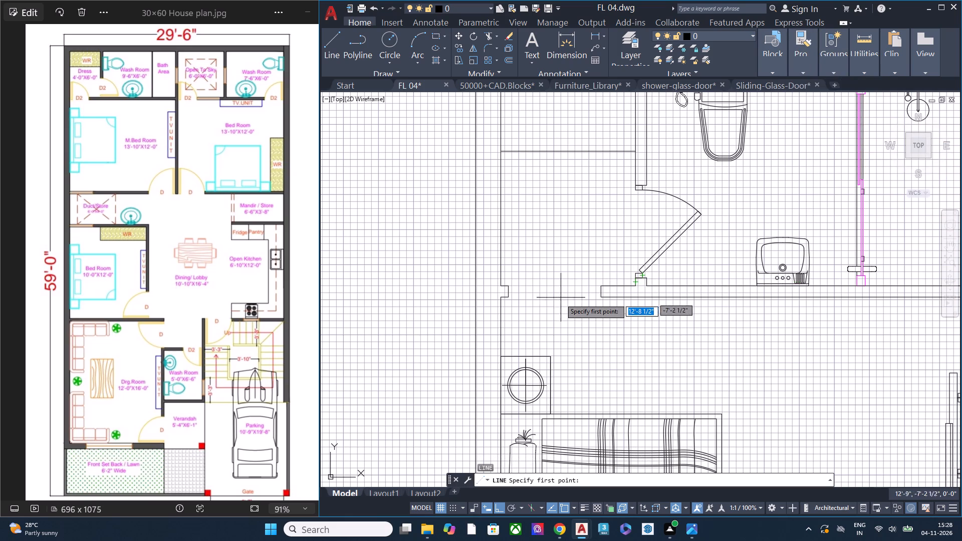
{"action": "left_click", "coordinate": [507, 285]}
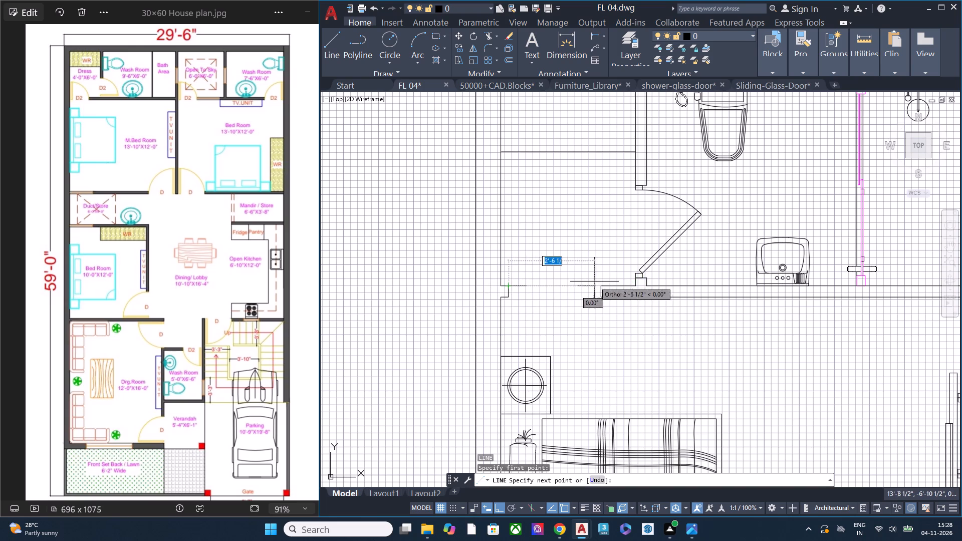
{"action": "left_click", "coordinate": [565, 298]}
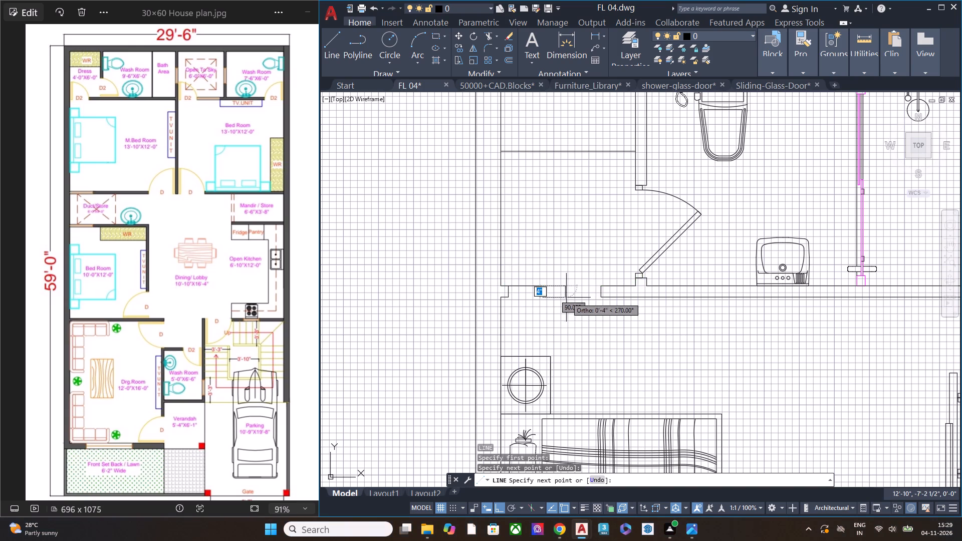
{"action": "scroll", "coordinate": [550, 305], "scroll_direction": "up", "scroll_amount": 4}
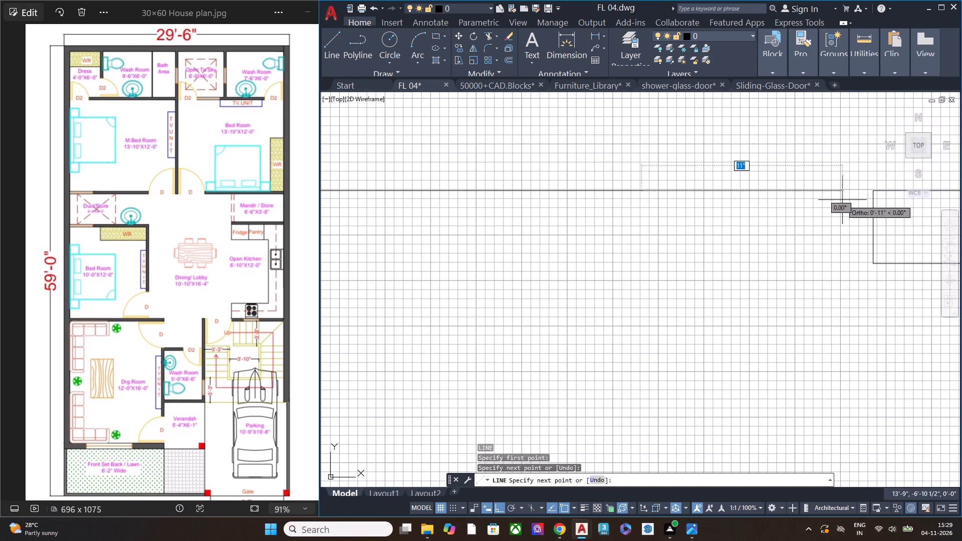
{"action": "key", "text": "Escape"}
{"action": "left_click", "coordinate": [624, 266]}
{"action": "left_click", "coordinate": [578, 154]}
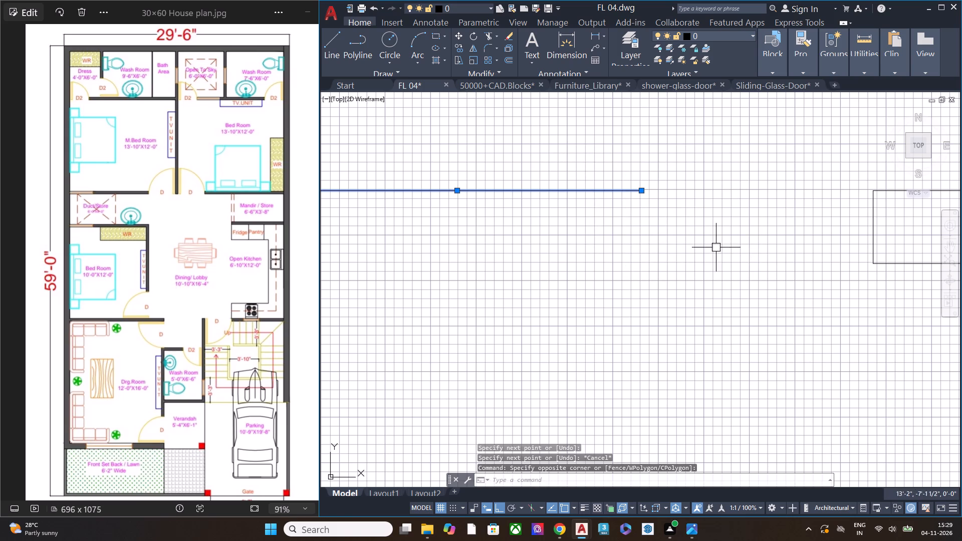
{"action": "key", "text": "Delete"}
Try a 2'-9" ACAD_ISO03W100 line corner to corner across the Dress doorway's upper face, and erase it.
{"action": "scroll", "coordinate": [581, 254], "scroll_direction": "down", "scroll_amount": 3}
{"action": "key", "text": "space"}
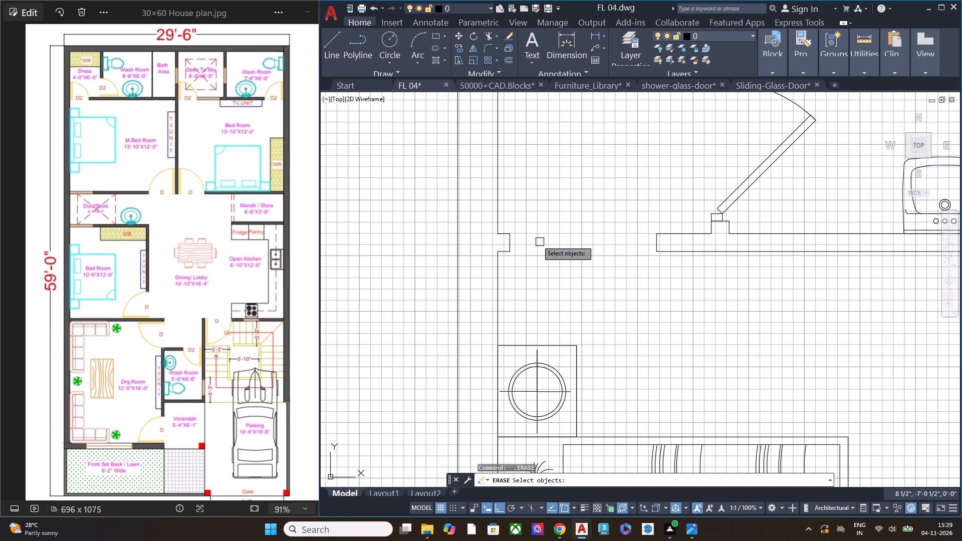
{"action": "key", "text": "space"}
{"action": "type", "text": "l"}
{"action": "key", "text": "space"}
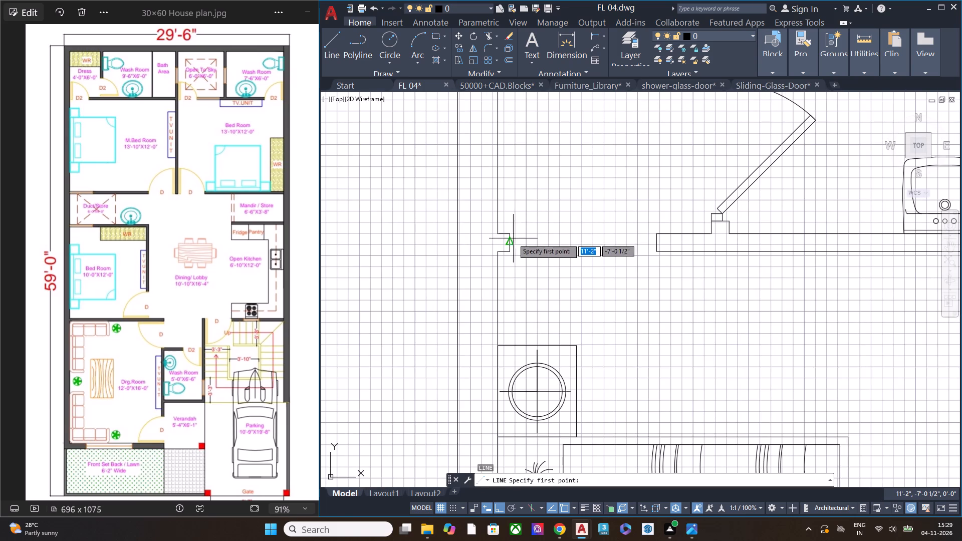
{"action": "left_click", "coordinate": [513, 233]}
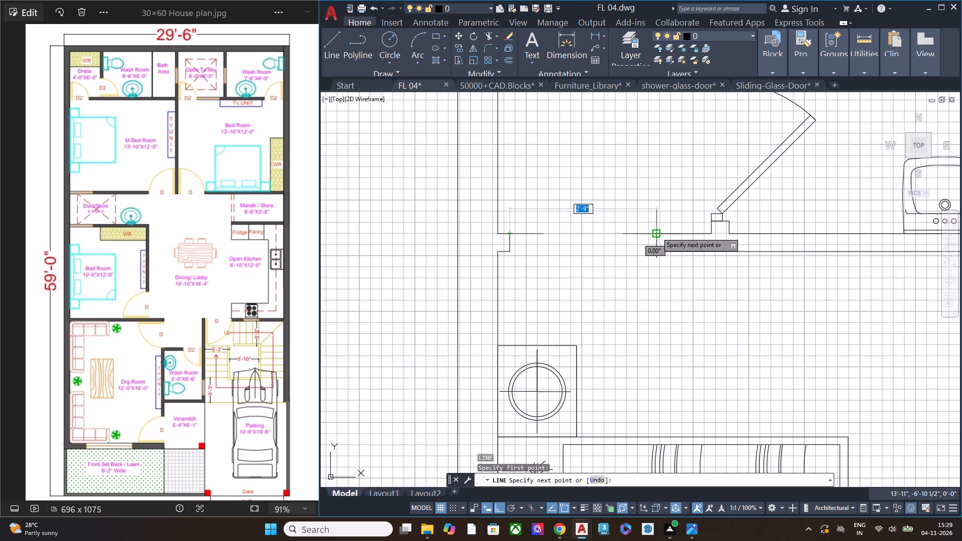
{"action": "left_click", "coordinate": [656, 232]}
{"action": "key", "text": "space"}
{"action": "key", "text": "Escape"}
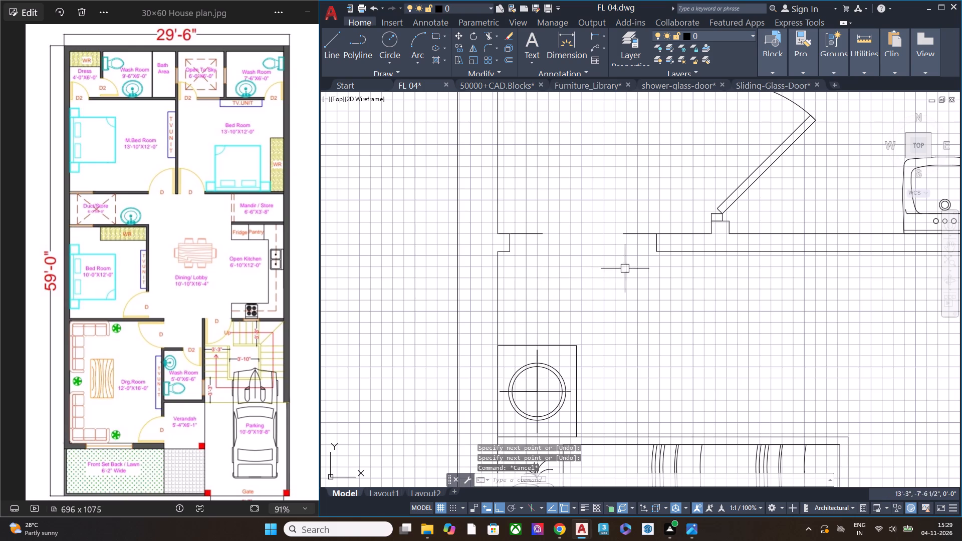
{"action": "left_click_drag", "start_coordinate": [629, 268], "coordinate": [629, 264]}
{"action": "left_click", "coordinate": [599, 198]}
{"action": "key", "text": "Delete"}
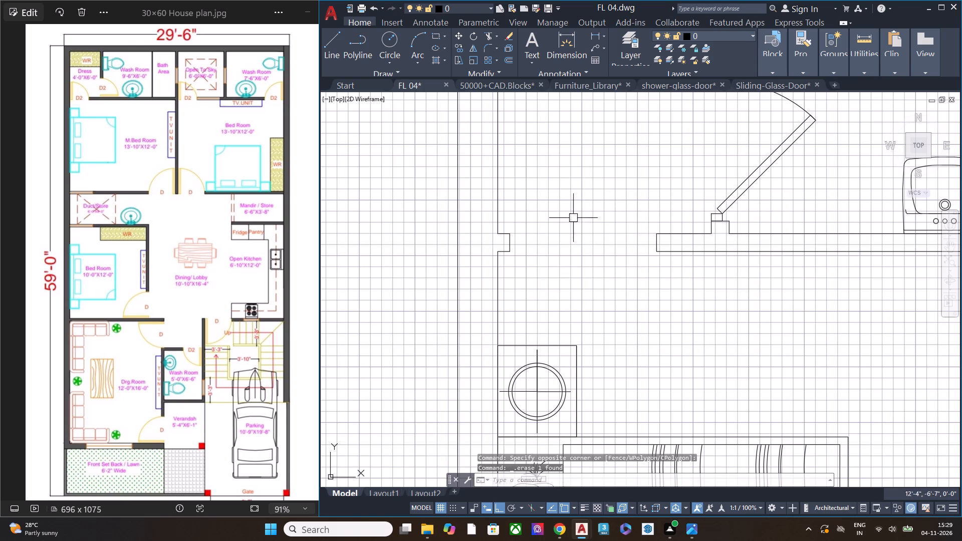
Make DASHED the current linetype and draw a 2'-9" line across the Dress doorway along the wall's upper face.
{"action": "left_click", "coordinate": [793, 62]}
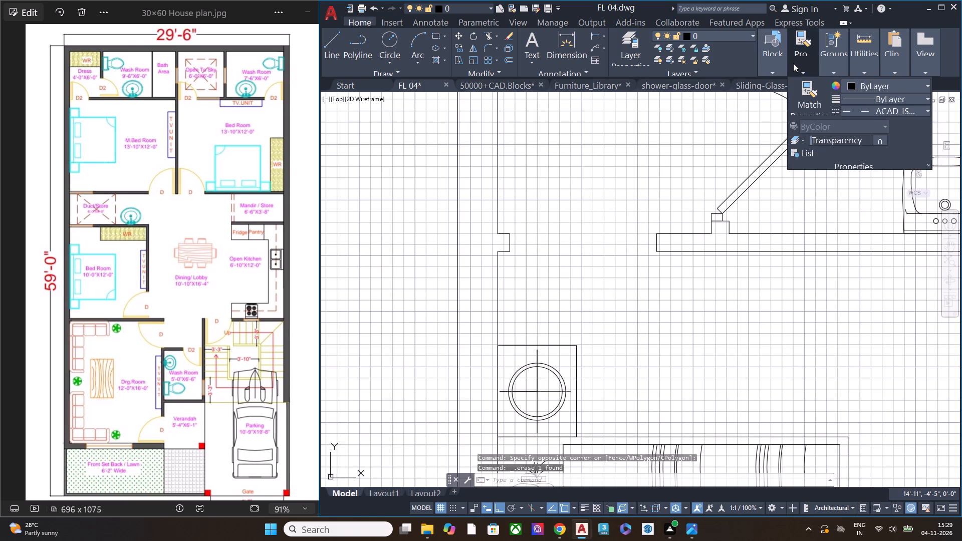
{"action": "left_click", "coordinate": [867, 113]}
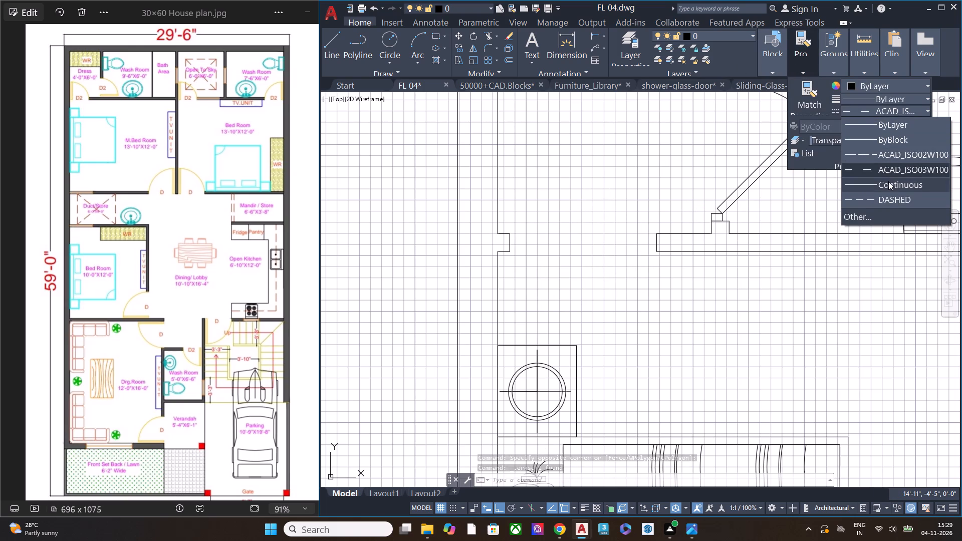
{"action": "left_click", "coordinate": [889, 197]}
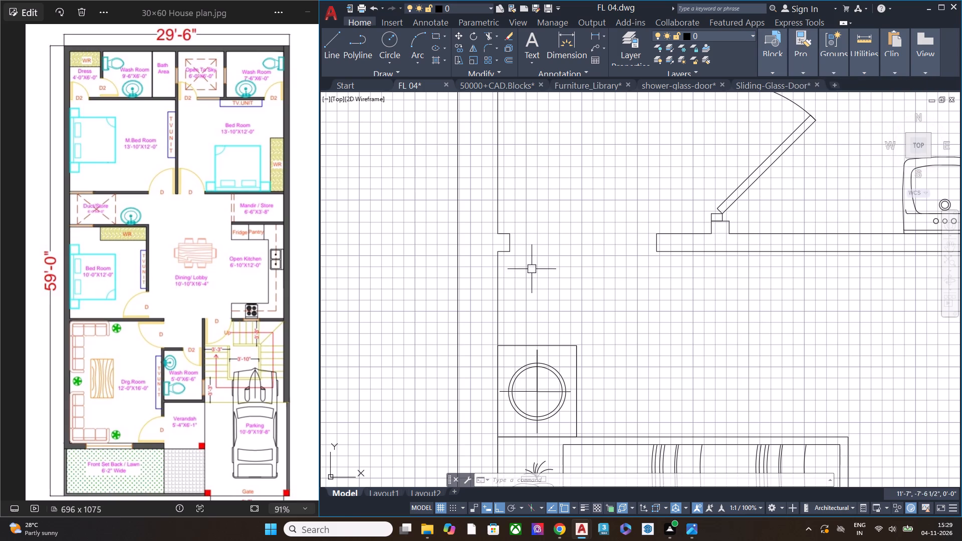
{"action": "type", "text": "l"}
{"action": "key", "text": "space"}
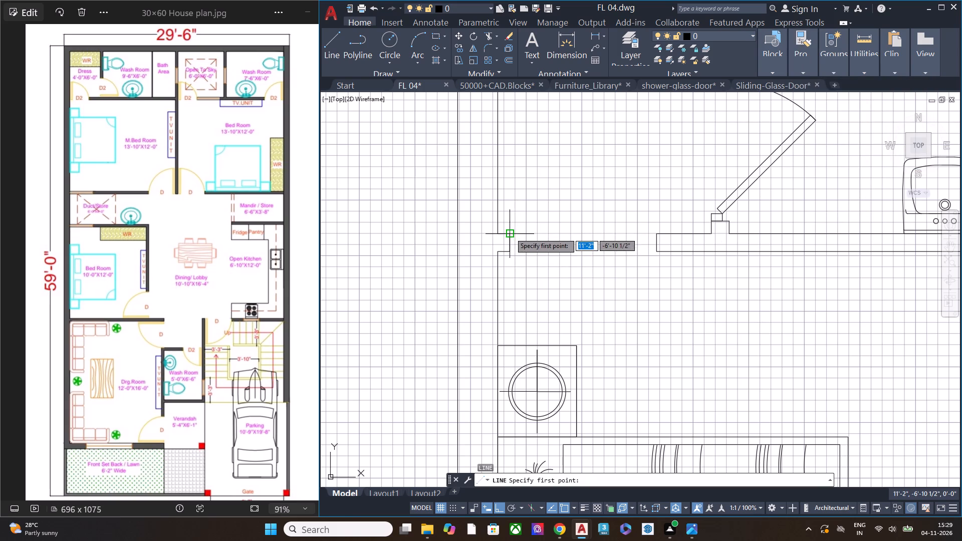
{"action": "left_click", "coordinate": [510, 233]}
{"action": "left_click", "coordinate": [655, 233]}
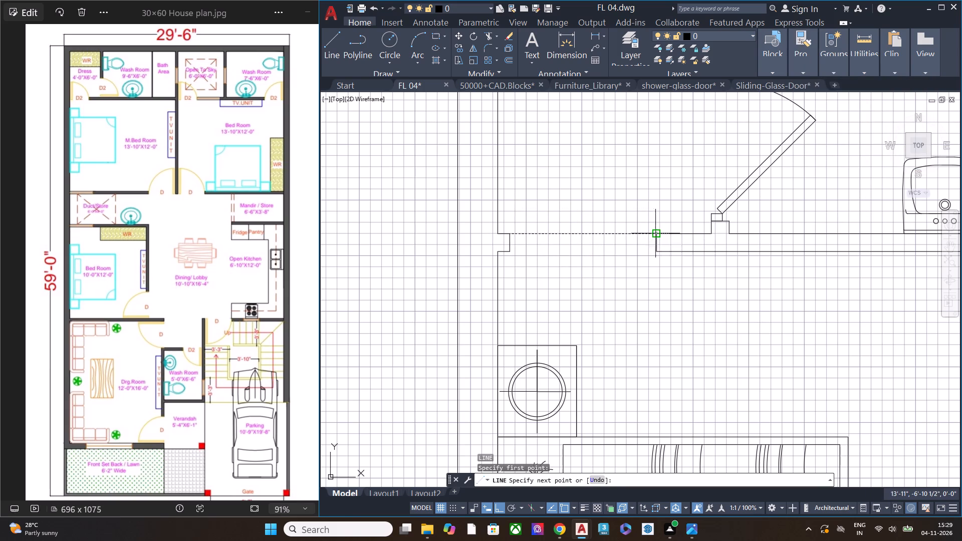
{"action": "key", "text": "space"}
Draw a matching DASHED line across the Dress doorway along the wall's lower face.
{"action": "key", "text": "space"}
{"action": "left_click", "coordinate": [513, 250]}
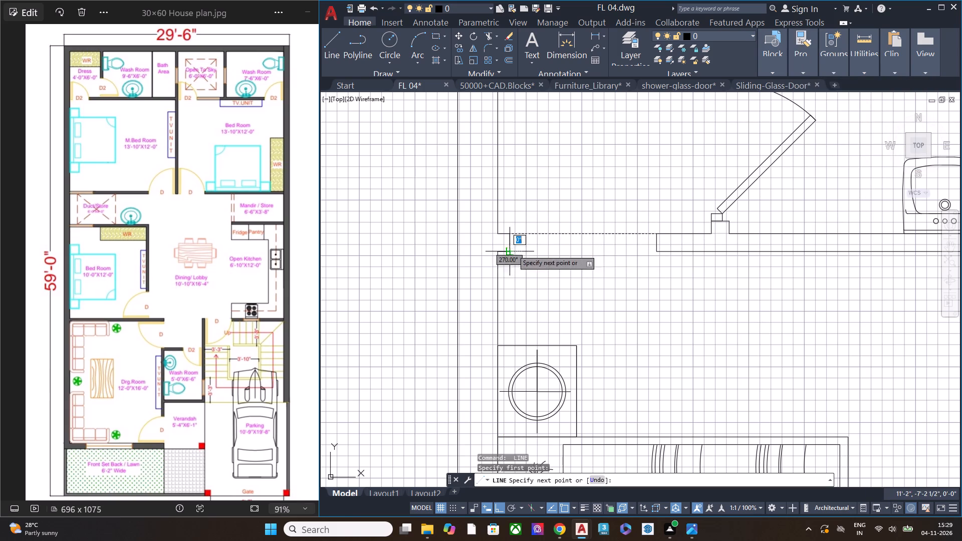
{"action": "left_click", "coordinate": [656, 252]}
{"action": "key", "text": "space"}
Draw a vertical DASHED line on the lobby side of the Drawing Room opening, from the room's upper wall down to the washroom wall.
{"action": "scroll", "coordinate": [575, 263], "scroll_direction": "down", "scroll_amount": 1}
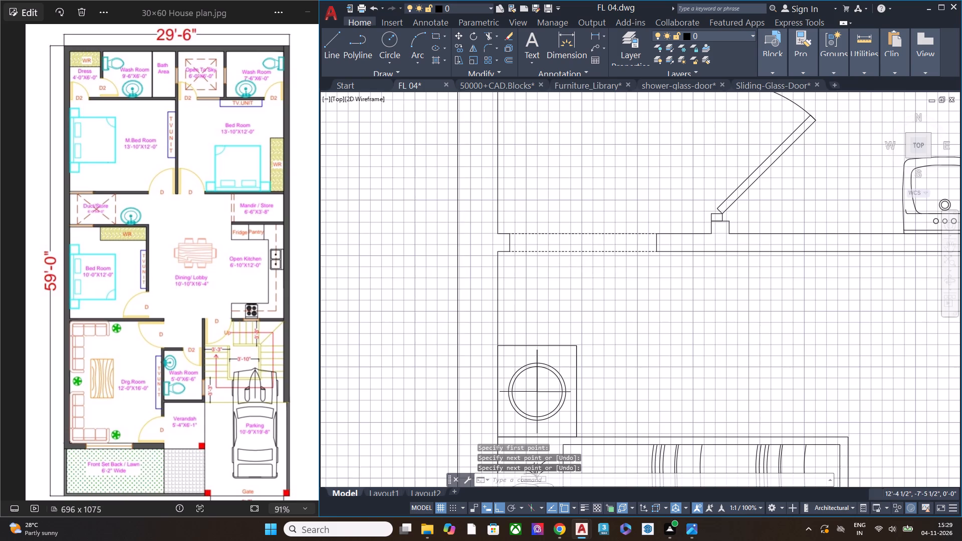
{"action": "scroll", "coordinate": [575, 263], "scroll_direction": "down", "scroll_amount": 1}
{"action": "middle_click_drag", "start_coordinate": [634, 276], "coordinate": [507, 327]}
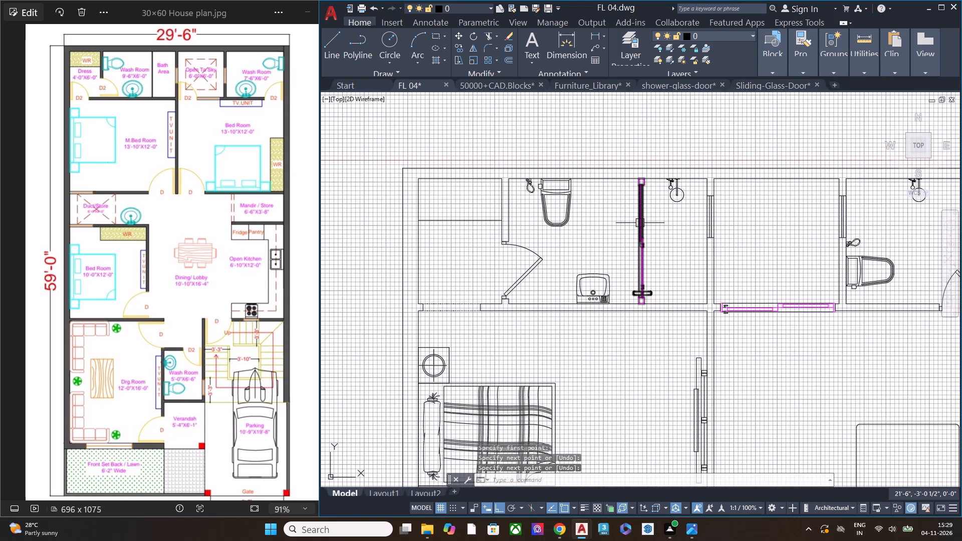
{"action": "scroll", "coordinate": [615, 225], "scroll_direction": "down", "scroll_amount": 1}
{"action": "middle_click_drag", "start_coordinate": [696, 249], "coordinate": [654, 246]}
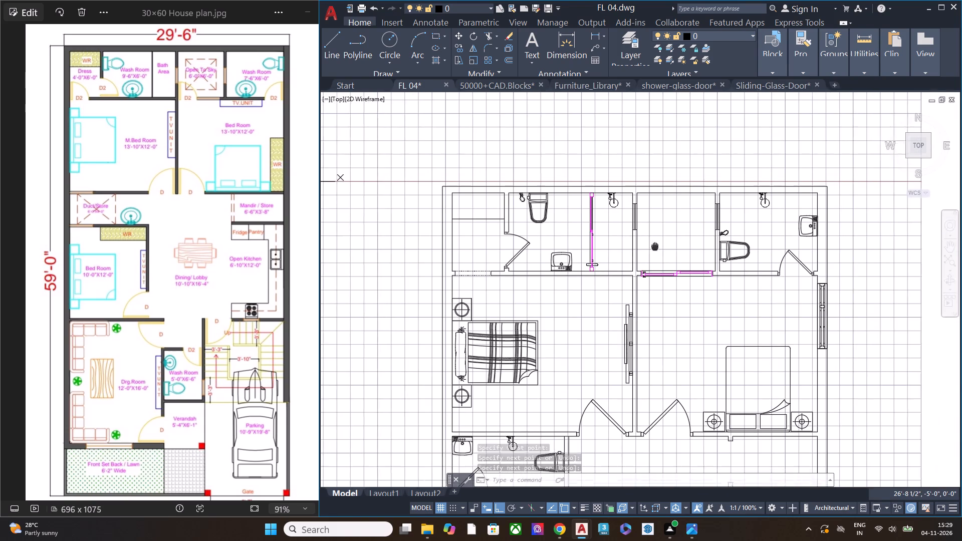
{"action": "middle_click_drag", "start_coordinate": [654, 246], "coordinate": [597, 245]}
{"action": "middle_click_drag", "start_coordinate": [588, 299], "coordinate": [617, 151]}
{"action": "middle_click_drag", "start_coordinate": [593, 259], "coordinate": [595, 246]}
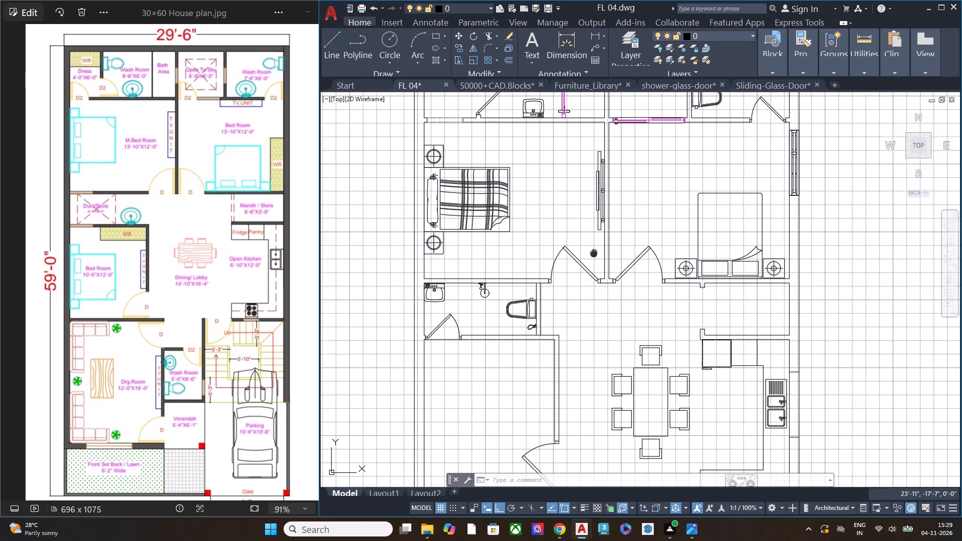
{"action": "middle_click_drag", "start_coordinate": [595, 246], "coordinate": [621, 200]}
{"action": "middle_click_drag", "start_coordinate": [599, 354], "coordinate": [603, 265]}
{"action": "middle_click_drag", "start_coordinate": [615, 368], "coordinate": [616, 262]}
{"action": "scroll", "coordinate": [613, 275], "scroll_direction": "up", "scroll_amount": 1}
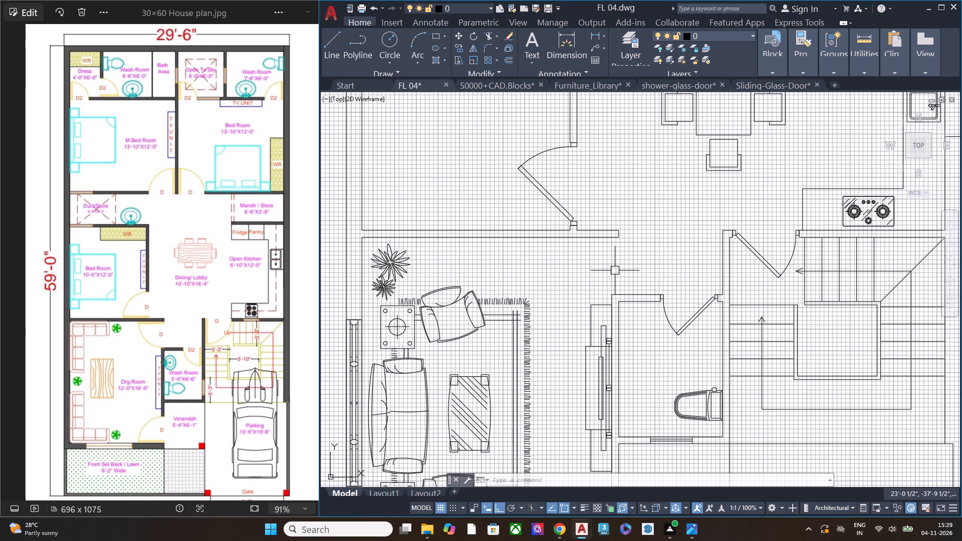
{"action": "scroll", "coordinate": [615, 270], "scroll_direction": "up", "scroll_amount": 1}
{"action": "key", "text": "space"}
{"action": "left_click", "coordinate": [619, 218]}
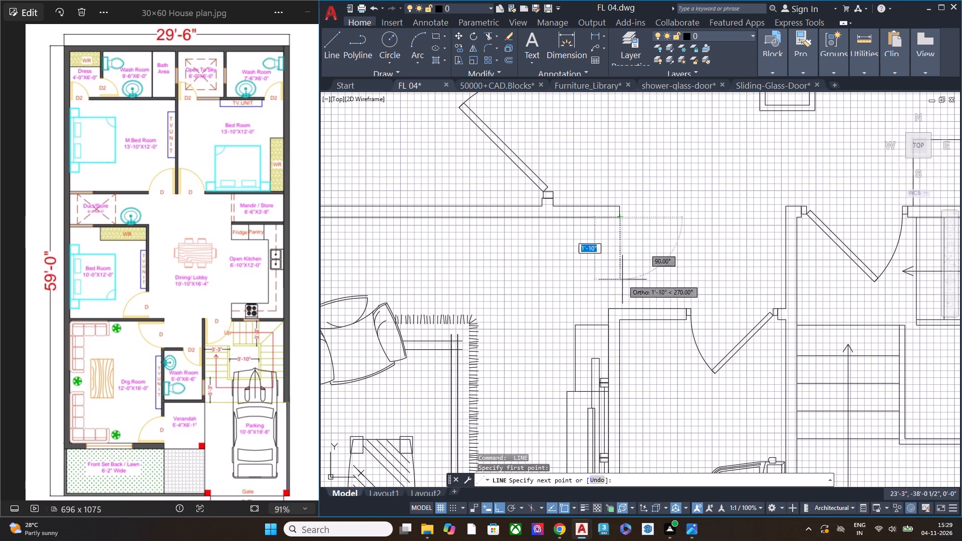
{"action": "left_click", "coordinate": [622, 310]}
{"action": "key", "text": "space"}
Draw a parallel DASHED line about 2'-9" long on the Drawing Room side of the same opening, from the washroom wall corner upward.
{"action": "key", "text": "space"}
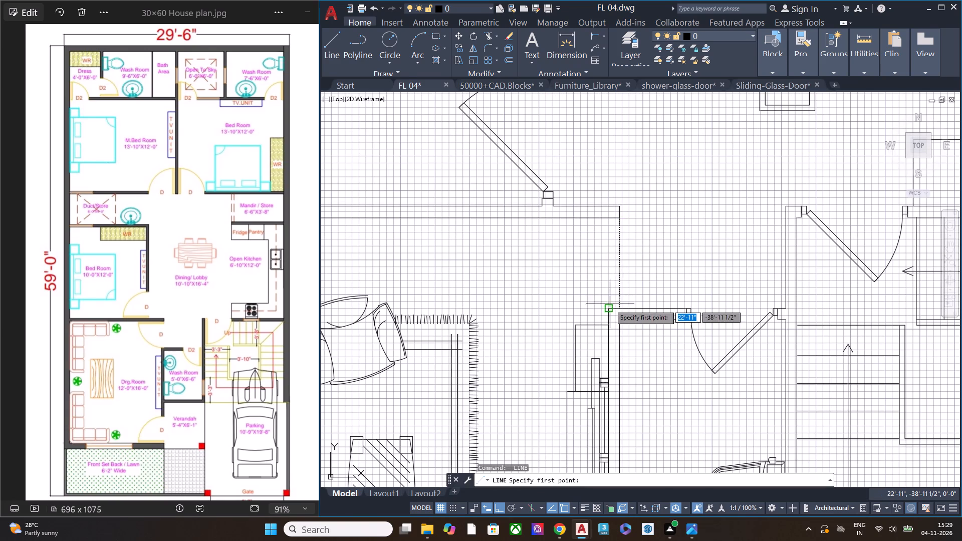
{"action": "left_click", "coordinate": [610, 308]}
{"action": "left_click", "coordinate": [610, 219]}
{"action": "key", "text": "space"}
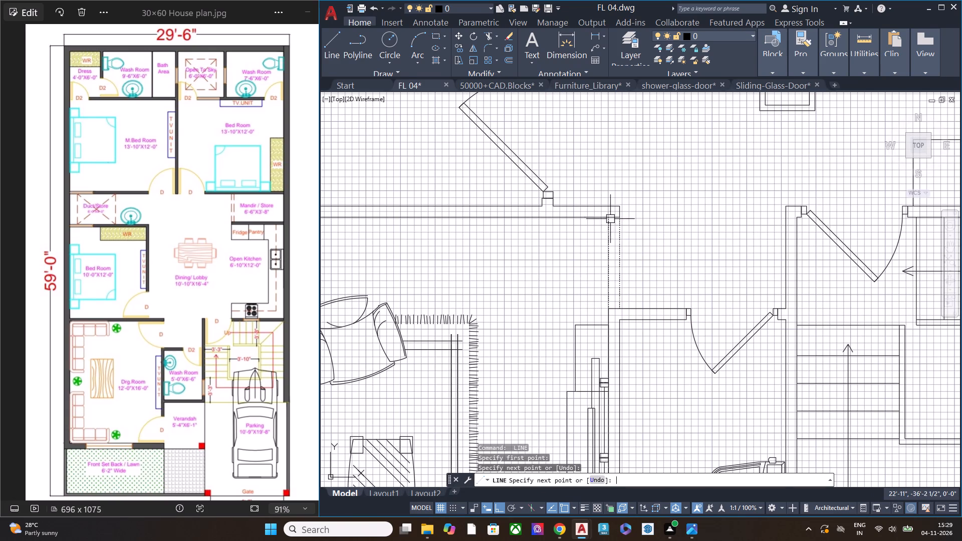
{"action": "scroll", "coordinate": [625, 279], "scroll_direction": "up", "scroll_amount": 3}
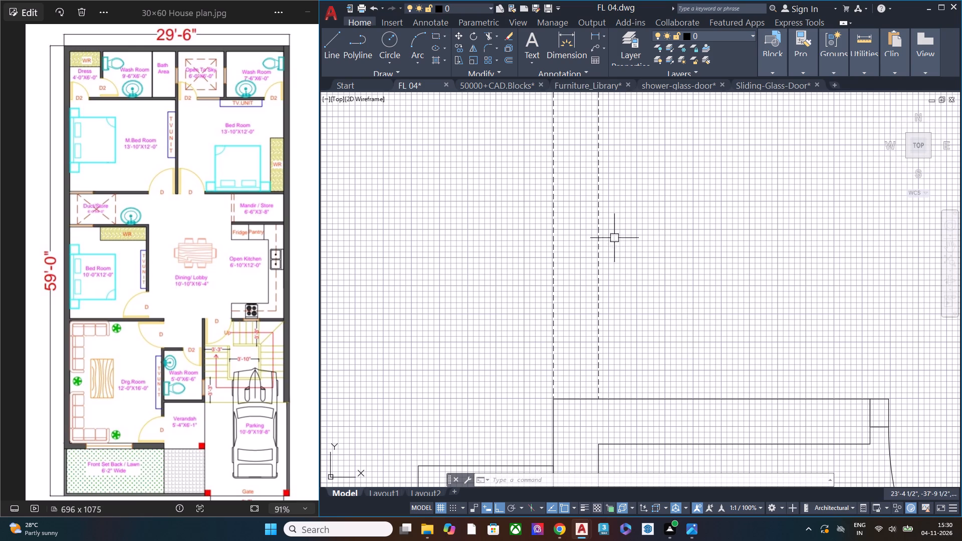
Draw a vertical DASHED line across the Mandir / Store opening, joining the outer corners of the two wall stubs.
{"action": "scroll", "coordinate": [606, 252], "scroll_direction": "down", "scroll_amount": 3}
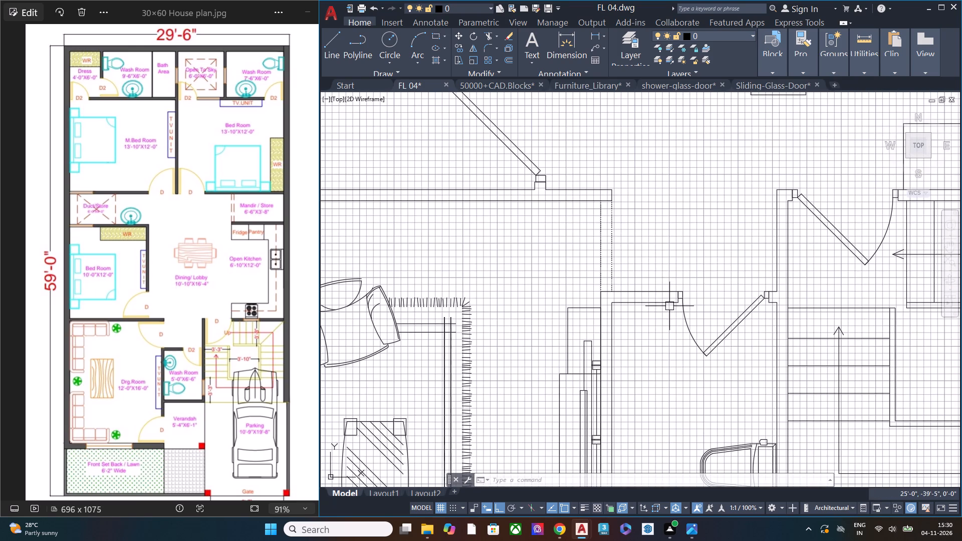
{"action": "middle_click_drag", "start_coordinate": [665, 306], "coordinate": [487, 278]}
{"action": "scroll", "coordinate": [530, 260], "scroll_direction": "down", "scroll_amount": 2}
{"action": "middle_click_drag", "start_coordinate": [601, 248], "coordinate": [530, 302]}
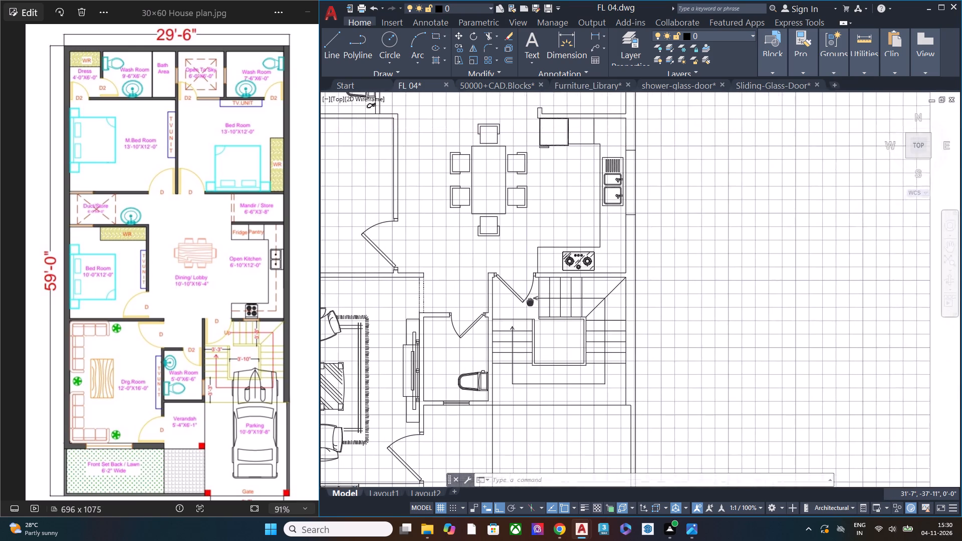
{"action": "middle_click_drag", "start_coordinate": [530, 302], "coordinate": [541, 373]}
{"action": "middle_click_drag", "start_coordinate": [546, 157], "coordinate": [557, 196]}
{"action": "scroll", "coordinate": [564, 175], "scroll_direction": "up", "scroll_amount": 1}
{"action": "key", "text": "space"}
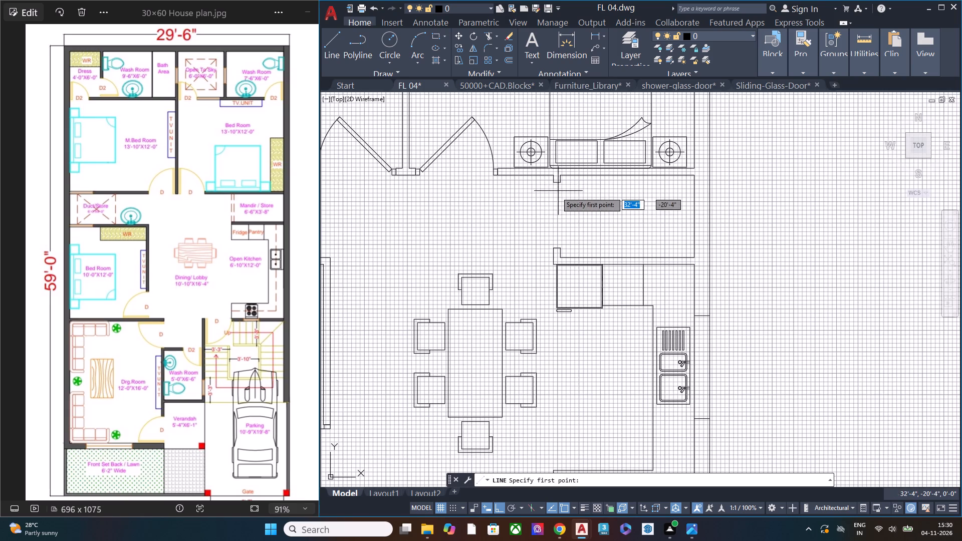
{"action": "scroll", "coordinate": [555, 192], "scroll_direction": "up", "scroll_amount": 3}
{"action": "left_click", "coordinate": [544, 155]}
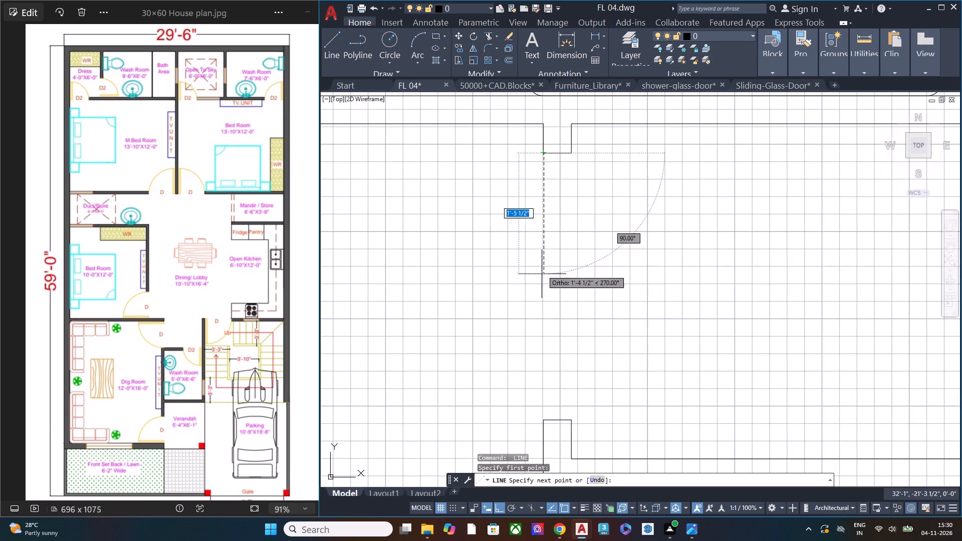
{"action": "left_click", "coordinate": [541, 419]}
{"action": "key", "text": "space"}
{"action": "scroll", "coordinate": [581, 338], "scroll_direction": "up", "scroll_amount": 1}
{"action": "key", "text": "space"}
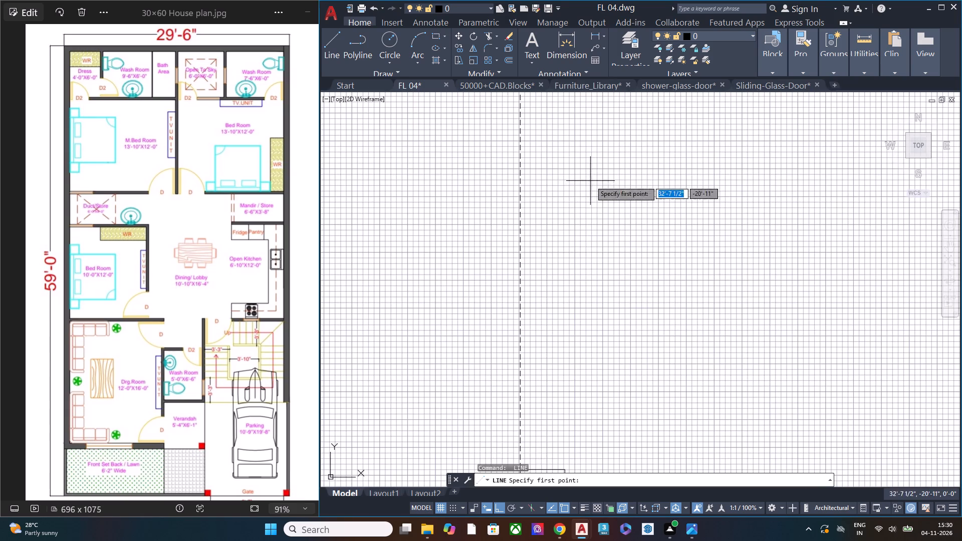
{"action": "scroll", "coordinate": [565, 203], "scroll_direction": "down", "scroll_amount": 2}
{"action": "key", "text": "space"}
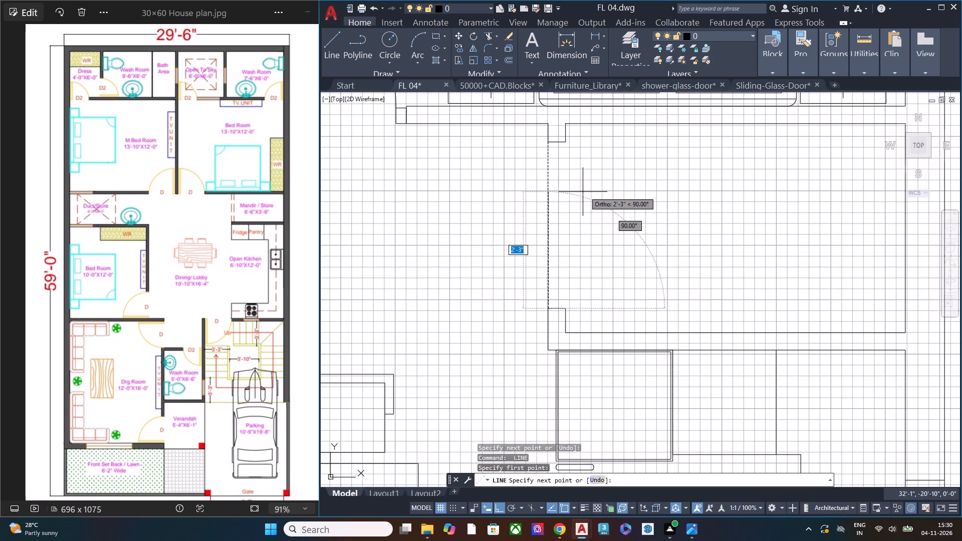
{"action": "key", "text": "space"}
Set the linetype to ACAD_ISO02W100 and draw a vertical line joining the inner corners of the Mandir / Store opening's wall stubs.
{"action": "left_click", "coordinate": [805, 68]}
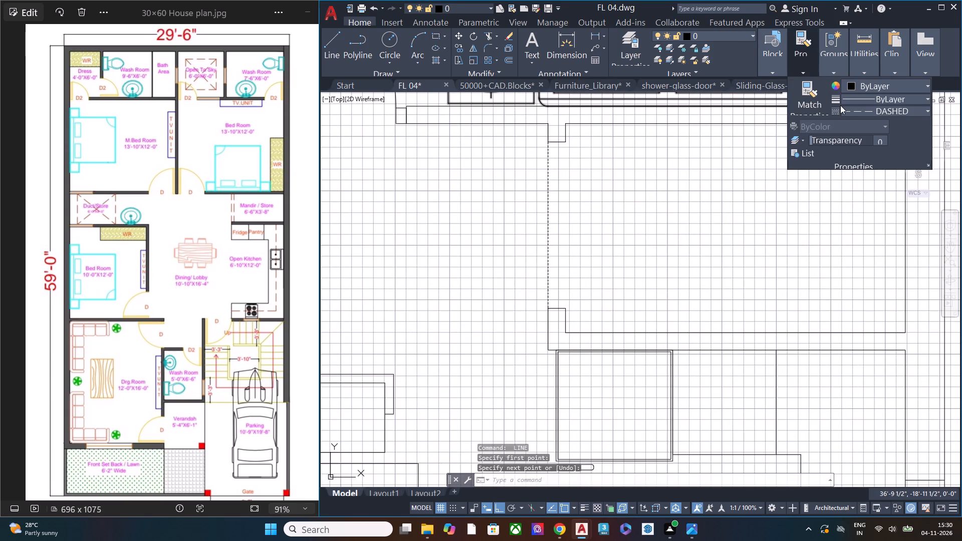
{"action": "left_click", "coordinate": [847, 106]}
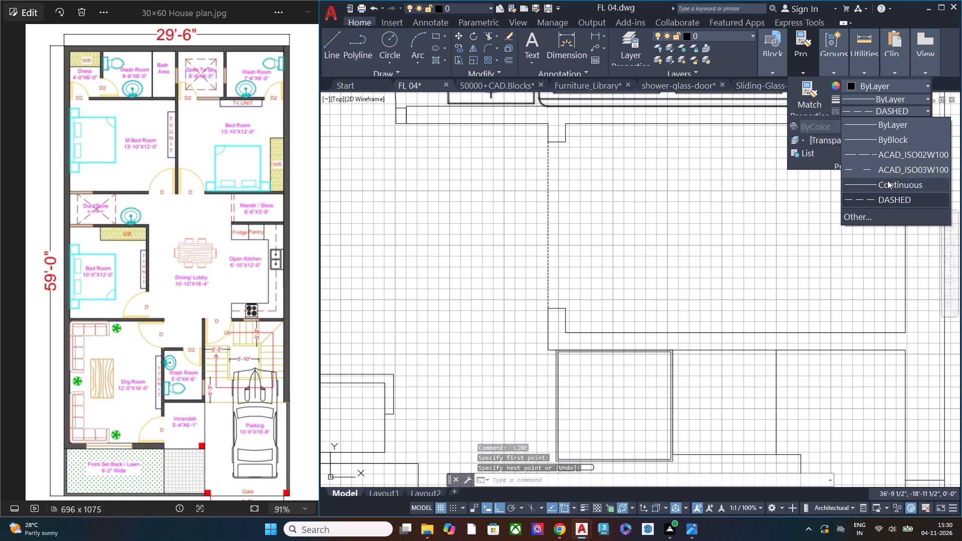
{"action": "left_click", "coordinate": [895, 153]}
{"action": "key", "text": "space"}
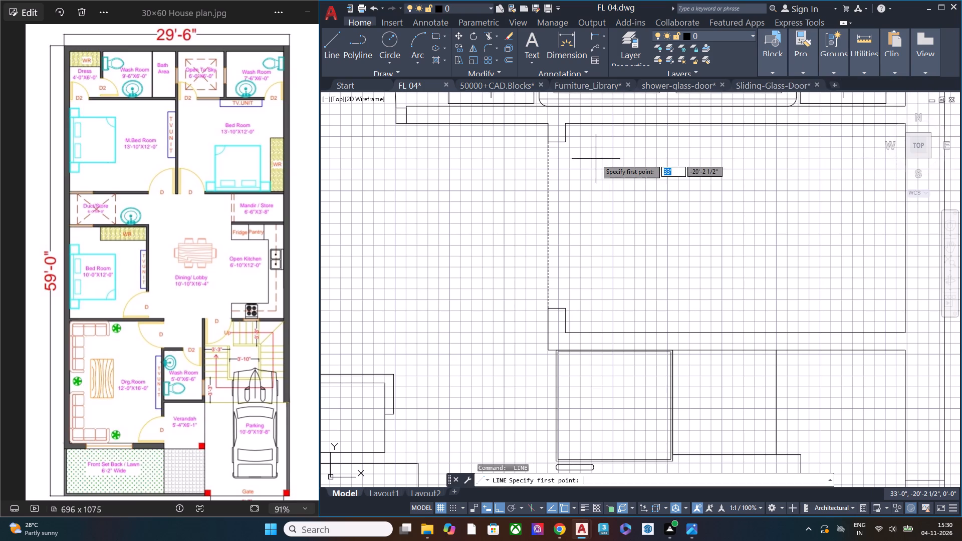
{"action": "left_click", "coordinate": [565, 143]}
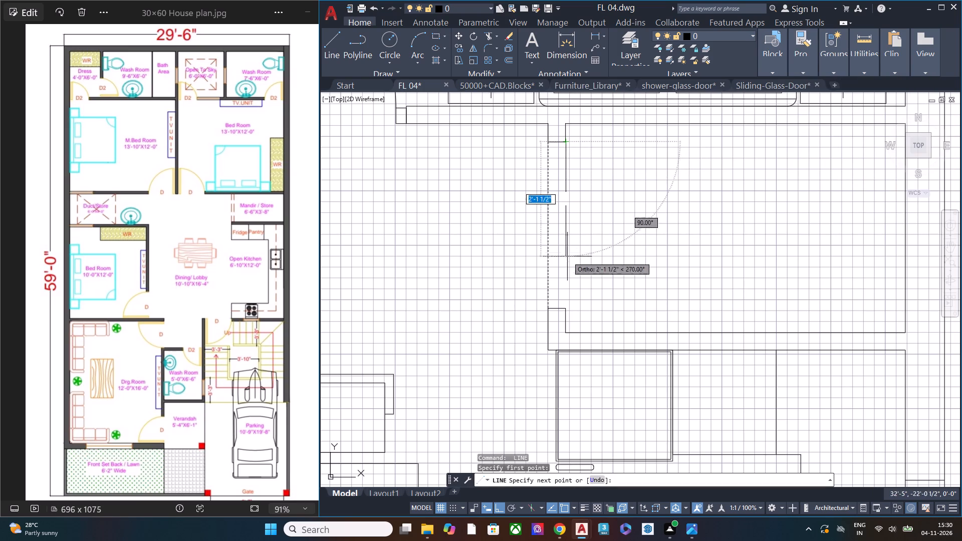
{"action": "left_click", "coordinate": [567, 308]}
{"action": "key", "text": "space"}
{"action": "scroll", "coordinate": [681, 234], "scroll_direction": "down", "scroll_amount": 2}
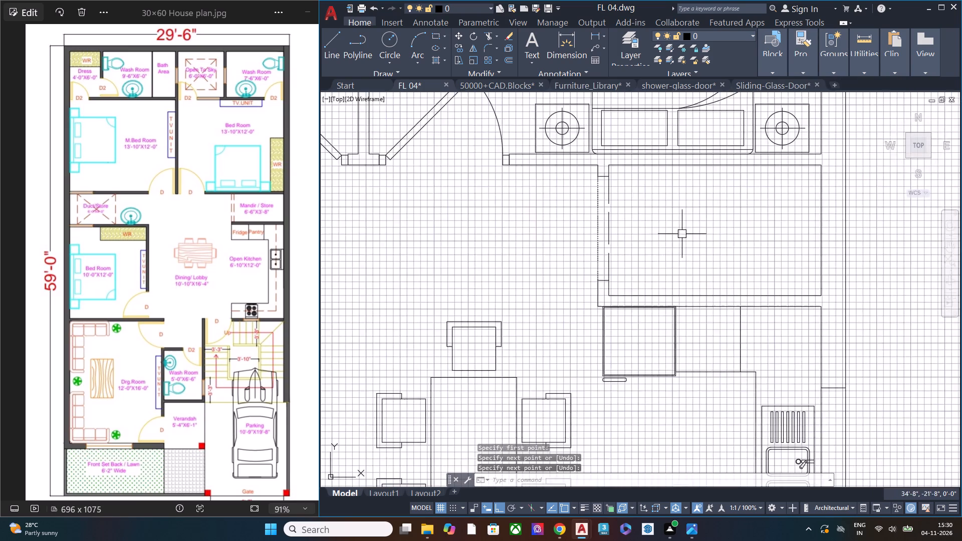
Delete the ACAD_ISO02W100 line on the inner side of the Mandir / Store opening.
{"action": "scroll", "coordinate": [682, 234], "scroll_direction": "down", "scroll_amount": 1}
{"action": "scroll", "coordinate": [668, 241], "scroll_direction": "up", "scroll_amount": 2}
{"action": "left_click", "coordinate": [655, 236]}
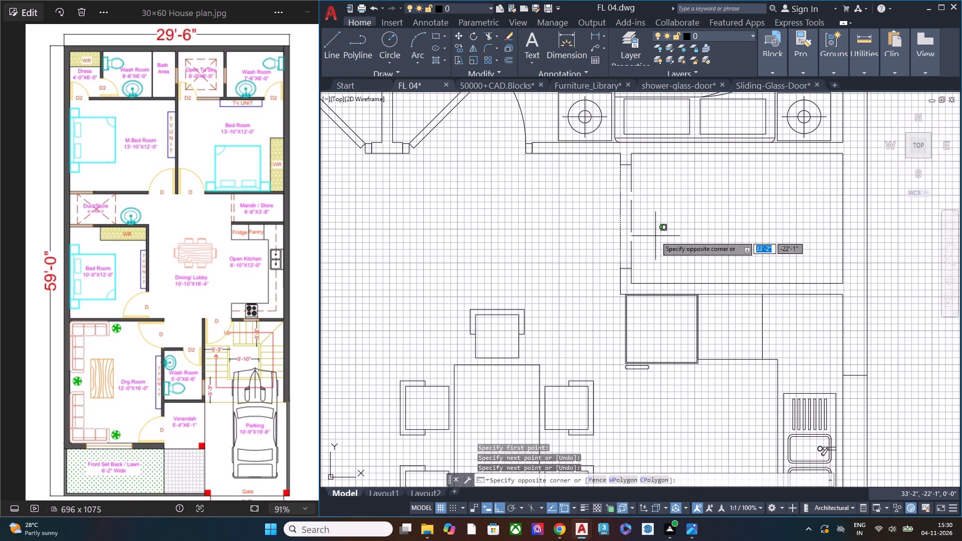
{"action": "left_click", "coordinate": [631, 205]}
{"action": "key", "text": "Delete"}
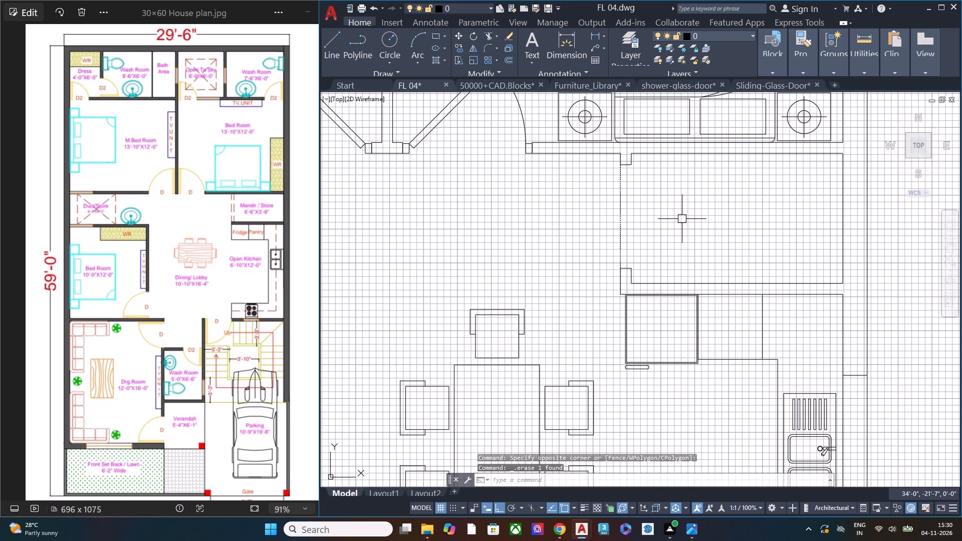
Set the linetype to DASHED and draw a vertical line joining the inner corners of the Mandir / Store opening's wall stubs.
{"action": "left_click", "coordinate": [802, 67]}
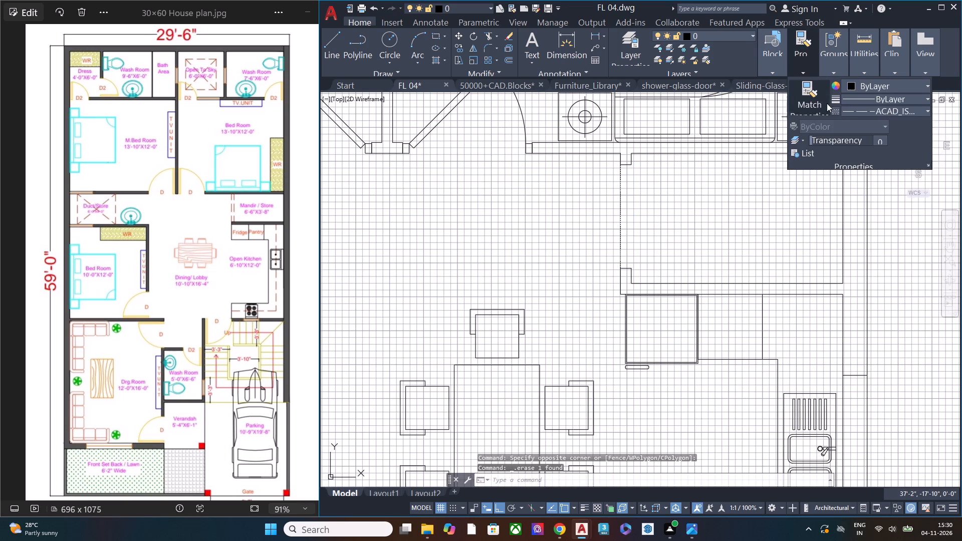
{"action": "left_click", "coordinate": [846, 108]}
{"action": "left_click", "coordinate": [880, 196]}
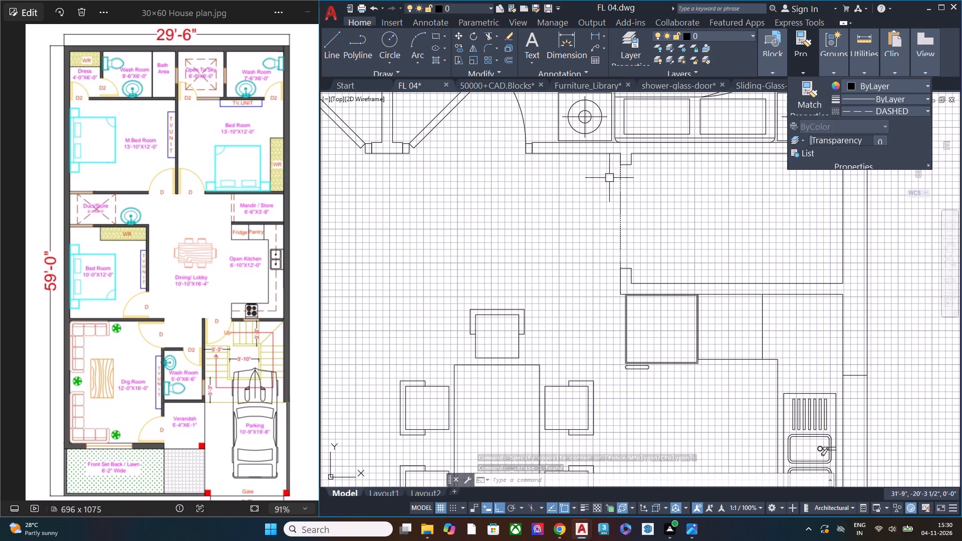
{"action": "key", "text": "space"}
{"action": "key", "text": "space"}
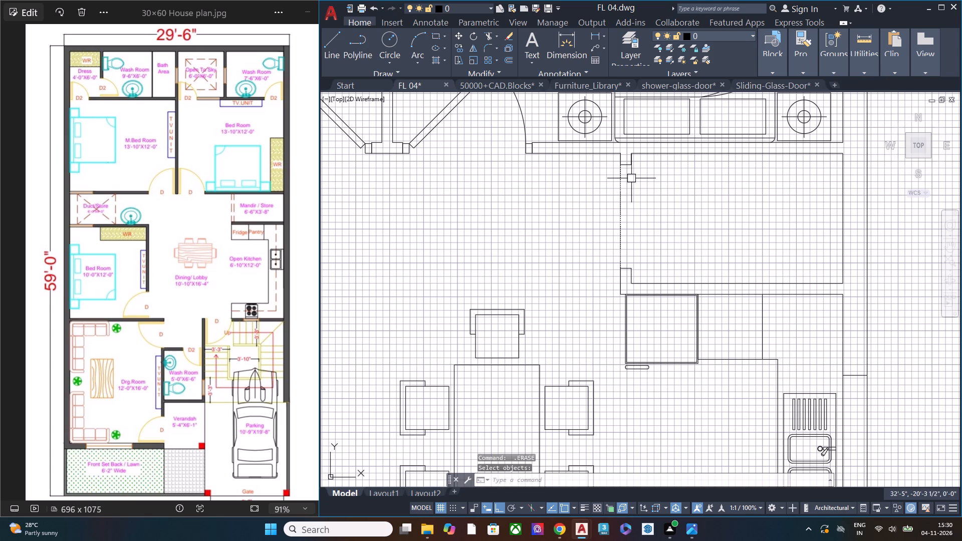
{"action": "key", "text": "l"}
{"action": "key", "text": "space"}
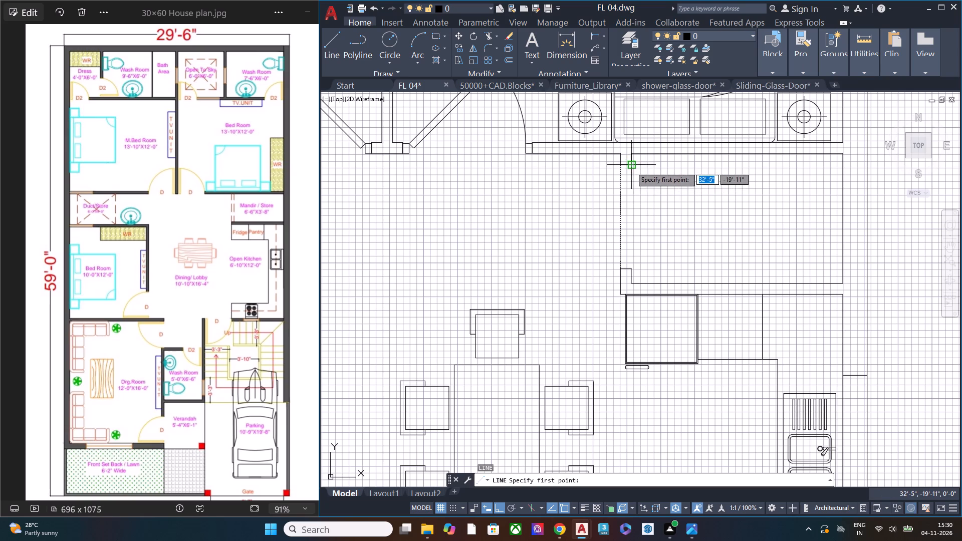
{"action": "left_click", "coordinate": [631, 167]}
{"action": "left_click", "coordinate": [633, 270]}
{"action": "key", "text": "space"}
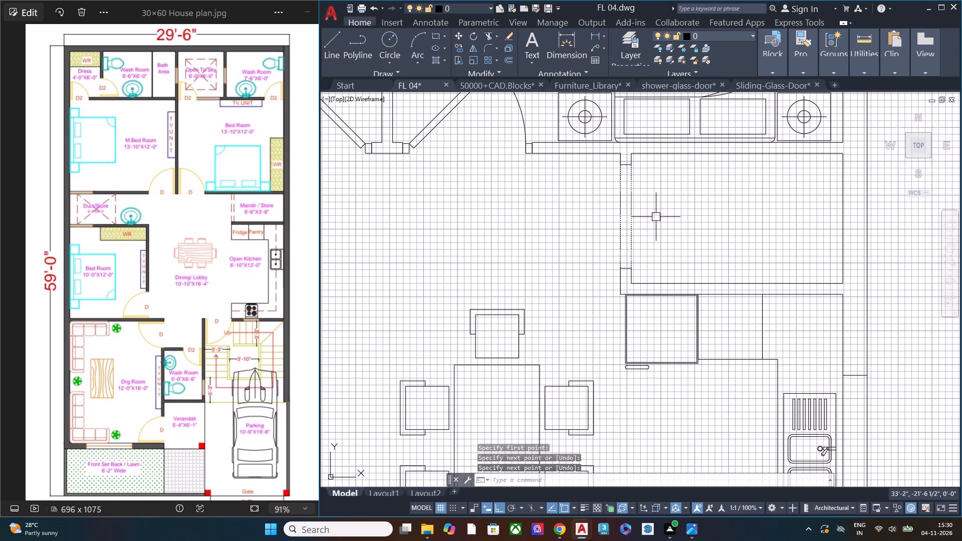
Review the floor plan from the upper washrooms down to the Drawing Room, checking which rooms still need furniture, especially the unfurnished Bed Room.
{"action": "scroll", "coordinate": [624, 195], "scroll_direction": "up", "scroll_amount": 4}
{"action": "scroll", "coordinate": [624, 195], "scroll_direction": "down", "scroll_amount": 7}
{"action": "middle_click_drag", "start_coordinate": [552, 237], "coordinate": [639, 212]}
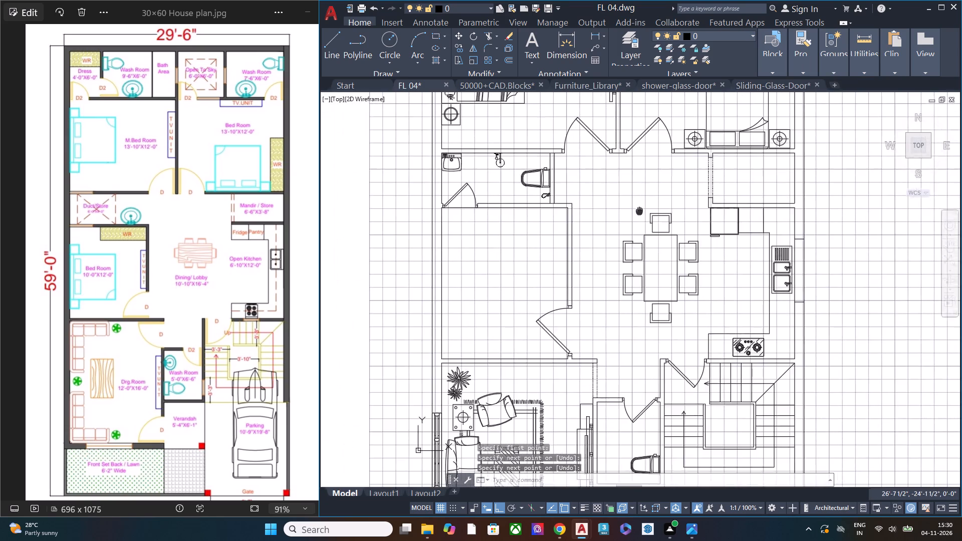
{"action": "middle_click_drag", "start_coordinate": [639, 212], "coordinate": [633, 319]}
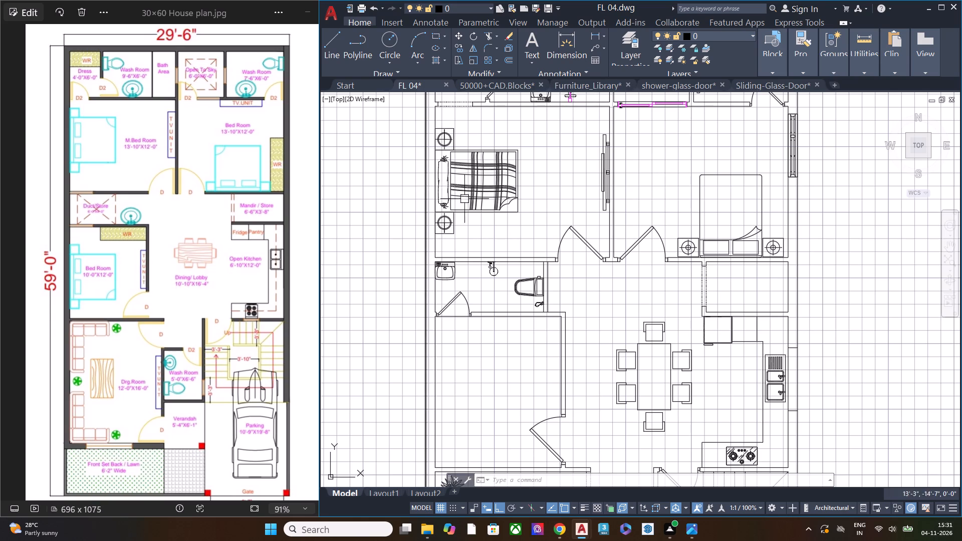
{"action": "scroll", "coordinate": [586, 219], "scroll_direction": "down", "scroll_amount": 1}
{"action": "middle_click_drag", "start_coordinate": [607, 206], "coordinate": [595, 316]}
{"action": "scroll", "coordinate": [665, 219], "scroll_direction": "up", "scroll_amount": 2}
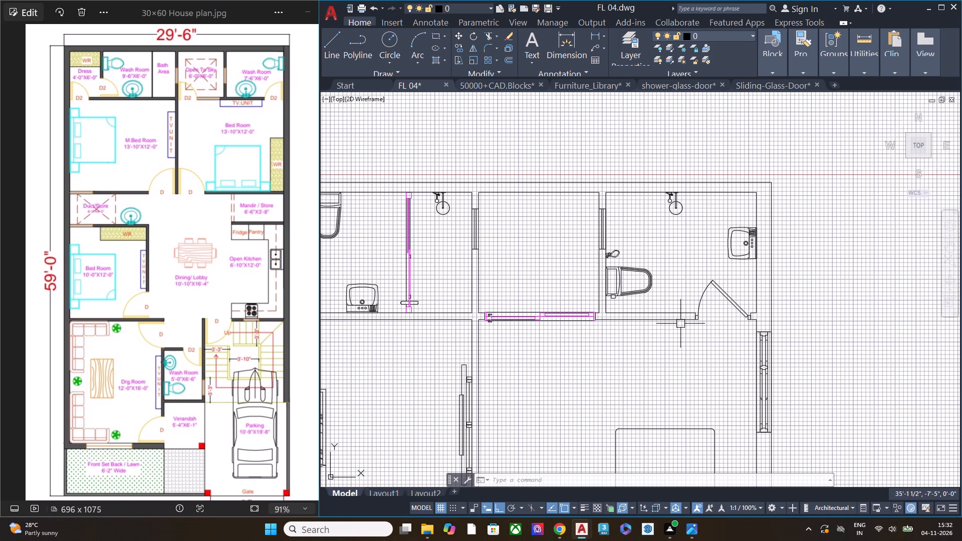
{"action": "middle_click_drag", "start_coordinate": [620, 328], "coordinate": [658, 207]}
{"action": "scroll", "coordinate": [622, 276], "scroll_direction": "down", "scroll_amount": 1}
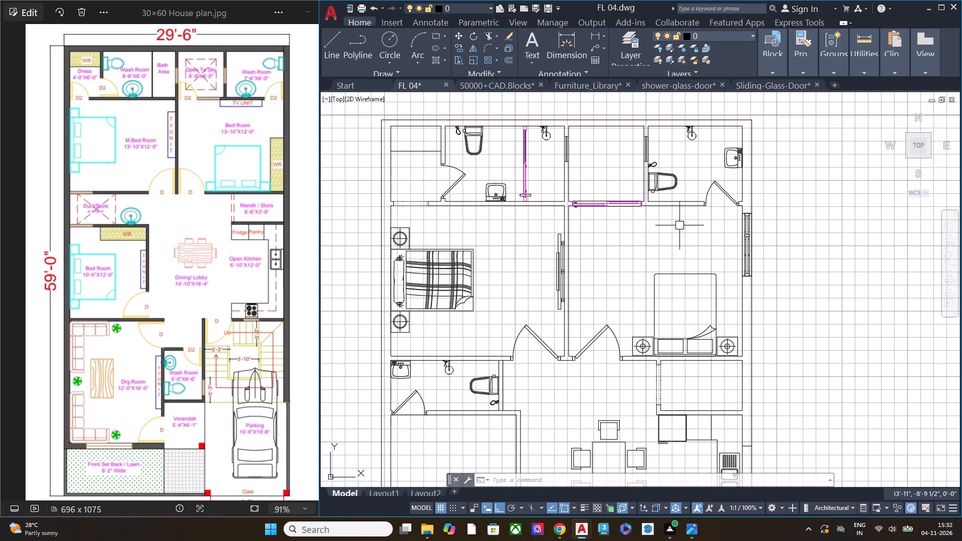
{"action": "scroll", "coordinate": [654, 308], "scroll_direction": "down", "scroll_amount": 1}
{"action": "middle_click_drag", "start_coordinate": [661, 356], "coordinate": [658, 270]}
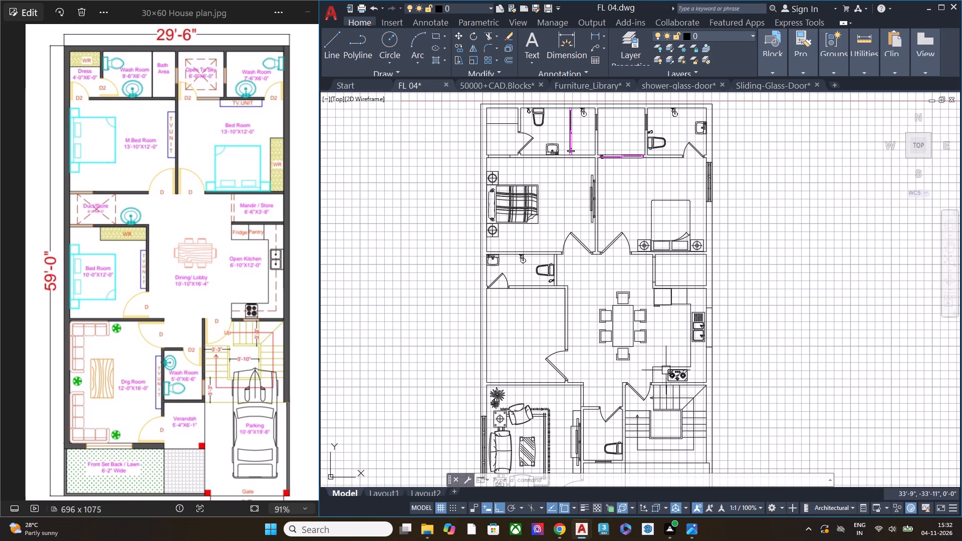
{"action": "middle_click_drag", "start_coordinate": [668, 285], "coordinate": [677, 270]}
{"action": "middle_click_drag", "start_coordinate": [514, 299], "coordinate": [578, 310]}
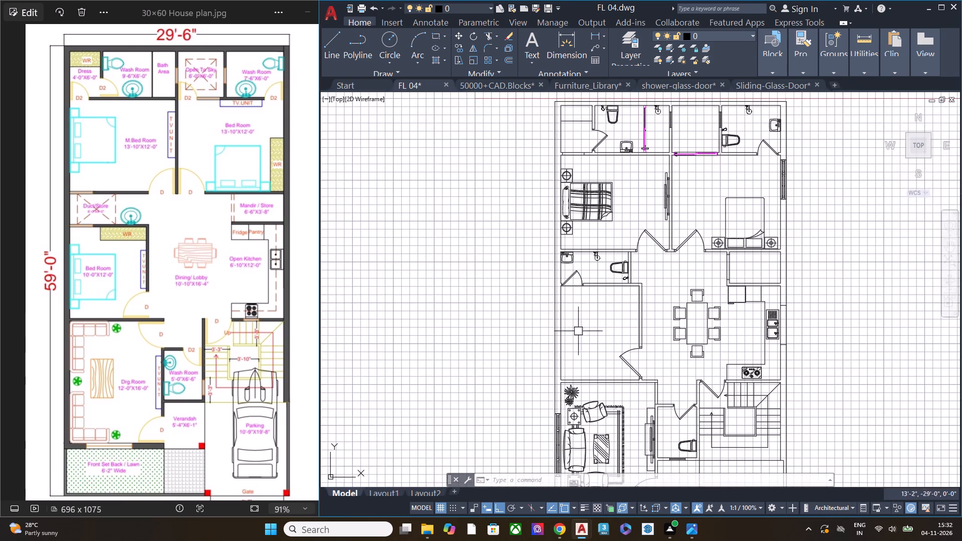
{"action": "scroll", "coordinate": [594, 360], "scroll_direction": "up", "scroll_amount": 2}
{"action": "middle_click_drag", "start_coordinate": [583, 382], "coordinate": [579, 331]}
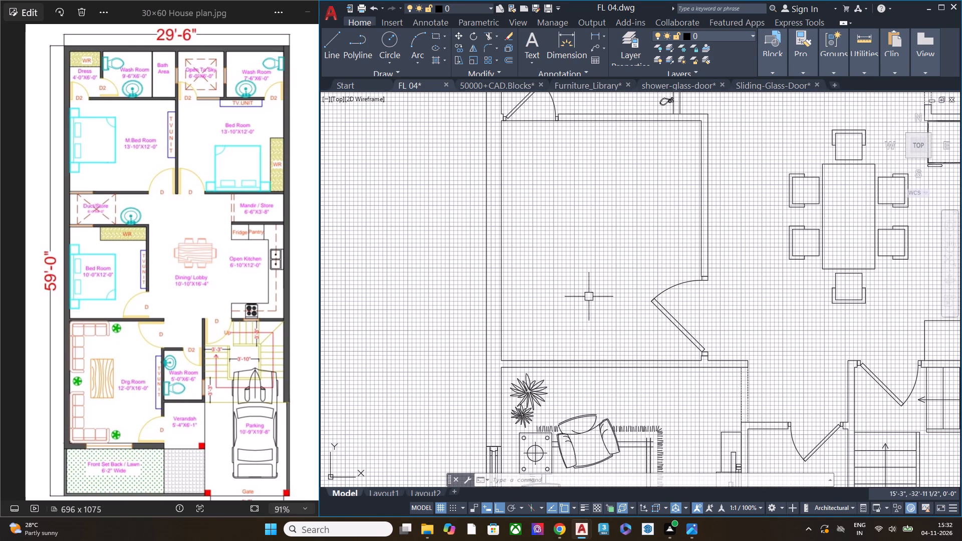
{"action": "middle_click", "coordinate": [592, 268]}
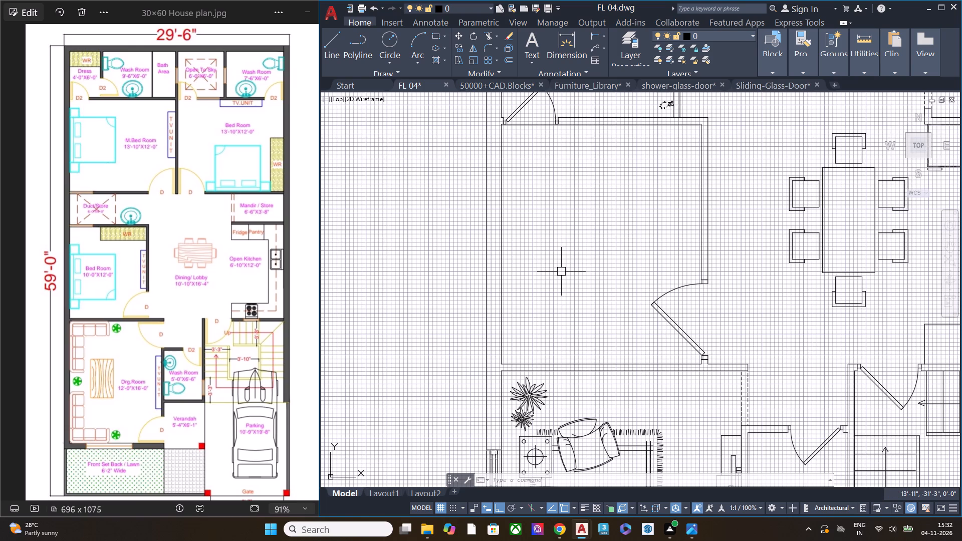
Switch to the 50000+CAD.Blocks drawing and find its section of bed blocks.
{"action": "left_click", "coordinate": [517, 89]}
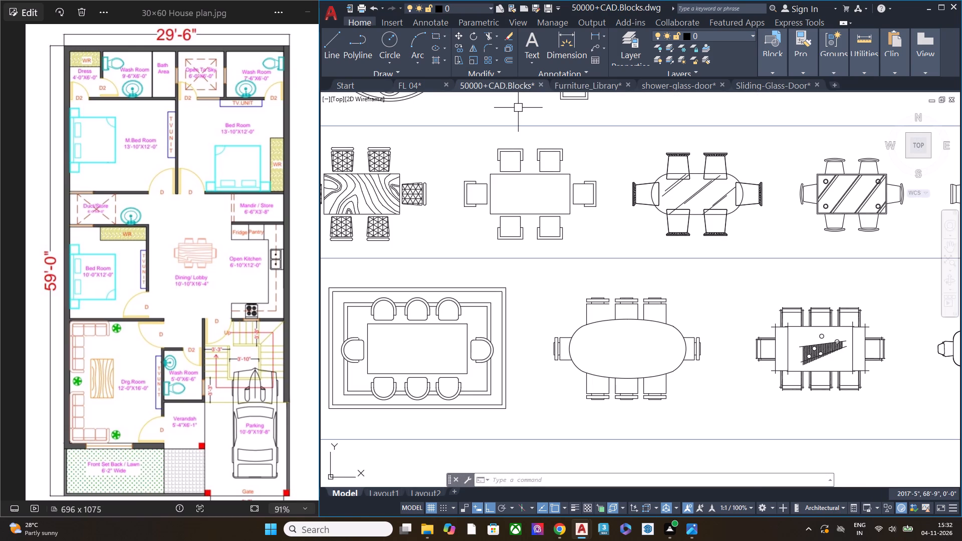
{"action": "scroll", "coordinate": [642, 342], "scroll_direction": "down", "scroll_amount": 4}
{"action": "middle_click_drag", "start_coordinate": [703, 335], "coordinate": [405, 226]}
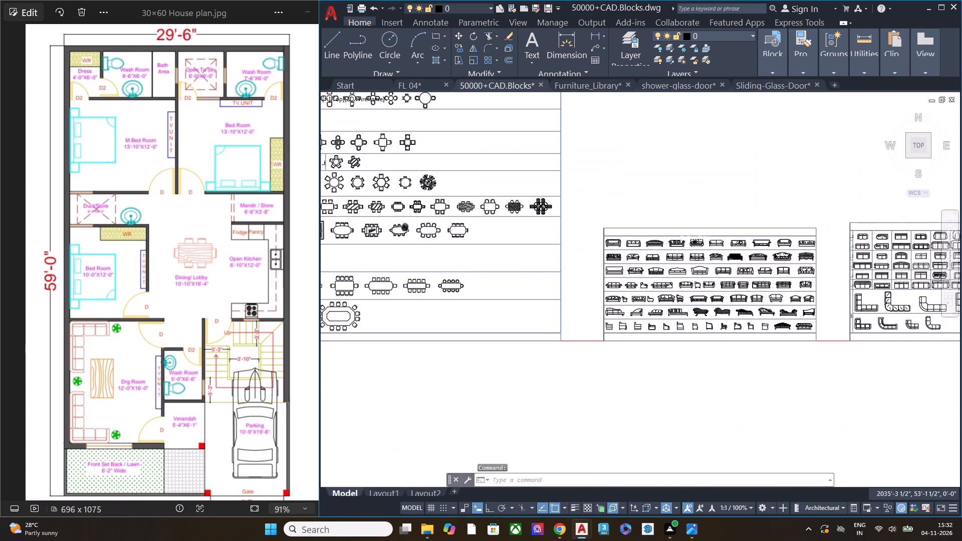
{"action": "middle_click_drag", "start_coordinate": [783, 290], "coordinate": [439, 293]}
{"action": "middle_click_drag", "start_coordinate": [887, 328], "coordinate": [526, 328]}
{"action": "middle_click_drag", "start_coordinate": [685, 319], "coordinate": [570, 356]}
{"action": "middle_click_drag", "start_coordinate": [851, 338], "coordinate": [850, 339]}
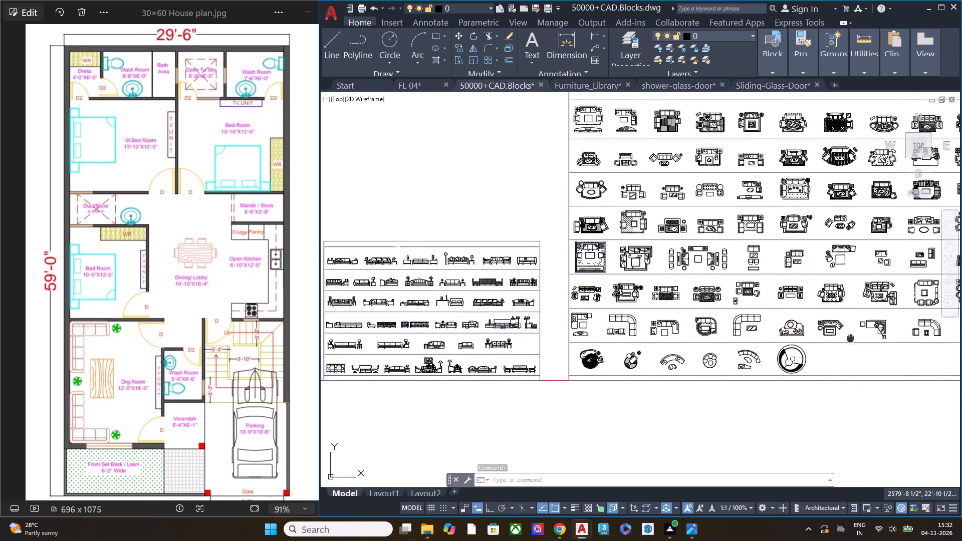
{"action": "middle_click_drag", "start_coordinate": [850, 339], "coordinate": [637, 359]}
{"action": "middle_click_drag", "start_coordinate": [831, 352], "coordinate": [655, 364]}
{"action": "middle_click_drag", "start_coordinate": [850, 339], "coordinate": [539, 350]}
{"action": "middle_click_drag", "start_coordinate": [685, 352], "coordinate": [600, 334]}
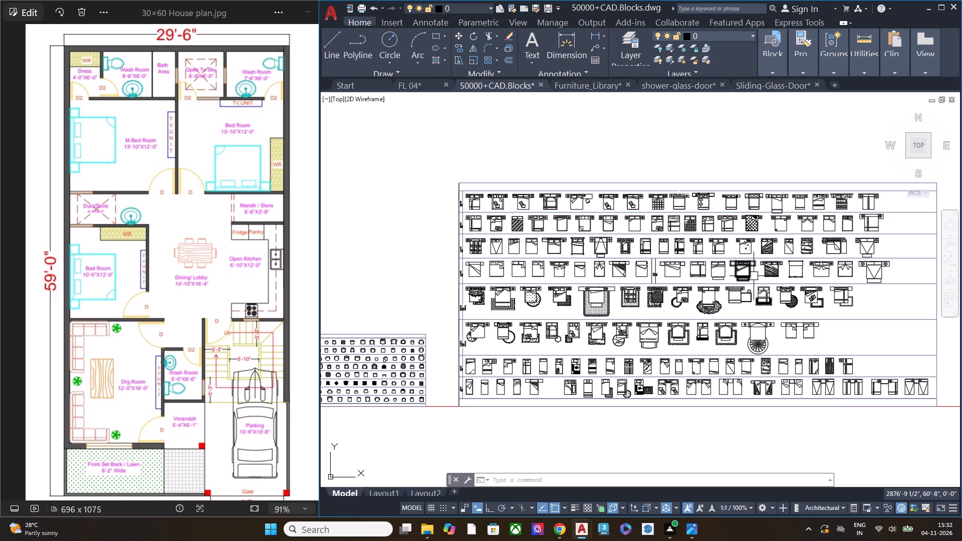
{"action": "middle_click_drag", "start_coordinate": [769, 326], "coordinate": [743, 323]}
Examine the bed blocks in the double-size-and-carpet and single-bed rows for one that suits the Bed Room.
{"action": "scroll", "coordinate": [743, 235], "scroll_direction": "up", "scroll_amount": 2}
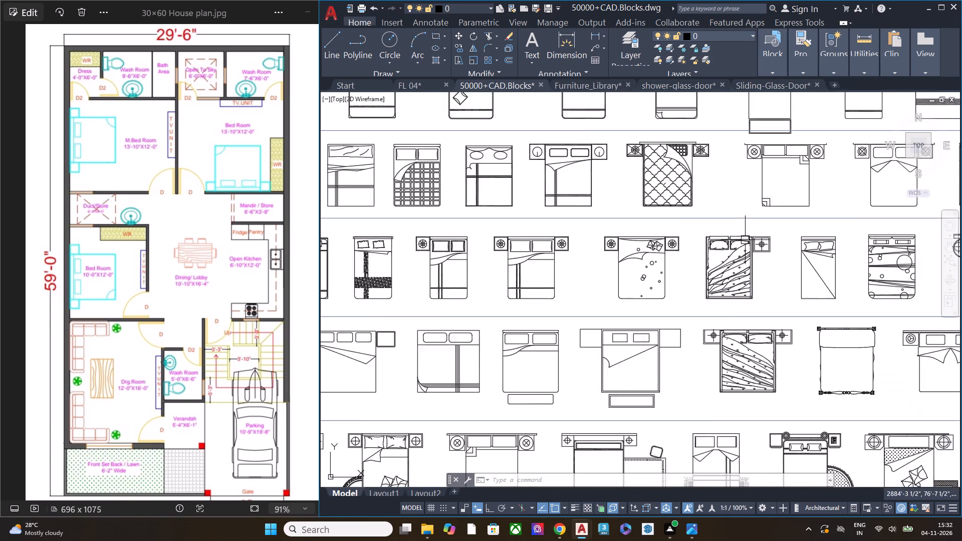
{"action": "scroll", "coordinate": [745, 240], "scroll_direction": "up", "scroll_amount": 2}
{"action": "scroll", "coordinate": [754, 214], "scroll_direction": "down", "scroll_amount": 2}
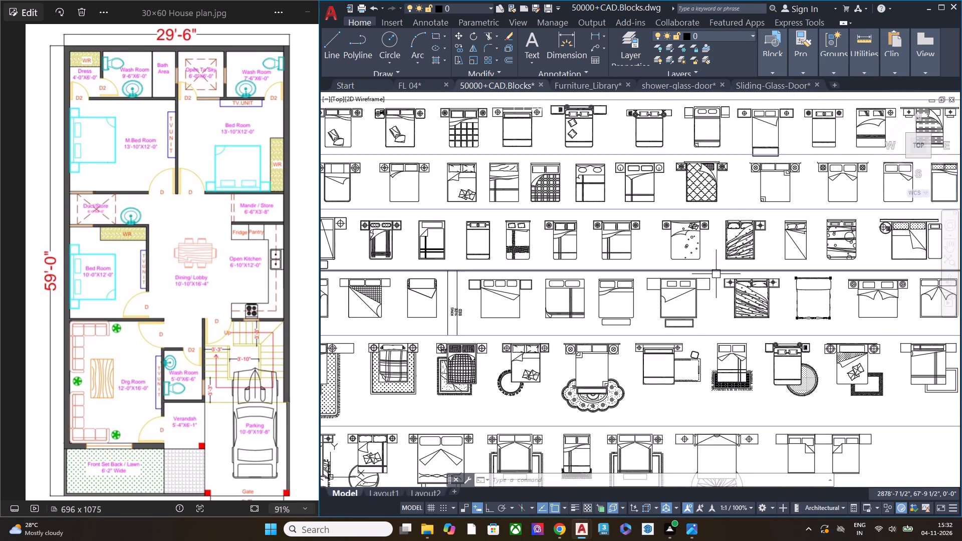
{"action": "middle_click_drag", "start_coordinate": [713, 272], "coordinate": [776, 198]}
{"action": "middle_click_drag", "start_coordinate": [672, 295], "coordinate": [792, 283]}
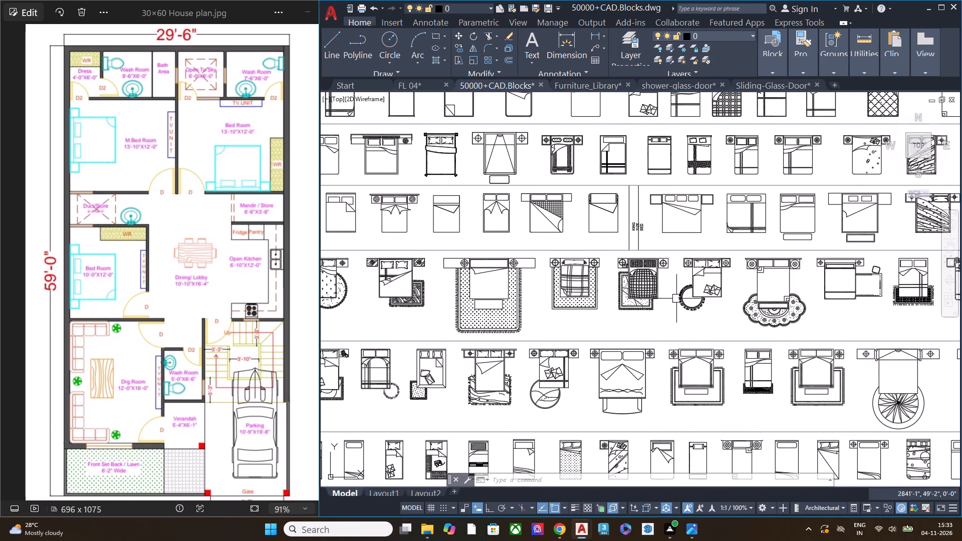
{"action": "middle_click_drag", "start_coordinate": [676, 298], "coordinate": [766, 306]}
{"action": "middle_click_drag", "start_coordinate": [688, 322], "coordinate": [761, 230]}
{"action": "middle_click_drag", "start_coordinate": [745, 279], "coordinate": [764, 237]}
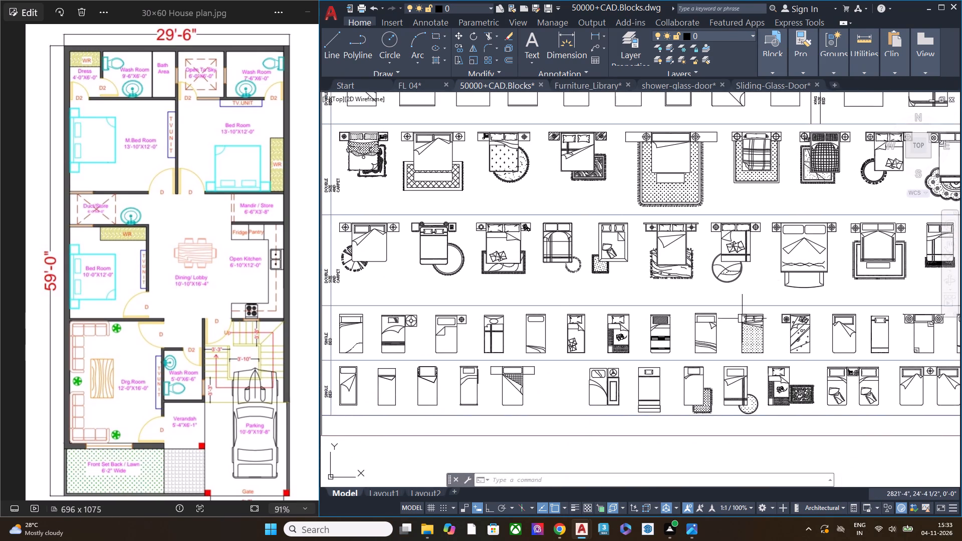
{"action": "middle_click_drag", "start_coordinate": [741, 322], "coordinate": [841, 340]}
{"action": "middle_click_drag", "start_coordinate": [625, 306], "coordinate": [684, 348]}
{"action": "scroll", "coordinate": [636, 317], "scroll_direction": "up", "scroll_amount": 2}
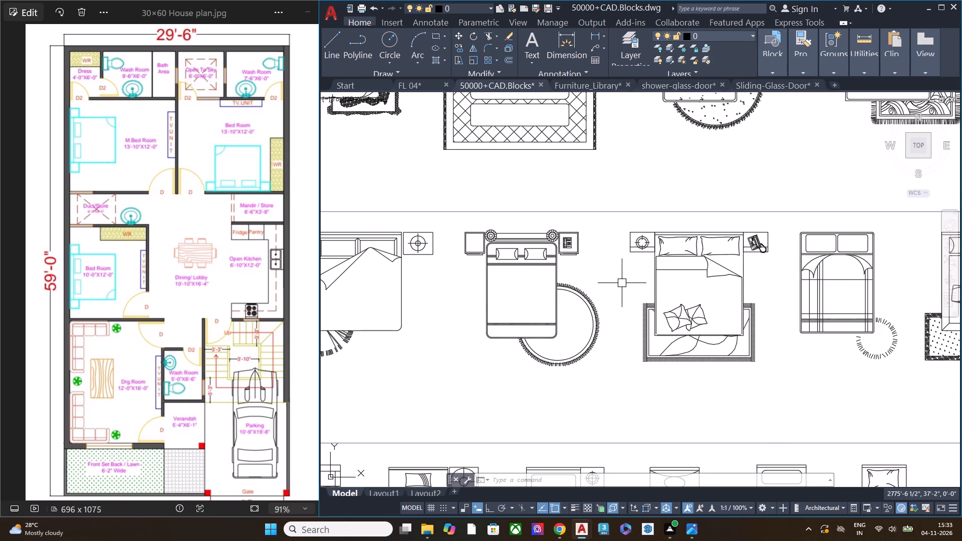
{"action": "scroll", "coordinate": [622, 283], "scroll_direction": "down", "scroll_amount": 2}
{"action": "scroll", "coordinate": [671, 317], "scroll_direction": "down", "scroll_amount": 1}
{"action": "middle_click_drag", "start_coordinate": [659, 315], "coordinate": [587, 301]}
{"action": "scroll", "coordinate": [477, 311], "scroll_direction": "up", "scroll_amount": 4}
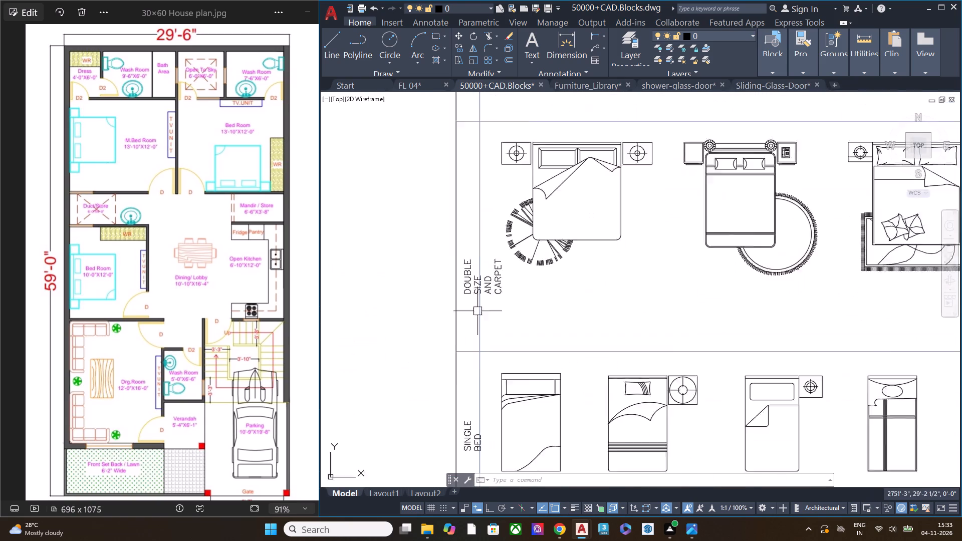
{"action": "scroll", "coordinate": [477, 311], "scroll_direction": "up", "scroll_amount": 1}
{"action": "scroll", "coordinate": [477, 310], "scroll_direction": "down", "scroll_amount": 3}
{"action": "scroll", "coordinate": [583, 284], "scroll_direction": "down", "scroll_amount": 2}
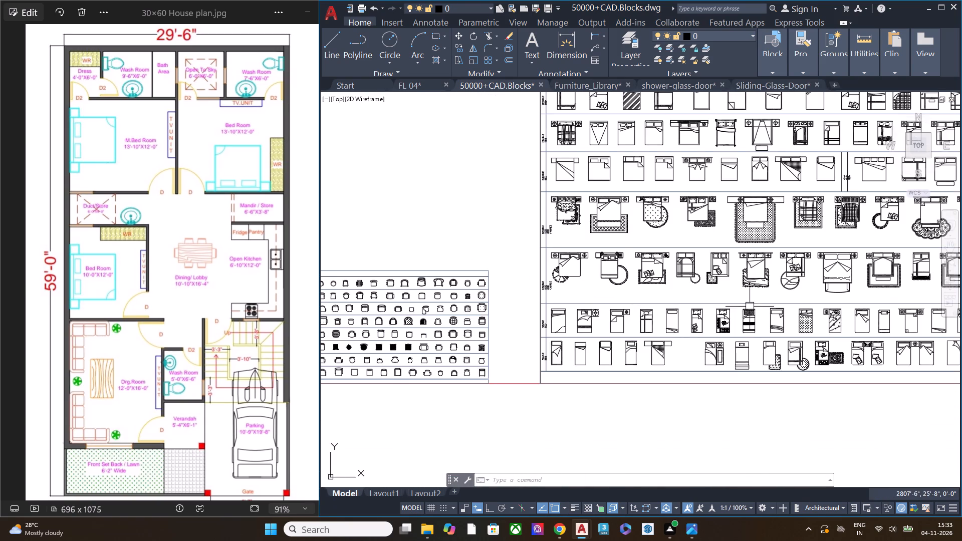
{"action": "middle_click_drag", "start_coordinate": [745, 309], "coordinate": [474, 308]}
{"action": "scroll", "coordinate": [696, 280], "scroll_direction": "up", "scroll_amount": 3}
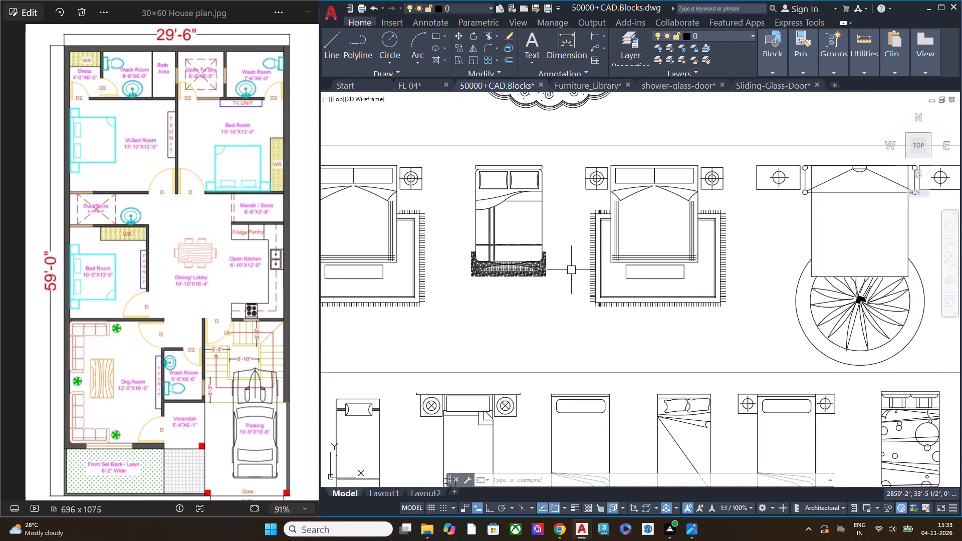
{"action": "scroll", "coordinate": [571, 270], "scroll_direction": "down", "scroll_amount": 1}
{"action": "middle_click_drag", "start_coordinate": [699, 285], "coordinate": [456, 295]}
{"action": "middle_click_drag", "start_coordinate": [627, 297], "coordinate": [612, 358]}
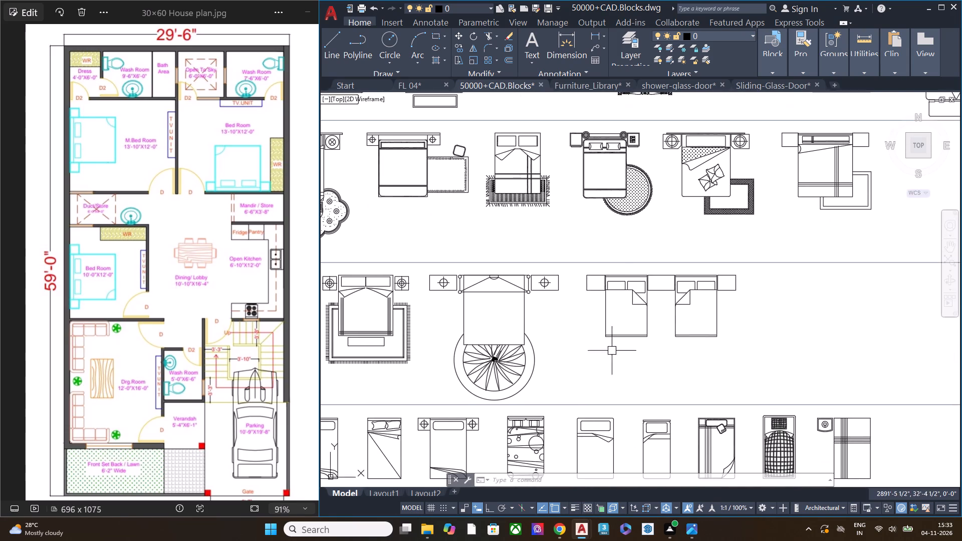
Compare the plain double and king-size bed blocks in the upper rows, including those with side tables.
{"action": "middle_click_drag", "start_coordinate": [672, 262], "coordinate": [672, 312]}
{"action": "middle_click_drag", "start_coordinate": [817, 273], "coordinate": [619, 347]}
{"action": "middle_click_drag", "start_coordinate": [700, 266], "coordinate": [691, 371]}
{"action": "middle_click_drag", "start_coordinate": [717, 246], "coordinate": [717, 316]}
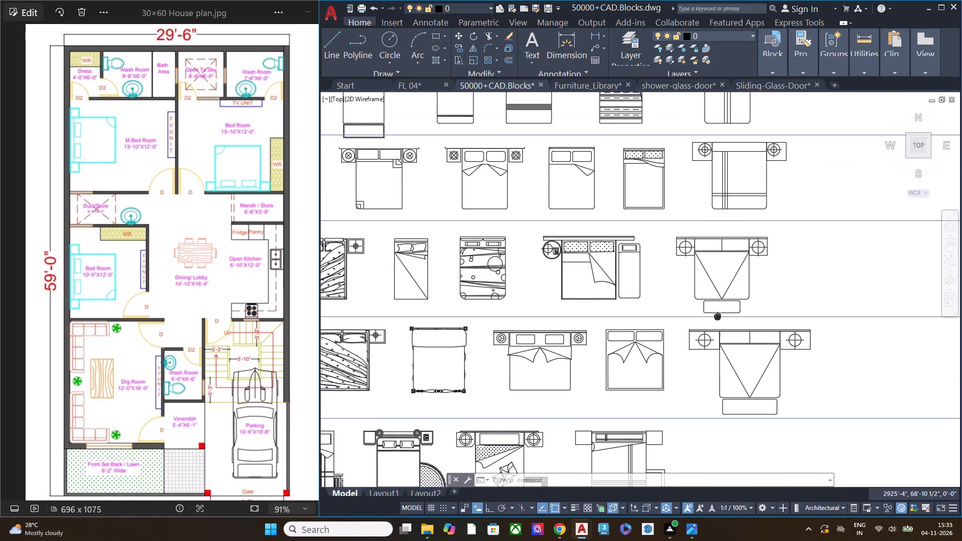
{"action": "middle_click_drag", "start_coordinate": [717, 316], "coordinate": [717, 319]}
{"action": "middle_click_drag", "start_coordinate": [708, 242], "coordinate": [714, 290]}
{"action": "middle_click_drag", "start_coordinate": [691, 232], "coordinate": [693, 325]}
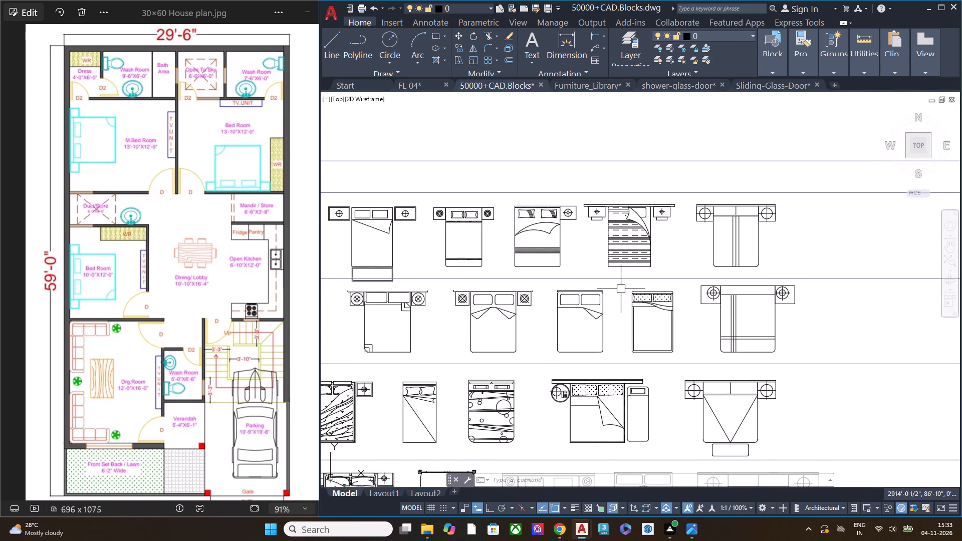
{"action": "middle_click_drag", "start_coordinate": [629, 269], "coordinate": [676, 224]}
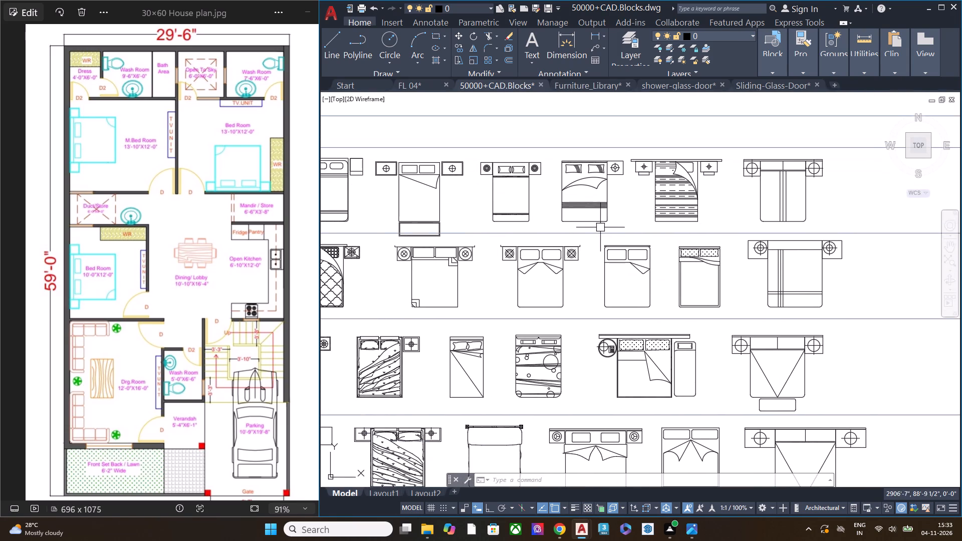
{"action": "scroll", "coordinate": [590, 277], "scroll_direction": "down", "scroll_amount": 1}
{"action": "middle_click_drag", "start_coordinate": [613, 282], "coordinate": [649, 152]}
{"action": "middle_click_drag", "start_coordinate": [663, 327], "coordinate": [668, 298]}
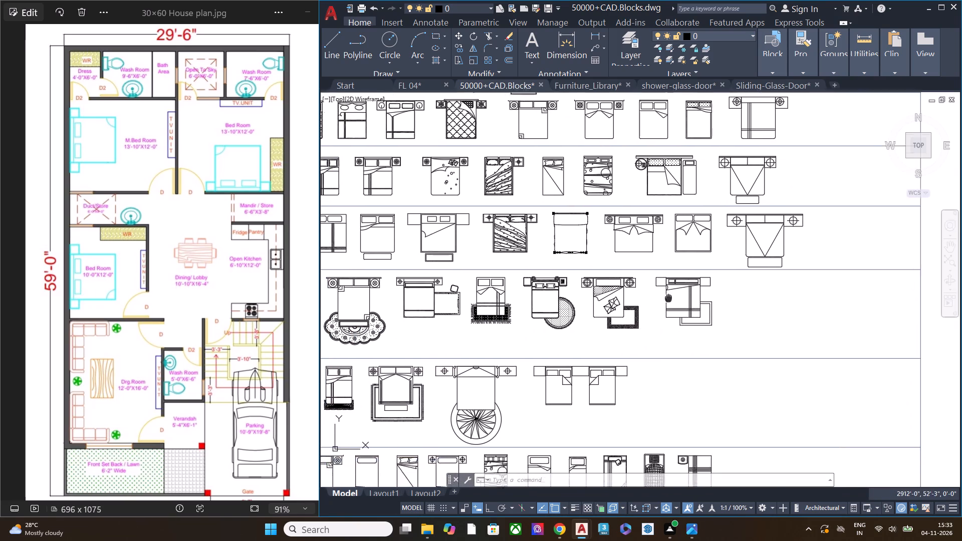
{"action": "middle_click_drag", "start_coordinate": [668, 298], "coordinate": [717, 256]}
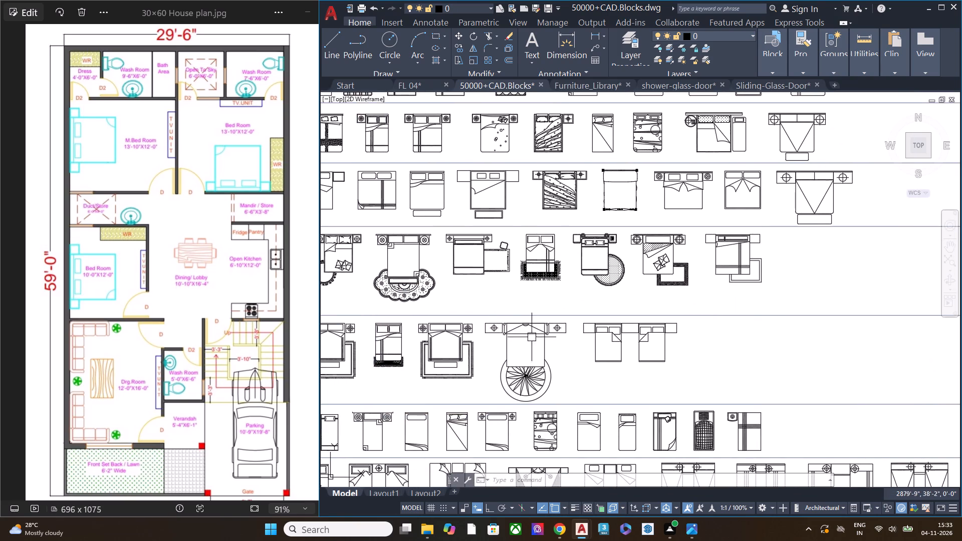
{"action": "middle_click_drag", "start_coordinate": [482, 269], "coordinate": [652, 287]}
{"action": "scroll", "coordinate": [604, 213], "scroll_direction": "up", "scroll_amount": 2}
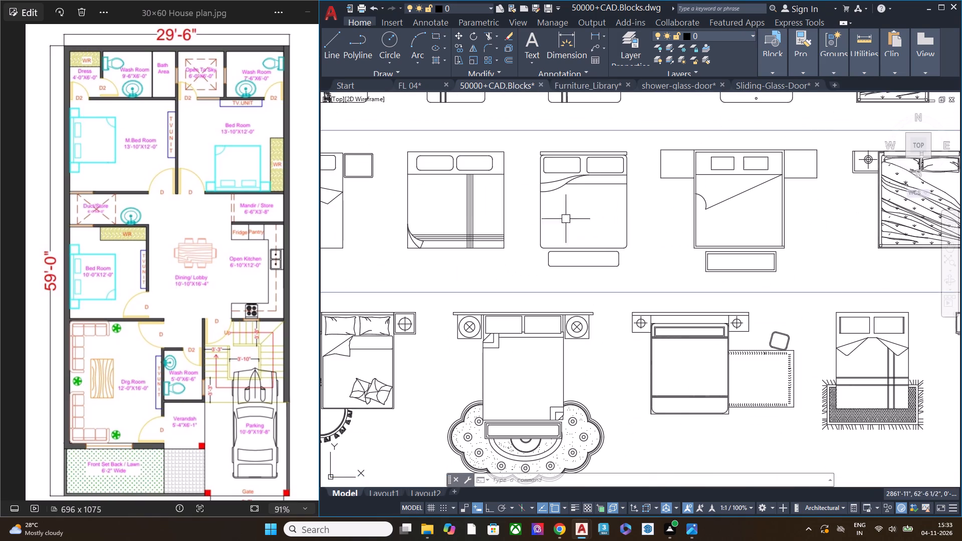
{"action": "scroll", "coordinate": [582, 247], "scroll_direction": "down", "scroll_amount": 2}
{"action": "middle_click_drag", "start_coordinate": [541, 249], "coordinate": [550, 266]}
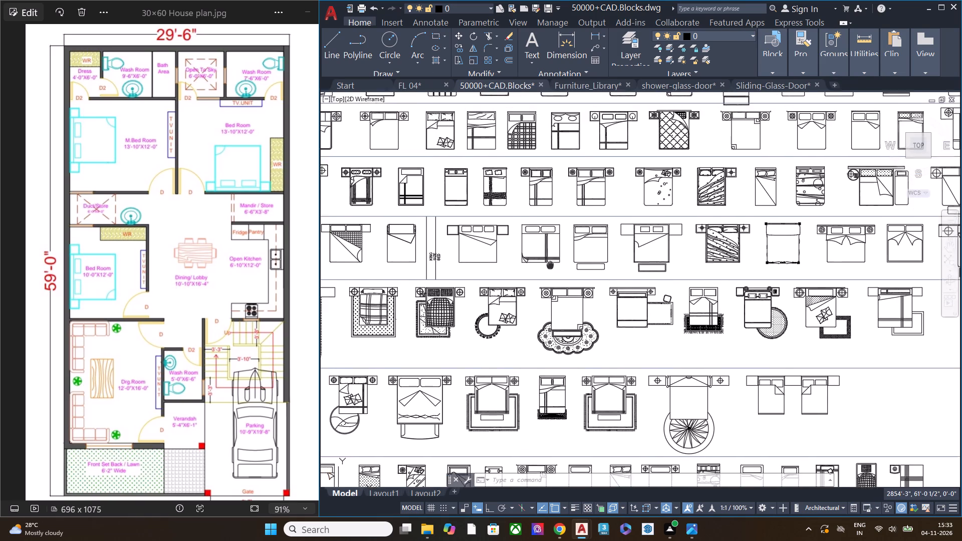
{"action": "middle_click_drag", "start_coordinate": [550, 266], "coordinate": [557, 297]}
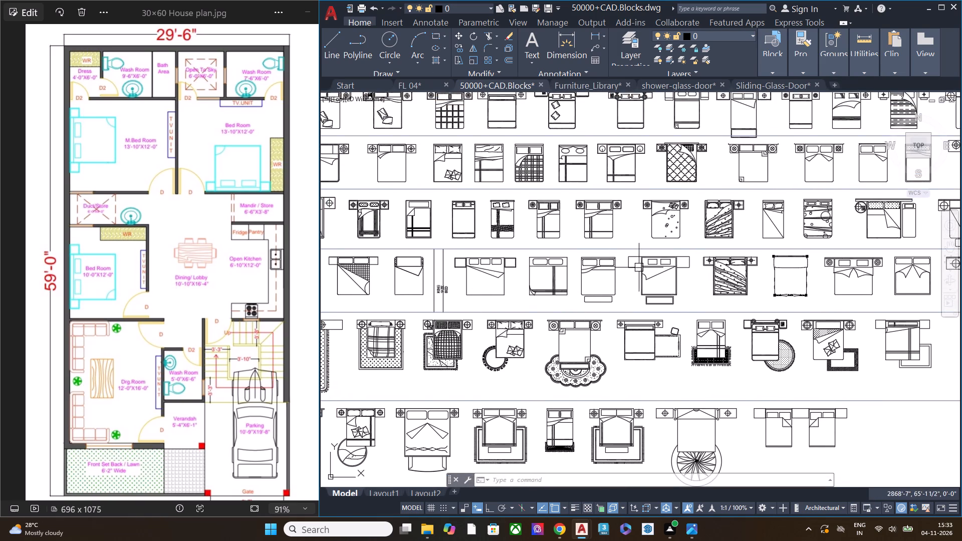
{"action": "scroll", "coordinate": [774, 172], "scroll_direction": "up", "scroll_amount": 1}
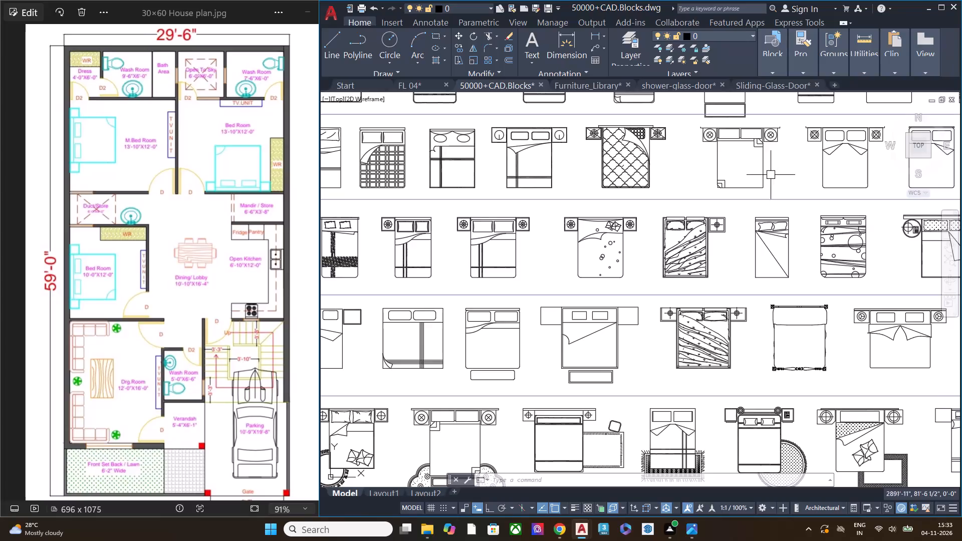
{"action": "scroll", "coordinate": [726, 264], "scroll_direction": "up", "scroll_amount": 1}
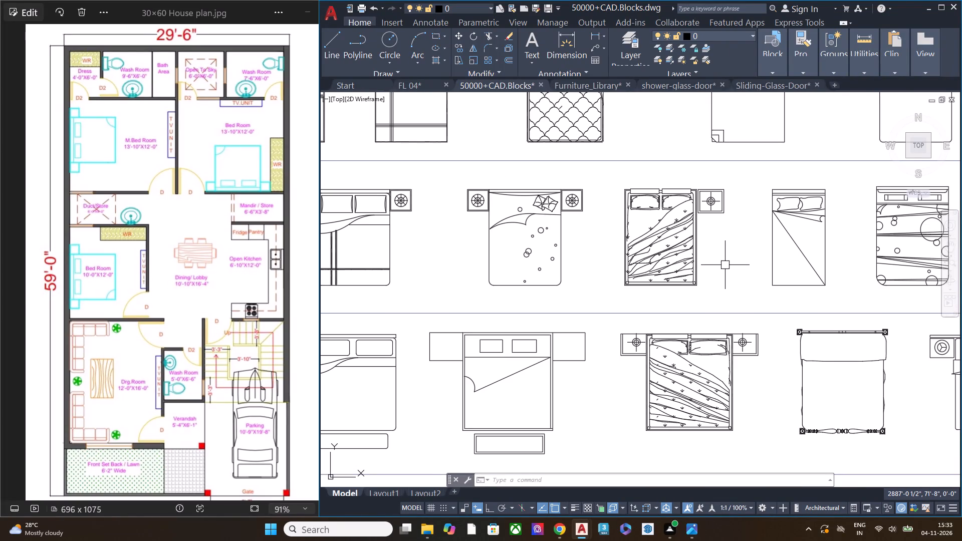
{"action": "scroll", "coordinate": [640, 254], "scroll_direction": "down", "scroll_amount": 2}
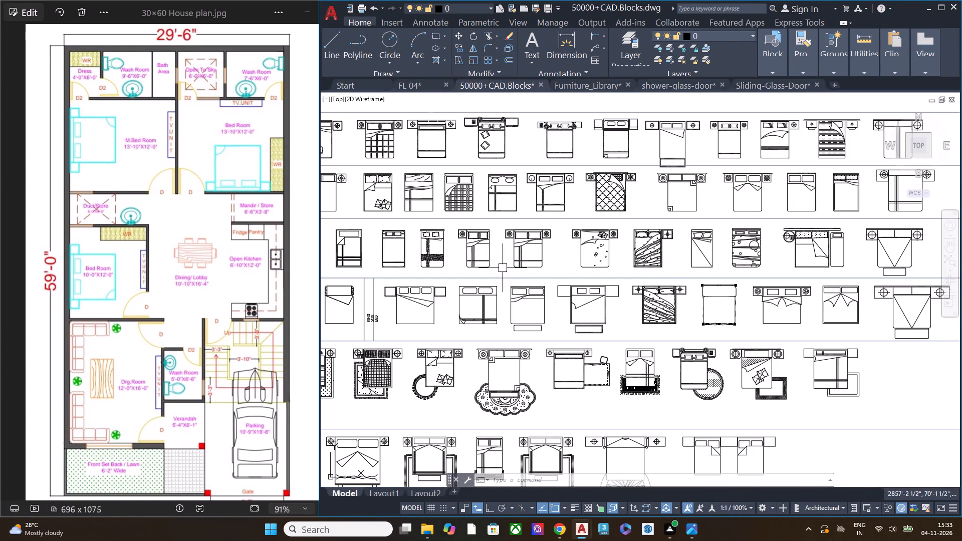
Copy the plain double bed block with two side tables and a folded lower corner, and paste it into the unfurnished Bed Room in FL 04.
{"action": "middle_click_drag", "start_coordinate": [379, 230], "coordinate": [672, 312]}
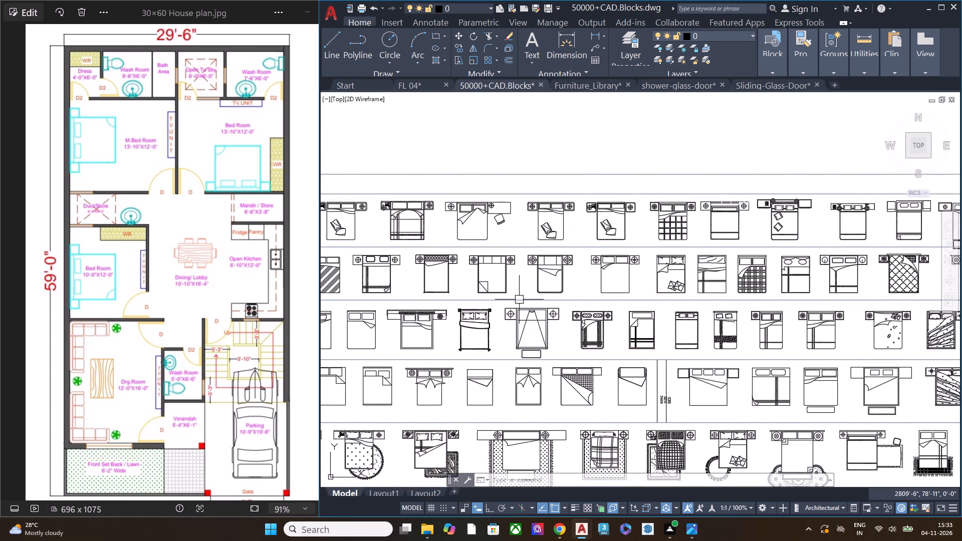
{"action": "scroll", "coordinate": [448, 282], "scroll_direction": "up", "scroll_amount": 1}
{"action": "middle_click_drag", "start_coordinate": [492, 288], "coordinate": [554, 262]}
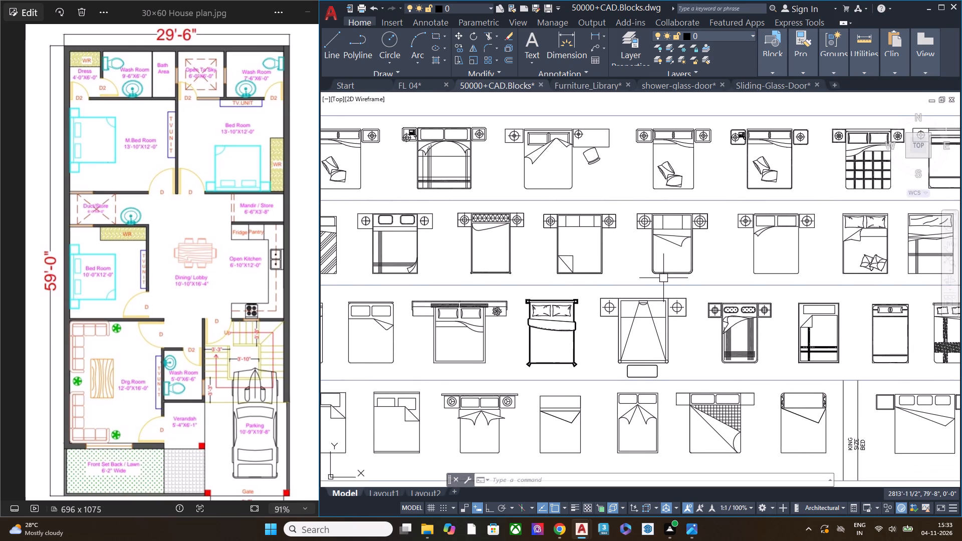
{"action": "left_click", "coordinate": [622, 278]}
{"action": "left_click", "coordinate": [577, 230]}
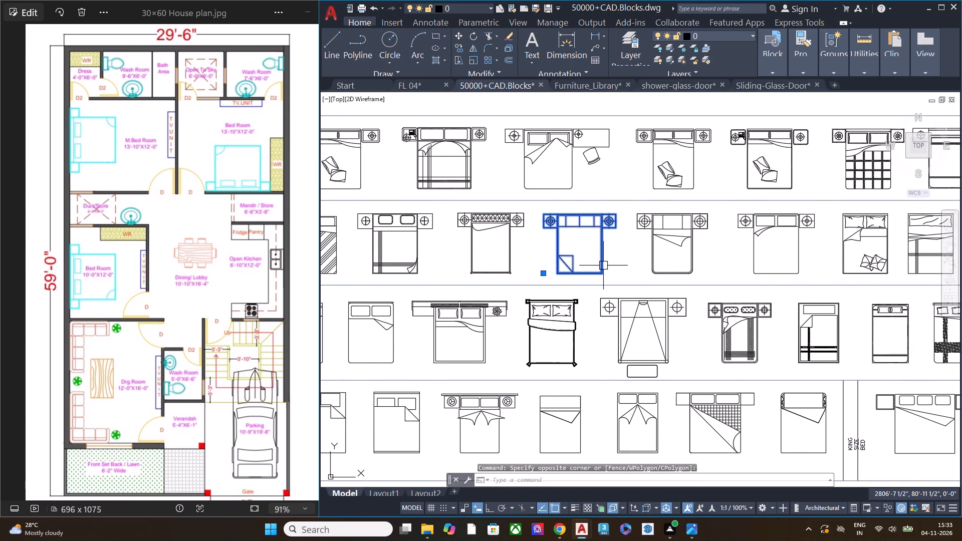
{"action": "key", "text": "ctrl+c"}
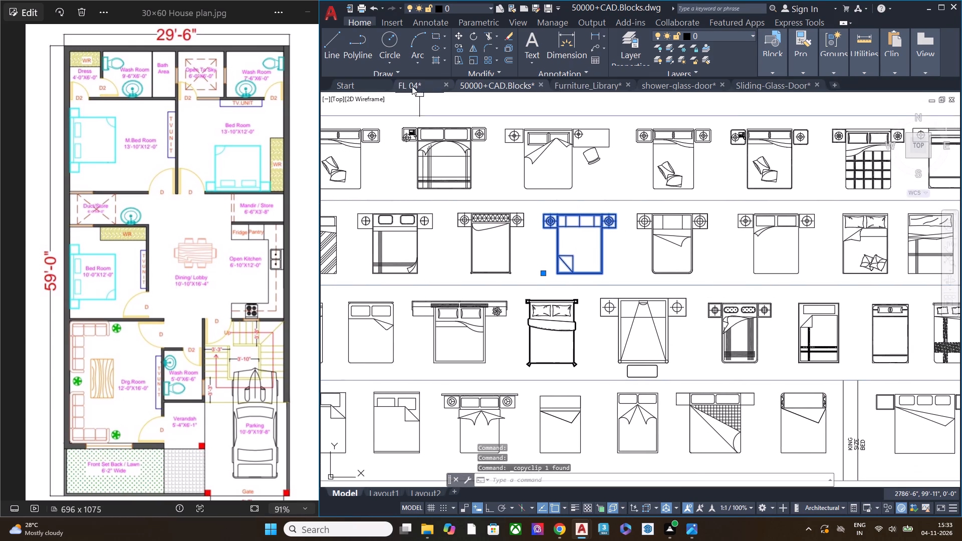
{"action": "left_click", "coordinate": [412, 86]}
{"action": "key", "text": "ctrl+v"}
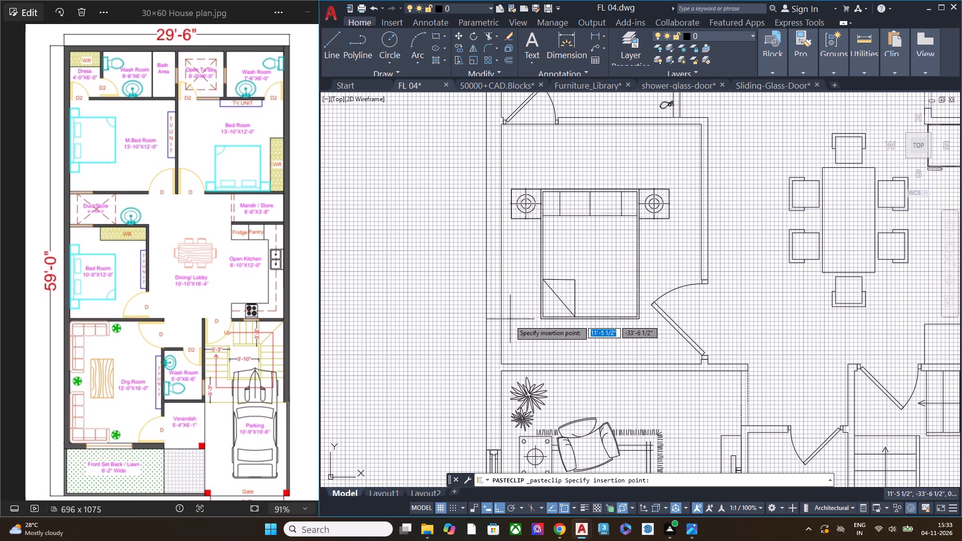
{"action": "left_click", "coordinate": [512, 326]}
Rotate the pasted bed block 90° counterclockwise so its headboard faces the Bed Room's outer wall.
{"action": "left_click", "coordinate": [579, 351]}
{"action": "left_click", "coordinate": [563, 304]}
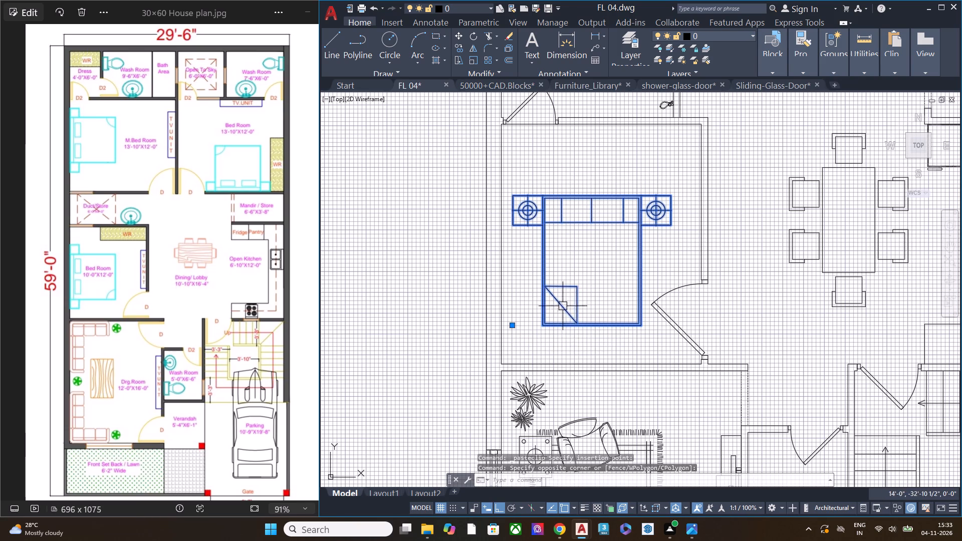
{"action": "key", "text": "r"}
{"action": "left_click", "coordinate": [621, 367]}
{"action": "left_click", "coordinate": [628, 310]}
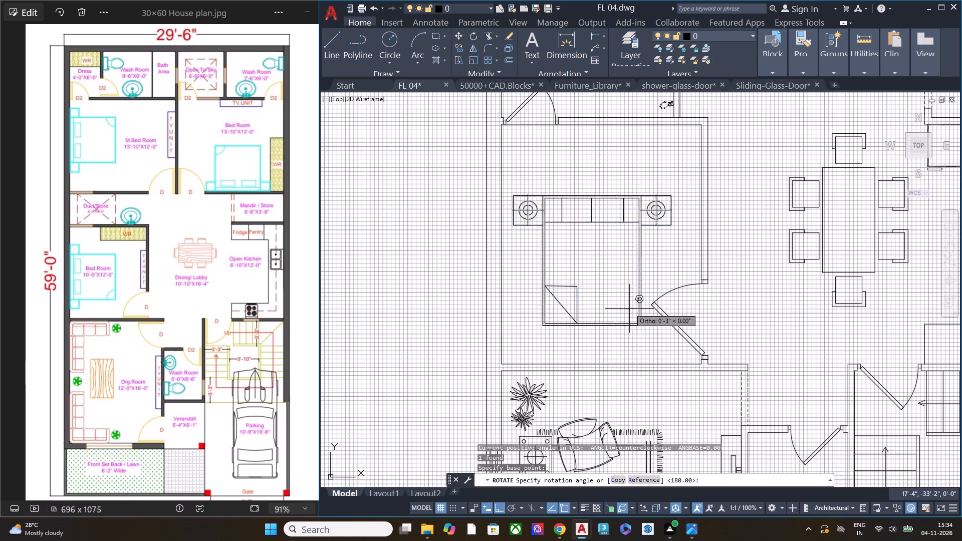
{"action": "left_click", "coordinate": [632, 240]}
Move the rotated bed straight up about 4'-10" so it sits within the Bed Room, clear of the Drawing Room.
{"action": "left_click", "coordinate": [614, 313]}
{"action": "left_click", "coordinate": [576, 266]}
{"action": "key", "text": "m"}
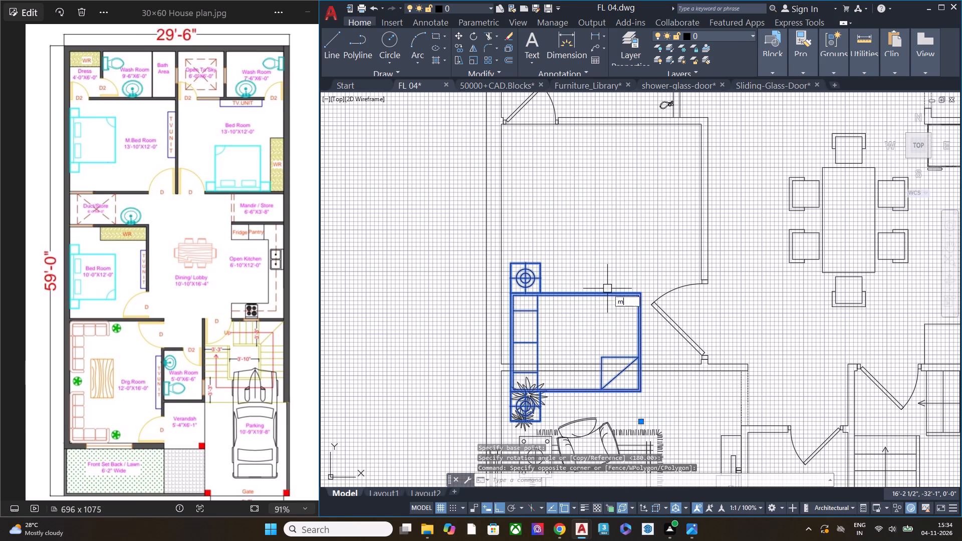
{"action": "key", "text": "space"}
{"action": "left_click", "coordinate": [579, 322]}
{"action": "left_click", "coordinate": [578, 225]}
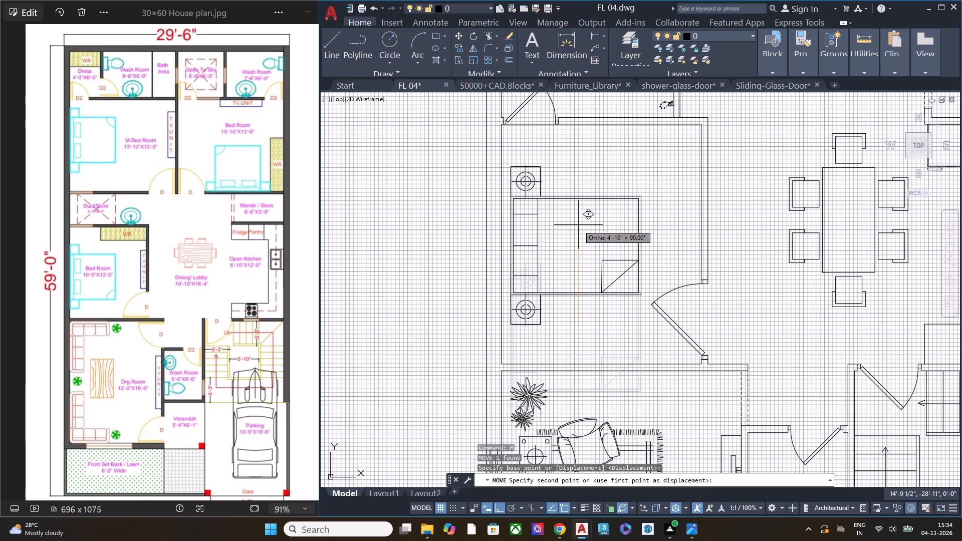
Move the bed horizontally by its headboard-side corner until it sits flush against the inner face of the Bed Room's outer wall.
{"action": "left_click", "coordinate": [585, 324]}
{"action": "left_click", "coordinate": [549, 262]}
{"action": "key", "text": "m"}
{"action": "key", "text": "space"}
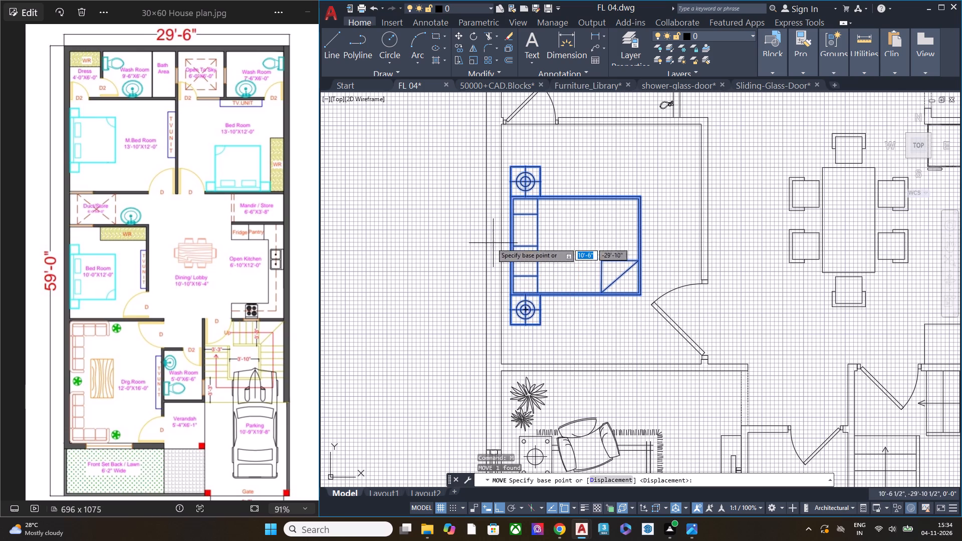
{"action": "scroll", "coordinate": [489, 223], "scroll_direction": "up", "scroll_amount": 5}
{"action": "scroll", "coordinate": [529, 207], "scroll_direction": "down", "scroll_amount": 2}
{"action": "middle_click_drag", "start_coordinate": [560, 216], "coordinate": [575, 290]}
{"action": "scroll", "coordinate": [575, 233], "scroll_direction": "up", "scroll_amount": 1}
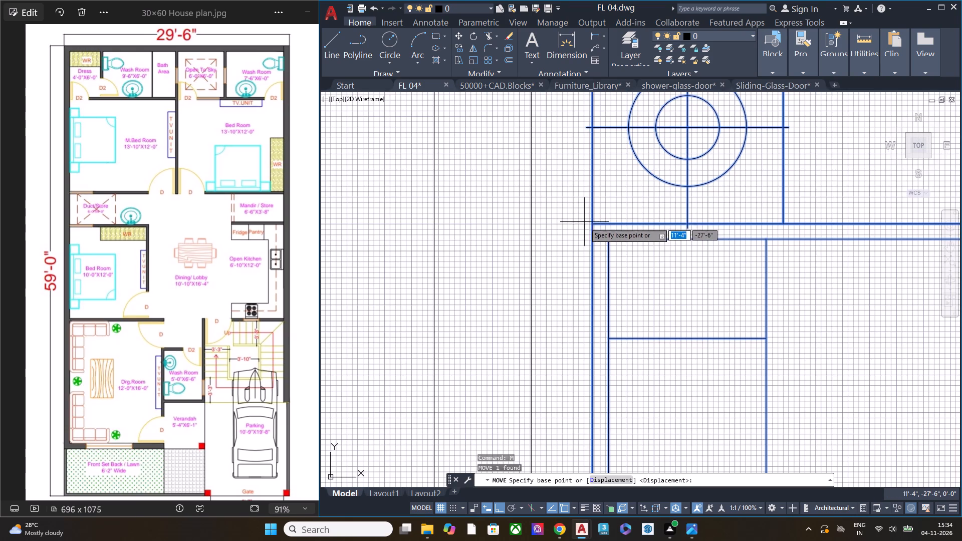
{"action": "left_click", "coordinate": [590, 223]}
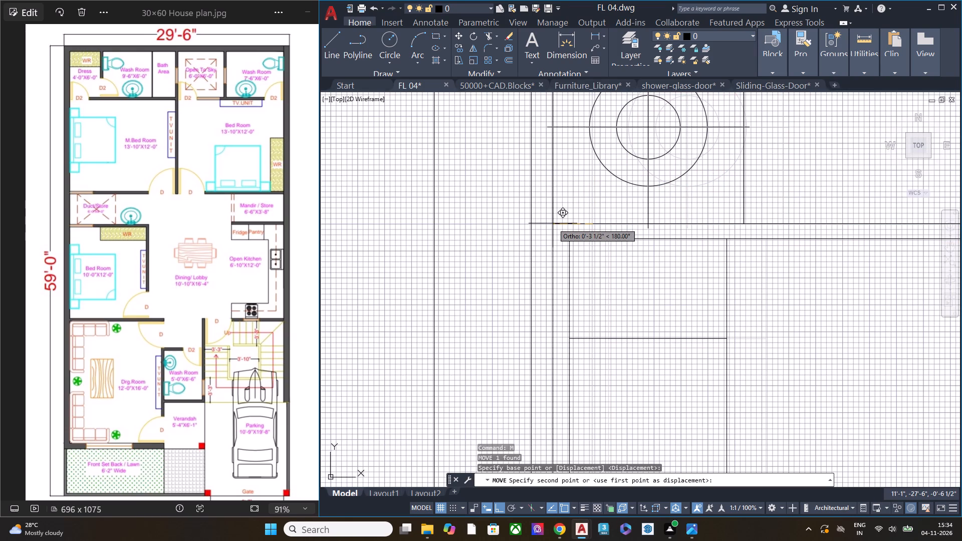
{"action": "left_click", "coordinate": [532, 223]}
{"action": "key", "text": "Escape"}
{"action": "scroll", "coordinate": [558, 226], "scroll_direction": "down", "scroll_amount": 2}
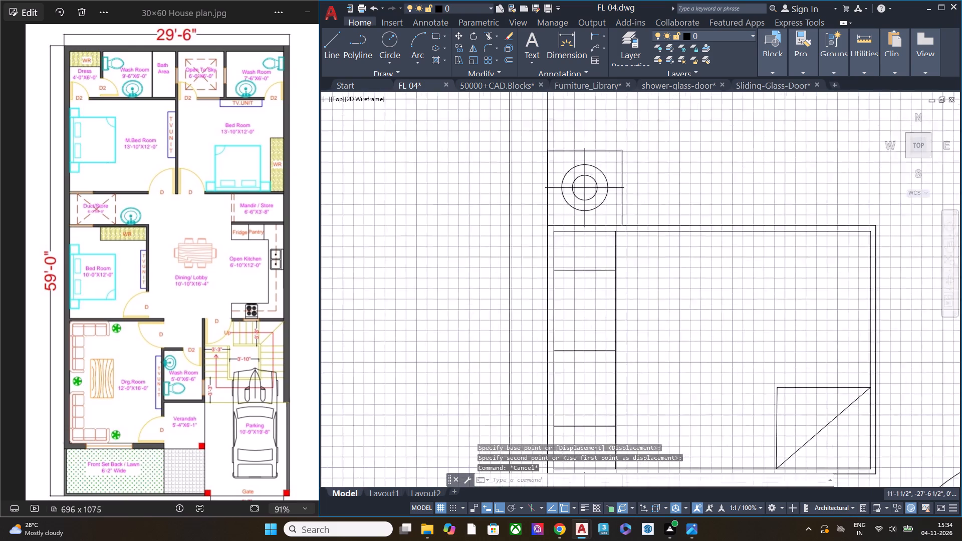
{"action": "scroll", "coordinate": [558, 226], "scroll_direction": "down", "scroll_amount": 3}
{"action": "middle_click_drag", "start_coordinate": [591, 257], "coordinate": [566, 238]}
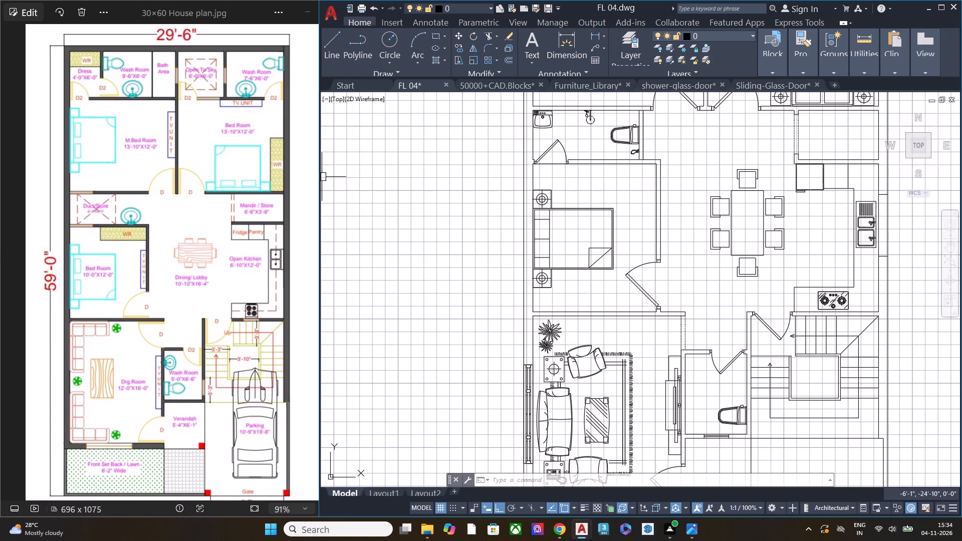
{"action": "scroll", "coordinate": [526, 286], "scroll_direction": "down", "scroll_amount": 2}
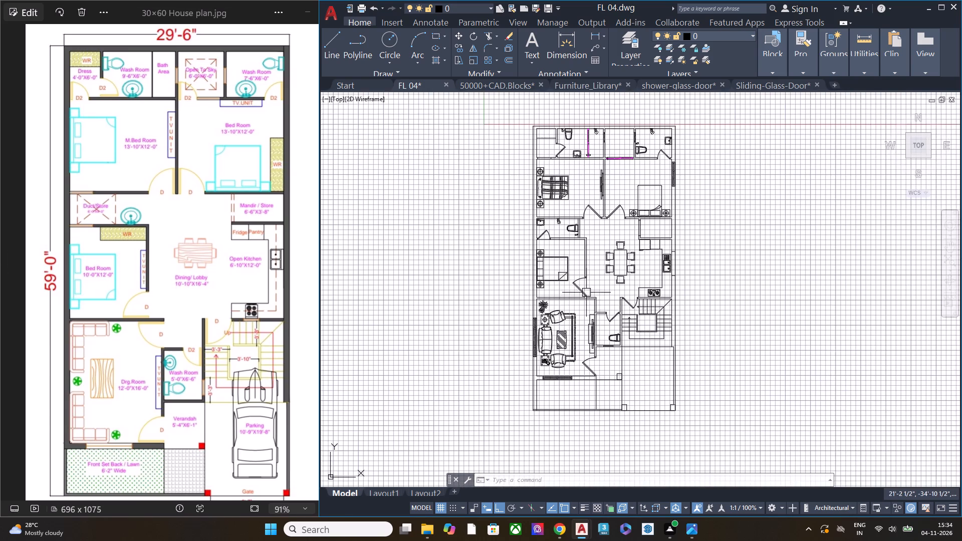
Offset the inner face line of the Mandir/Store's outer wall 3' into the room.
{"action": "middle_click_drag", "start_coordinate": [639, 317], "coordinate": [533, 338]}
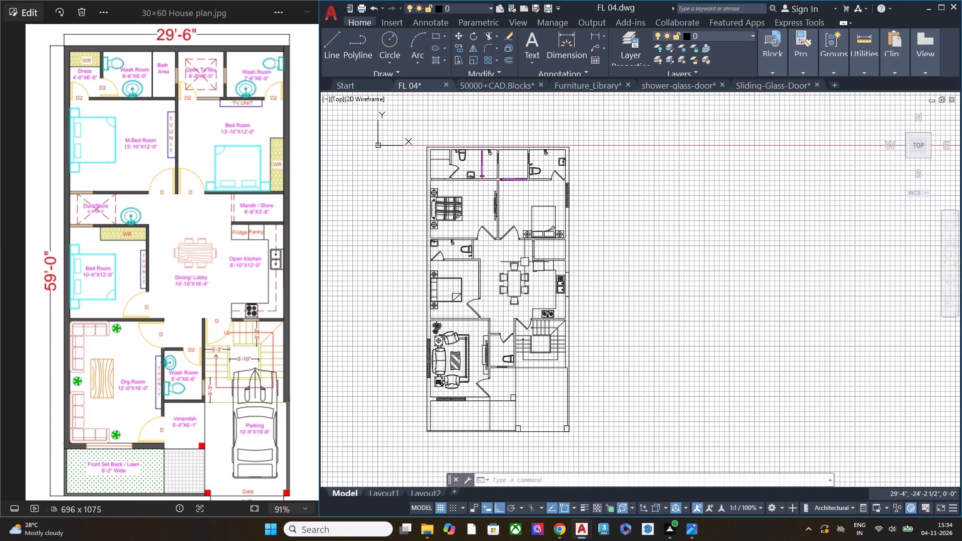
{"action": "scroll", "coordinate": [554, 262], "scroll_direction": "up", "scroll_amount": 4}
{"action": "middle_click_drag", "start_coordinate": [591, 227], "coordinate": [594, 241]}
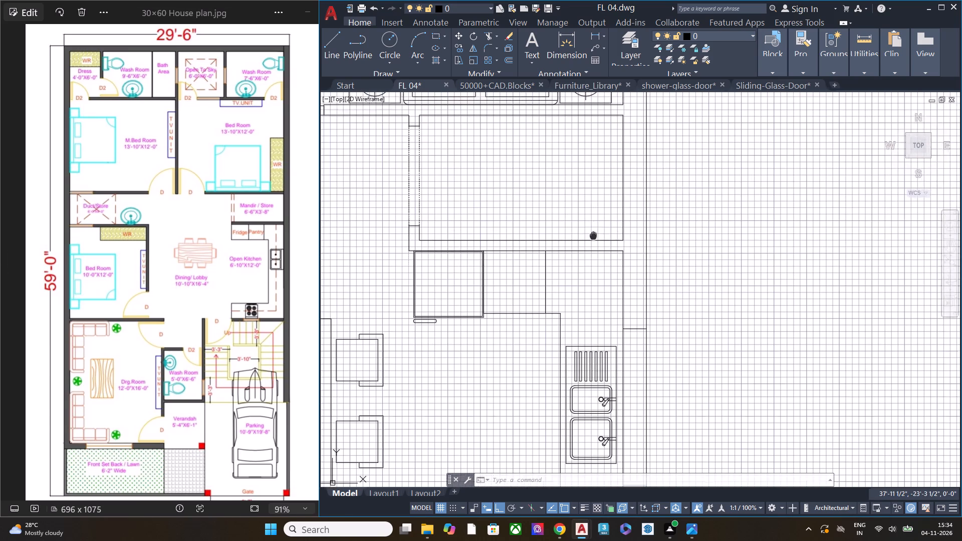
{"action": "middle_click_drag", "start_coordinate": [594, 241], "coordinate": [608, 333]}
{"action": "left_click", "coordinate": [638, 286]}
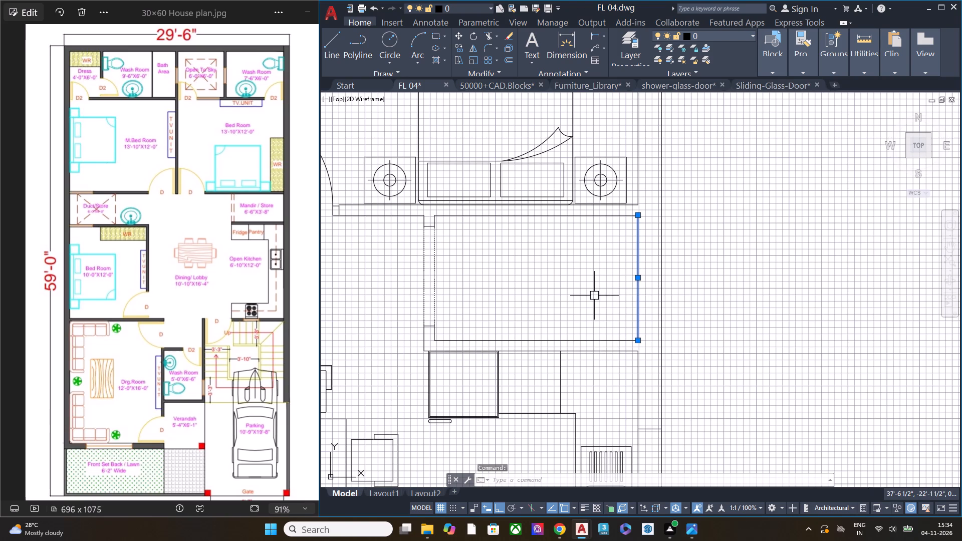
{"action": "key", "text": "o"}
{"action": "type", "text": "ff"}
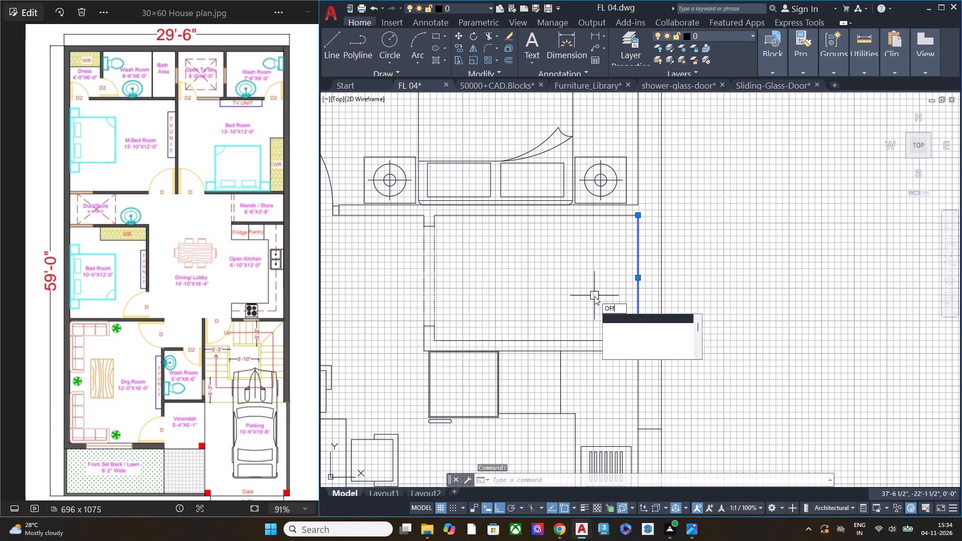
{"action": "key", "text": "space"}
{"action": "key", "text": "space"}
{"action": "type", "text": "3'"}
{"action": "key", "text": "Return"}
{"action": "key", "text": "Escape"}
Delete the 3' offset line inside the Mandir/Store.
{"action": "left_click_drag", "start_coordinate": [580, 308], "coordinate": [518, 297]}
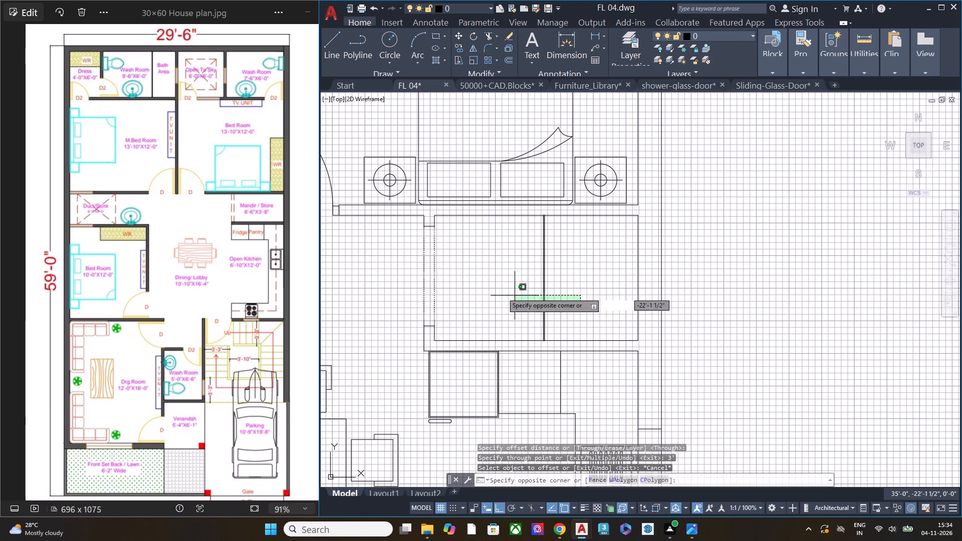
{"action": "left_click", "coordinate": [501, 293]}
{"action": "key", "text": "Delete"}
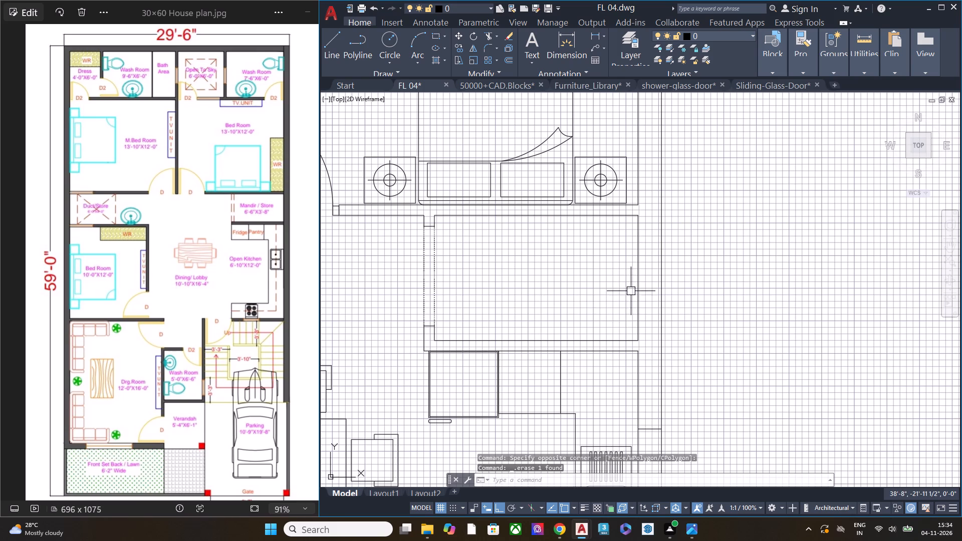
Offset the inner face line of the Mandir/Store's outer wall 2' into the room.
{"action": "left_click", "coordinate": [635, 291]}
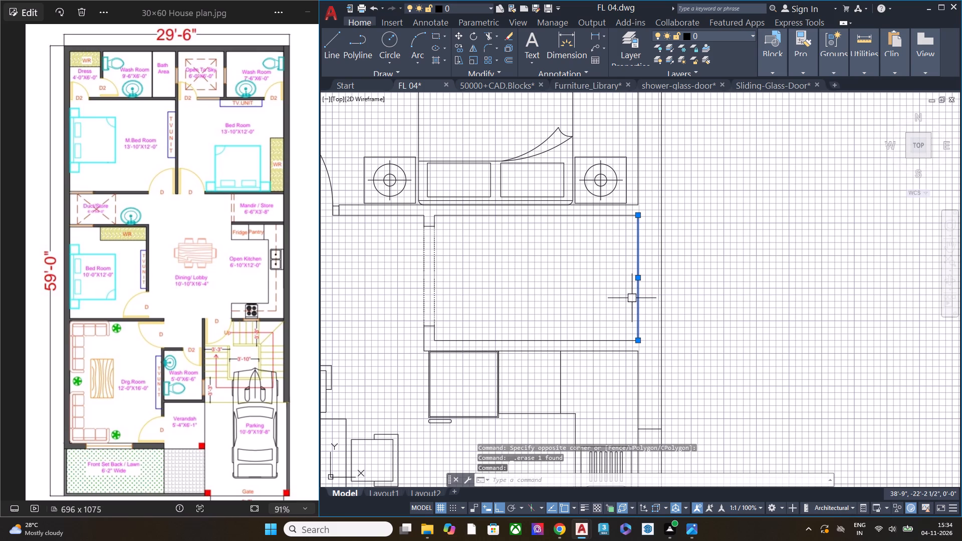
{"action": "type", "text": "off"}
{"action": "key", "text": "space"}
{"action": "key", "text": "space"}
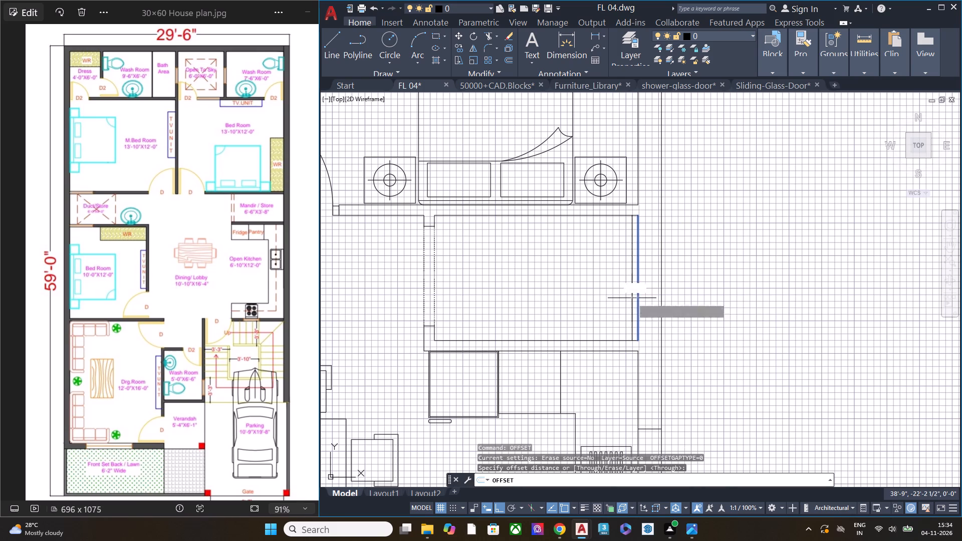
{"action": "type", "text": "2'"}
{"action": "key", "text": "Return"}
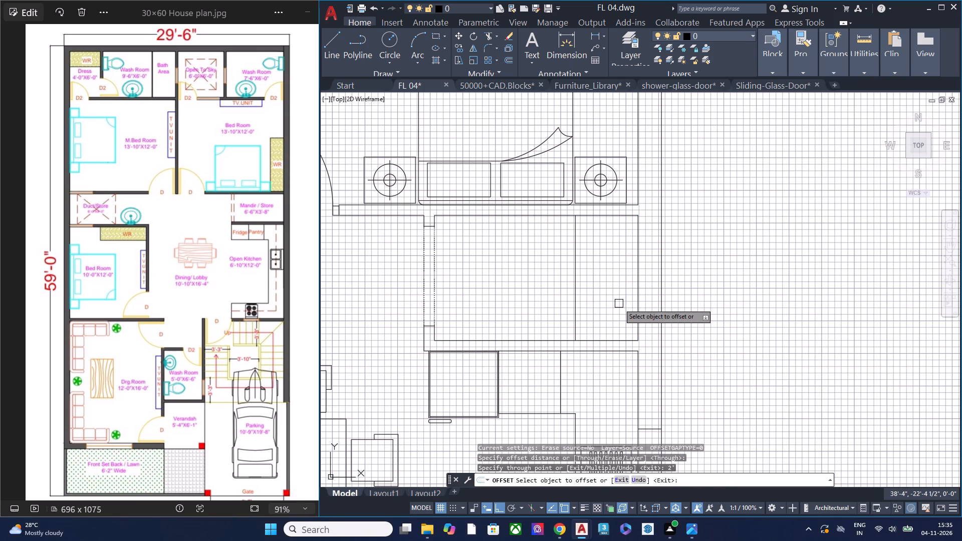
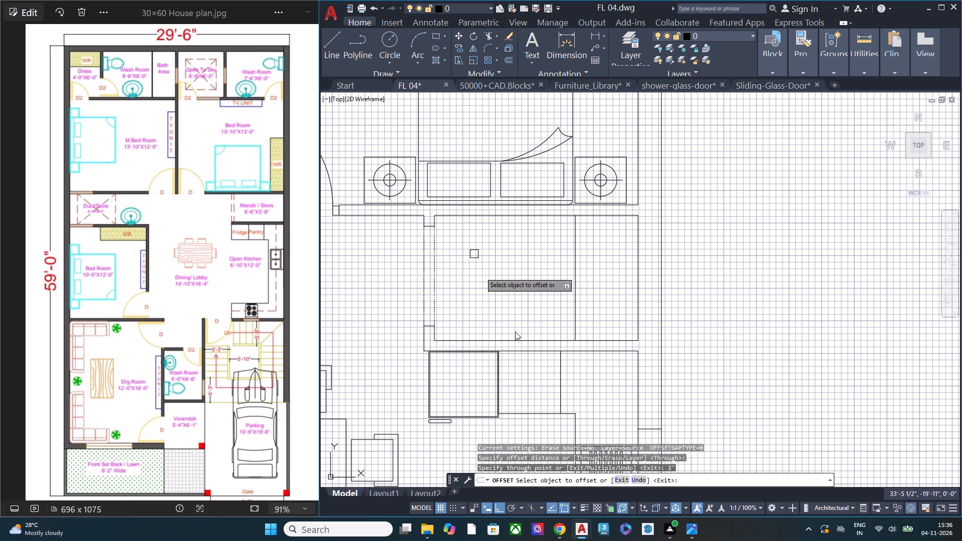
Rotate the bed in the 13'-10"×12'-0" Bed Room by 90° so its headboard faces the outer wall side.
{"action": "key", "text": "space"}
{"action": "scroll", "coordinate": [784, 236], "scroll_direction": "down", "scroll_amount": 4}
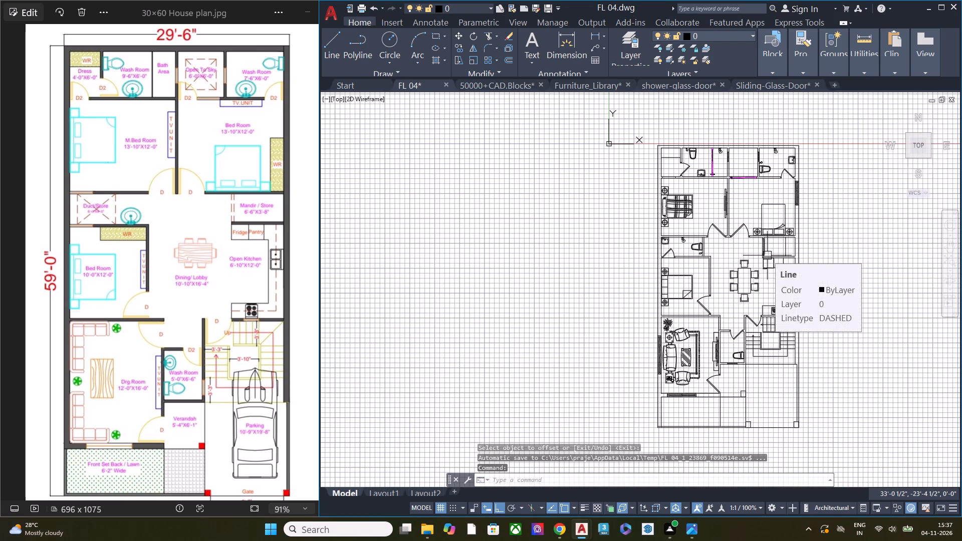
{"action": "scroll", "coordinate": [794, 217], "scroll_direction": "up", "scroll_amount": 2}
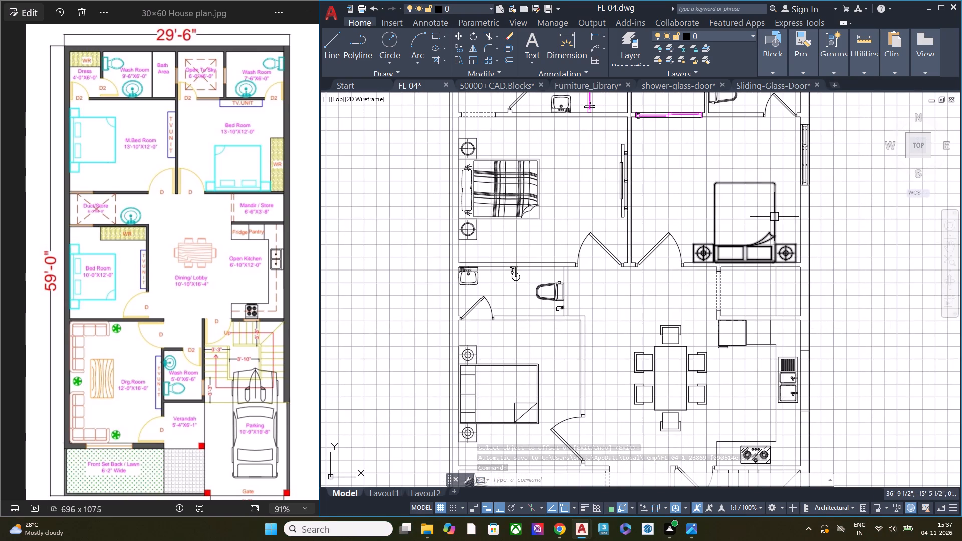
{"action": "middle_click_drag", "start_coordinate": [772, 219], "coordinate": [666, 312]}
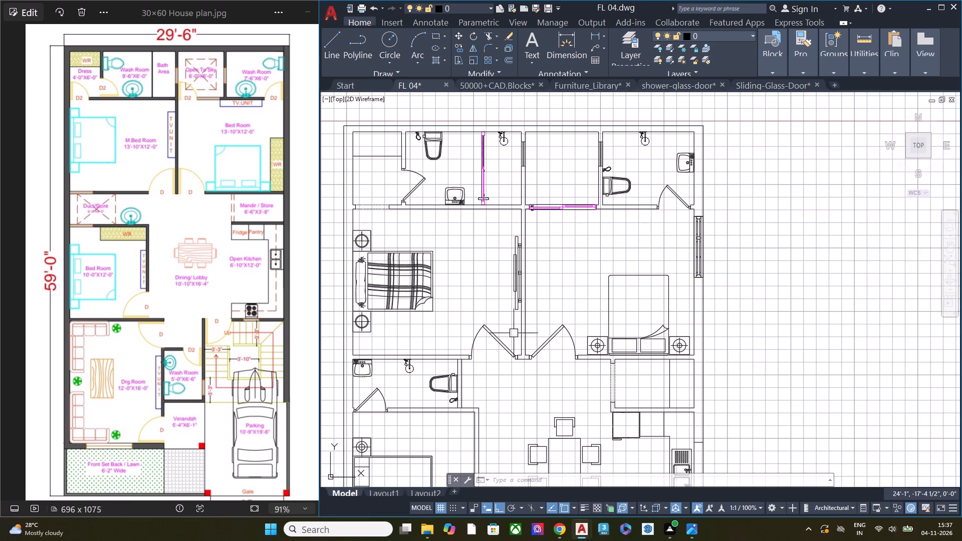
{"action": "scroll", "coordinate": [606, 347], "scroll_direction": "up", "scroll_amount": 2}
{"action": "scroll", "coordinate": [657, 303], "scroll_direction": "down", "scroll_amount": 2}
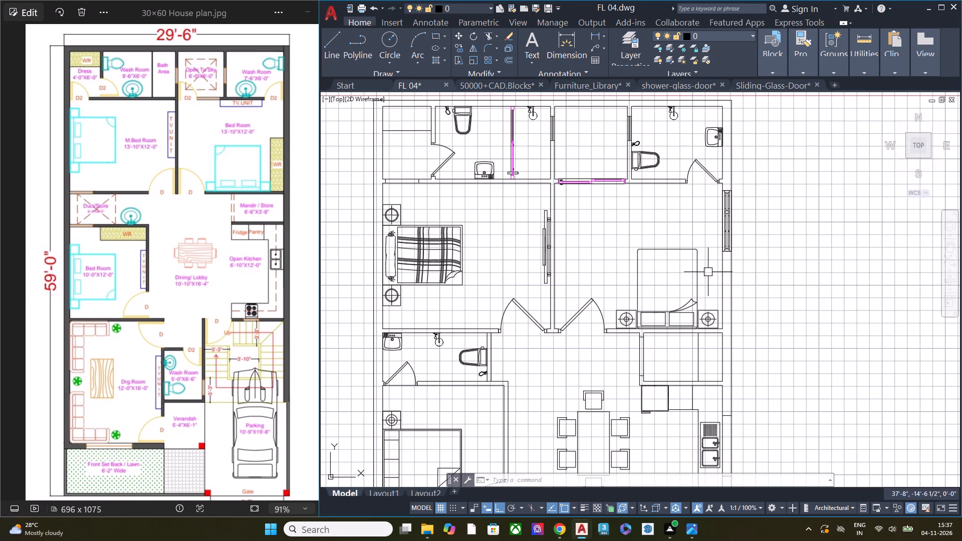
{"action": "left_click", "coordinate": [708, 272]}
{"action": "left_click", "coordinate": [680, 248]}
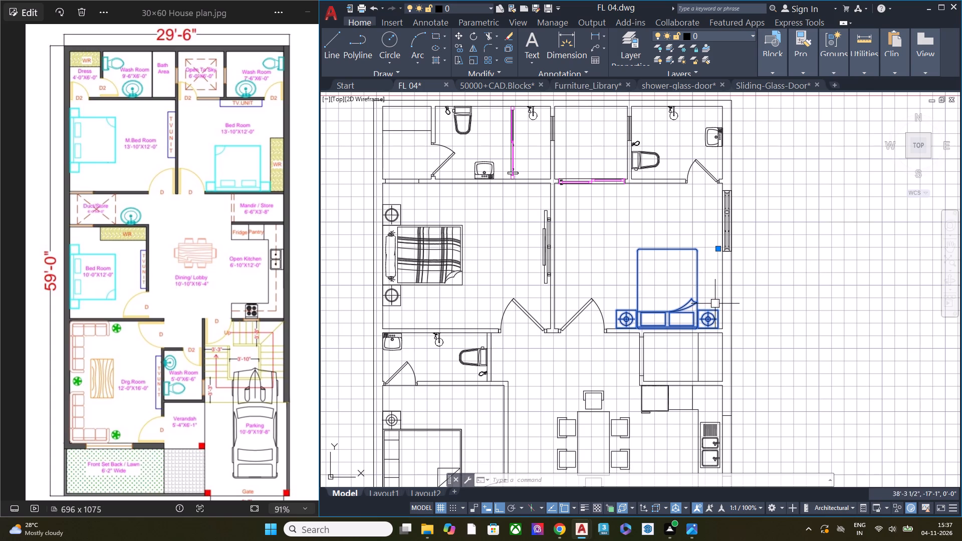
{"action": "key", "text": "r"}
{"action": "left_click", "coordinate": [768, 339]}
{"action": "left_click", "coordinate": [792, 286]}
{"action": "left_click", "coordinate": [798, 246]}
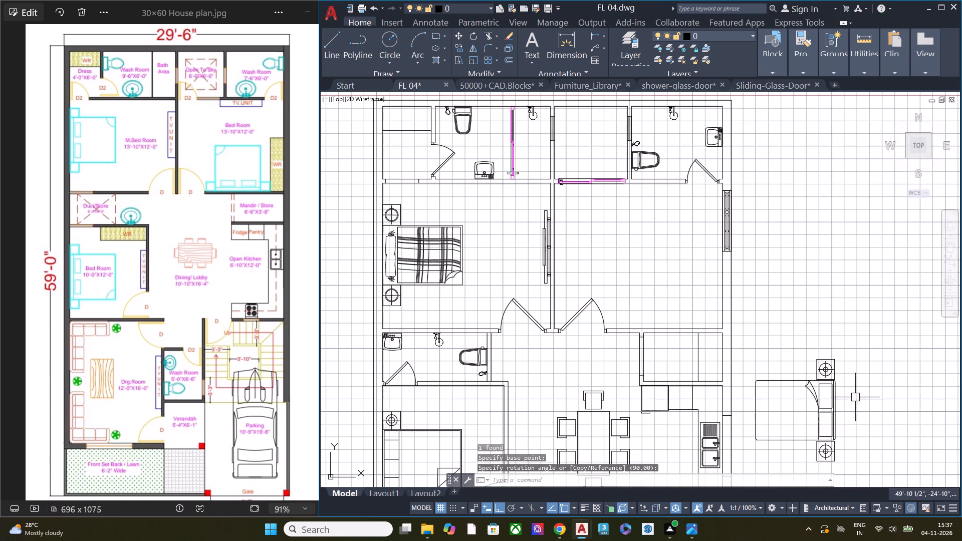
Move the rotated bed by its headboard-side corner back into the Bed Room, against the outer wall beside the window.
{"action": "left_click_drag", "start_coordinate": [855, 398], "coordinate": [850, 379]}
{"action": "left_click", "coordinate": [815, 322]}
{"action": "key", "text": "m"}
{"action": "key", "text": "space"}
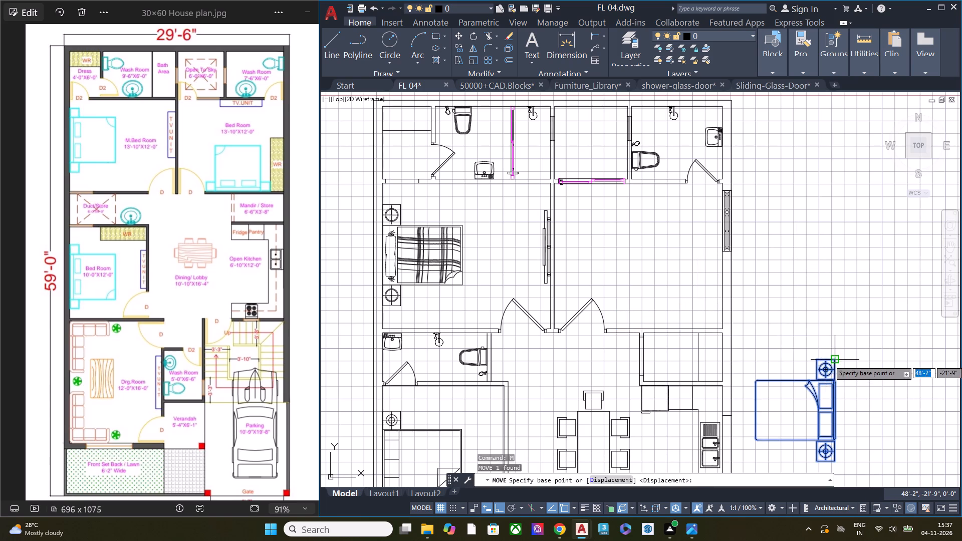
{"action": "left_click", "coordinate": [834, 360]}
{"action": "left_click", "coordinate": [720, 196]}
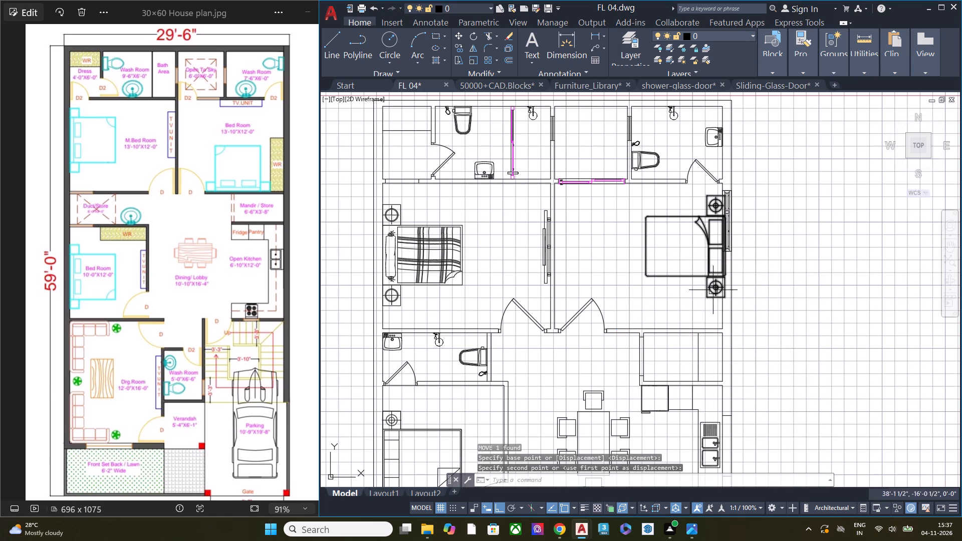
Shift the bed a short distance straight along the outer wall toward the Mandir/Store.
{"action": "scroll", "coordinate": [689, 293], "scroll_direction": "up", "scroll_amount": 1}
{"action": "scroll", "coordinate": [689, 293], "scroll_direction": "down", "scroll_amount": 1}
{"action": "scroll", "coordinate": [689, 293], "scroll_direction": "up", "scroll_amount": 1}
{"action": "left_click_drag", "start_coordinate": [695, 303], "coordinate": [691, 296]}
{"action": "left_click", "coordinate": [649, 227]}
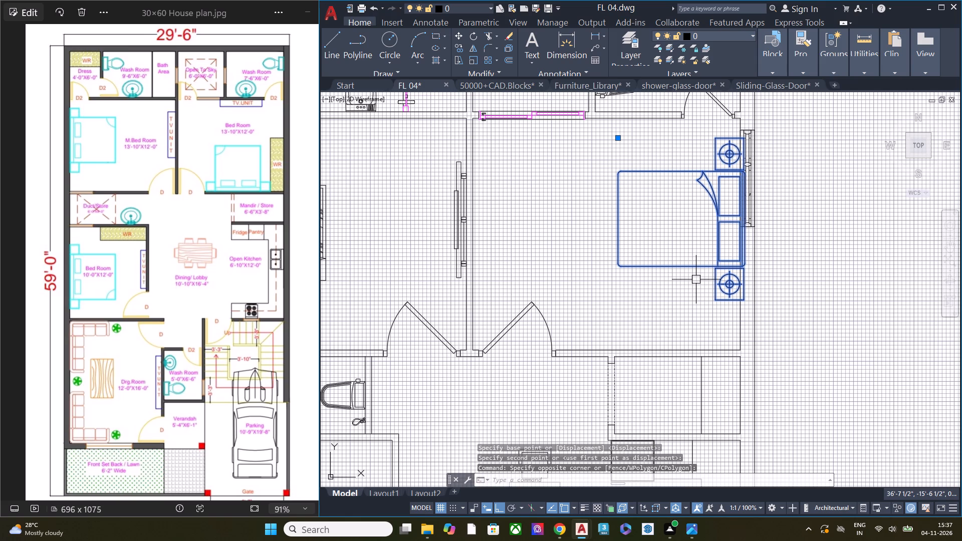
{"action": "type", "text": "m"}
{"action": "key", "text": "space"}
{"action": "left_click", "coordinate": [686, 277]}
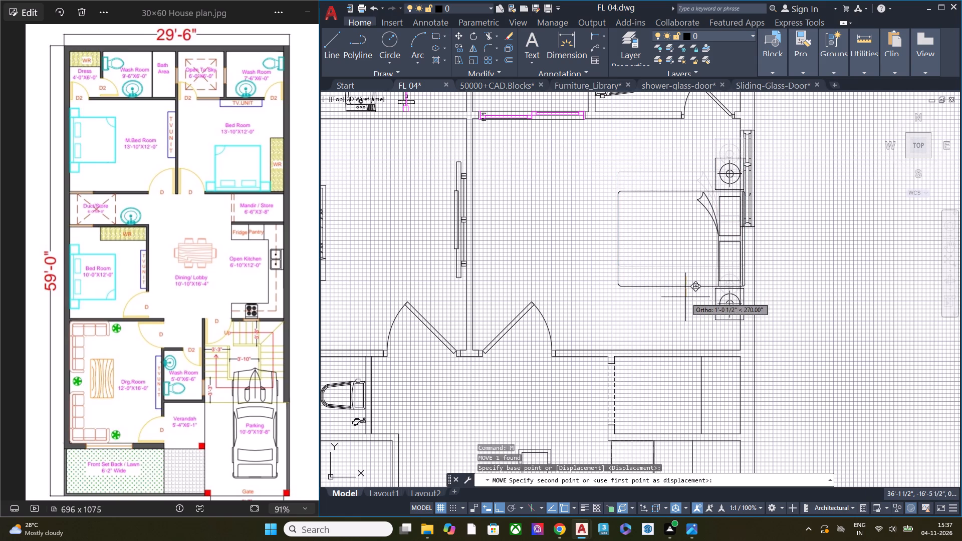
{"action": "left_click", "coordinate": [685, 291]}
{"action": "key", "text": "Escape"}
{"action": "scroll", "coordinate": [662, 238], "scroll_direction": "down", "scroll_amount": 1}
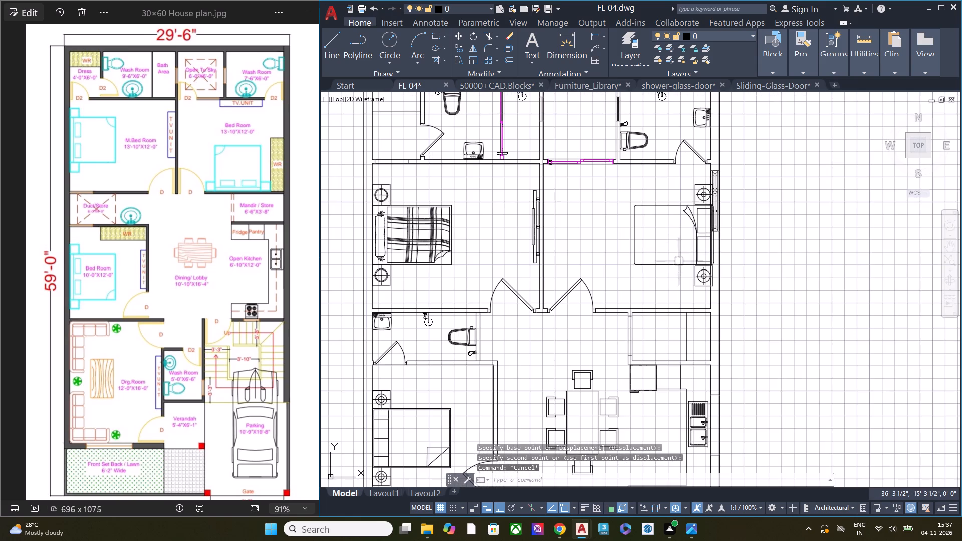
Delete the rotated bed from the Bed Room.
{"action": "middle_click_drag", "start_coordinate": [679, 278], "coordinate": [692, 257]}
{"action": "scroll", "coordinate": [716, 272], "scroll_direction": "up", "scroll_amount": 2}
{"action": "left_click_drag", "start_coordinate": [714, 265], "coordinate": [710, 246]}
{"action": "key", "text": "Delete"}
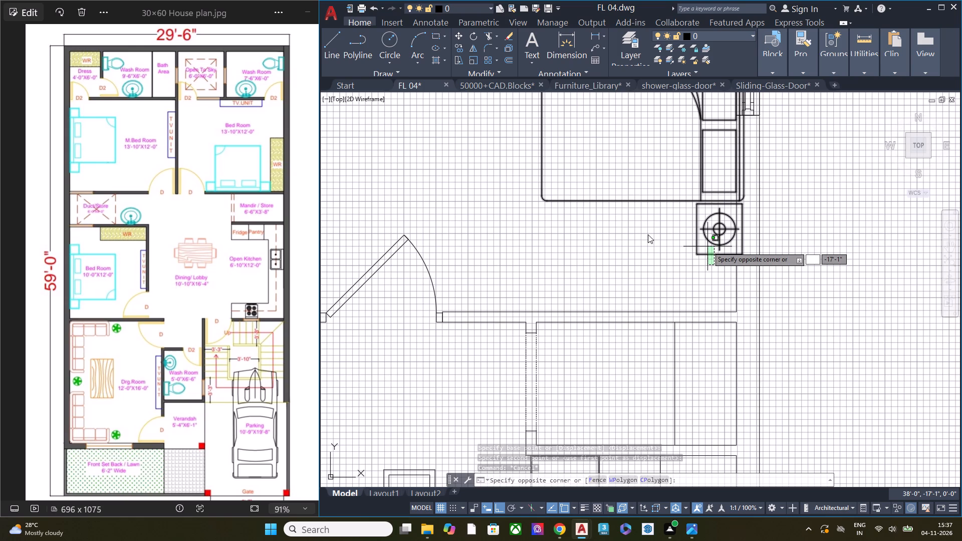
{"action": "left_click", "coordinate": [648, 234]}
{"action": "key", "text": "Delete"}
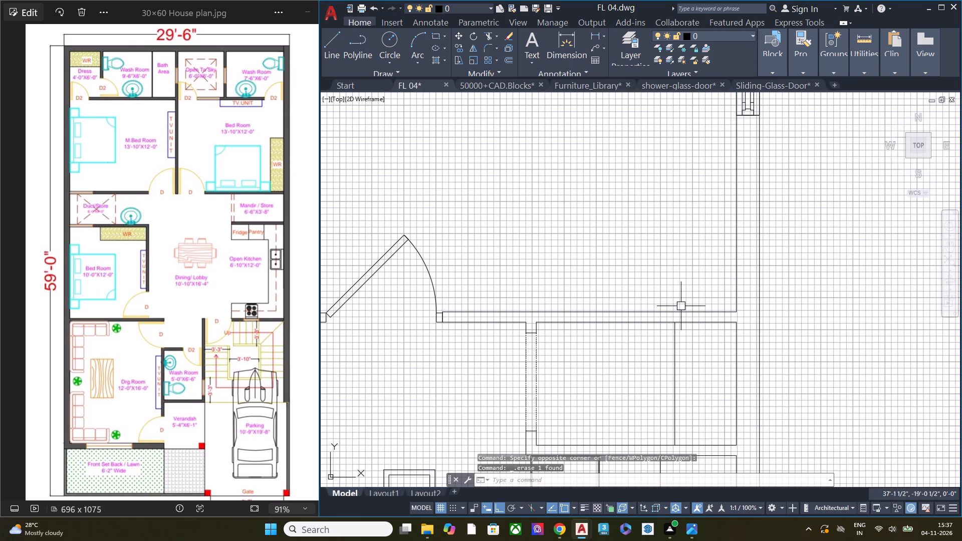
Offset the Bed Room face line of the wall shared with the Mandir/Store 2' into the Bed Room.
{"action": "left_click", "coordinate": [682, 311]}
{"action": "key", "text": "o"}
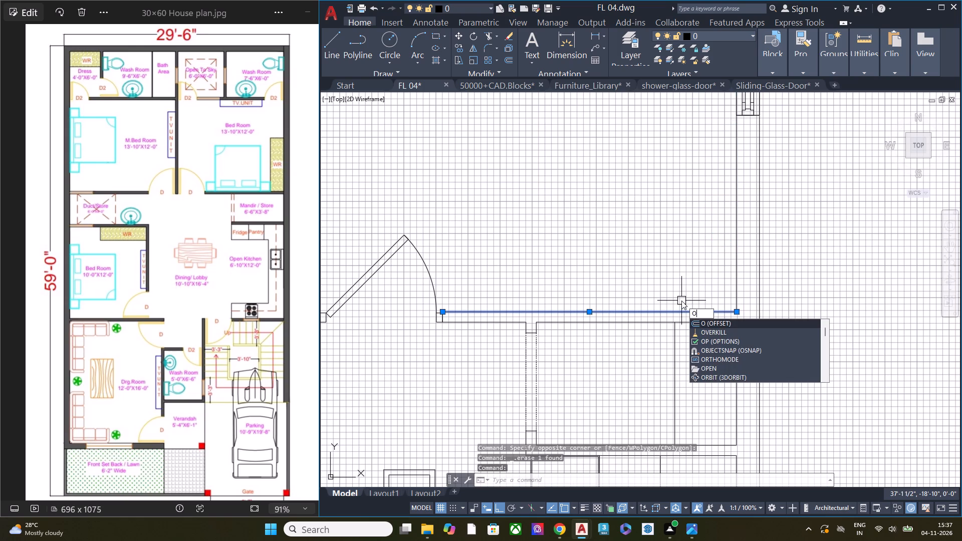
{"action": "type", "text": "ff"}
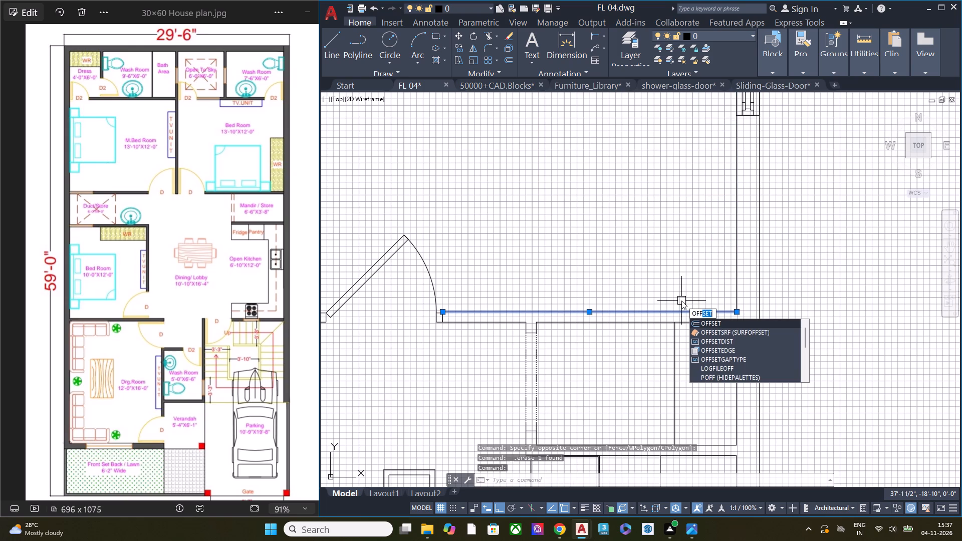
{"action": "key", "text": "space"}
{"action": "key", "text": "space"}
{"action": "key", "text": "3"}
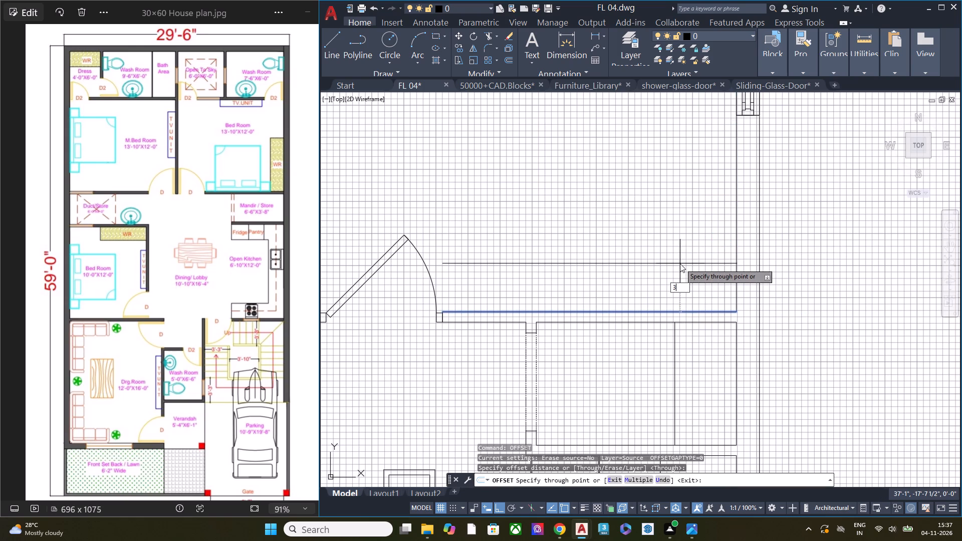
{"action": "key", "text": "BackSpace"}
{"action": "type", "text": "2'"}
{"action": "key", "text": "Return"}
{"action": "key", "text": "Escape"}
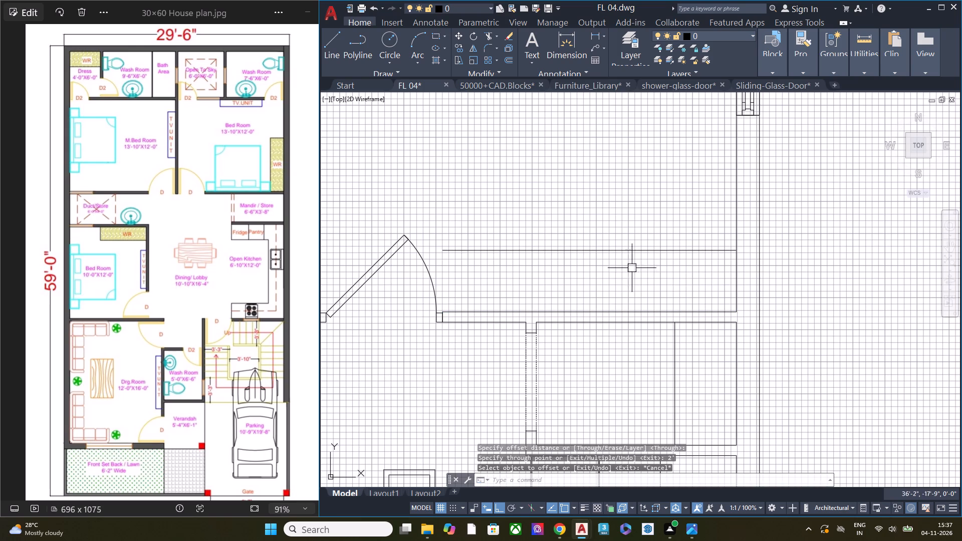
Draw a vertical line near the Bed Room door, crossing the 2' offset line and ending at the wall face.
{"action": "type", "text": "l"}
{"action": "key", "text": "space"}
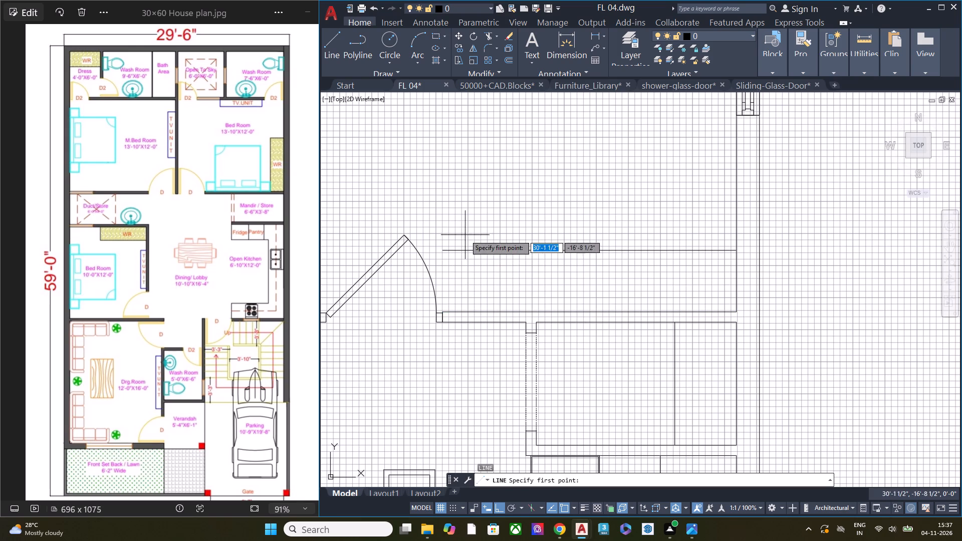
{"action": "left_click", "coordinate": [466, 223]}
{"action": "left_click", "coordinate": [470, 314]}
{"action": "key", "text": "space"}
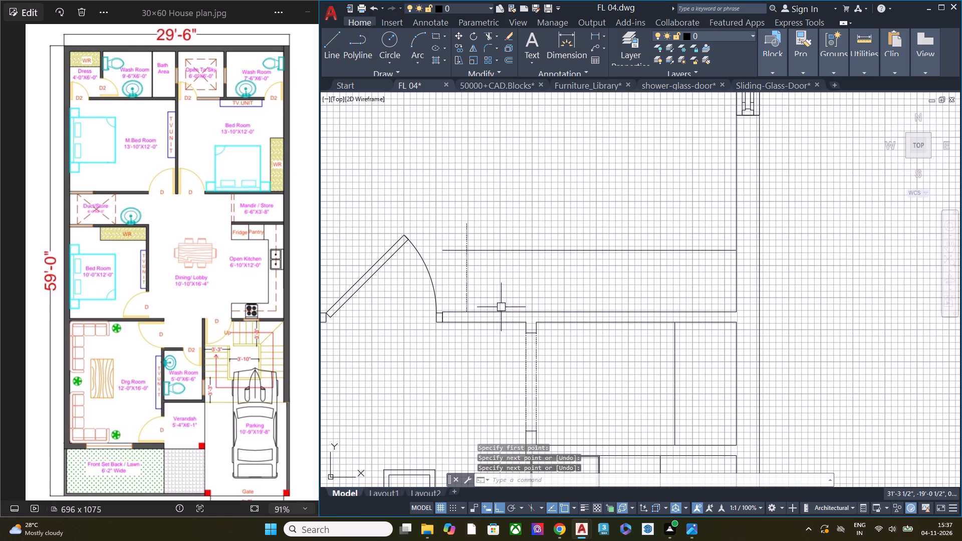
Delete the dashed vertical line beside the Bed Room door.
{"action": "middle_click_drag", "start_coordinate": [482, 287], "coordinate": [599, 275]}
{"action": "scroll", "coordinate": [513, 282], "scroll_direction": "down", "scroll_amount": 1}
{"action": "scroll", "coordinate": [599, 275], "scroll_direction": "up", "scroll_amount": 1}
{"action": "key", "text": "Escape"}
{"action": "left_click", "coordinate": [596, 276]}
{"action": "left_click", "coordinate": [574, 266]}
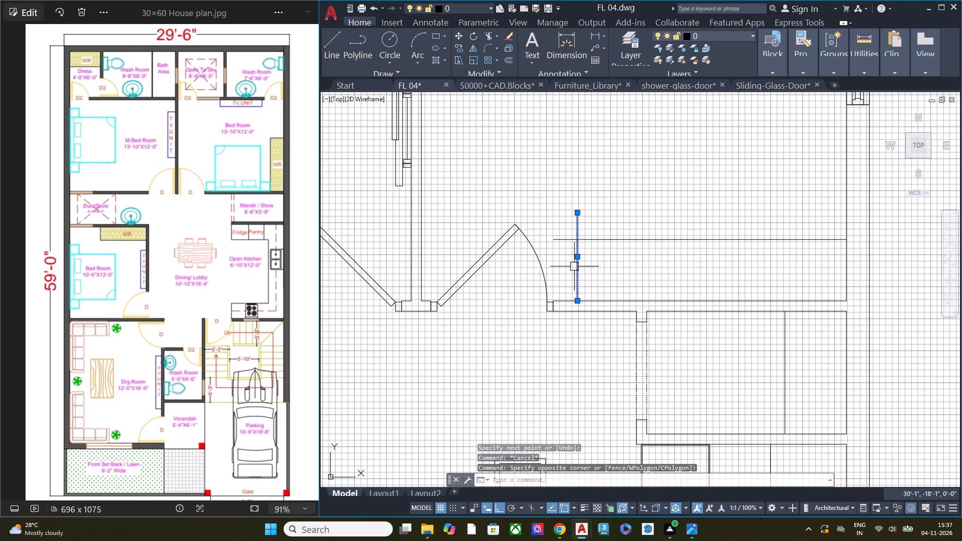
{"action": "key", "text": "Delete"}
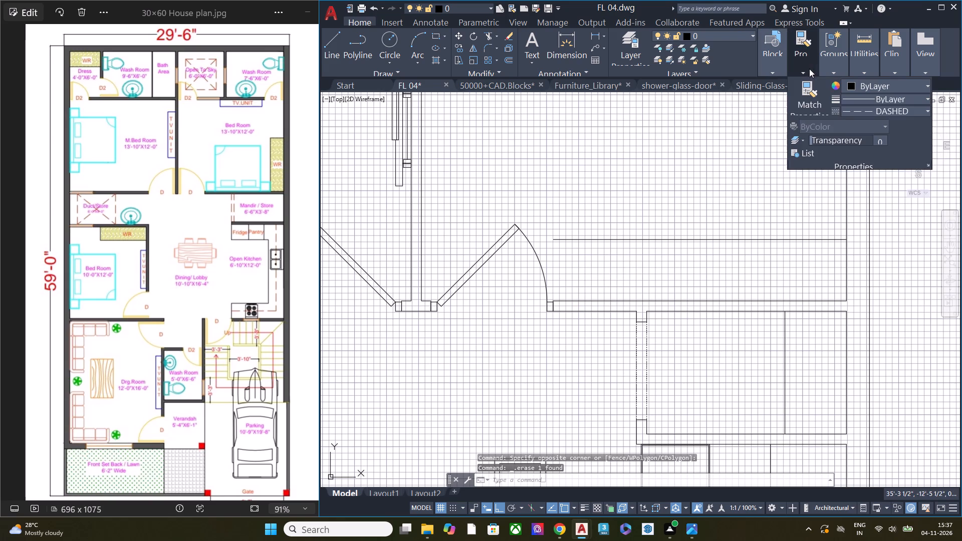
Set the current linetype and lineweight for new objects to ByBlock.
{"action": "left_click", "coordinate": [809, 69]}
{"action": "left_click", "coordinate": [861, 111]}
{"action": "left_click", "coordinate": [863, 136]}
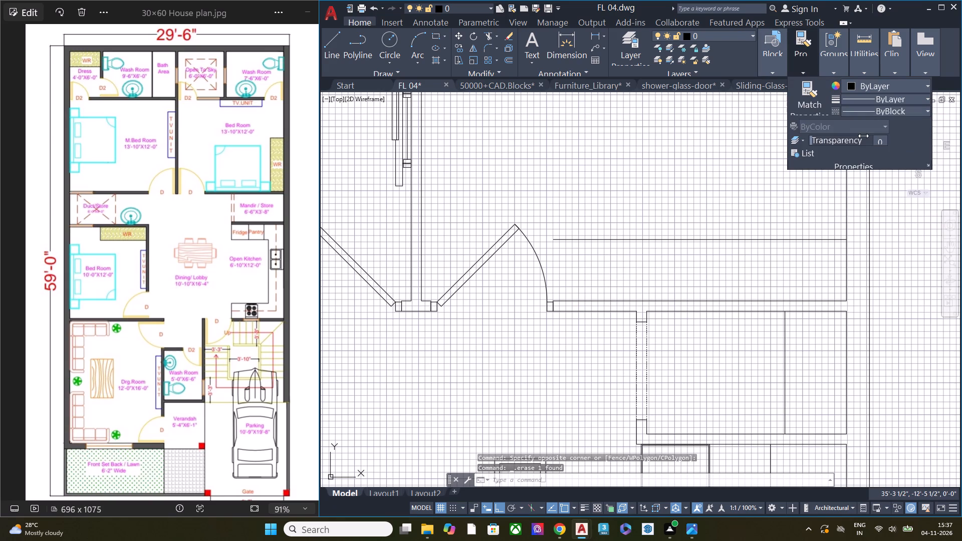
{"action": "left_click", "coordinate": [881, 102]}
{"action": "left_click", "coordinate": [881, 115]}
{"action": "left_click", "coordinate": [889, 109]}
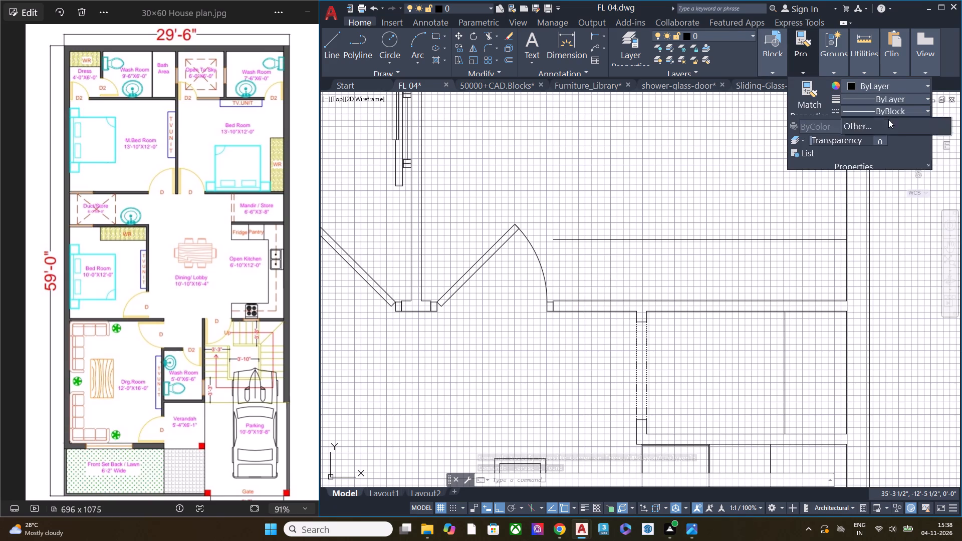
{"action": "left_click", "coordinate": [892, 90]}
{"action": "left_click", "coordinate": [893, 101]}
{"action": "left_click", "coordinate": [890, 128]}
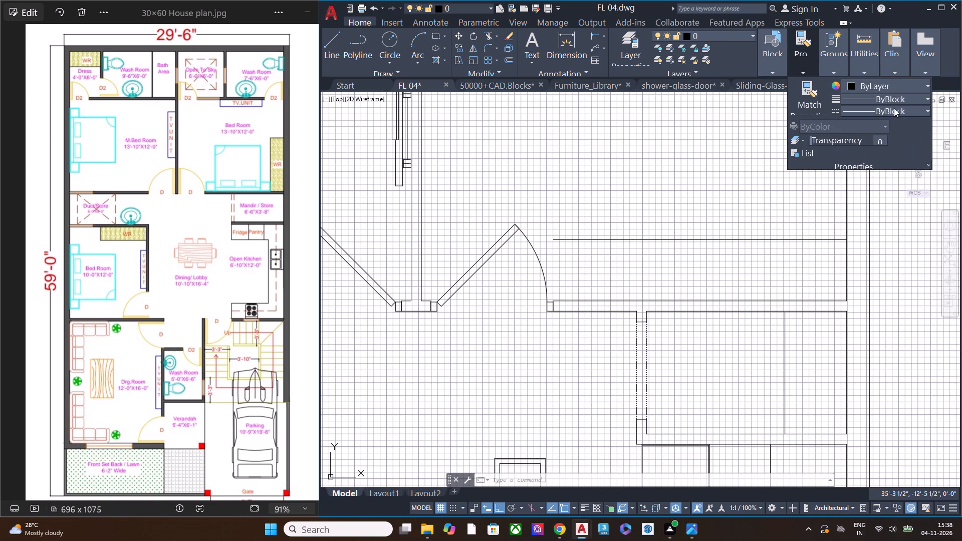
{"action": "left_click", "coordinate": [894, 108]}
{"action": "left_click", "coordinate": [895, 124]}
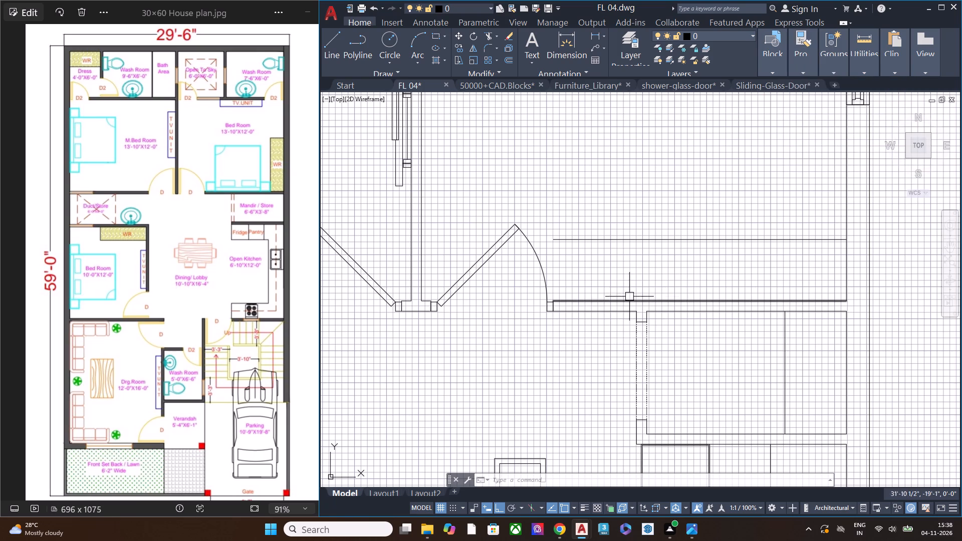
Draw a solid vertical line beside the Bed Room door, crossing the 2' offset line down to the wall face.
{"action": "type", "text": "l"}
{"action": "key", "text": "space"}
{"action": "left_click", "coordinate": [576, 224]}
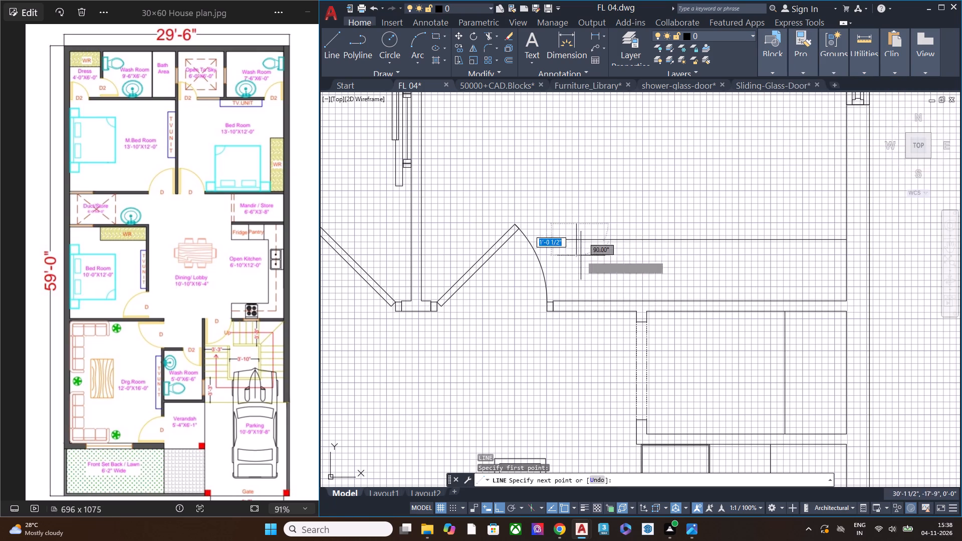
{"action": "left_click", "coordinate": [579, 305]}
{"action": "key", "text": "space"}
Trim the overhanging ends of the 2' offset line and the vertical line to form a closed corner near the door.
{"action": "scroll", "coordinate": [581, 286], "scroll_direction": "up", "scroll_amount": 2}
{"action": "scroll", "coordinate": [581, 286], "scroll_direction": "down", "scroll_amount": 1}
{"action": "scroll", "coordinate": [581, 286], "scroll_direction": "up", "scroll_amount": 1}
{"action": "type", "text": "tr"}
{"action": "key", "text": "space"}
{"action": "left_click", "coordinate": [537, 169]}
{"action": "left_click", "coordinate": [562, 147]}
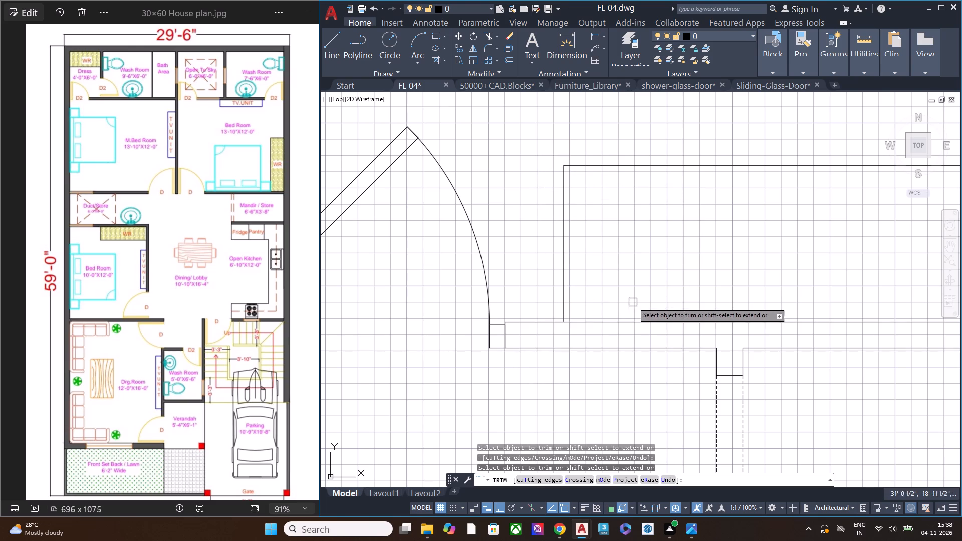
{"action": "scroll", "coordinate": [614, 305], "scroll_direction": "down", "scroll_amount": 2}
{"action": "middle_click_drag", "start_coordinate": [667, 299], "coordinate": [517, 321]}
{"action": "key", "text": "space"}
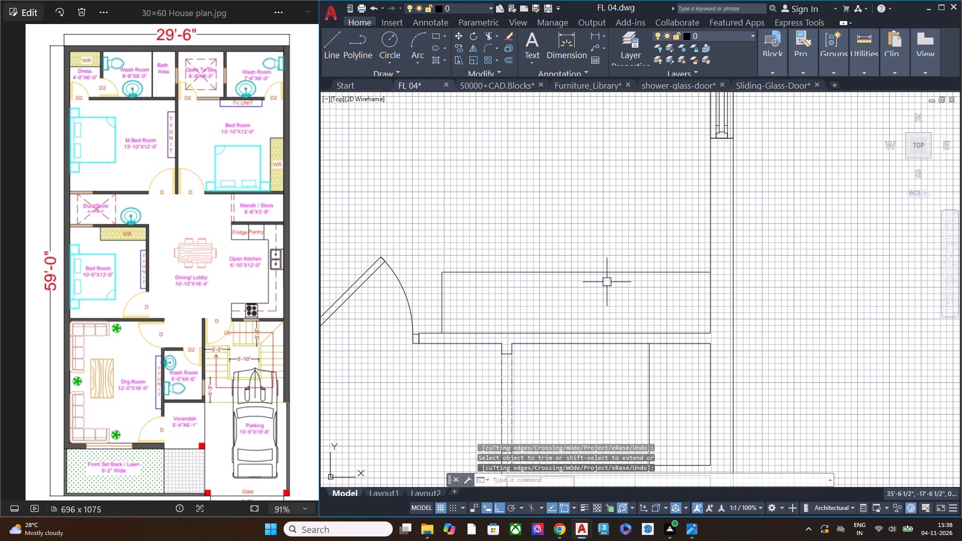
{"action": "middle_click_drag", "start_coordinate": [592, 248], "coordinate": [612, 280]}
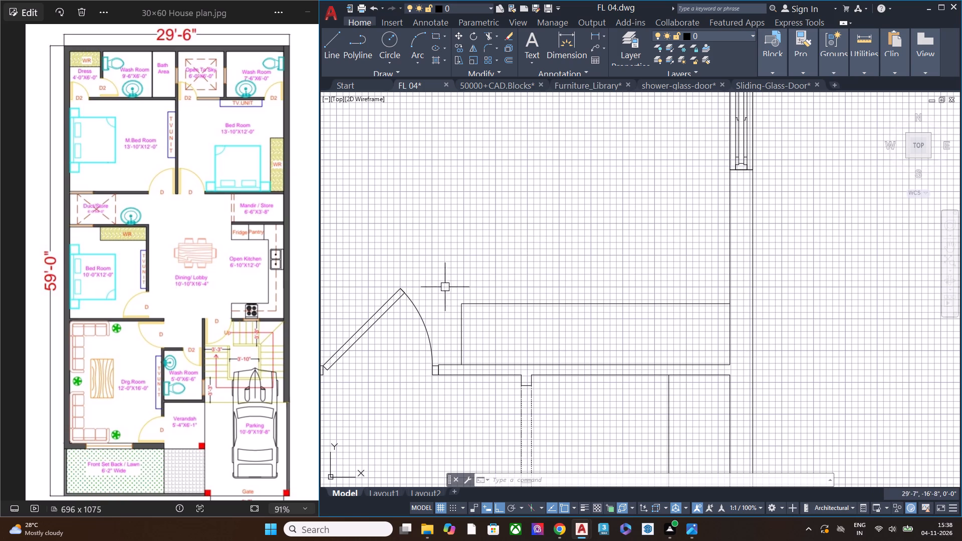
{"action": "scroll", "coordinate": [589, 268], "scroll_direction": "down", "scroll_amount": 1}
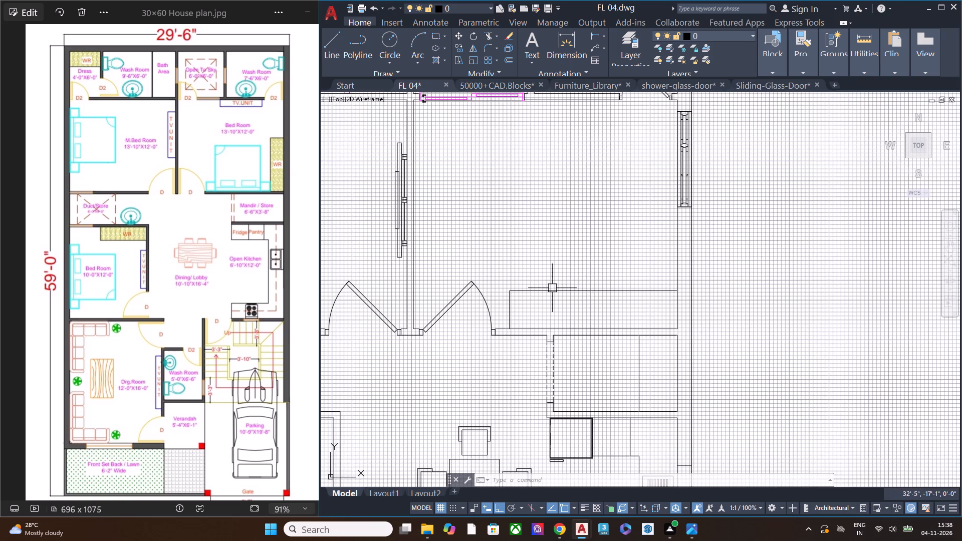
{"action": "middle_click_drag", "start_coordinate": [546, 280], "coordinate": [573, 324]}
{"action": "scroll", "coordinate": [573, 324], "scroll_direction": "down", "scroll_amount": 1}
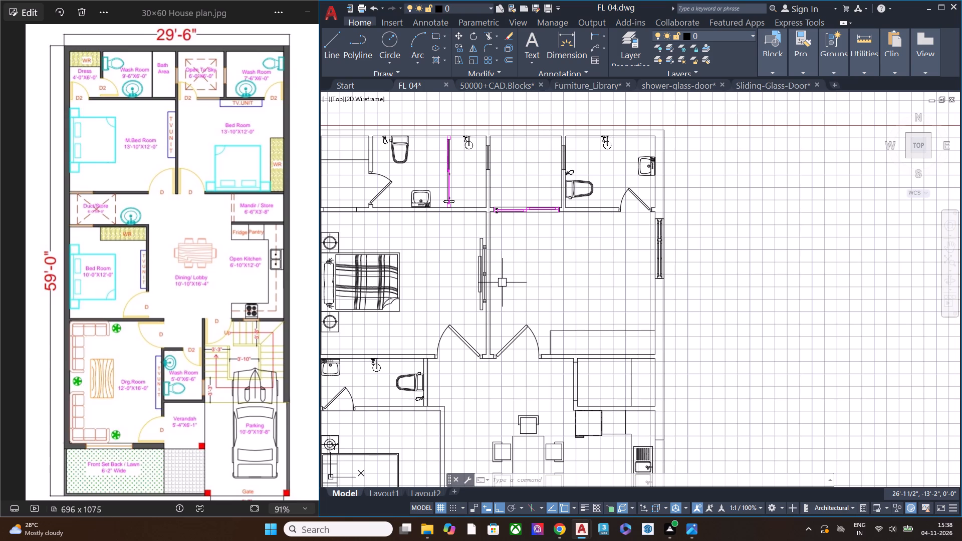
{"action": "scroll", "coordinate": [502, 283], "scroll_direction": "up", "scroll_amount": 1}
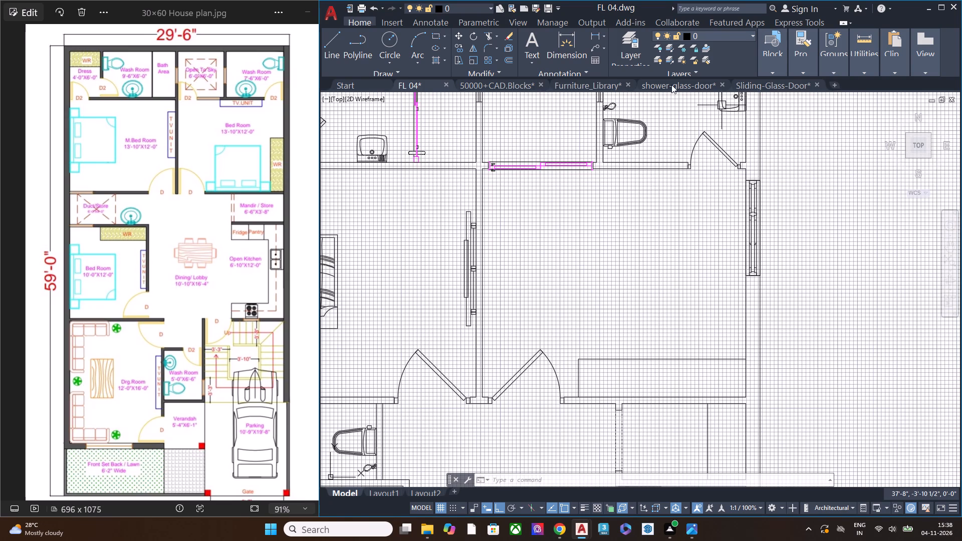
Switch to the 50000+CAD.Blocks drawing and examine the bed blocks for a replacement bed.
{"action": "left_click", "coordinate": [532, 83]}
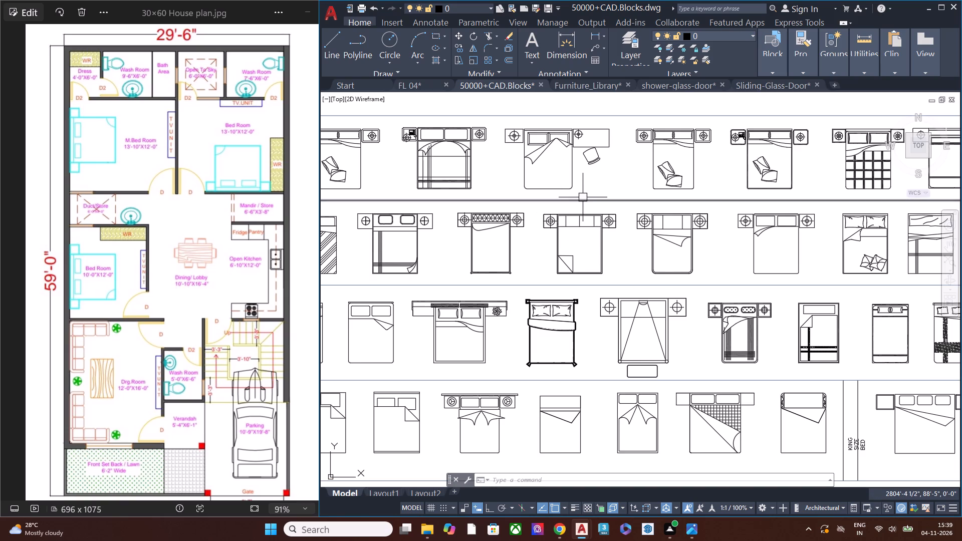
{"action": "middle_click_drag", "start_coordinate": [583, 197], "coordinate": [606, 258]}
{"action": "scroll", "coordinate": [634, 197], "scroll_direction": "up", "scroll_amount": 2}
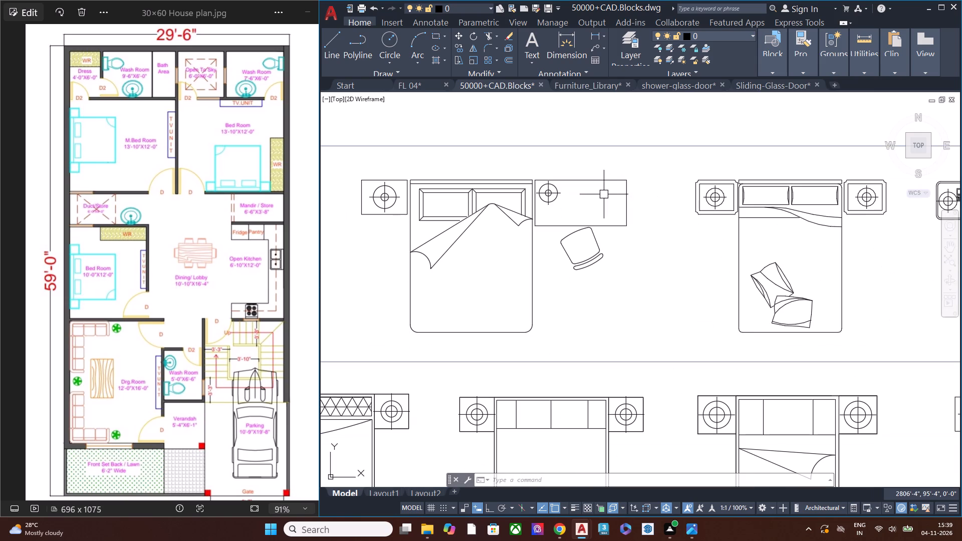
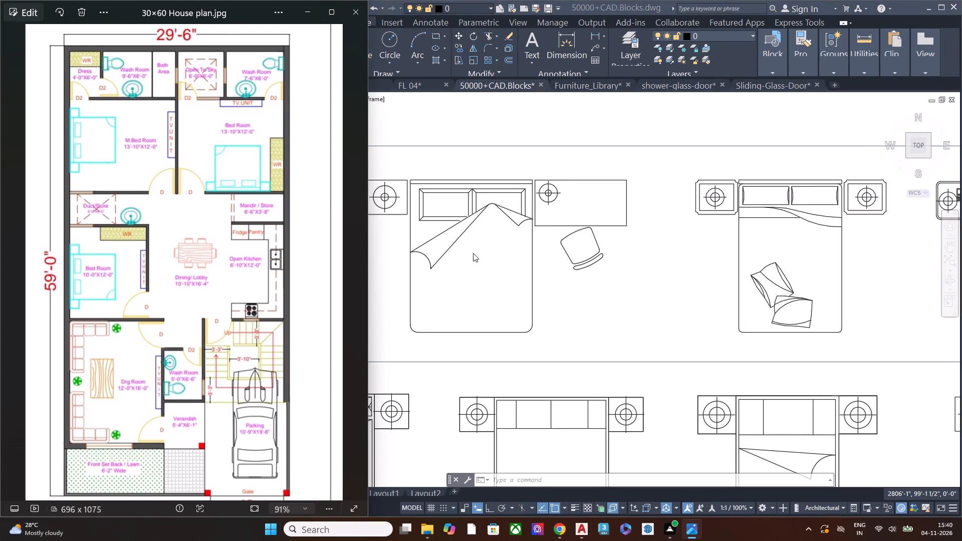
Examine the rows of double bed blocks for a replacement Bed Room bed.
{"action": "scroll", "coordinate": [609, 255], "scroll_direction": "down", "scroll_amount": 2}
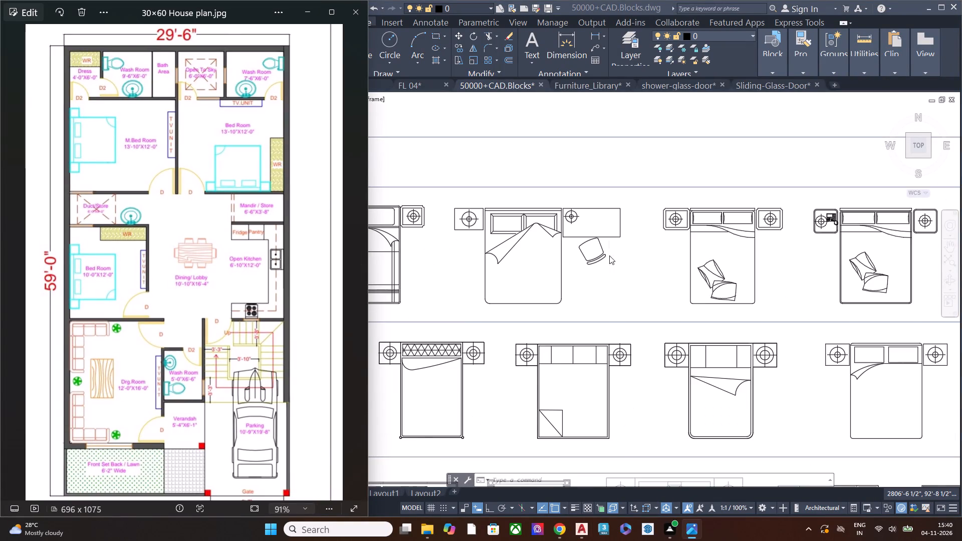
{"action": "middle_click_drag", "start_coordinate": [555, 322], "coordinate": [667, 284]}
{"action": "middle_click_drag", "start_coordinate": [504, 314], "coordinate": [668, 310]}
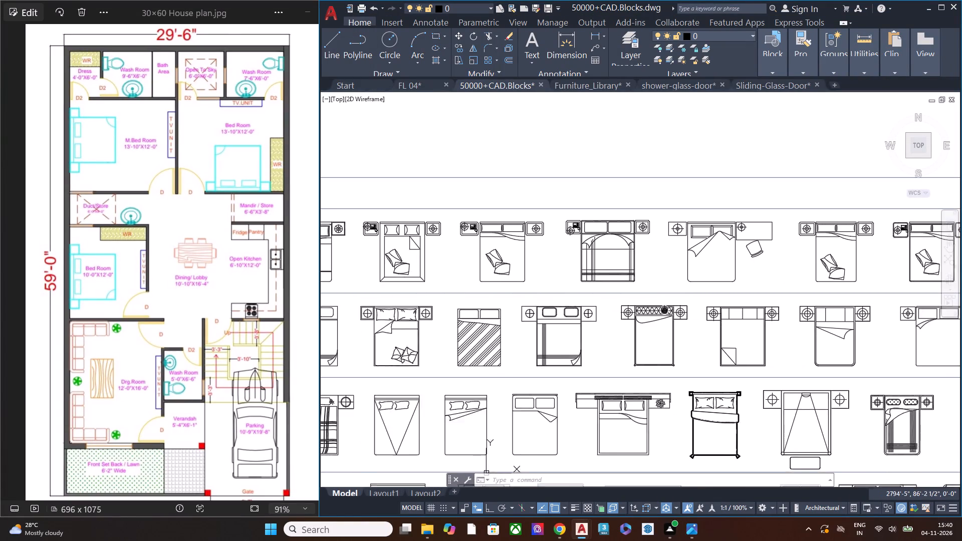
{"action": "middle_click_drag", "start_coordinate": [668, 310], "coordinate": [669, 310]}
{"action": "middle_click_drag", "start_coordinate": [490, 323], "coordinate": [706, 319]}
{"action": "middle_click_drag", "start_coordinate": [580, 366], "coordinate": [522, 294]}
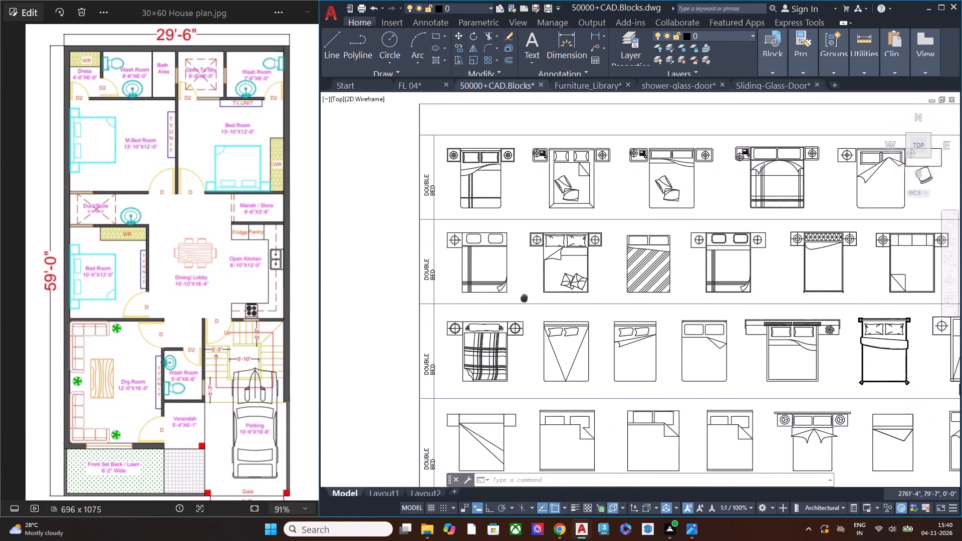
{"action": "middle_click_drag", "start_coordinate": [522, 294], "coordinate": [515, 285]}
{"action": "middle_click", "coordinate": [514, 284]}
{"action": "scroll", "coordinate": [592, 364], "scroll_direction": "up", "scroll_amount": 1}
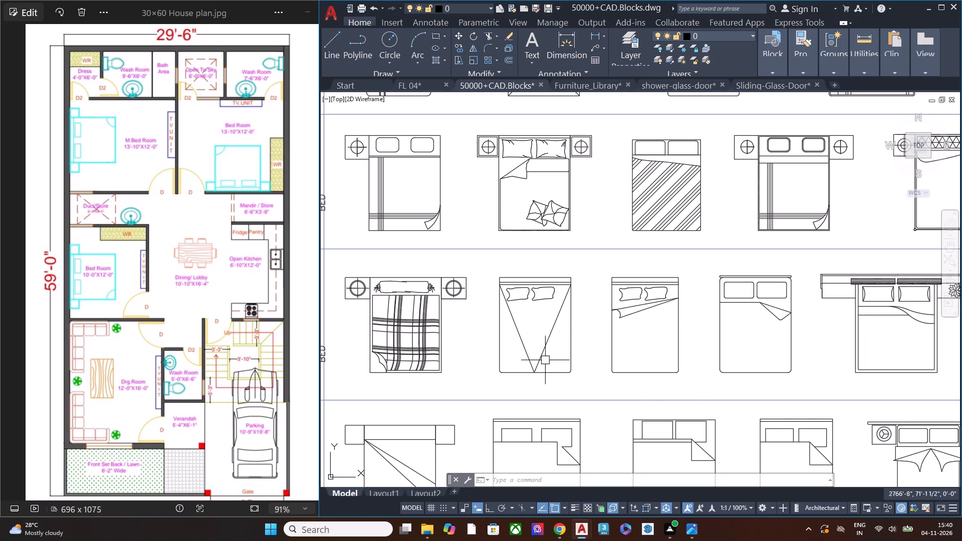
{"action": "scroll", "coordinate": [581, 347], "scroll_direction": "down", "scroll_amount": 1}
{"action": "middle_click_drag", "start_coordinate": [741, 353], "coordinate": [503, 350]}
{"action": "scroll", "coordinate": [503, 350], "scroll_direction": "down", "scroll_amount": 1}
{"action": "scroll", "coordinate": [602, 358], "scroll_direction": "up", "scroll_amount": 1}
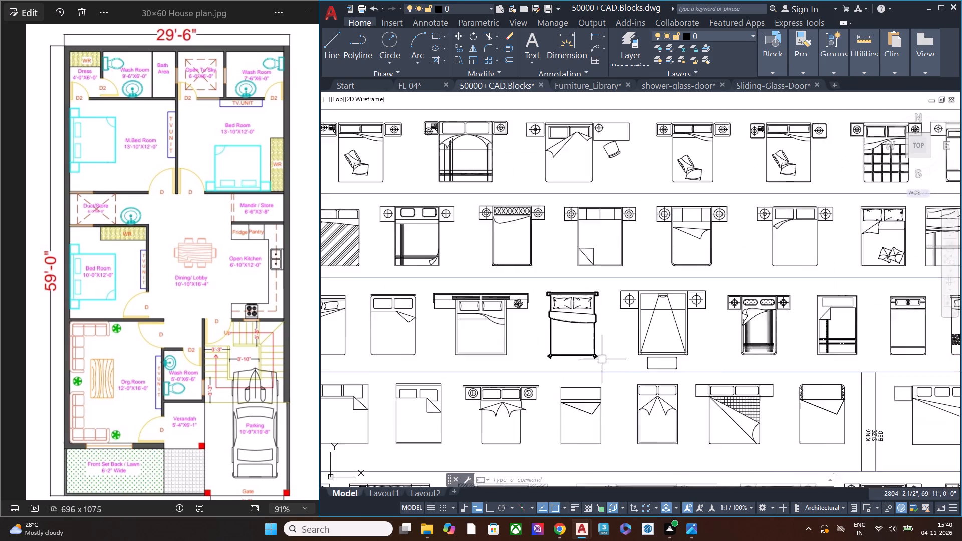
{"action": "scroll", "coordinate": [601, 359], "scroll_direction": "down", "scroll_amount": 2}
{"action": "scroll", "coordinate": [601, 359], "scroll_direction": "up", "scroll_amount": 3}
{"action": "scroll", "coordinate": [586, 348], "scroll_direction": "down", "scroll_amount": 1}
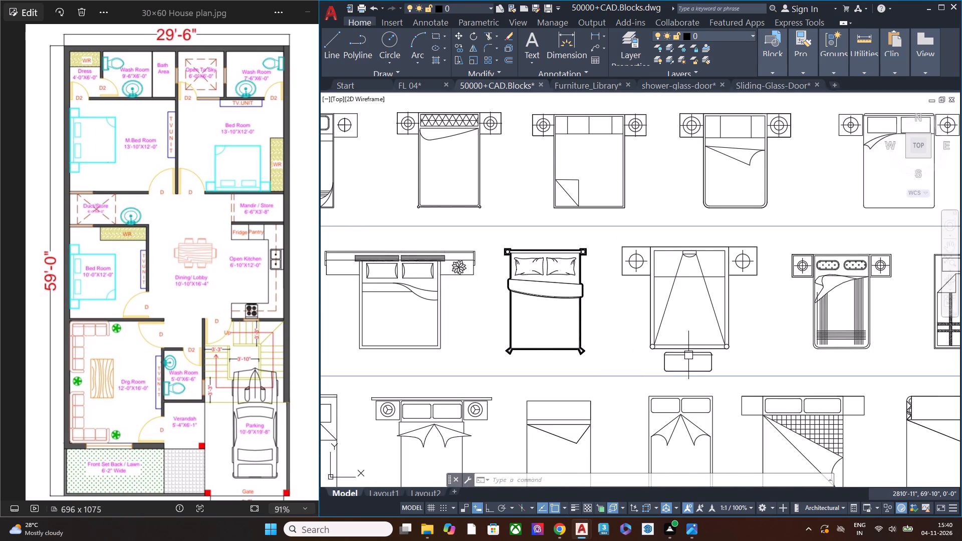
{"action": "middle_click_drag", "start_coordinate": [688, 355], "coordinate": [375, 356]}
{"action": "middle_click_drag", "start_coordinate": [710, 357], "coordinate": [467, 361]}
{"action": "middle_click_drag", "start_coordinate": [595, 320], "coordinate": [575, 394]}
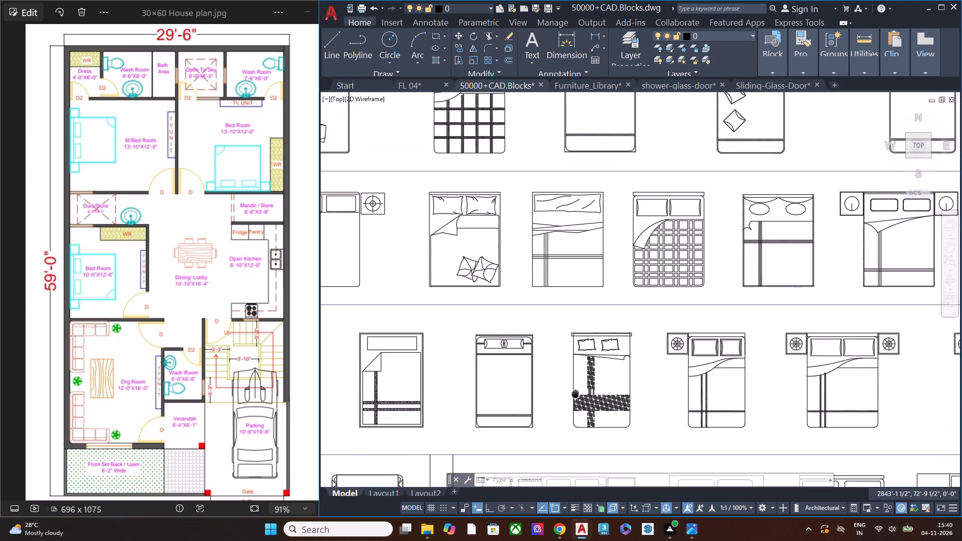
{"action": "middle_click_drag", "start_coordinate": [575, 394], "coordinate": [327, 344]}
{"action": "middle_click_drag", "start_coordinate": [557, 336], "coordinate": [442, 306]}
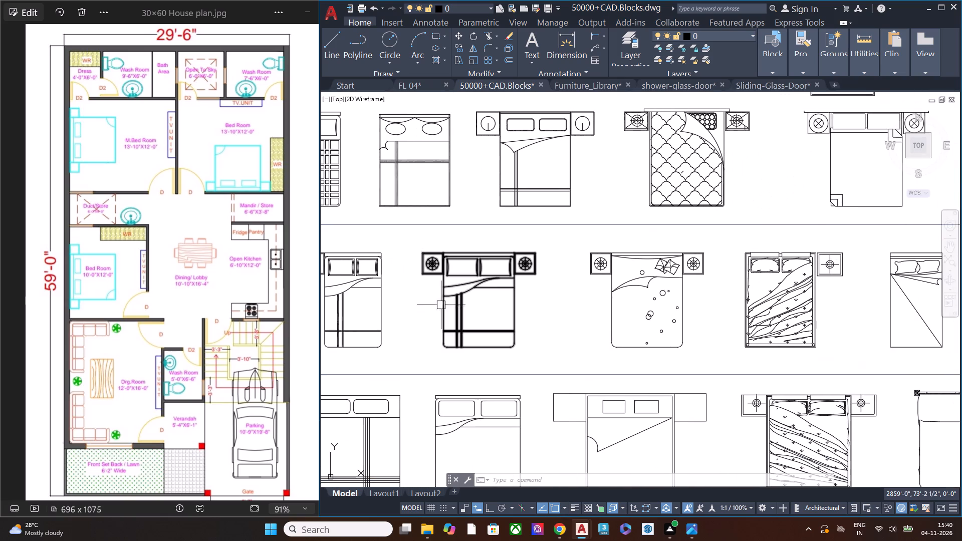
{"action": "scroll", "coordinate": [705, 340], "scroll_direction": "up", "scroll_amount": 1}
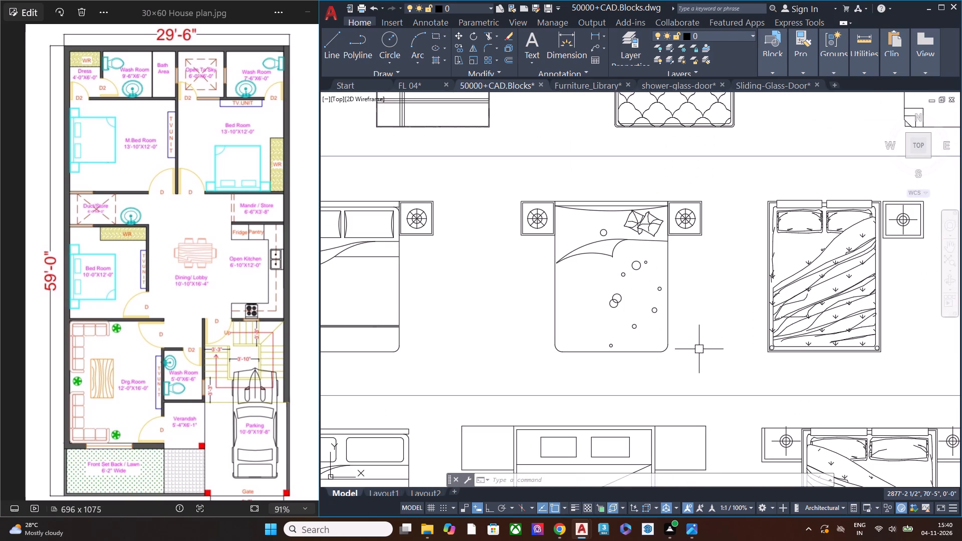
{"action": "scroll", "coordinate": [645, 325], "scroll_direction": "down", "scroll_amount": 1}
Copy the bed block with the wavy leaf-patterned cover and single side table, and paste it into the FL 04 Bed Room.
{"action": "left_click", "coordinate": [798, 350]}
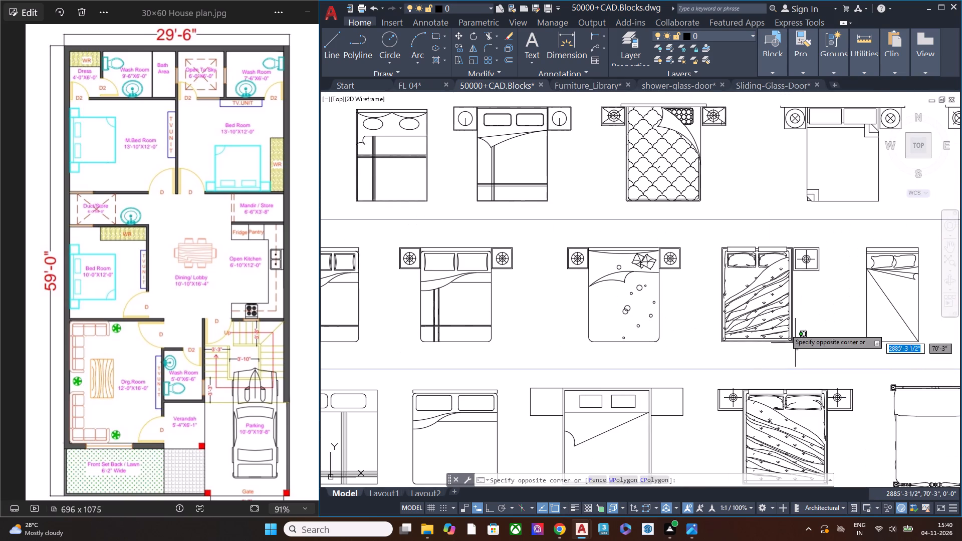
{"action": "left_click", "coordinate": [772, 316]}
{"action": "key", "text": "ctrl+c"}
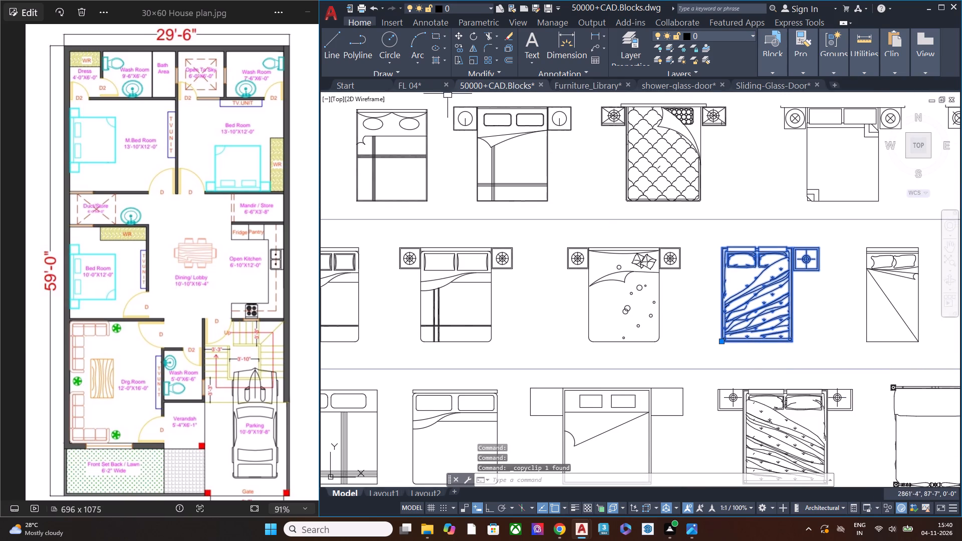
{"action": "left_click", "coordinate": [418, 87]}
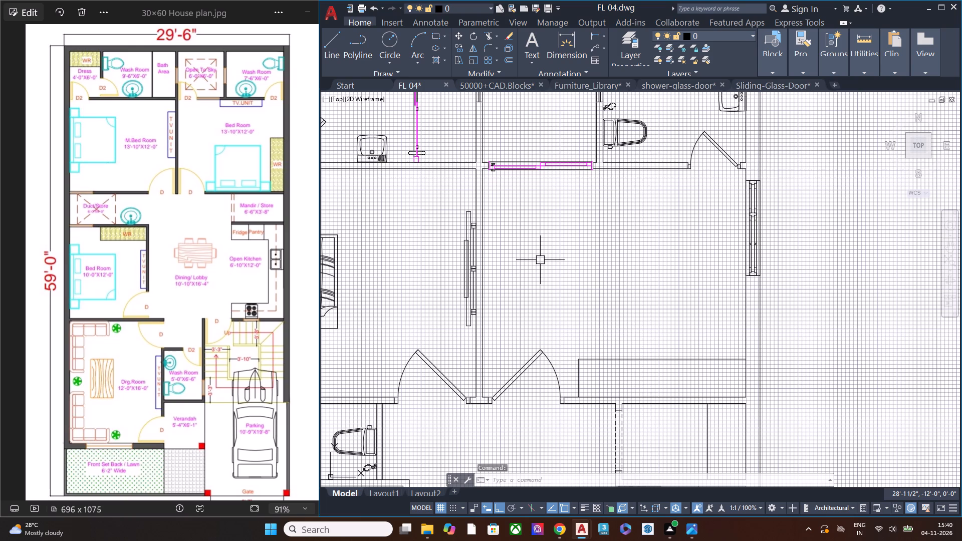
{"action": "key", "text": "ctrl+v"}
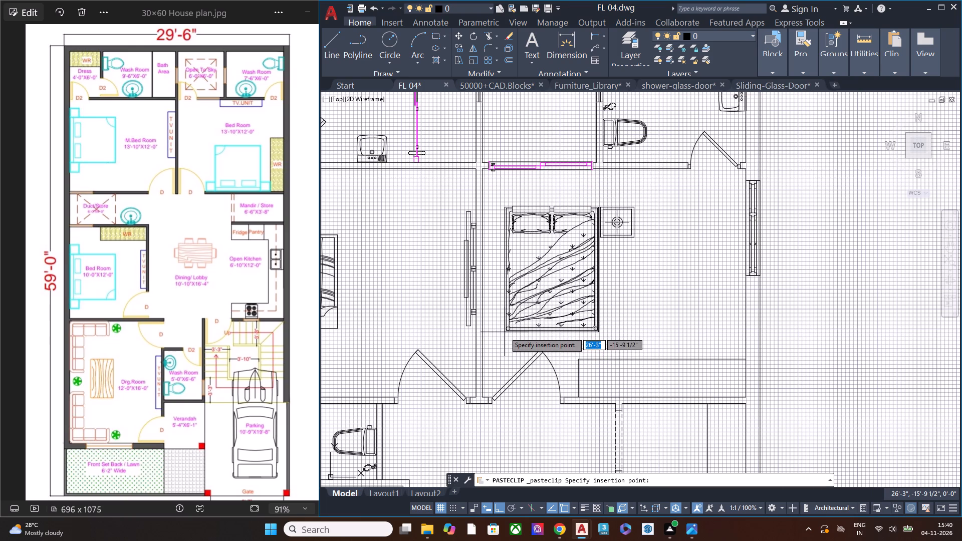
{"action": "left_click", "coordinate": [505, 332]}
Rotate the pasted bed 90° clockwise so its headboard faces the outer window wall.
{"action": "left_click", "coordinate": [622, 317]}
{"action": "left_click", "coordinate": [576, 282]}
{"action": "key", "text": "r"}
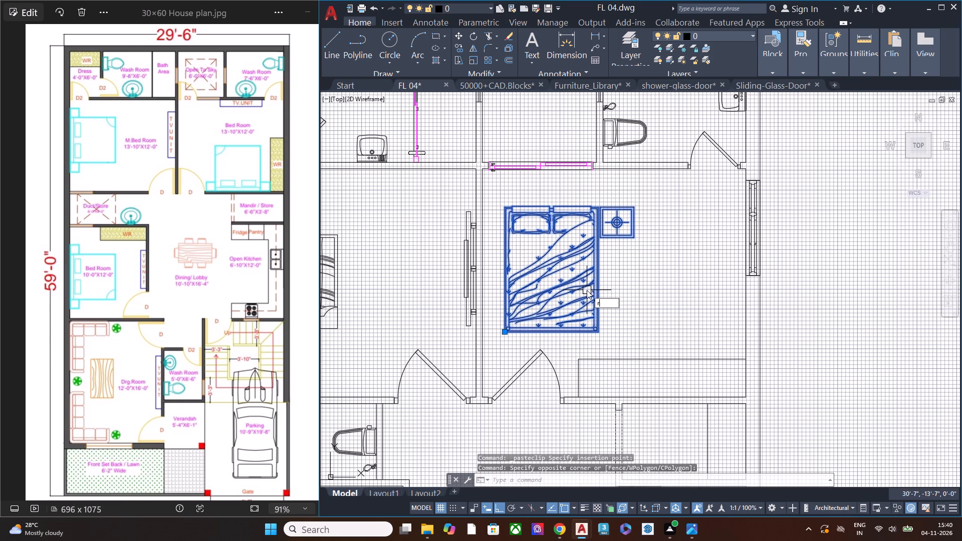
{"action": "left_click", "coordinate": [642, 319]}
{"action": "left_click", "coordinate": [646, 283]}
{"action": "left_click", "coordinate": [630, 315]}
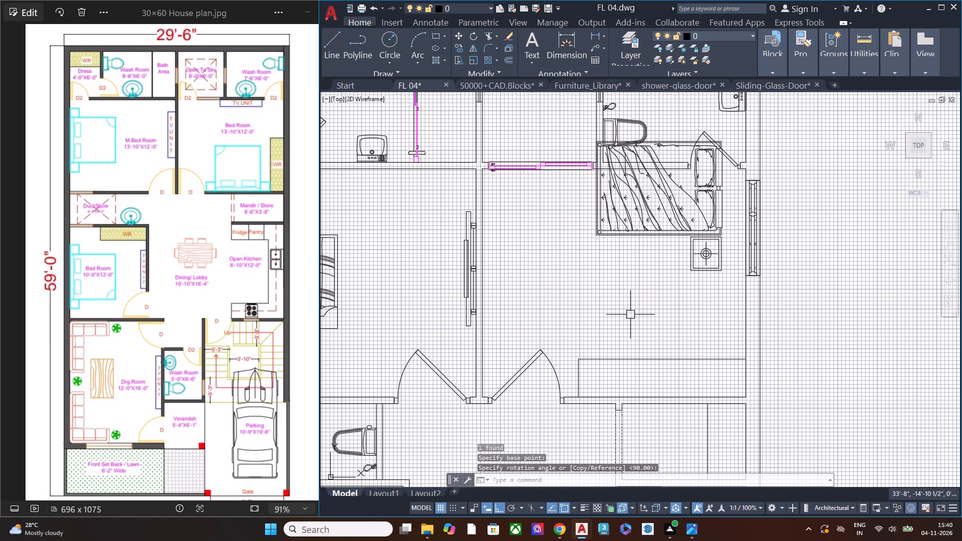
Move the rotated bed down, clear of the wash room, to sit between the wash room wall and the wardrobe outline.
{"action": "left_click", "coordinate": [694, 294]}
{"action": "left_click", "coordinate": [672, 237]}
{"action": "type", "text": "m"}
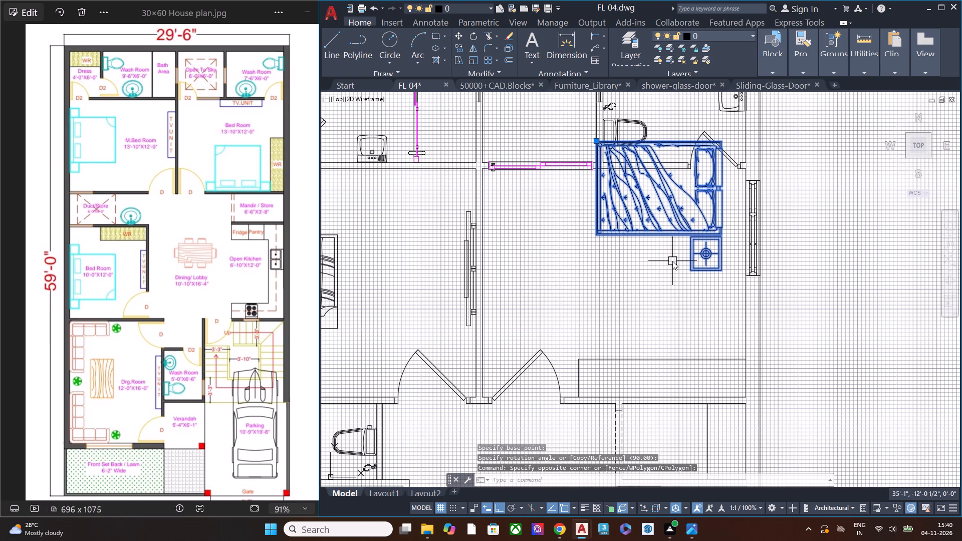
{"action": "key", "text": "space"}
{"action": "left_click", "coordinate": [719, 137]}
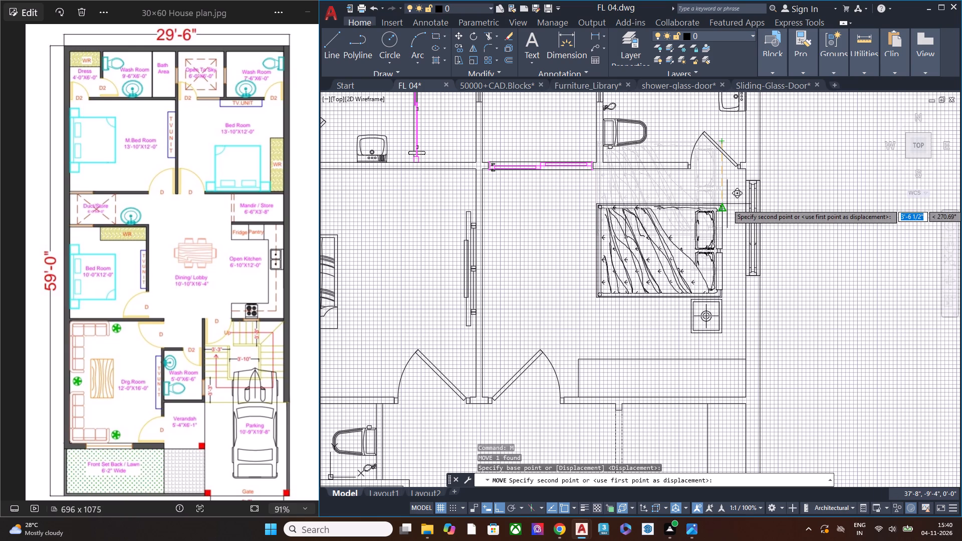
{"action": "left_click", "coordinate": [727, 204]}
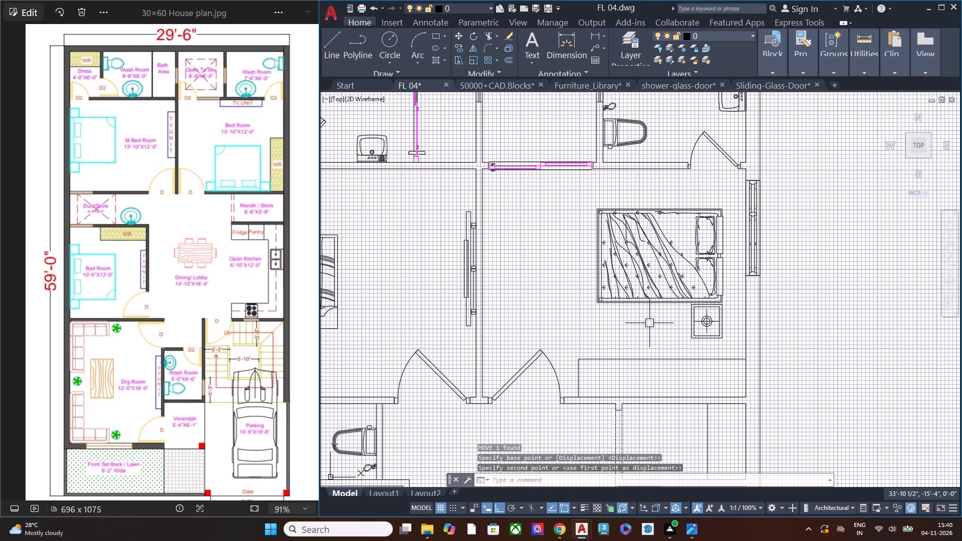
Move the bed about 1'-2 1/2" horizontally so its headboard sits against the window wall.
{"action": "left_click", "coordinate": [649, 327]}
{"action": "left_click", "coordinate": [610, 277]}
{"action": "type", "text": "m"}
{"action": "key", "text": "space"}
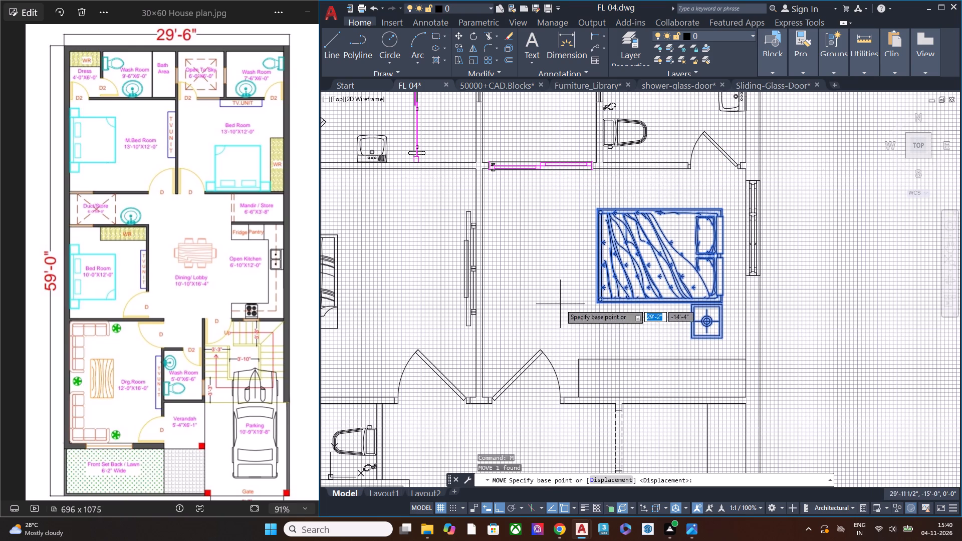
{"action": "left_click", "coordinate": [574, 220]}
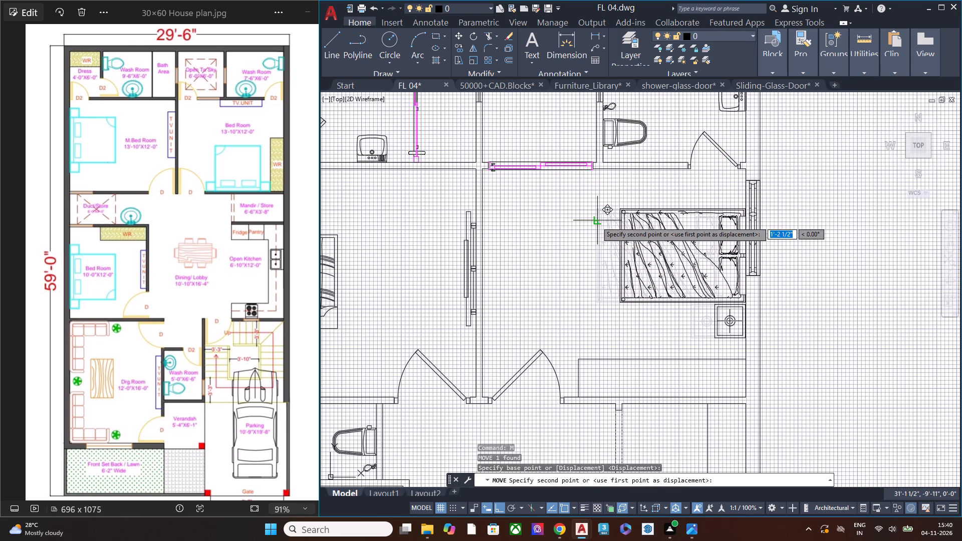
{"action": "left_click", "coordinate": [596, 221]}
{"action": "key", "text": "Escape"}
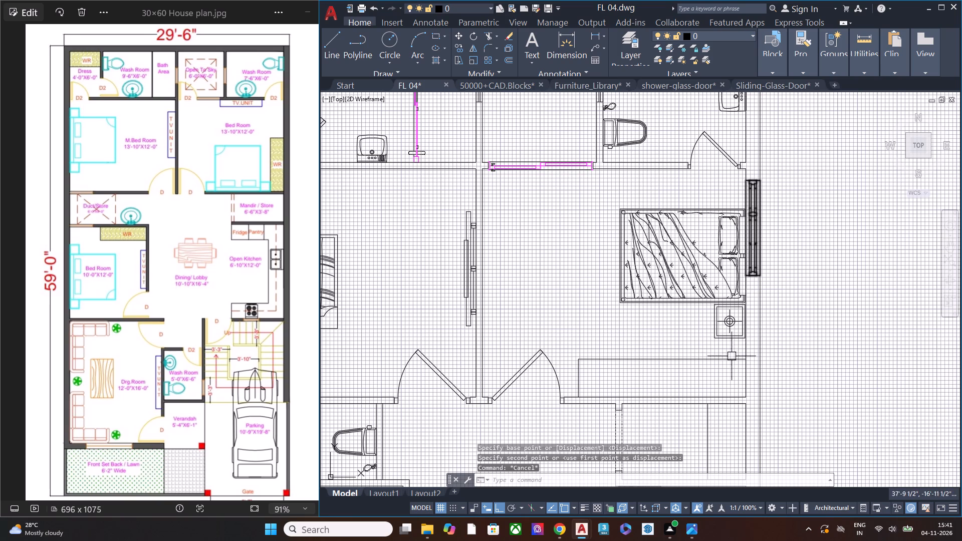
Measure the distance from the bed's lower foot corner perpendicular to the wardrobe line.
{"action": "scroll", "coordinate": [777, 349], "scroll_direction": "up", "scroll_amount": 1}
{"action": "middle_click_drag", "start_coordinate": [699, 264], "coordinate": [724, 359]}
{"action": "scroll", "coordinate": [724, 340], "scroll_direction": "down", "scroll_amount": 1}
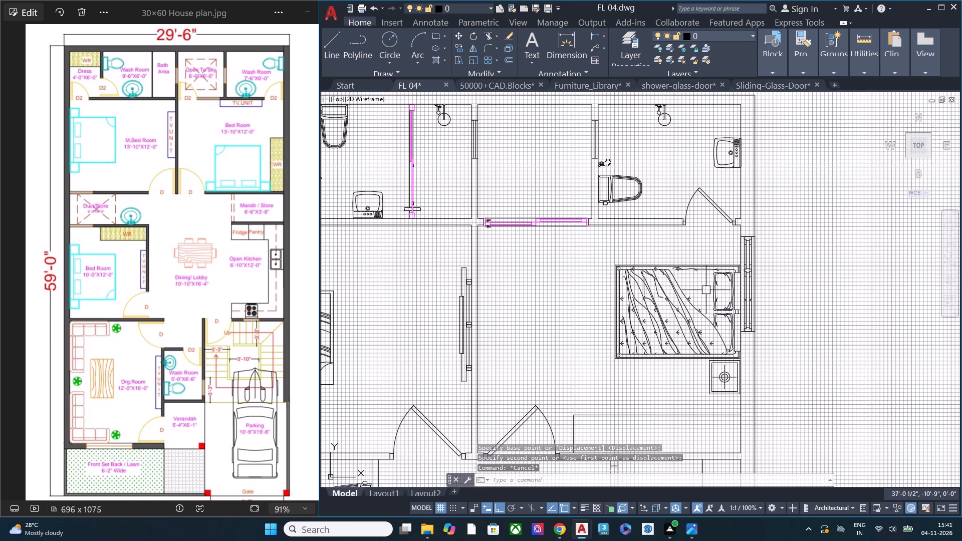
{"action": "middle_click_drag", "start_coordinate": [715, 391], "coordinate": [714, 323]}
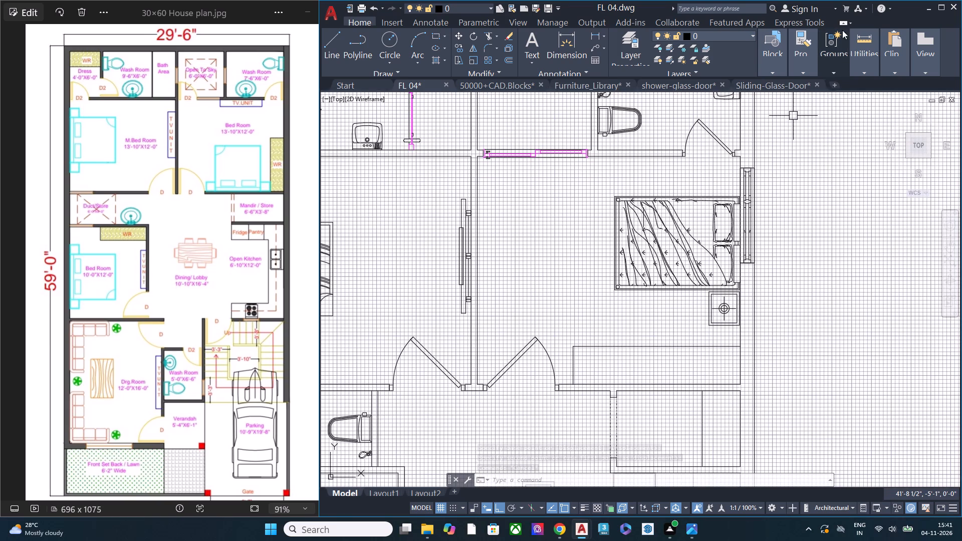
{"action": "left_click", "coordinate": [871, 98]}
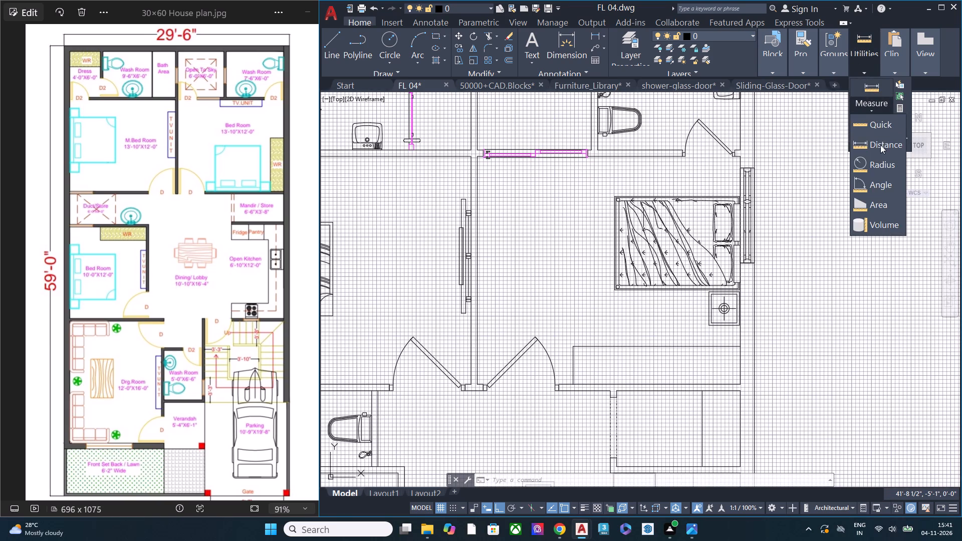
{"action": "left_click", "coordinate": [880, 145]}
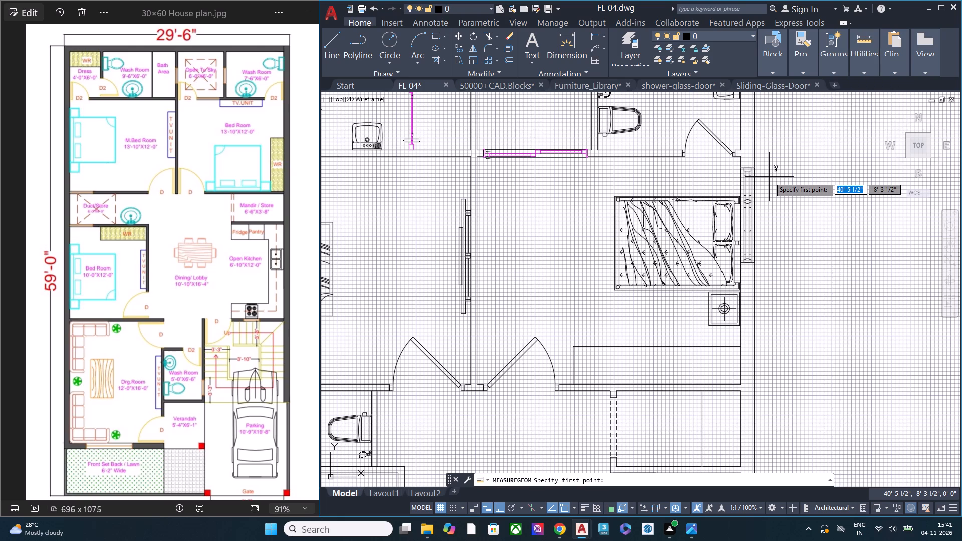
{"action": "left_click", "coordinate": [615, 291]}
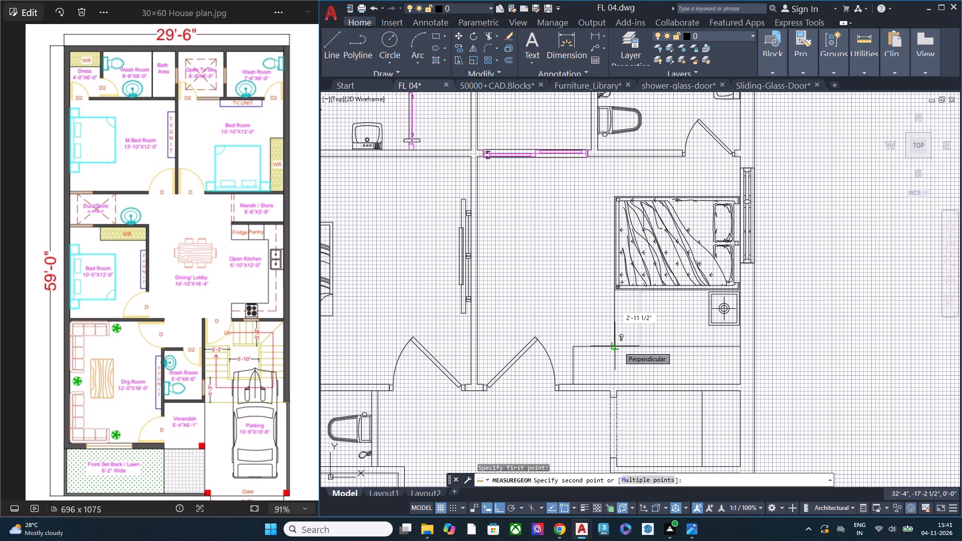
{"action": "key", "text": "Escape"}
Move the bed slightly upward along the window wall, away from the wardrobe line.
{"action": "left_click", "coordinate": [656, 316]}
{"action": "left_click", "coordinate": [585, 262]}
{"action": "type", "text": "m"}
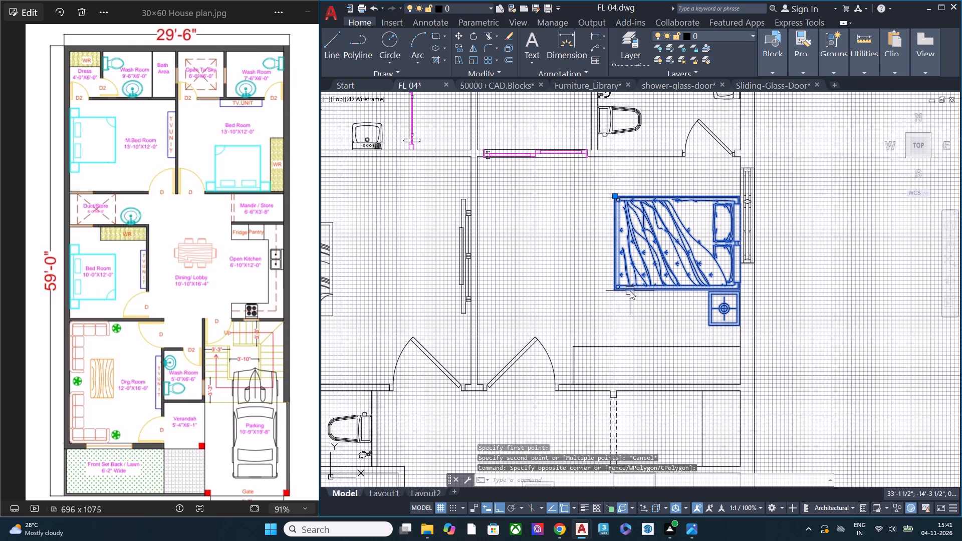
{"action": "key", "text": "space"}
{"action": "left_click", "coordinate": [635, 317]}
{"action": "left_click", "coordinate": [635, 314]}
{"action": "key", "text": "Escape"}
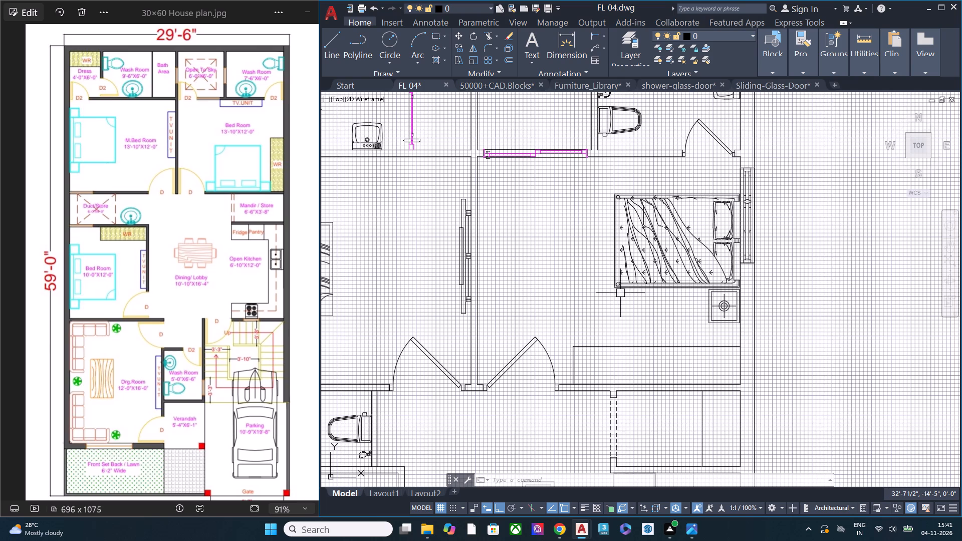
Copy the M.Bed Room TV unit and paste it on the Bed Room side of the shared wall.
{"action": "scroll", "coordinate": [632, 282], "scroll_direction": "down", "scroll_amount": 2}
{"action": "middle_click_drag", "start_coordinate": [615, 280], "coordinate": [622, 312]}
{"action": "scroll", "coordinate": [615, 280], "scroll_direction": "up", "scroll_amount": 1}
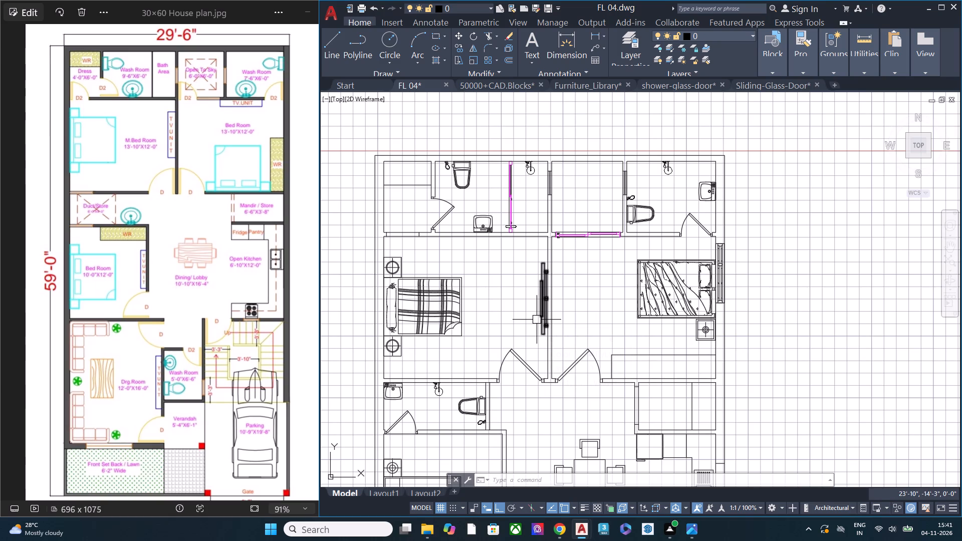
{"action": "scroll", "coordinate": [516, 350], "scroll_direction": "up", "scroll_amount": 2}
{"action": "left_click", "coordinate": [570, 339]}
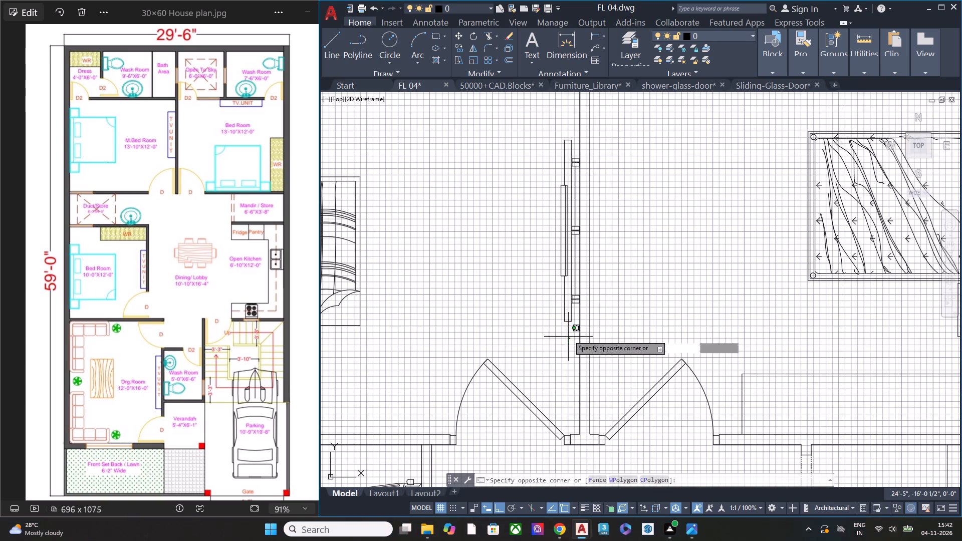
{"action": "left_click", "coordinate": [559, 301]}
{"action": "key", "text": "ctrl+c"}
{"action": "left_click", "coordinate": [632, 313]}
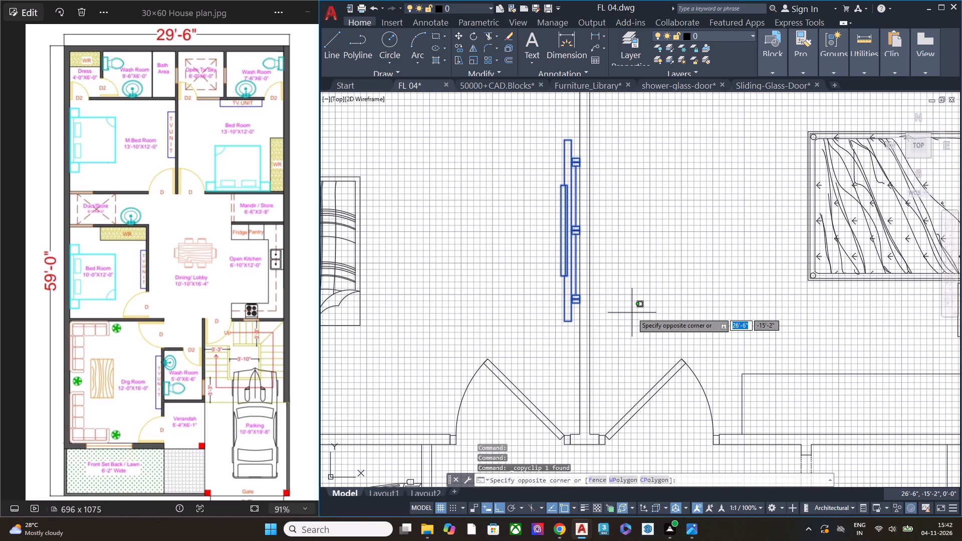
{"action": "key", "text": "Escape"}
{"action": "key", "text": "ctrl+v"}
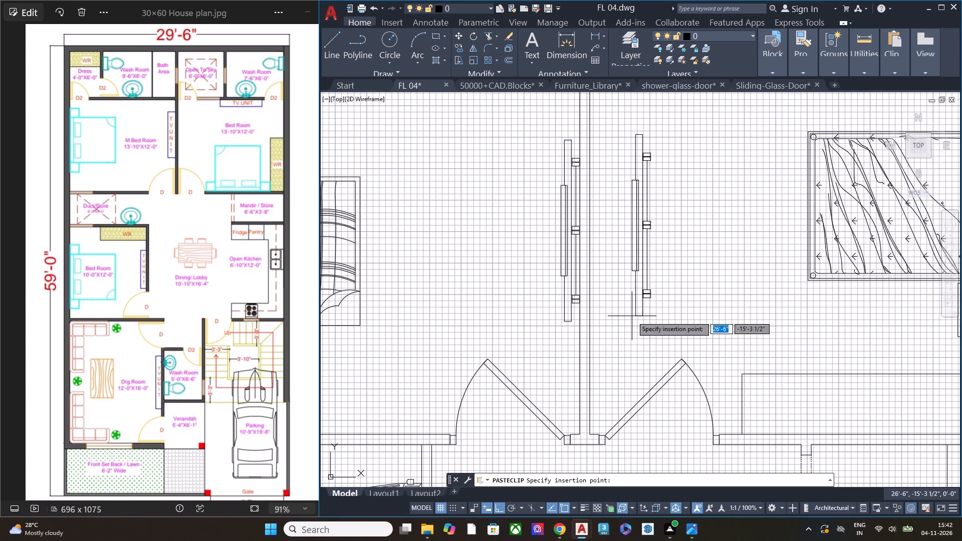
{"action": "left_click", "coordinate": [609, 321]}
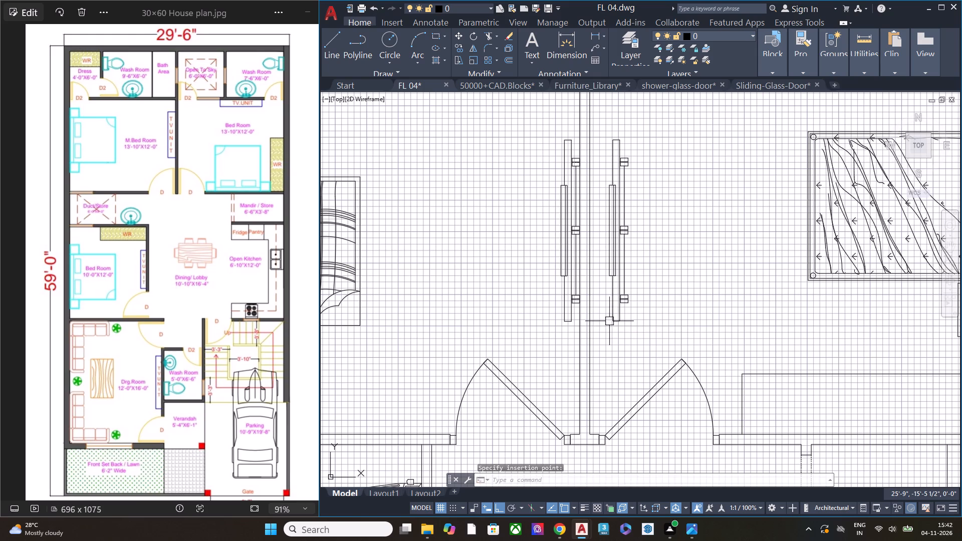
Rotate the pasted TV unit 180° about its lower corner so its screen side faces into the Bed Room.
{"action": "left_click", "coordinate": [639, 321]}
{"action": "left_click", "coordinate": [613, 304]}
{"action": "key", "text": "r"}
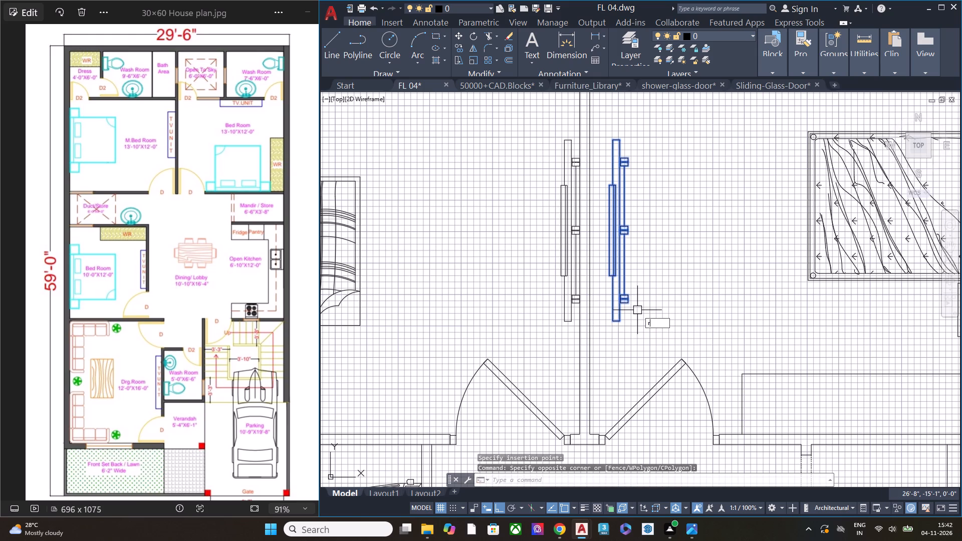
{"action": "left_click", "coordinate": [668, 337]}
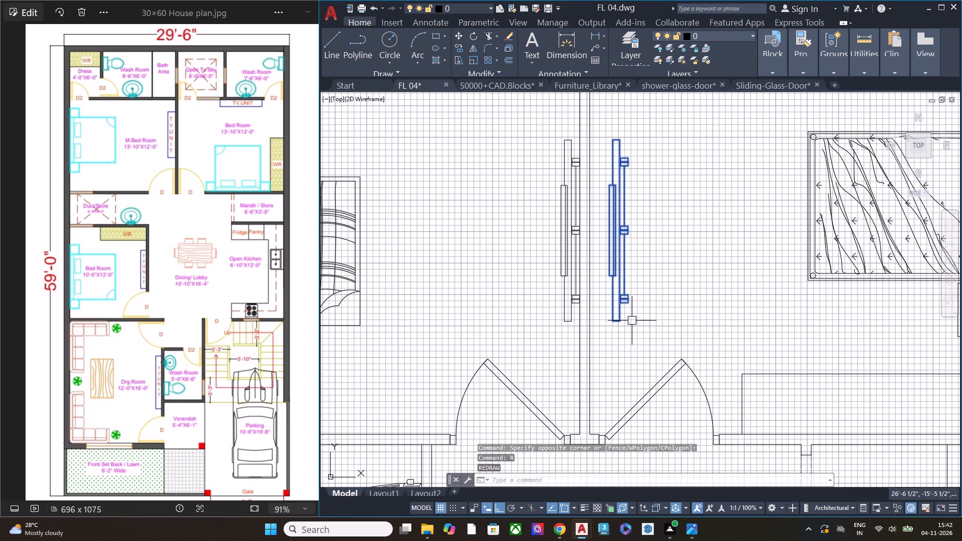
{"action": "left_click", "coordinate": [622, 311]}
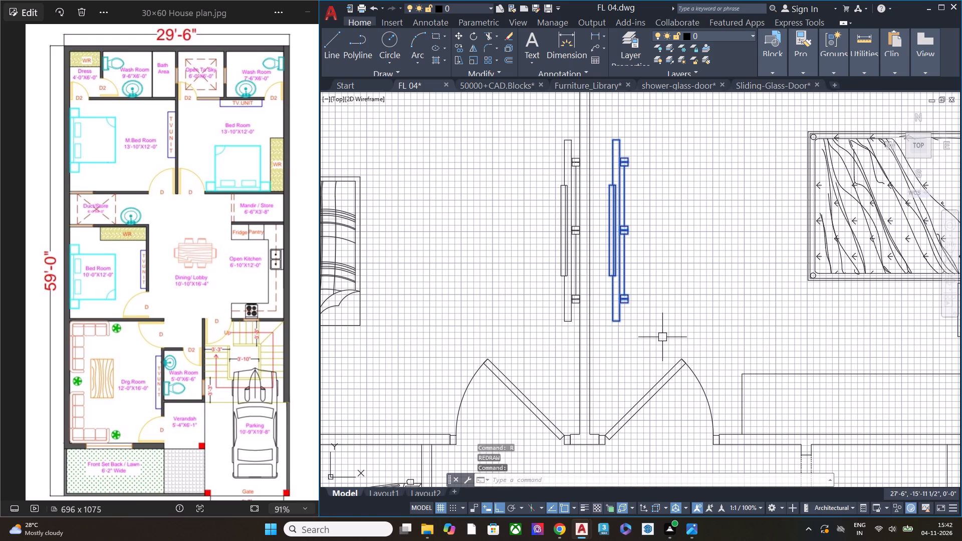
{"action": "key", "text": "r"}
{"action": "left_click", "coordinate": [688, 369]}
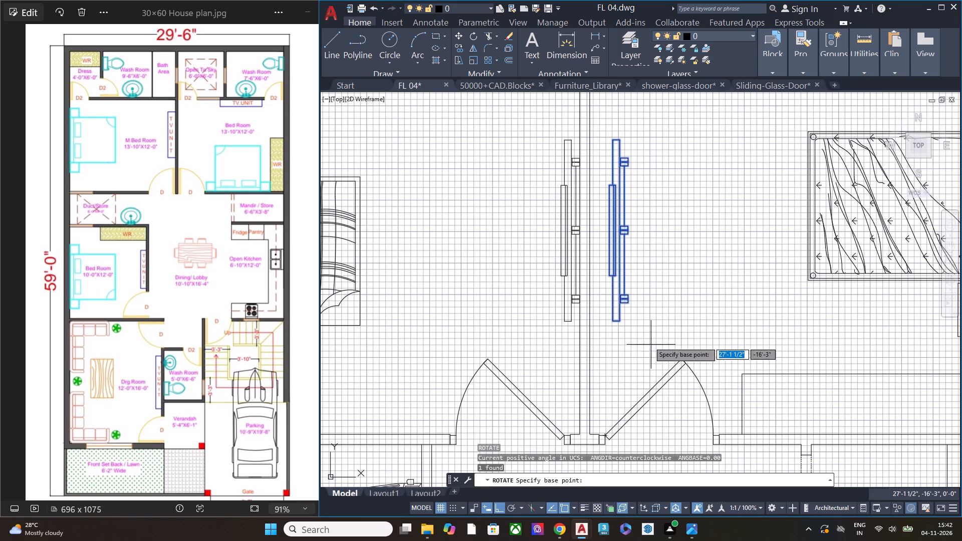
{"action": "left_click", "coordinate": [620, 320]}
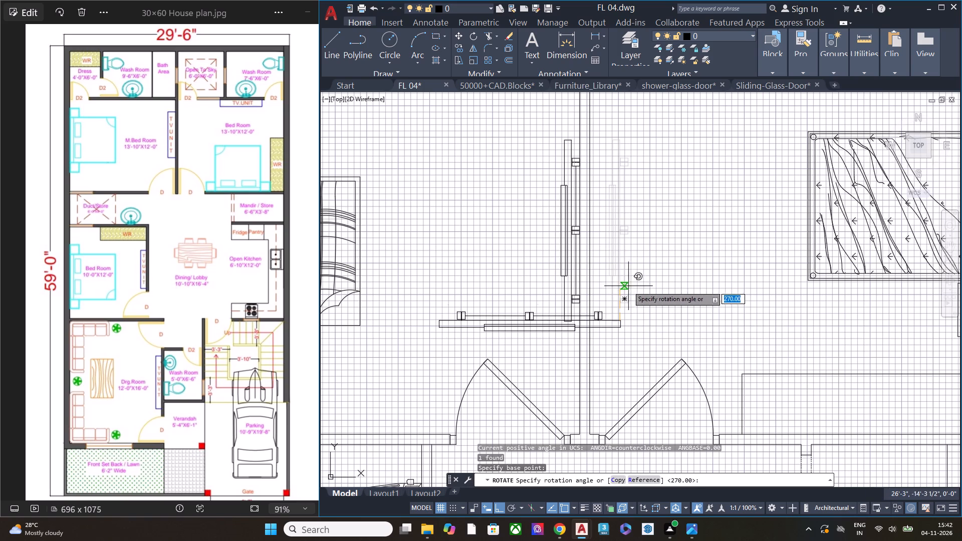
{"action": "left_click", "coordinate": [609, 317]}
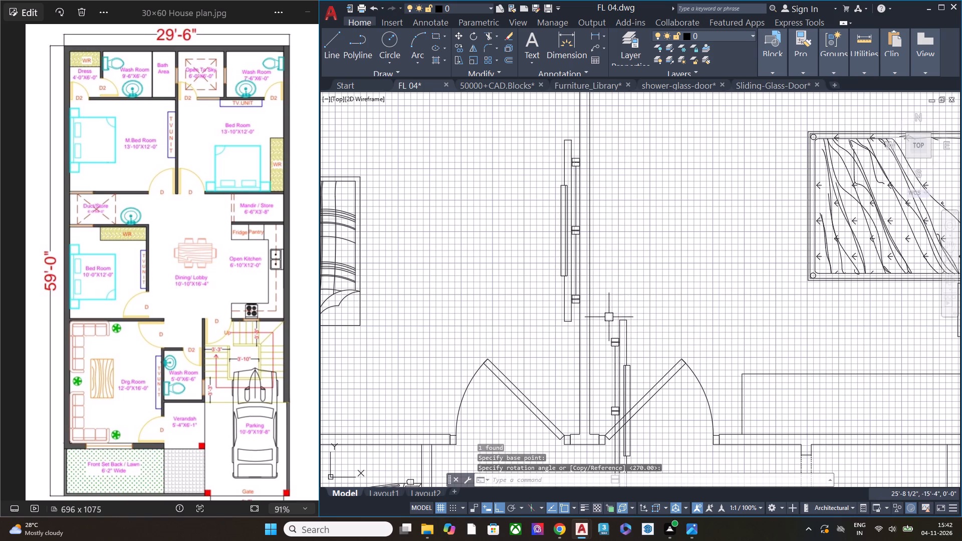
Move the rotated TV unit against the Bed Room face of the shared wall, opposite the M.Bed Room TV unit.
{"action": "left_click", "coordinate": [629, 332]}
{"action": "type", "text": "m"}
{"action": "key", "text": "space"}
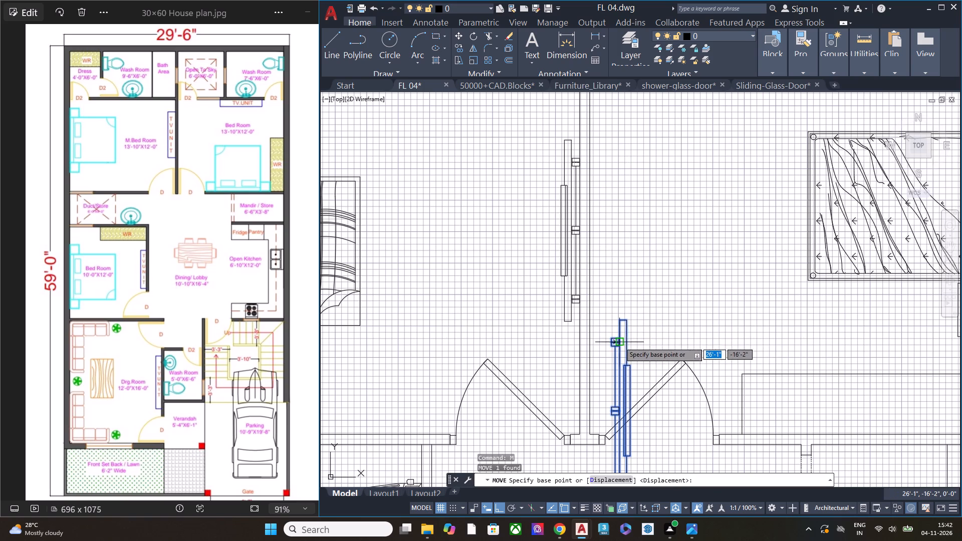
{"action": "scroll", "coordinate": [610, 338], "scroll_direction": "up", "scroll_amount": 3}
{"action": "left_click", "coordinate": [593, 344]}
{"action": "scroll", "coordinate": [613, 340], "scroll_direction": "down", "scroll_amount": 3}
{"action": "scroll", "coordinate": [615, 344], "scroll_direction": "up", "scroll_amount": 1}
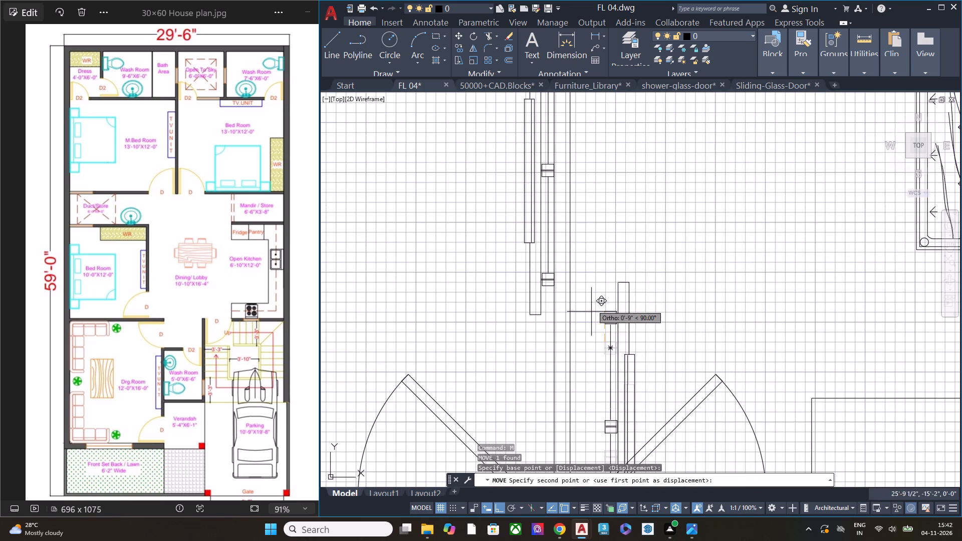
{"action": "middle_click_drag", "start_coordinate": [598, 297], "coordinate": [624, 437]}
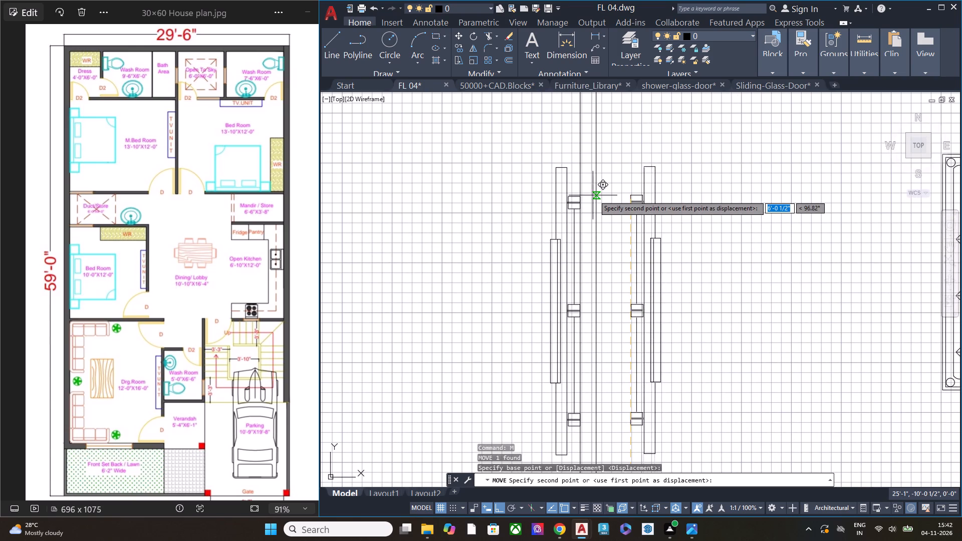
{"action": "left_click", "coordinate": [595, 195]}
Nudge the Bed Room TV unit slightly down along the wall so its ends line up with the M.Bed Room unit.
{"action": "scroll", "coordinate": [579, 181], "scroll_direction": "up", "scroll_amount": 3}
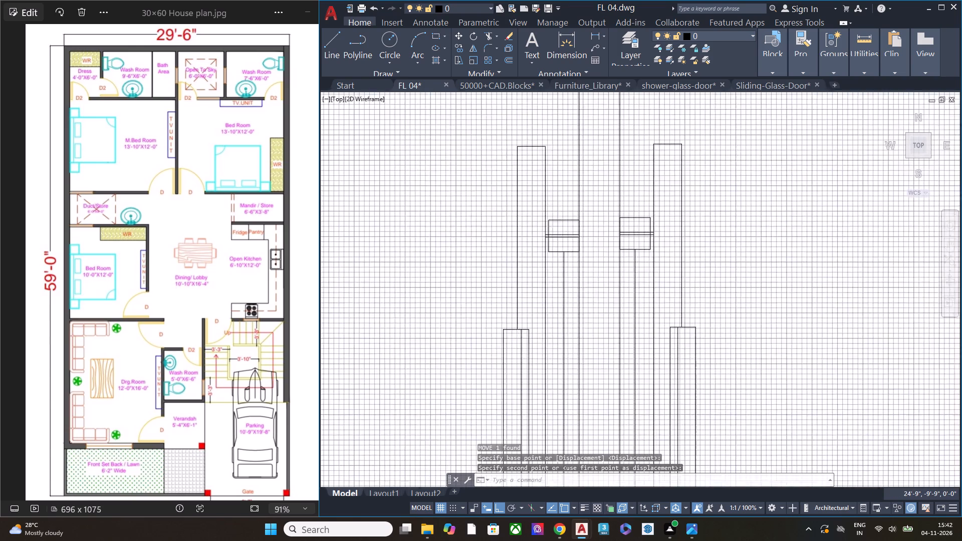
{"action": "left_click", "coordinate": [691, 326]}
{"action": "left_click", "coordinate": [698, 317]}
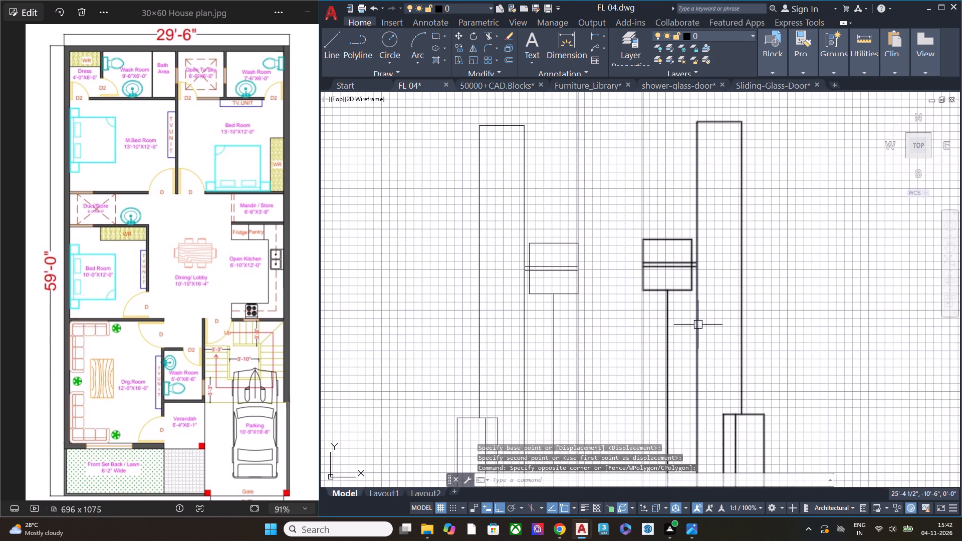
{"action": "left_click", "coordinate": [698, 325]}
{"action": "type", "text": "m"}
{"action": "key", "text": "space"}
{"action": "left_click", "coordinate": [813, 284]}
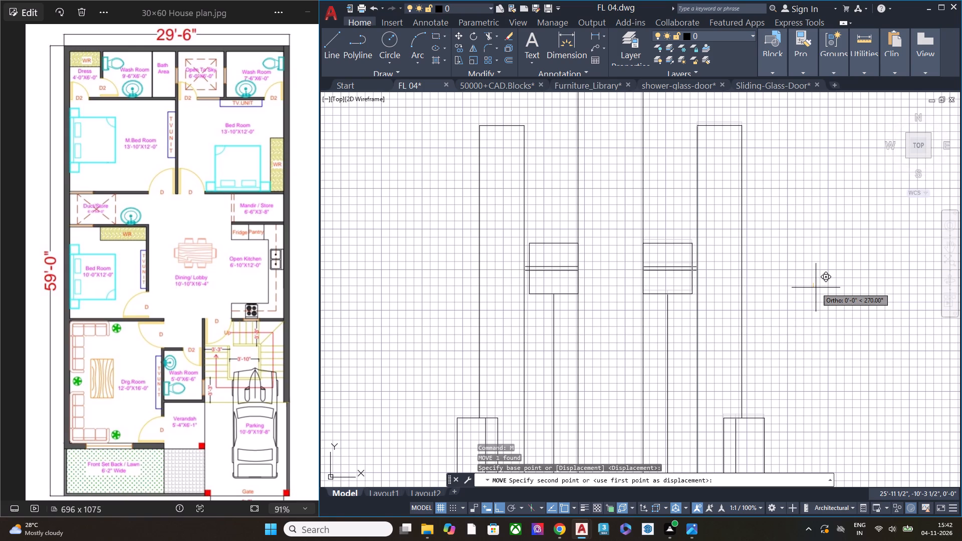
{"action": "left_click", "coordinate": [816, 288]}
{"action": "key", "text": "Escape"}
Review the whole floor plan and the furnished bedrooms to examine the furniture layout.
{"action": "scroll", "coordinate": [530, 258], "scroll_direction": "down", "scroll_amount": 5}
{"action": "middle_click_drag", "start_coordinate": [591, 317], "coordinate": [688, 315]}
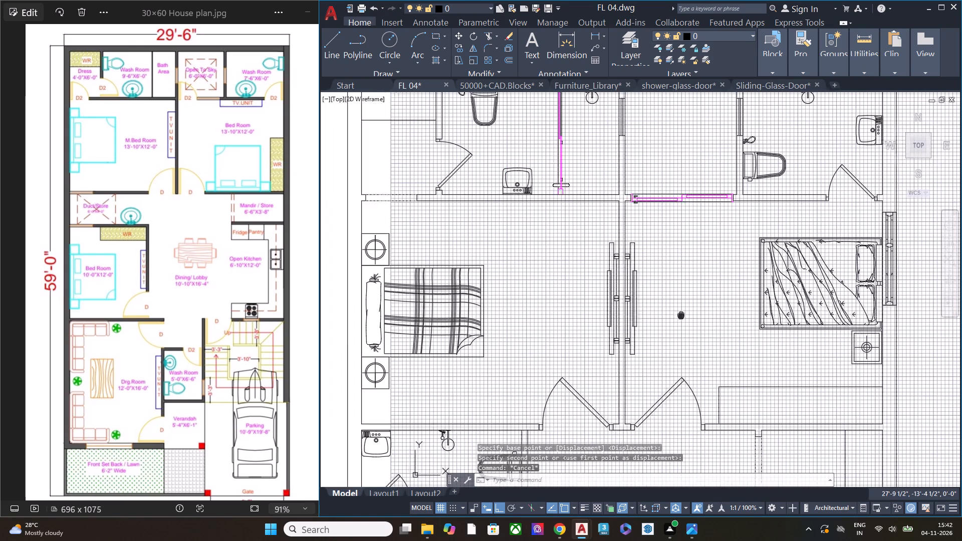
{"action": "middle_click_drag", "start_coordinate": [688, 315], "coordinate": [692, 315]}
{"action": "scroll", "coordinate": [615, 294], "scroll_direction": "down", "scroll_amount": 2}
{"action": "middle_click", "coordinate": [650, 297]}
{"action": "middle_click", "coordinate": [650, 297]}
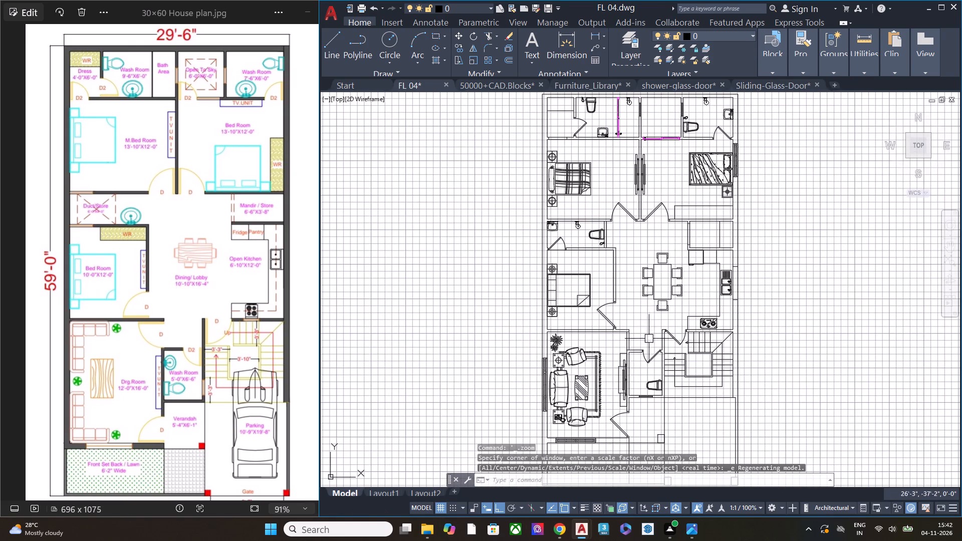
{"action": "middle_click_drag", "start_coordinate": [651, 339], "coordinate": [646, 368]}
{"action": "middle_click_drag", "start_coordinate": [645, 310], "coordinate": [646, 370]}
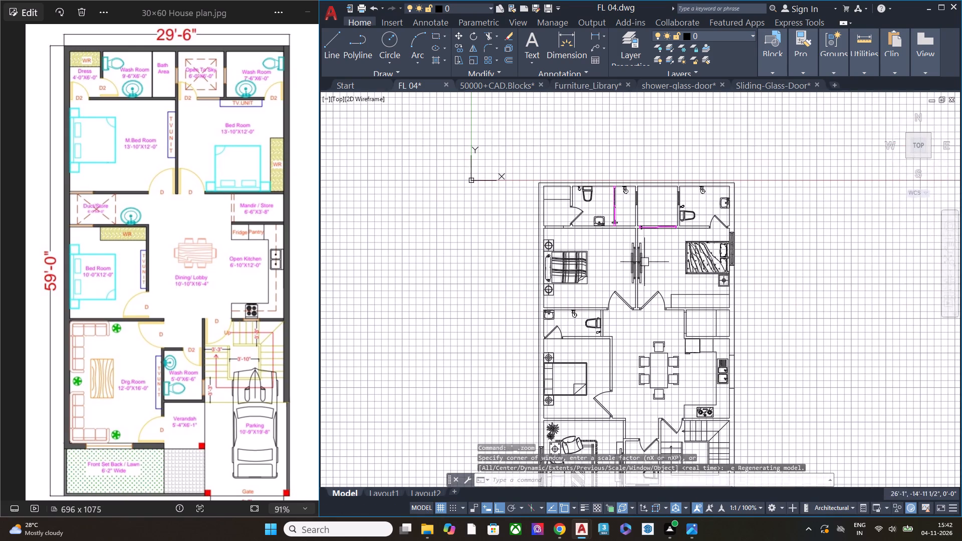
{"action": "scroll", "coordinate": [645, 239], "scroll_direction": "up", "scroll_amount": 1}
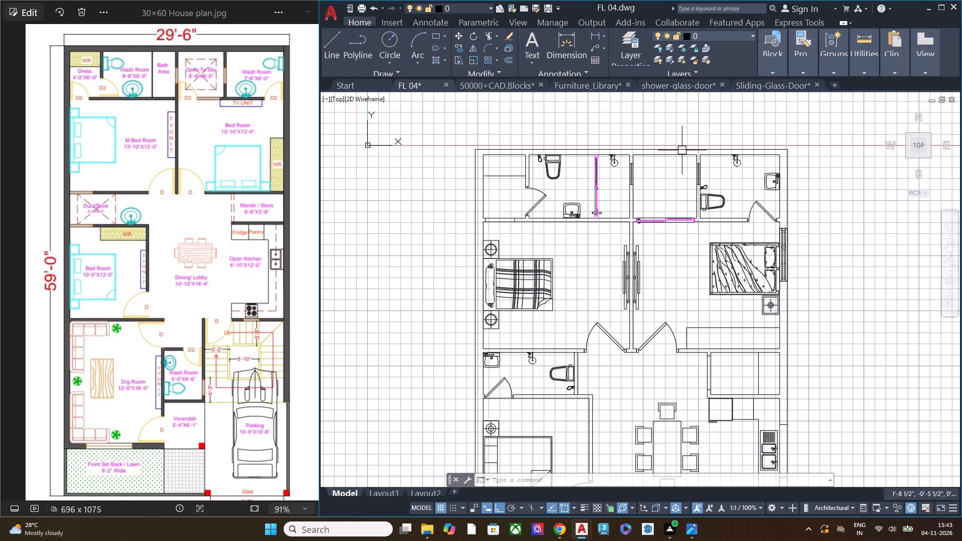
{"action": "scroll", "coordinate": [682, 150], "scroll_direction": "up", "scroll_amount": 1}
{"action": "scroll", "coordinate": [688, 251], "scroll_direction": "down", "scroll_amount": 2}
{"action": "middle_click_drag", "start_coordinate": [697, 303], "coordinate": [676, 246]}
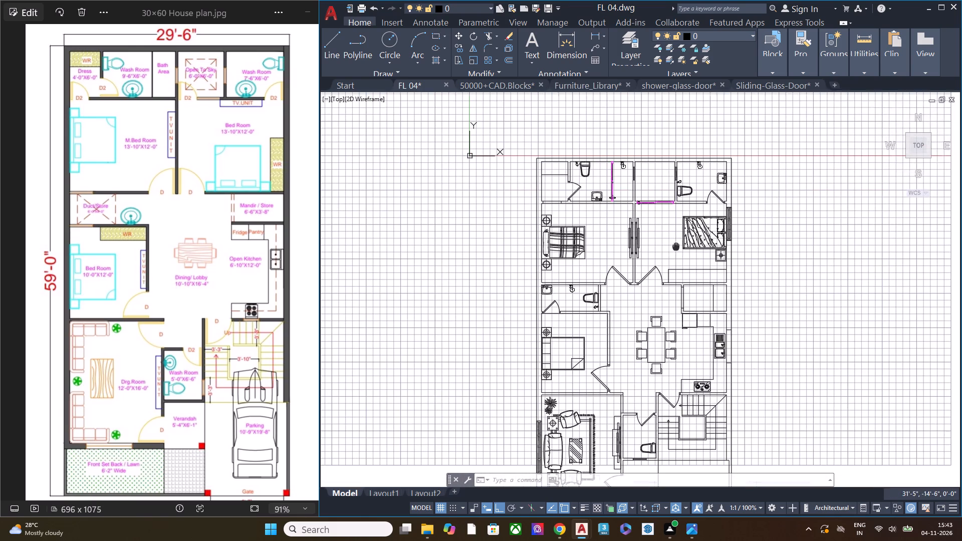
{"action": "middle_click_drag", "start_coordinate": [676, 246], "coordinate": [675, 232]}
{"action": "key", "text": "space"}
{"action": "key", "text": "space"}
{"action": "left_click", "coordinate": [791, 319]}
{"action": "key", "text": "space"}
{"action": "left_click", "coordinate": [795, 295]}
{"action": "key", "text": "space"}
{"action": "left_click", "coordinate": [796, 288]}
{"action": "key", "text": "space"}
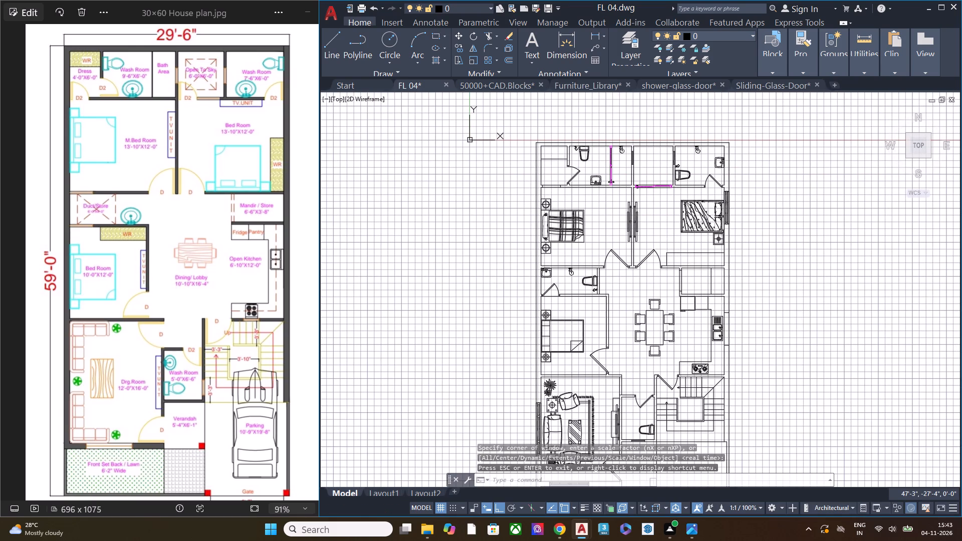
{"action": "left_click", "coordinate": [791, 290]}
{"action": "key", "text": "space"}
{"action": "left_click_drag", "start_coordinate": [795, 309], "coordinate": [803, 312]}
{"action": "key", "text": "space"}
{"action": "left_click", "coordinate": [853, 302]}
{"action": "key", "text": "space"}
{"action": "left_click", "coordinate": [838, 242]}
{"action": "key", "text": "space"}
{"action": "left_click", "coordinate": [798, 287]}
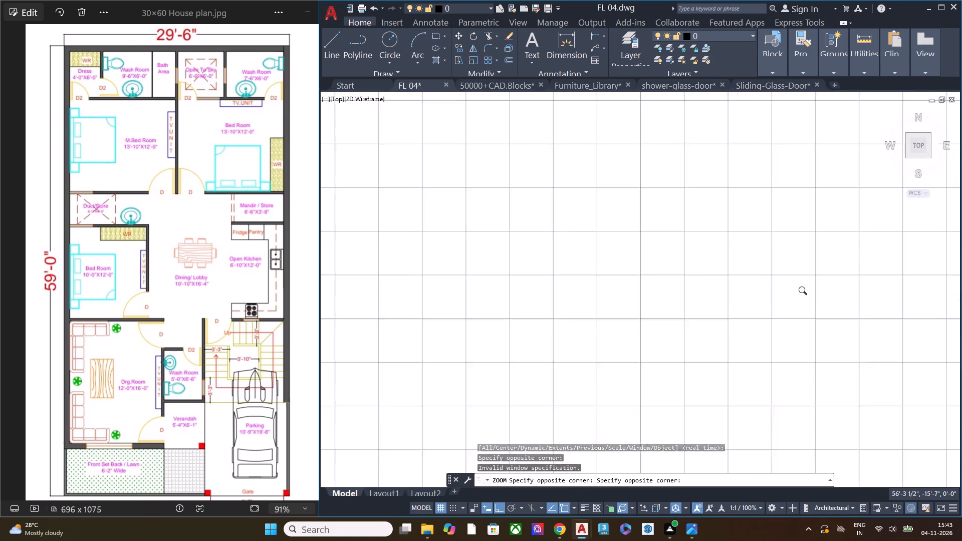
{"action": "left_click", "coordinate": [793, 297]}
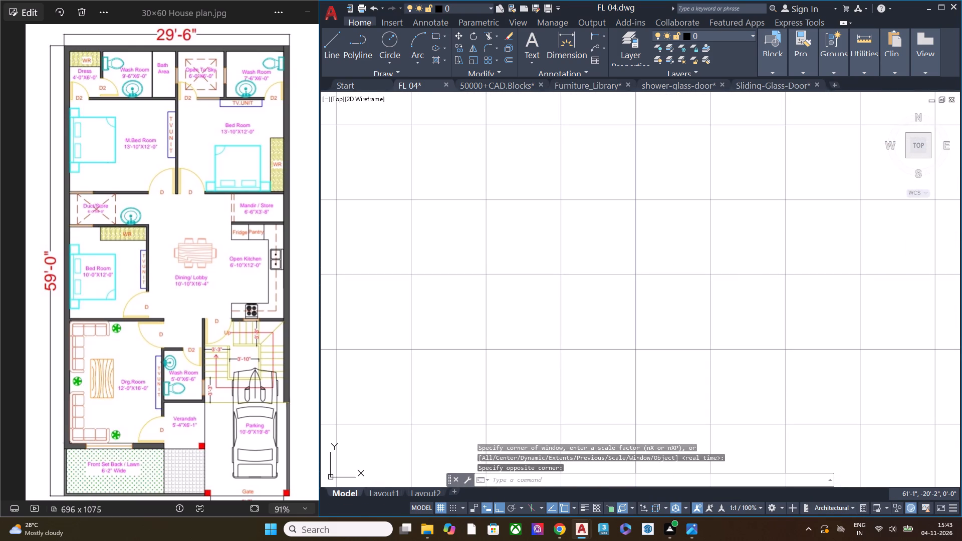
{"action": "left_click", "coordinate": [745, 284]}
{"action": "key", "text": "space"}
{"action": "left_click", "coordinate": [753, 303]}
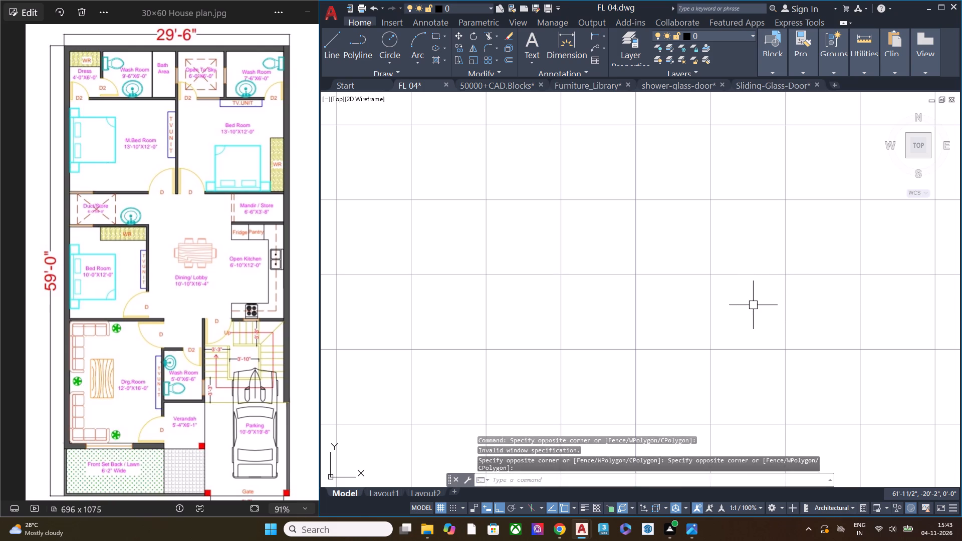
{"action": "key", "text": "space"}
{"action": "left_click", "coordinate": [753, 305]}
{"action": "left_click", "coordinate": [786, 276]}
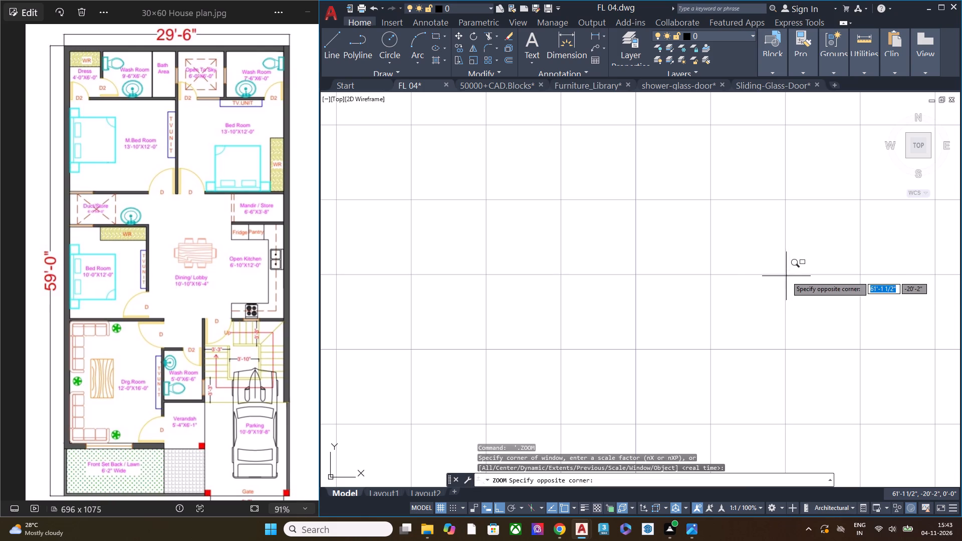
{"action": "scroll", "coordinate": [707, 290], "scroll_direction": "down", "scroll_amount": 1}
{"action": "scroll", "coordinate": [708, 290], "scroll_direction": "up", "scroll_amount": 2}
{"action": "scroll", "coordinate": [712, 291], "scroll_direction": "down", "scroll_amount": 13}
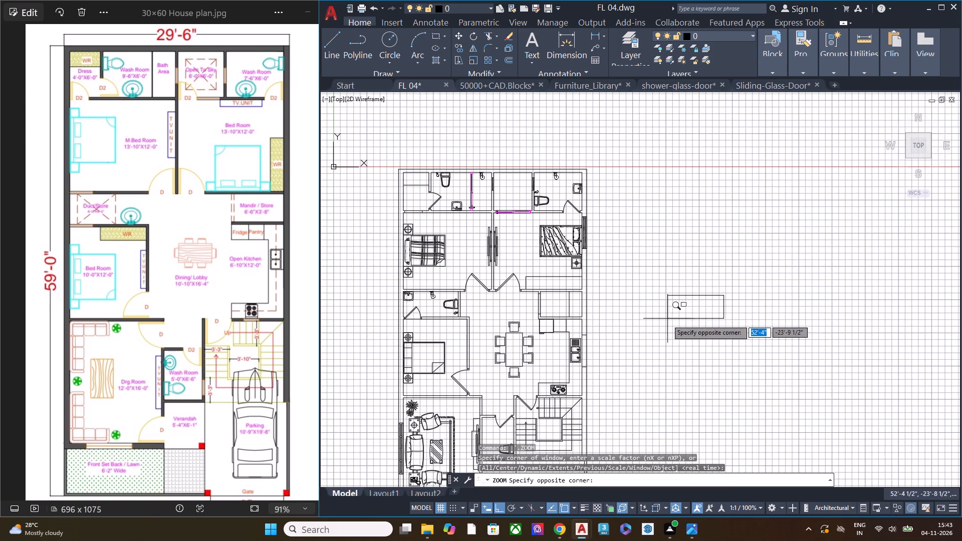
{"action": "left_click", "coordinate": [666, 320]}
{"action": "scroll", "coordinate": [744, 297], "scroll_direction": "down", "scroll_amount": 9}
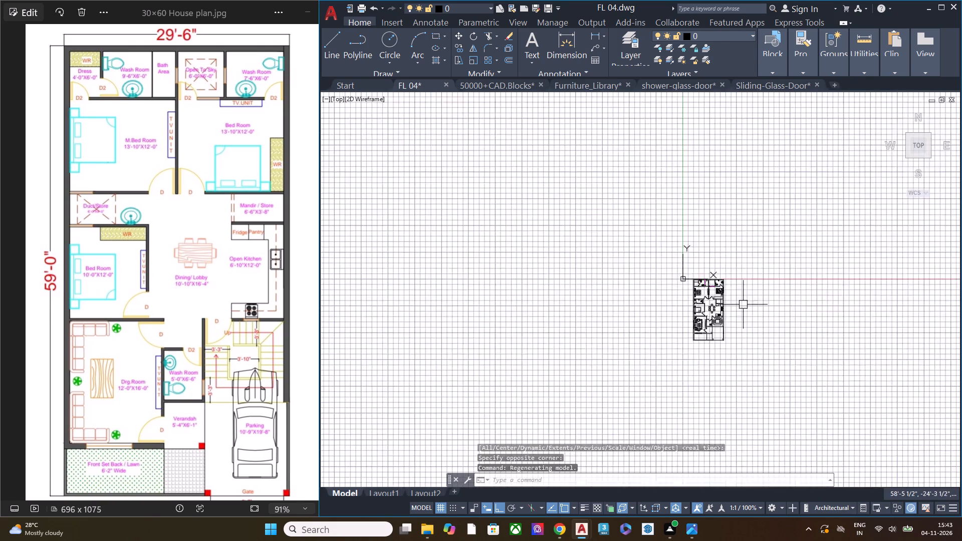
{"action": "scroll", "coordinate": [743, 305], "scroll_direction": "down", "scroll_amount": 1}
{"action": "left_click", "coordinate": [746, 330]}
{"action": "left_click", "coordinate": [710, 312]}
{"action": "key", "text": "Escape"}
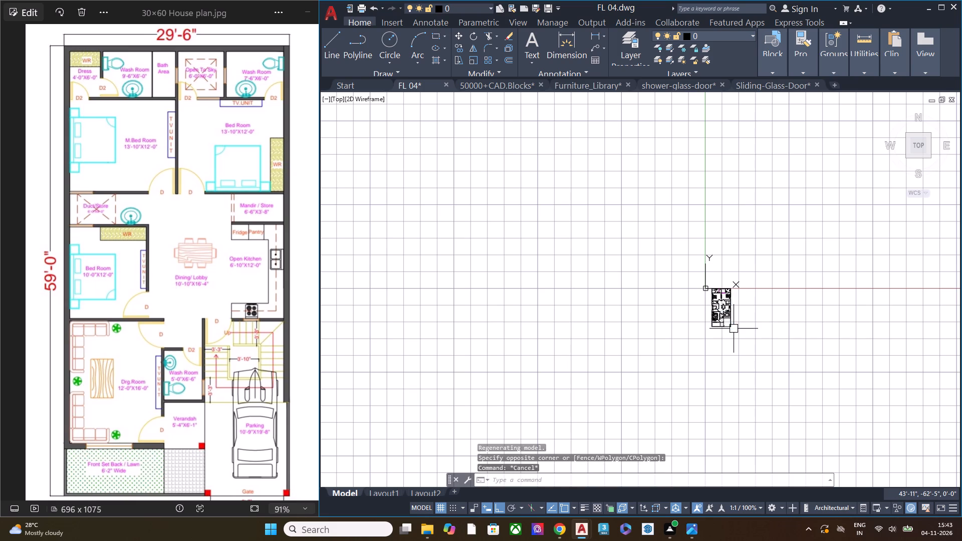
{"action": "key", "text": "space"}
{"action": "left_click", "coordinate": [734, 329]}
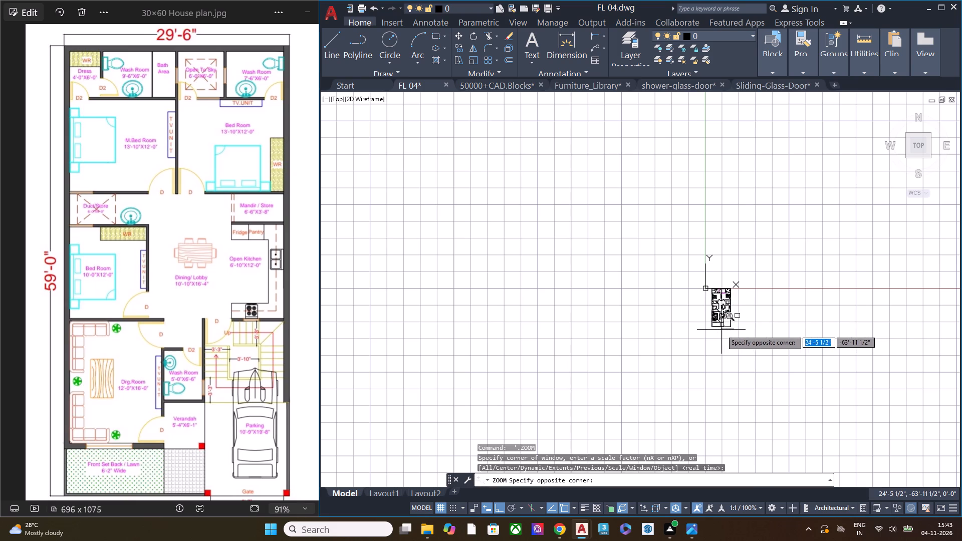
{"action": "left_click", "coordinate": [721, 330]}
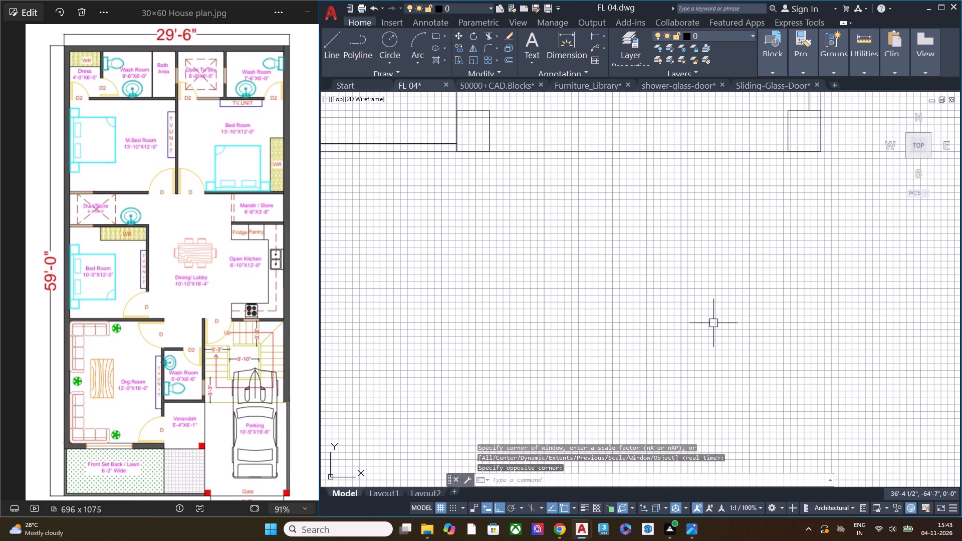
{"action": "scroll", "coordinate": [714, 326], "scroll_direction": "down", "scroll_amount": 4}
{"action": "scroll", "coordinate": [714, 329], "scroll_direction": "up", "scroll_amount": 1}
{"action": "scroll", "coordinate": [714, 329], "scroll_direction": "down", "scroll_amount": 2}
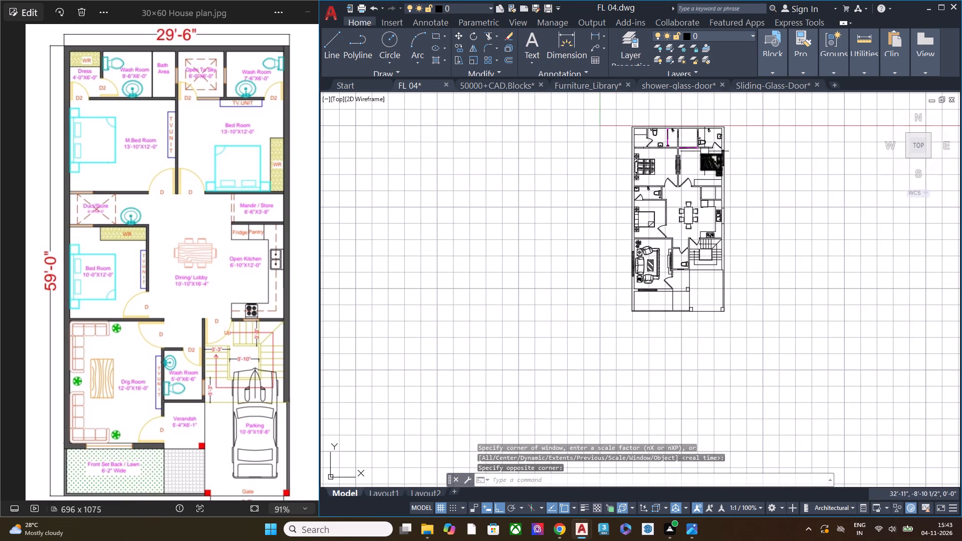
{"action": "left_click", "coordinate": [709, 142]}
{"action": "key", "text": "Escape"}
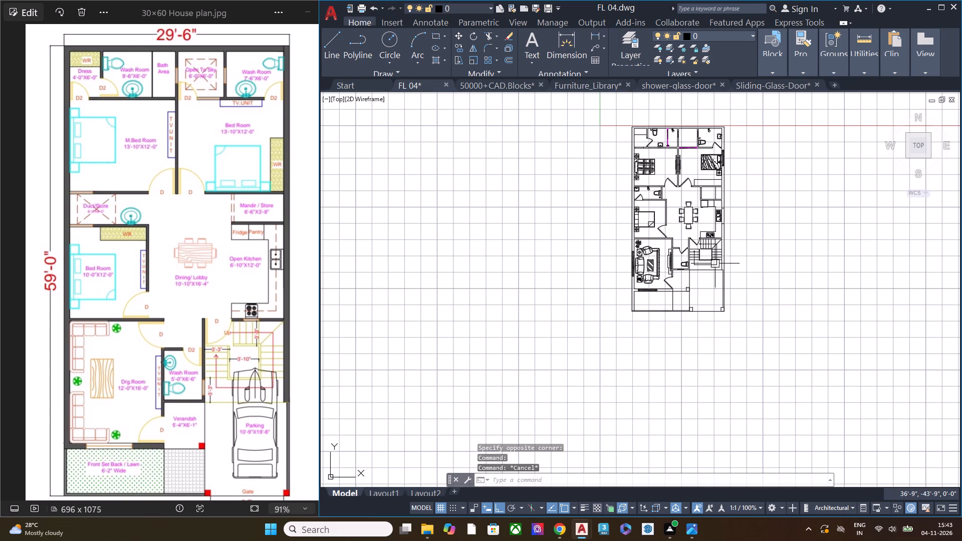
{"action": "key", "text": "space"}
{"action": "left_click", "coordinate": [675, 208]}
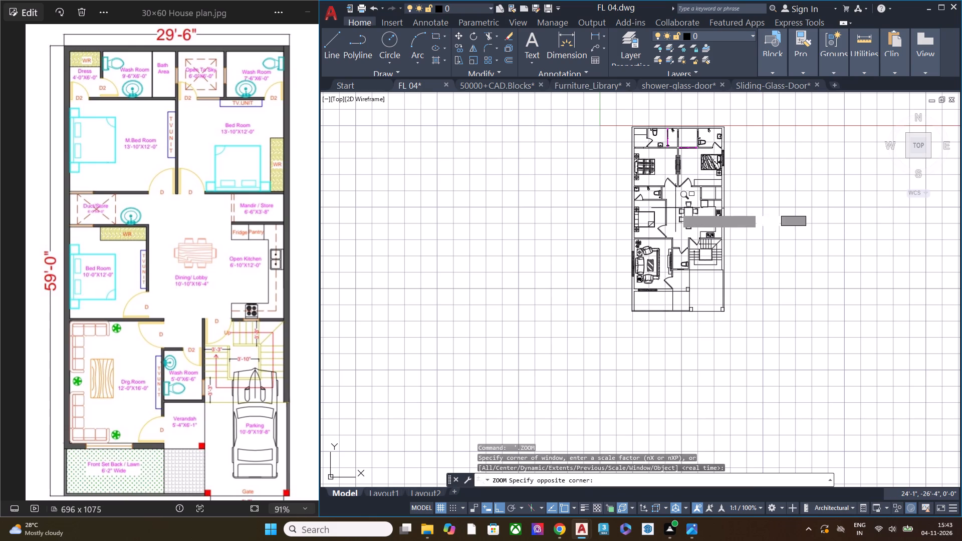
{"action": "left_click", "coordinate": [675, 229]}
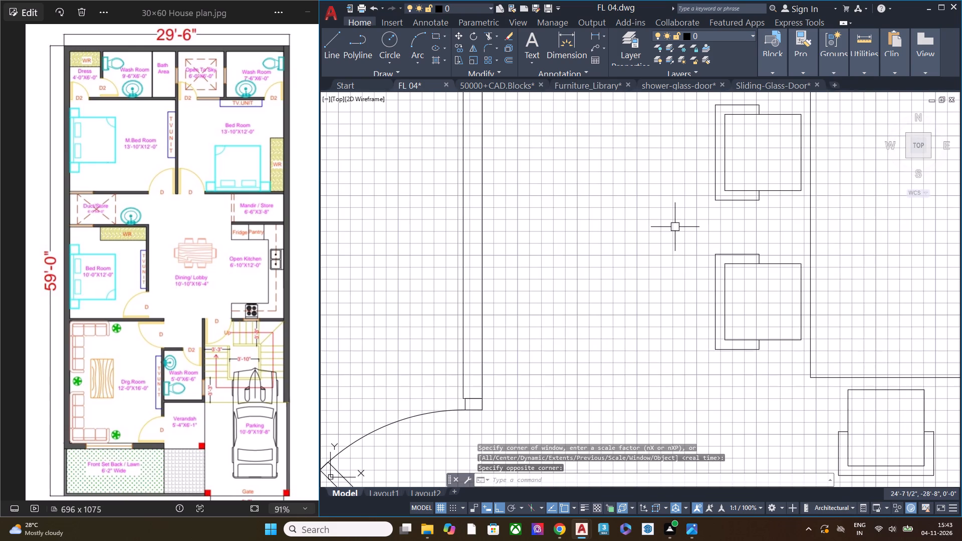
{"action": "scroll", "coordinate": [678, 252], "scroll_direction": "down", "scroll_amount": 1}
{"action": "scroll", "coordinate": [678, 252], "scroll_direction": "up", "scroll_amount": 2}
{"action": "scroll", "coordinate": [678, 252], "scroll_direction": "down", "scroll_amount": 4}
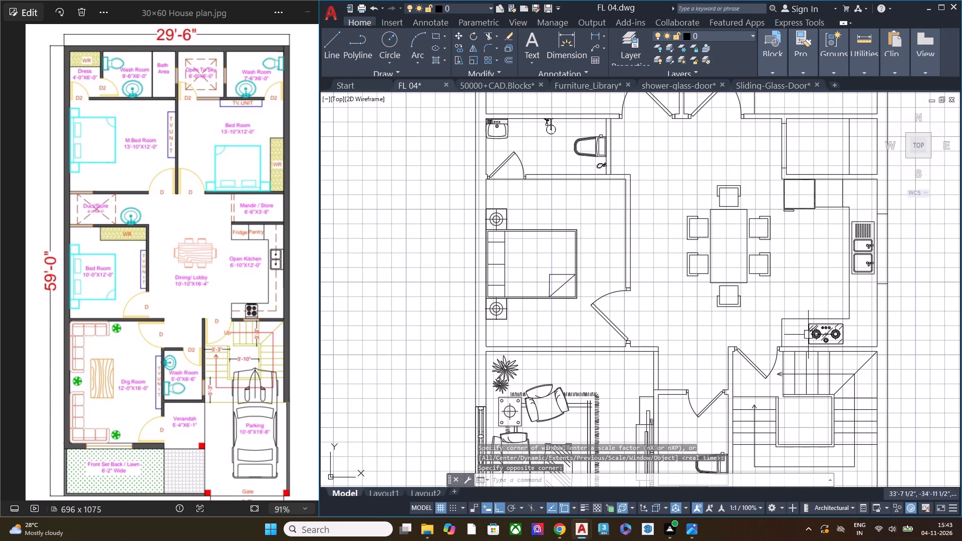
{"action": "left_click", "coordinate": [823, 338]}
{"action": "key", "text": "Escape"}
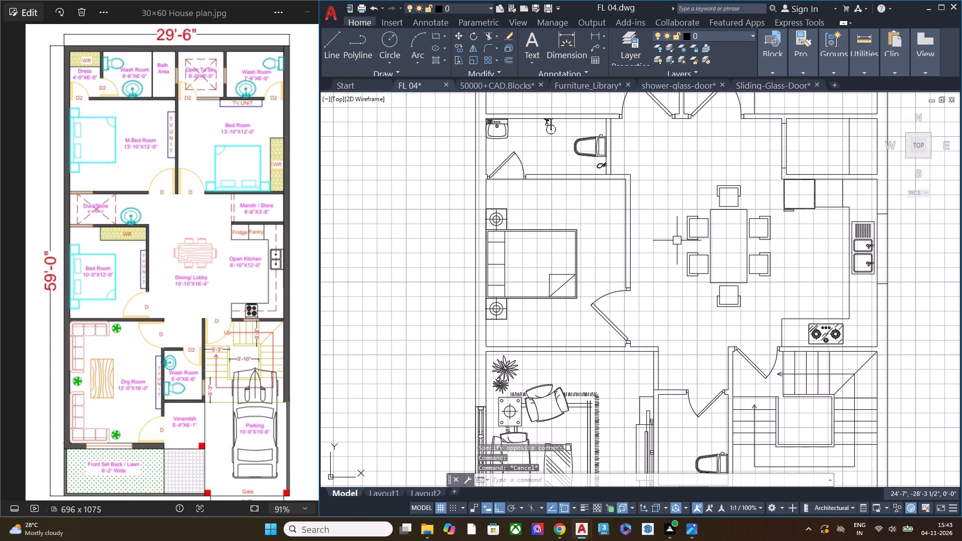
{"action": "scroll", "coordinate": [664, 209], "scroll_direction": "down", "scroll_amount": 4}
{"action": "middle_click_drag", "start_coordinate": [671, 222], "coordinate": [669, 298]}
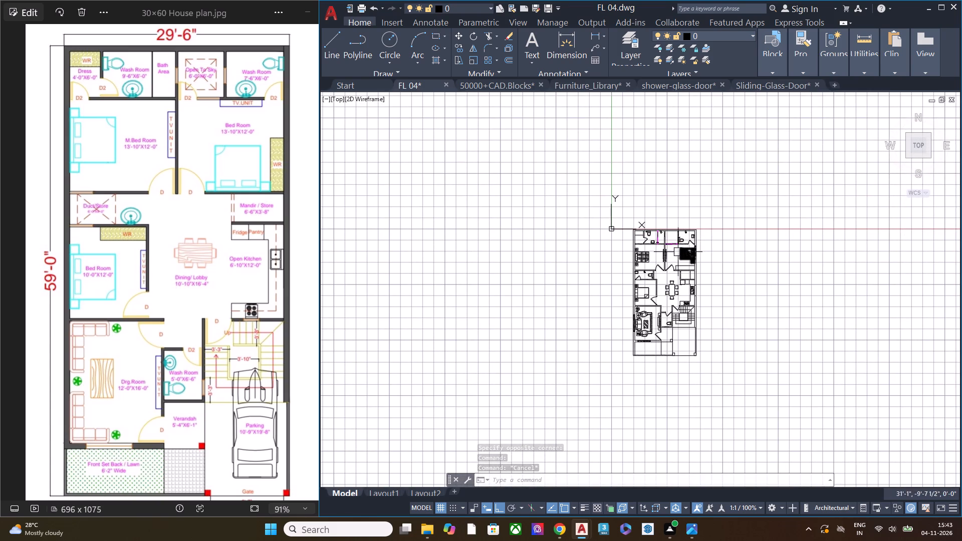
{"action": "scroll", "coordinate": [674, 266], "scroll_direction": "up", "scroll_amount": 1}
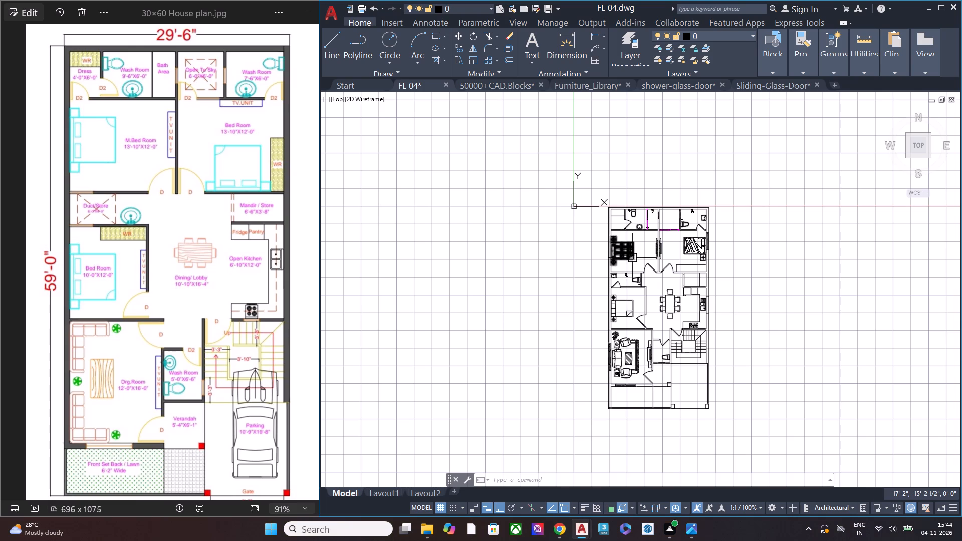
Inspect the lower corner of the M.Bed Room bed up close and the surrounding bedroom layout.
{"action": "key", "text": "space"}
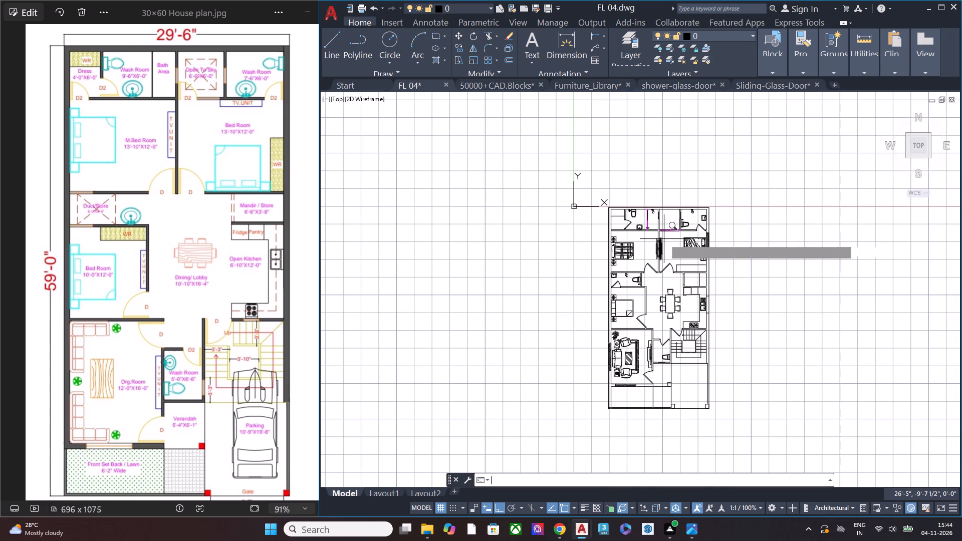
{"action": "left_click", "coordinate": [629, 254]}
{"action": "left_click", "coordinate": [626, 264]}
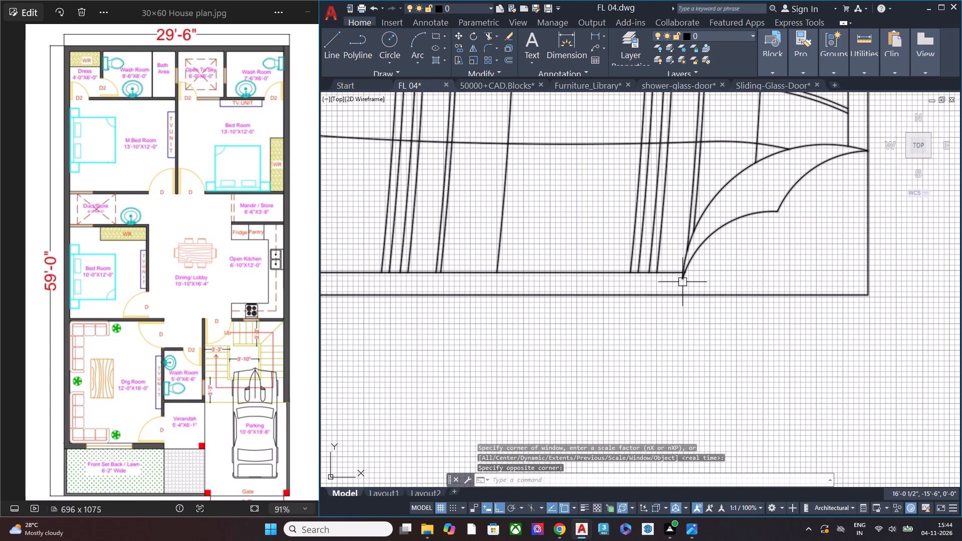
{"action": "left_click", "coordinate": [683, 282]}
{"action": "key", "text": "space"}
{"action": "left_click", "coordinate": [681, 281]}
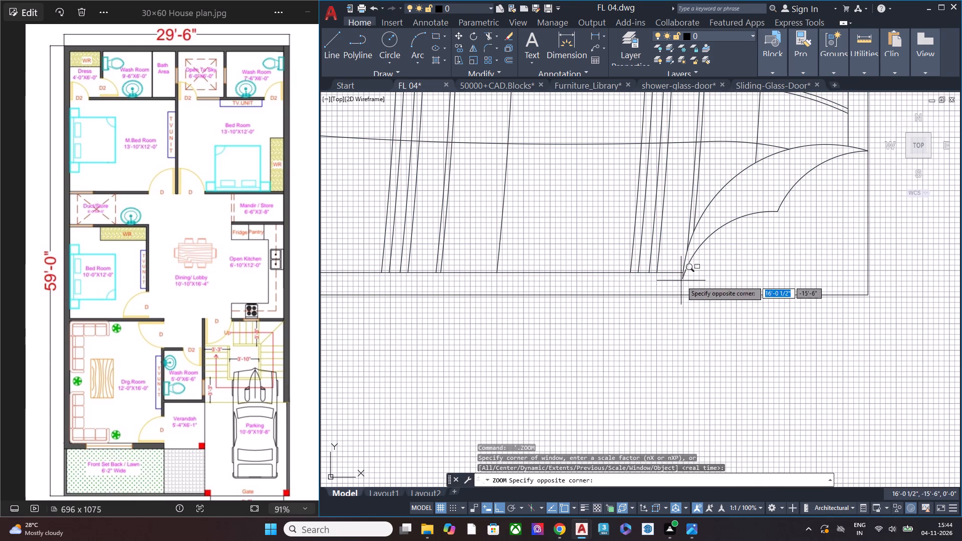
{"action": "left_click", "coordinate": [651, 292]}
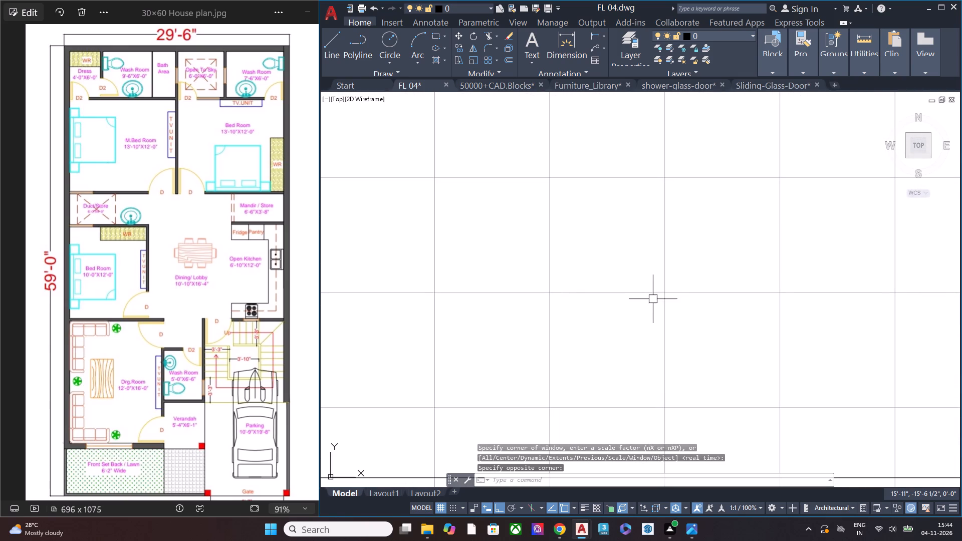
{"action": "scroll", "coordinate": [653, 299], "scroll_direction": "down", "scroll_amount": 11}
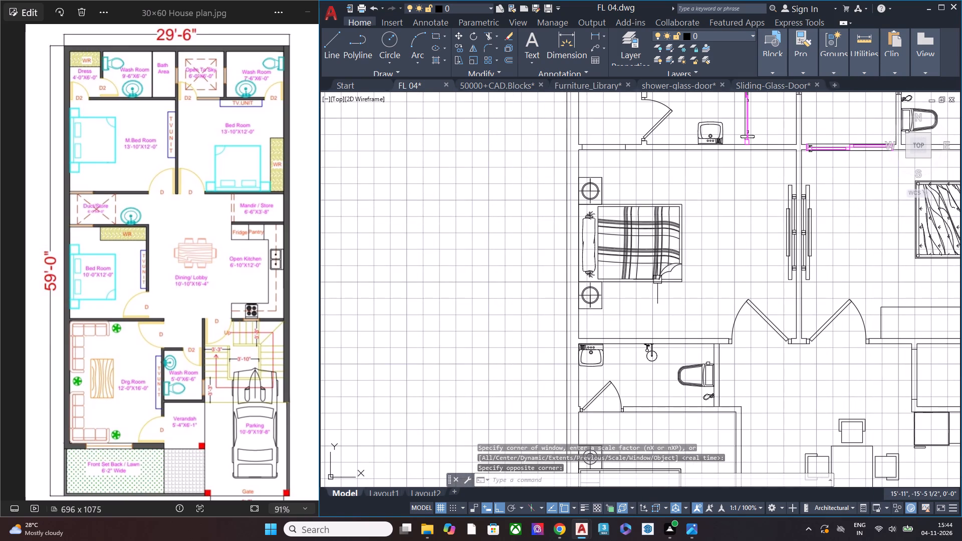
{"action": "scroll", "coordinate": [657, 280], "scroll_direction": "down", "scroll_amount": 2}
{"action": "scroll", "coordinate": [666, 211], "scroll_direction": "up", "scroll_amount": 3}
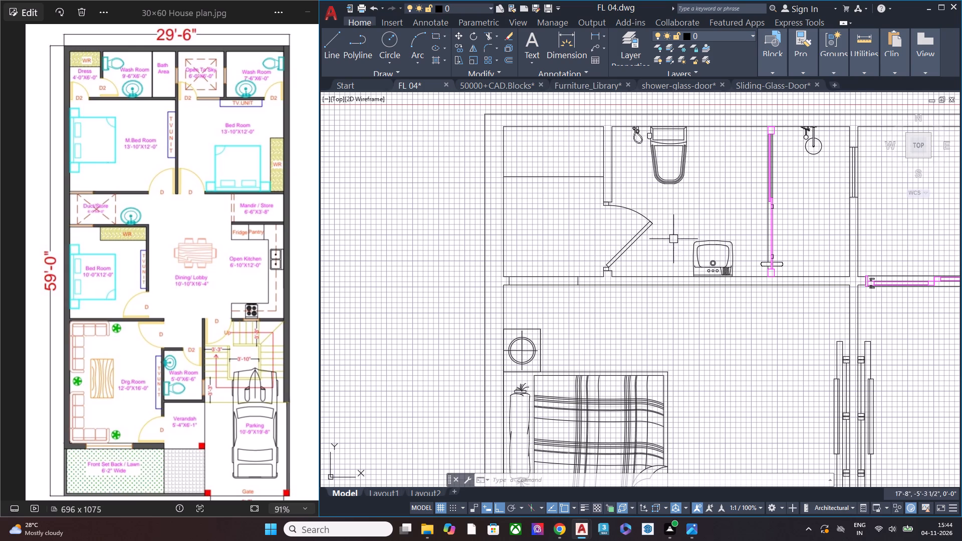
Examine the M.Bed Room's wash room, including its door, WC, washbasin and the glass partition to the bath area.
{"action": "key", "text": "space"}
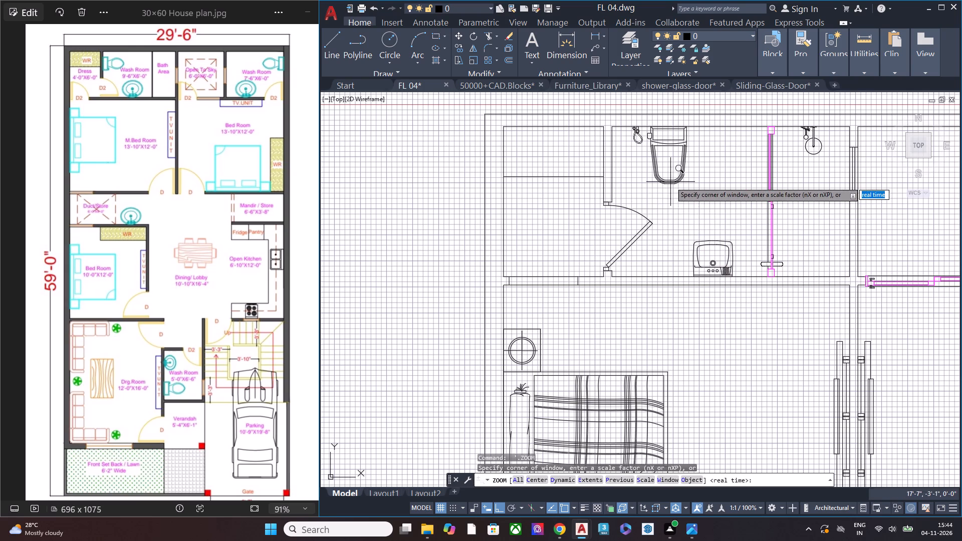
{"action": "left_click", "coordinate": [689, 196]}
{"action": "left_click", "coordinate": [668, 181]}
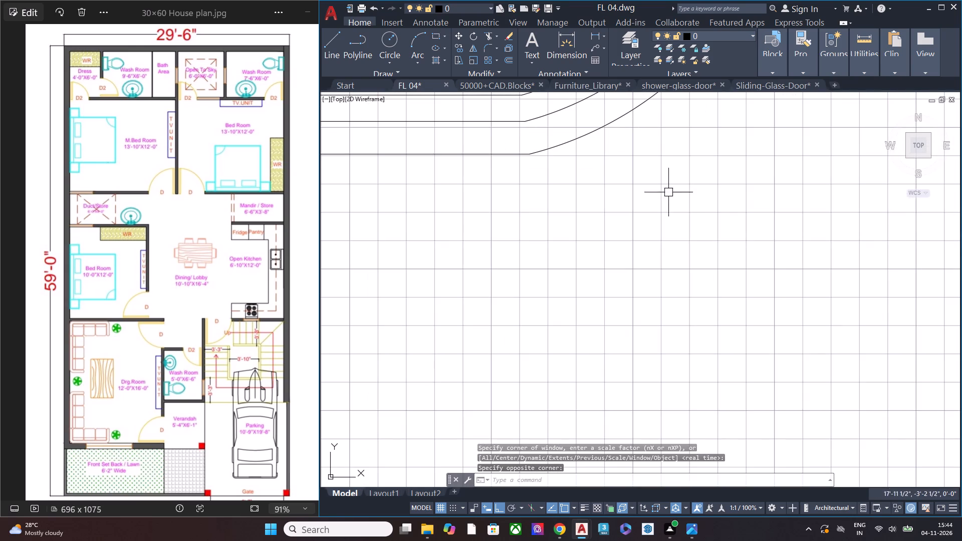
{"action": "scroll", "coordinate": [683, 270], "scroll_direction": "down", "scroll_amount": 5}
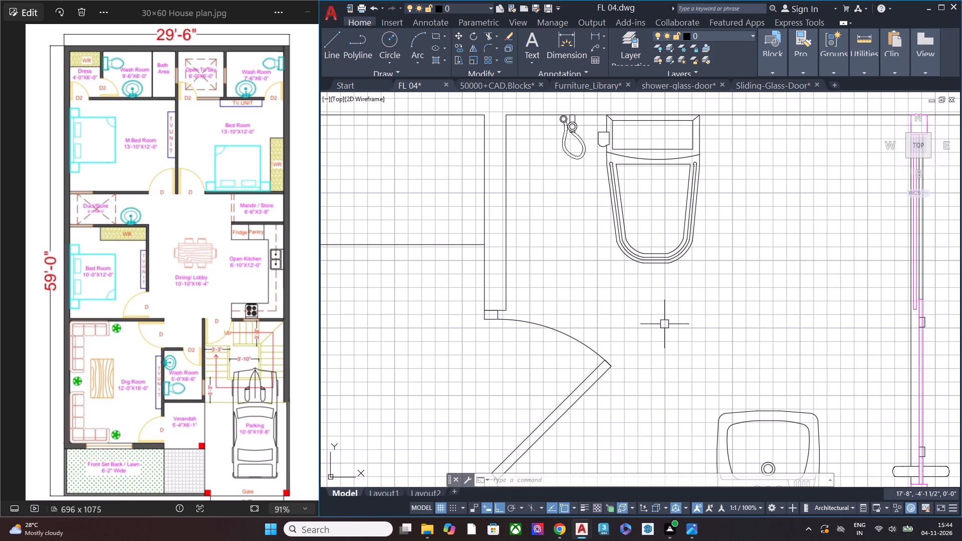
{"action": "key", "text": "space"}
{"action": "scroll", "coordinate": [605, 301], "scroll_direction": "down", "scroll_amount": 2}
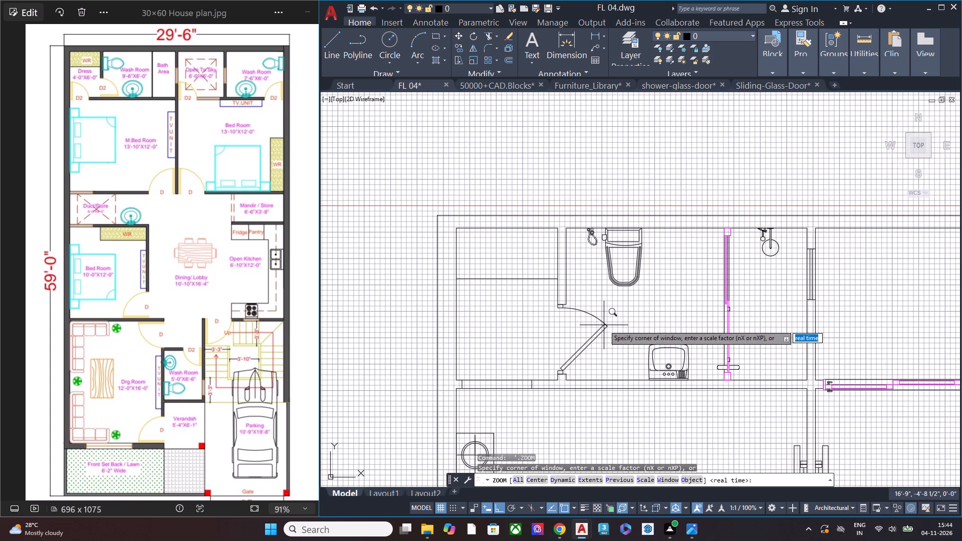
{"action": "left_click", "coordinate": [611, 337]}
{"action": "left_click", "coordinate": [601, 322]}
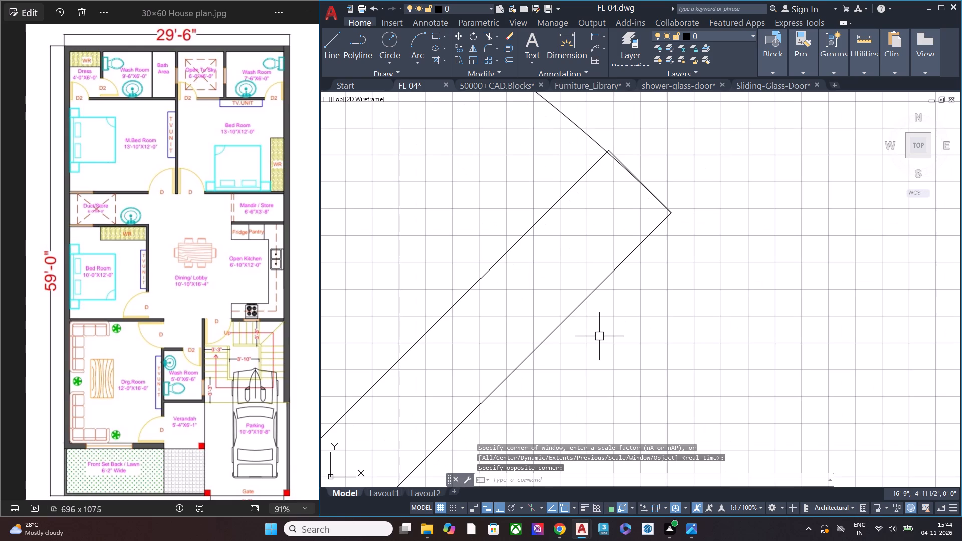
{"action": "key", "text": "Escape"}
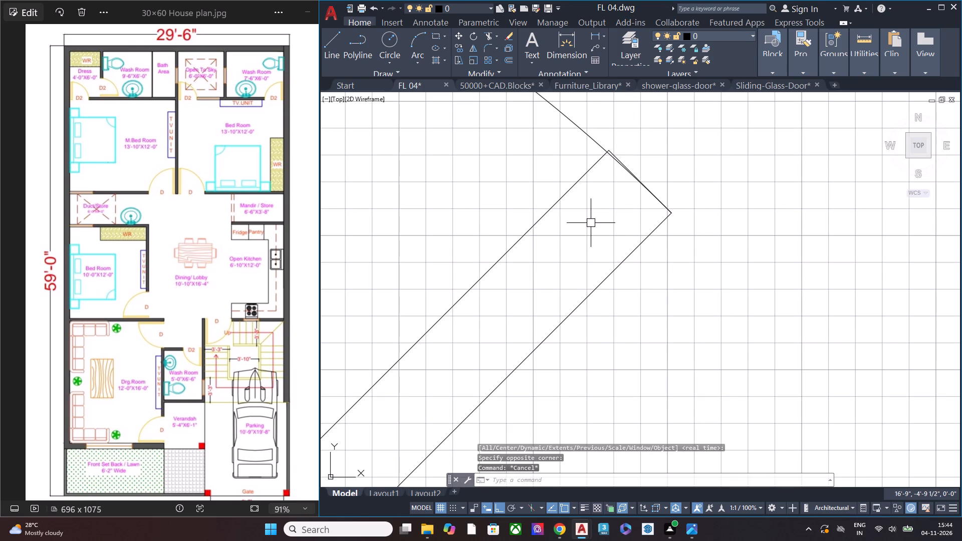
{"action": "middle_click_drag", "start_coordinate": [591, 226], "coordinate": [584, 338]}
{"action": "left_click", "coordinate": [583, 248]}
{"action": "scroll", "coordinate": [596, 265], "scroll_direction": "up", "scroll_amount": 4}
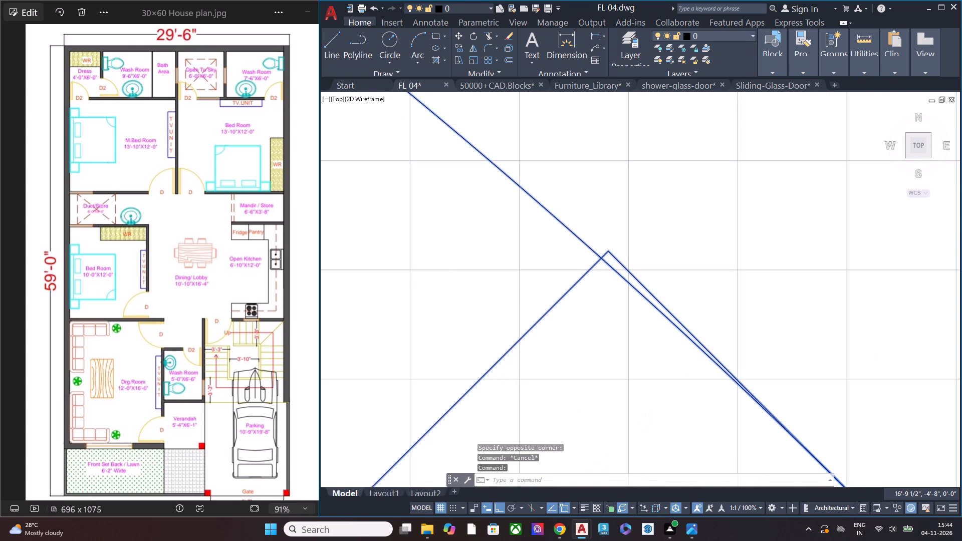
{"action": "key", "text": "Escape"}
{"action": "scroll", "coordinate": [596, 264], "scroll_direction": "down", "scroll_amount": 7}
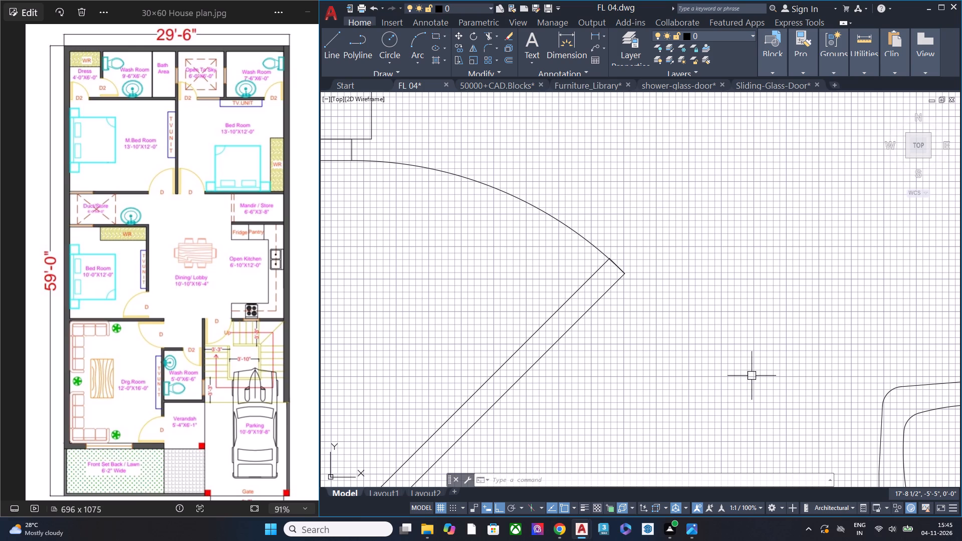
{"action": "scroll", "coordinate": [657, 334], "scroll_direction": "down", "scroll_amount": 6}
{"action": "middle_click_drag", "start_coordinate": [729, 367], "coordinate": [600, 336]}
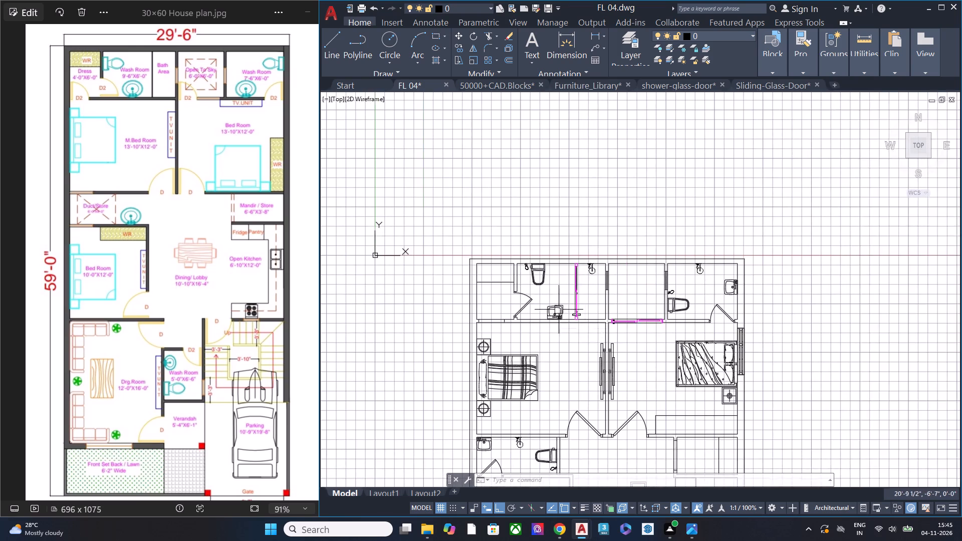
{"action": "scroll", "coordinate": [549, 290], "scroll_direction": "up", "scroll_amount": 3}
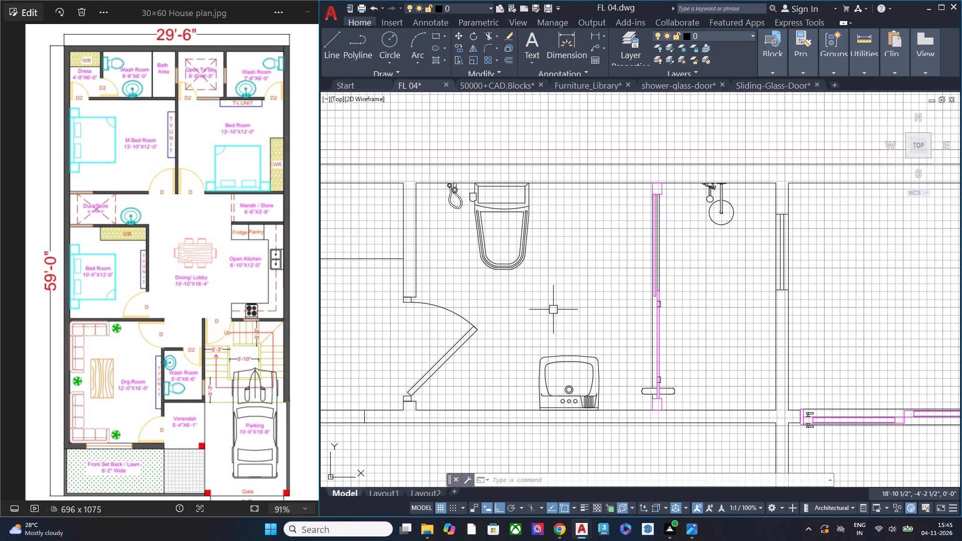
{"action": "scroll", "coordinate": [555, 304], "scroll_direction": "down", "scroll_amount": 1}
{"action": "scroll", "coordinate": [564, 356], "scroll_direction": "up", "scroll_amount": 3}
{"action": "scroll", "coordinate": [613, 402], "scroll_direction": "up", "scroll_amount": 3}
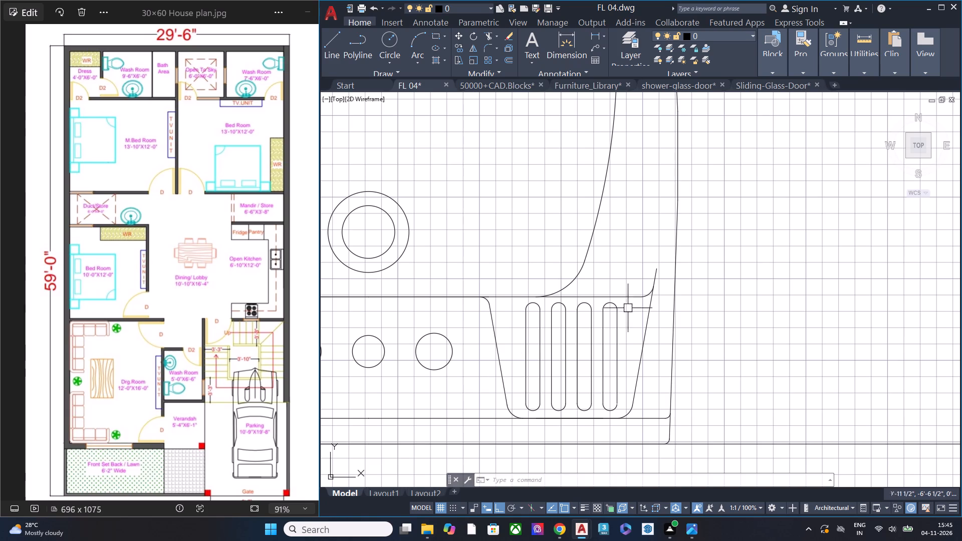
{"action": "scroll", "coordinate": [637, 297], "scroll_direction": "down", "scroll_amount": 6}
{"action": "middle_click_drag", "start_coordinate": [638, 334], "coordinate": [456, 329]}
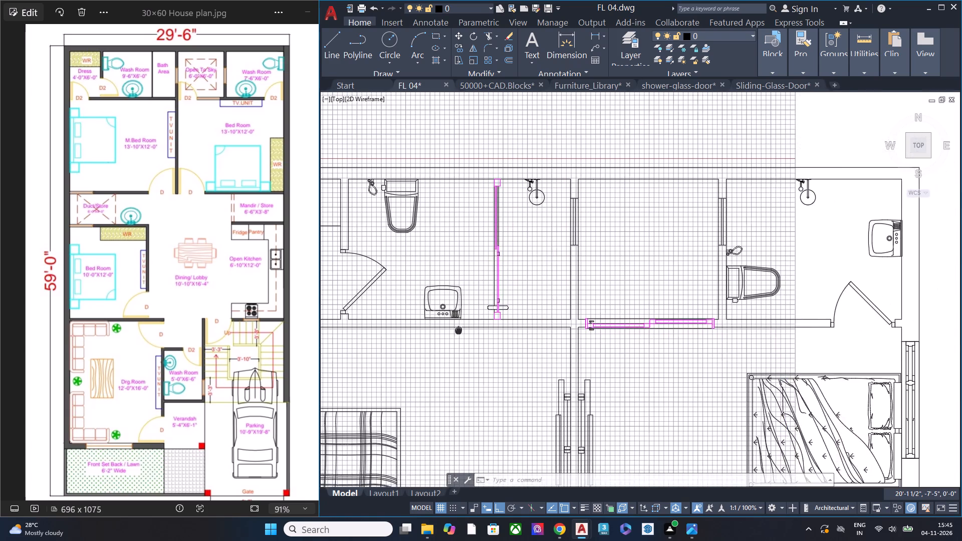
{"action": "middle_click_drag", "start_coordinate": [456, 329], "coordinate": [532, 222]}
{"action": "middle_click_drag", "start_coordinate": [645, 335], "coordinate": [544, 360]}
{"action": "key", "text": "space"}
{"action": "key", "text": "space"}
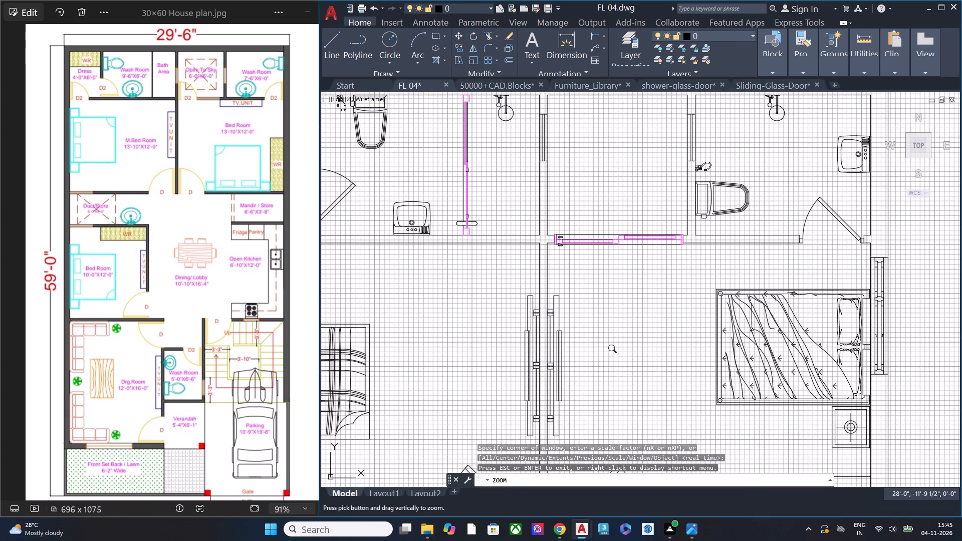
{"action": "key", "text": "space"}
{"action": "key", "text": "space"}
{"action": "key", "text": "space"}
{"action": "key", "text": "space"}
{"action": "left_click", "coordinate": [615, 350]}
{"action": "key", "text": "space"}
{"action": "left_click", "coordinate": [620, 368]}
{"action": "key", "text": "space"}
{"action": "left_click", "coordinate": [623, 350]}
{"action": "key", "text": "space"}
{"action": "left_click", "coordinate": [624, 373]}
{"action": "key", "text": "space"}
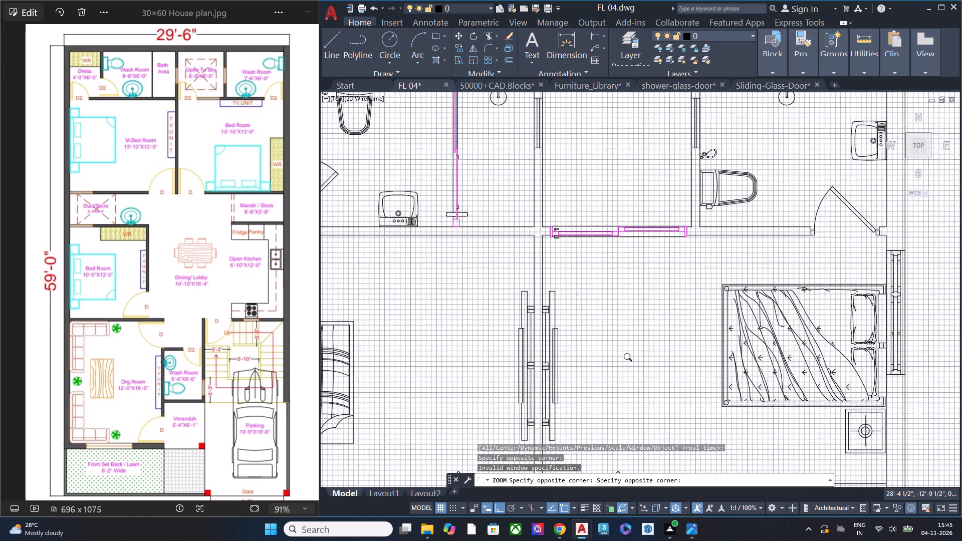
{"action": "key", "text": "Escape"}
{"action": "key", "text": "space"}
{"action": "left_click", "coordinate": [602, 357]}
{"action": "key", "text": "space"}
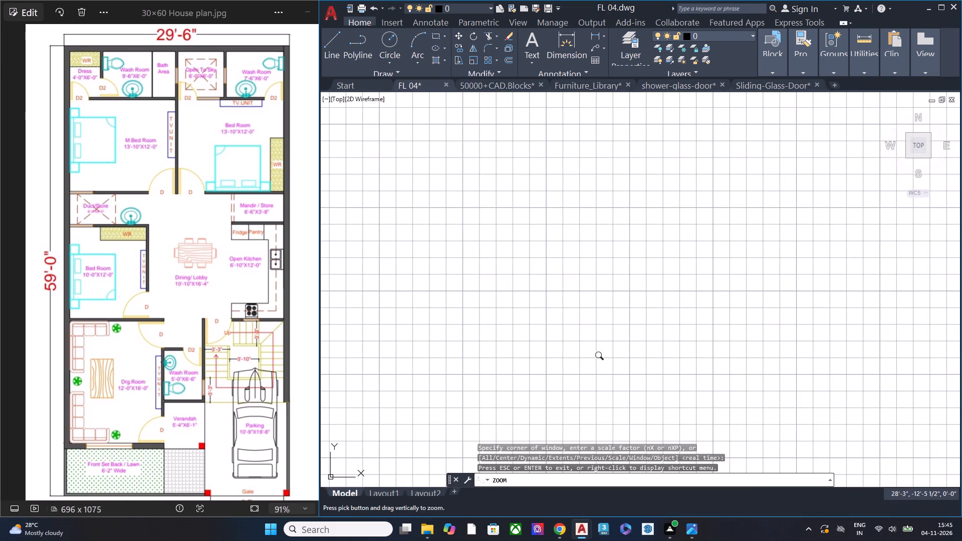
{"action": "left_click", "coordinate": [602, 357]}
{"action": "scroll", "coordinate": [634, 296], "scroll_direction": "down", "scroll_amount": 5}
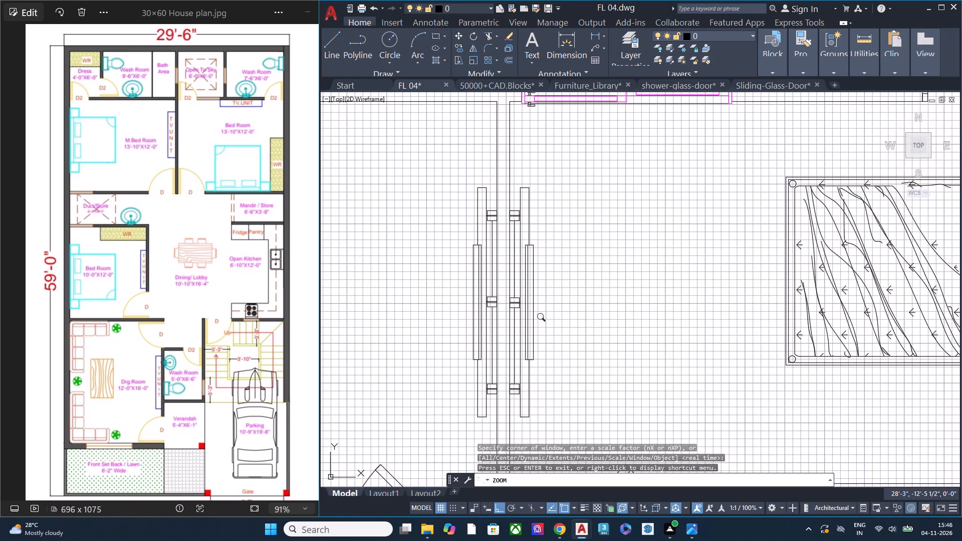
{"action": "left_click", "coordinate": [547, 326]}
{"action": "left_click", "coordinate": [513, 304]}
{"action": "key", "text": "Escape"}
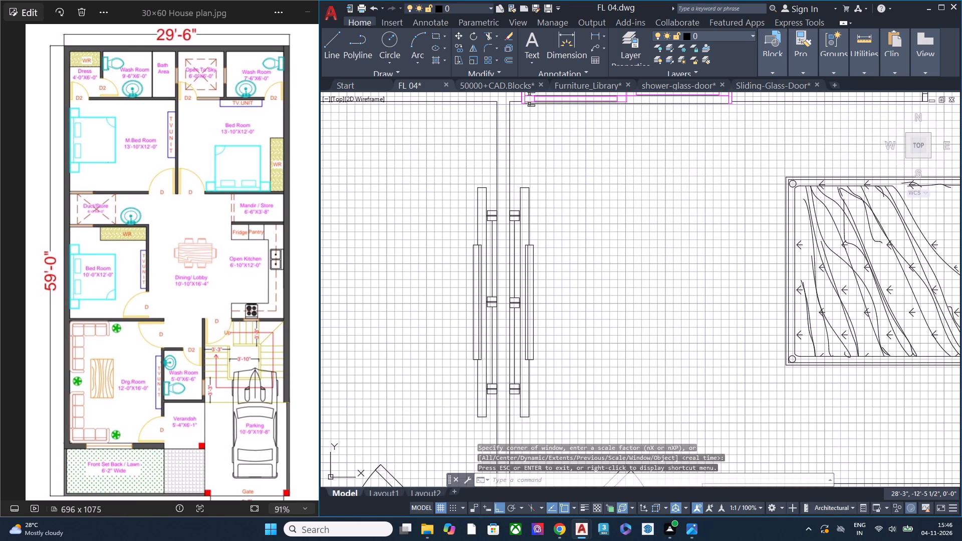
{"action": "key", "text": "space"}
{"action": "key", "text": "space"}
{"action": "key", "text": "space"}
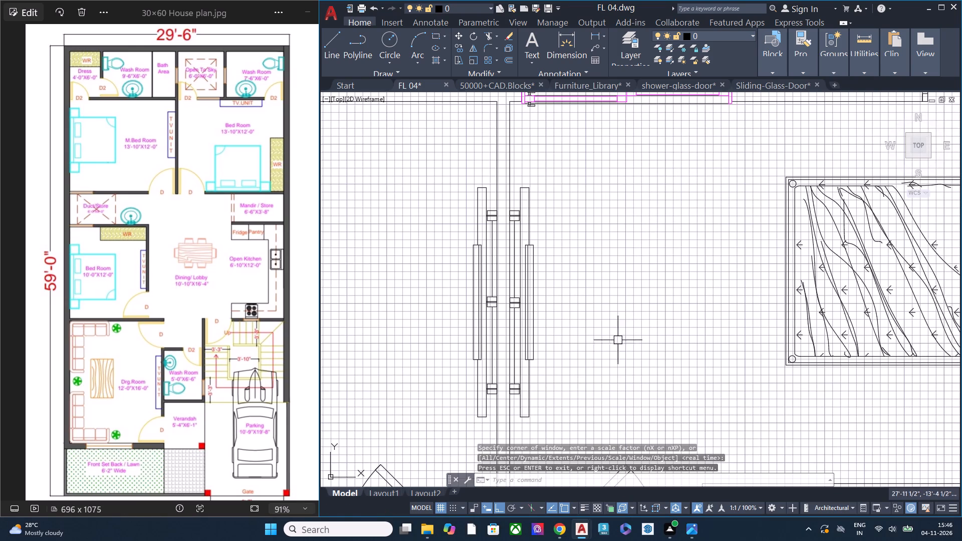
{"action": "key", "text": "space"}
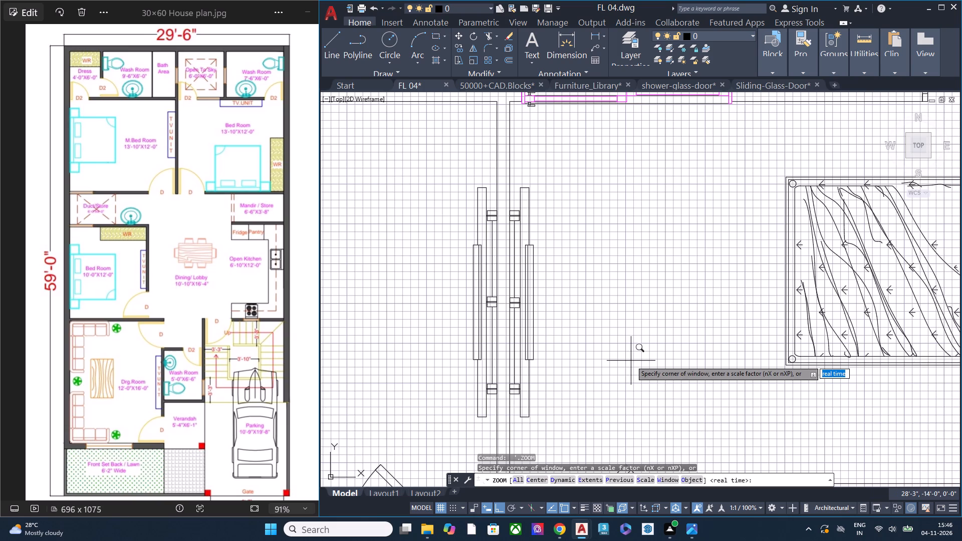
Review the Bed Room bed's corner detail and the furniture layout from the top wash rooms down to the dining area.
{"action": "scroll", "coordinate": [689, 322], "scroll_direction": "down", "scroll_amount": 1}
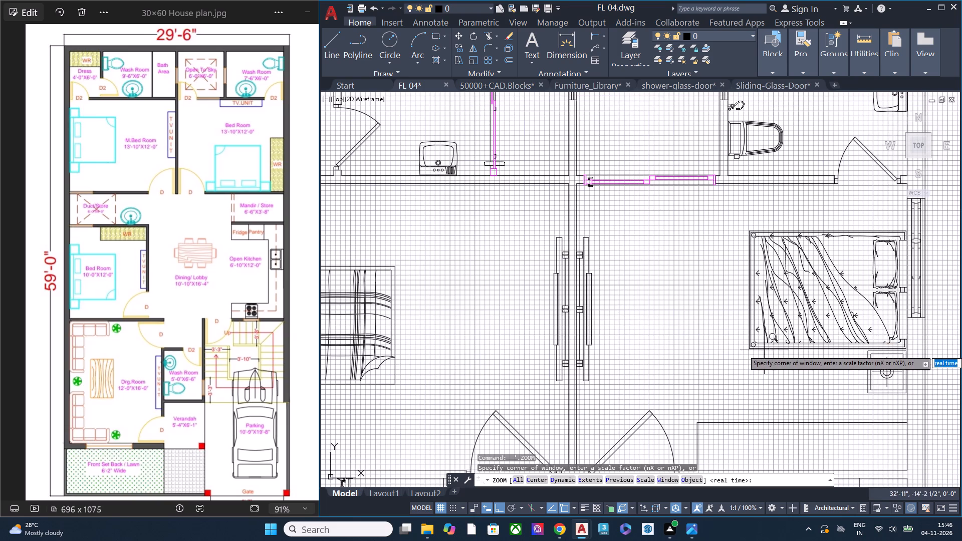
{"action": "left_click", "coordinate": [761, 348]}
{"action": "left_click", "coordinate": [746, 347]}
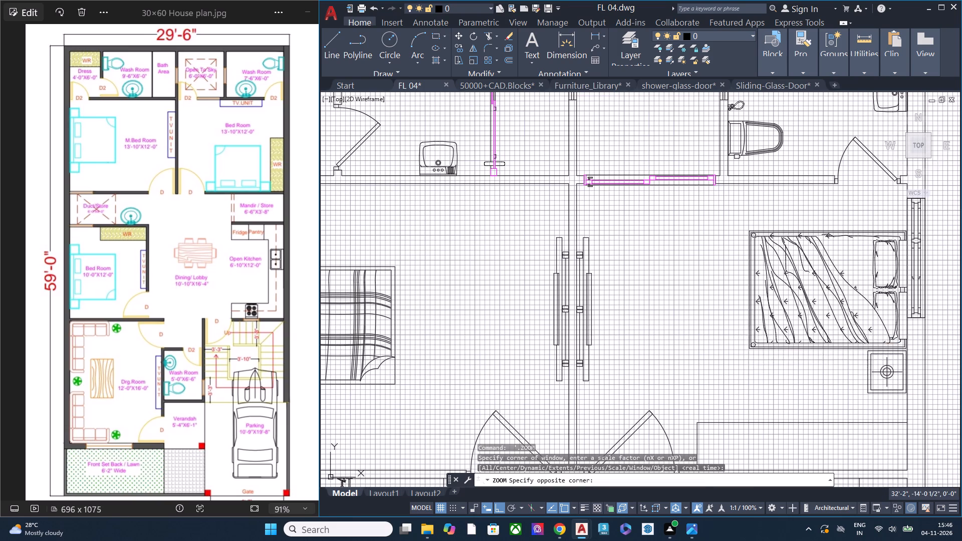
{"action": "middle_click_drag", "start_coordinate": [621, 345], "coordinate": [636, 468]}
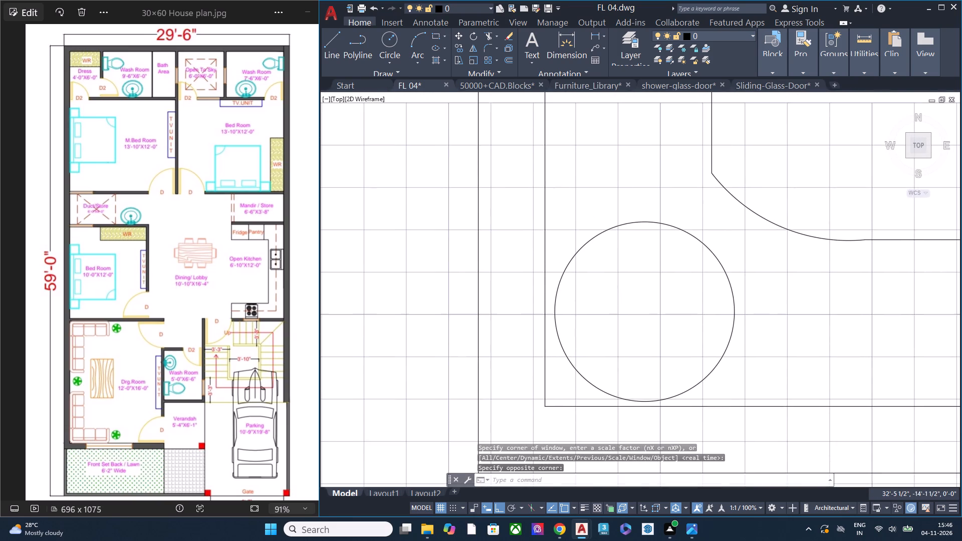
{"action": "scroll", "coordinate": [678, 320], "scroll_direction": "down", "scroll_amount": 2}
{"action": "scroll", "coordinate": [678, 325], "scroll_direction": "up", "scroll_amount": 1}
{"action": "scroll", "coordinate": [678, 326], "scroll_direction": "down", "scroll_amount": 3}
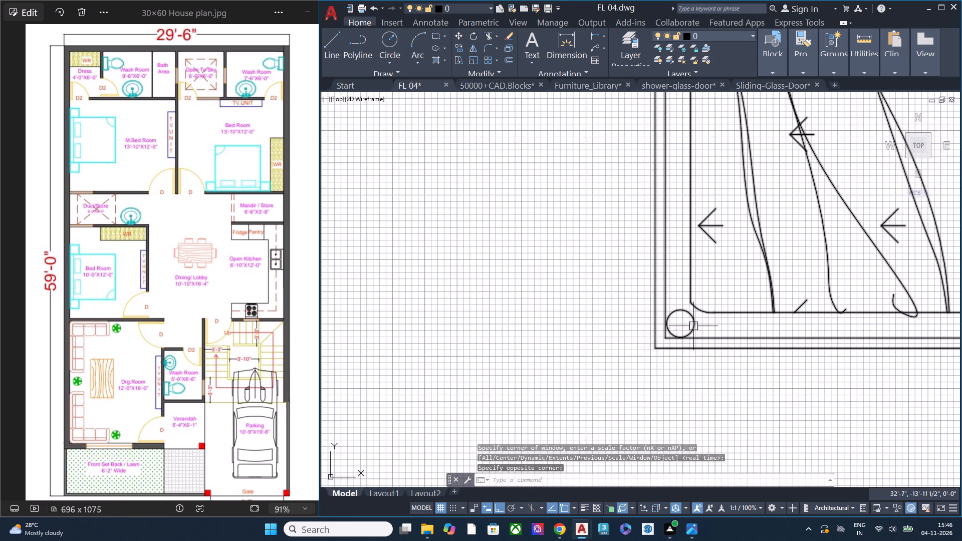
{"action": "scroll", "coordinate": [702, 328], "scroll_direction": "down", "scroll_amount": 5}
{"action": "key", "text": "Escape"}
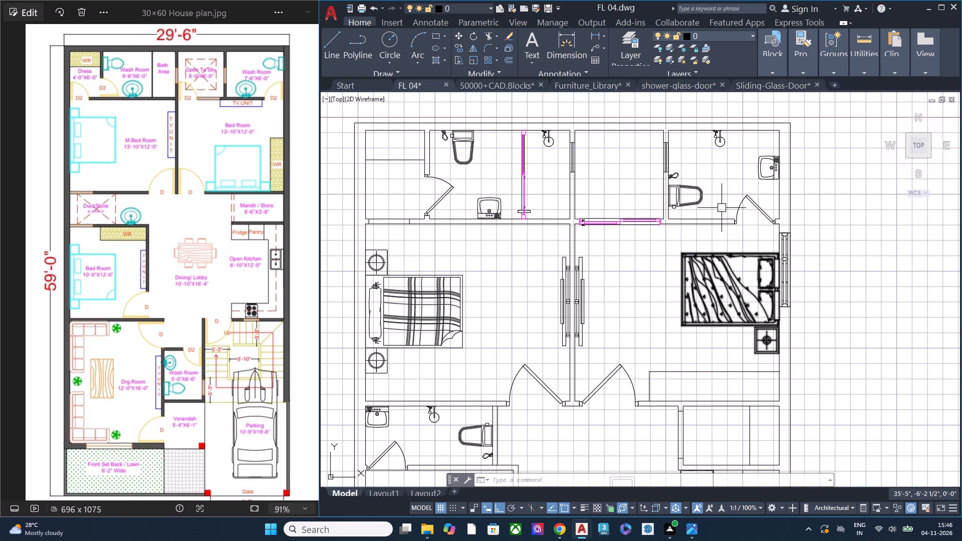
{"action": "middle_click_drag", "start_coordinate": [740, 195], "coordinate": [729, 273]}
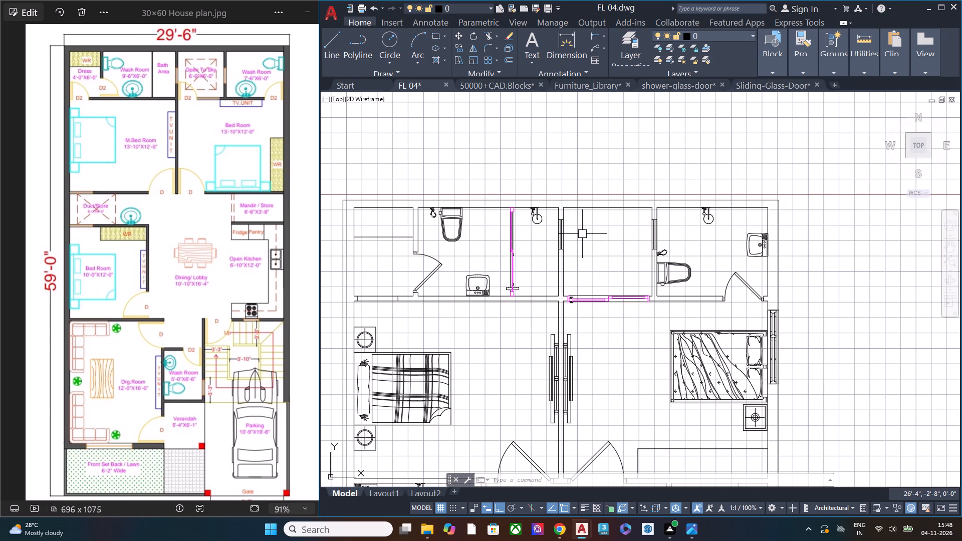
{"action": "scroll", "coordinate": [585, 247], "scroll_direction": "down", "scroll_amount": 1}
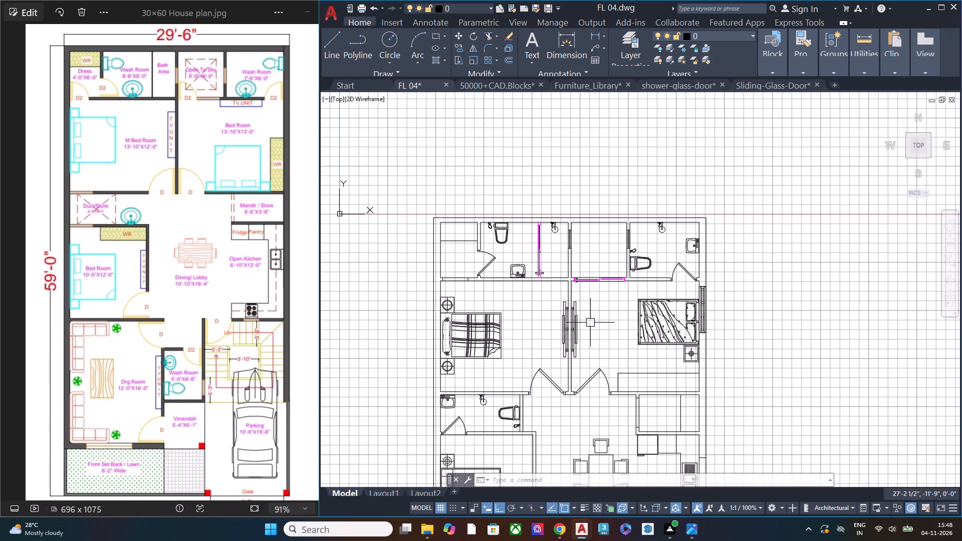
{"action": "middle_click_drag", "start_coordinate": [590, 322], "coordinate": [617, 213]}
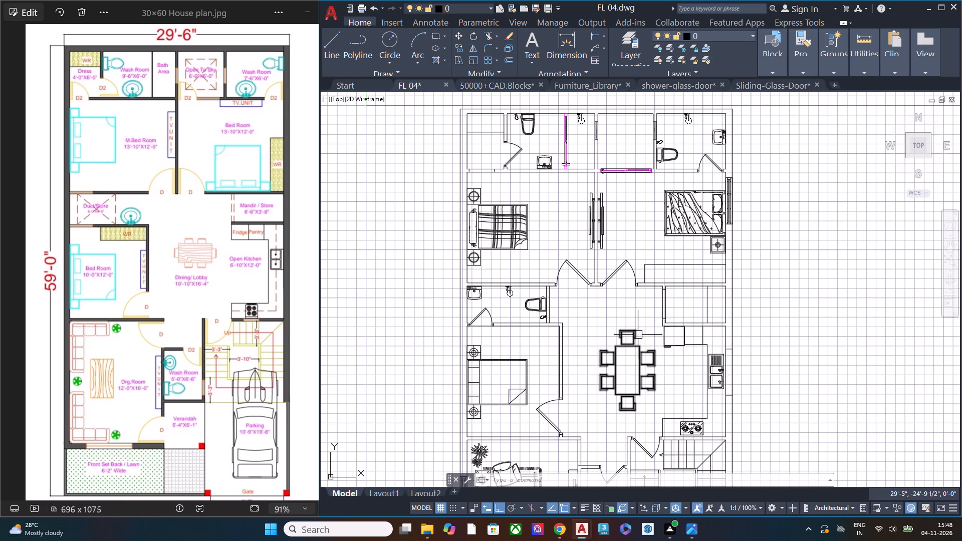
{"action": "scroll", "coordinate": [638, 335], "scroll_direction": "up", "scroll_amount": 1}
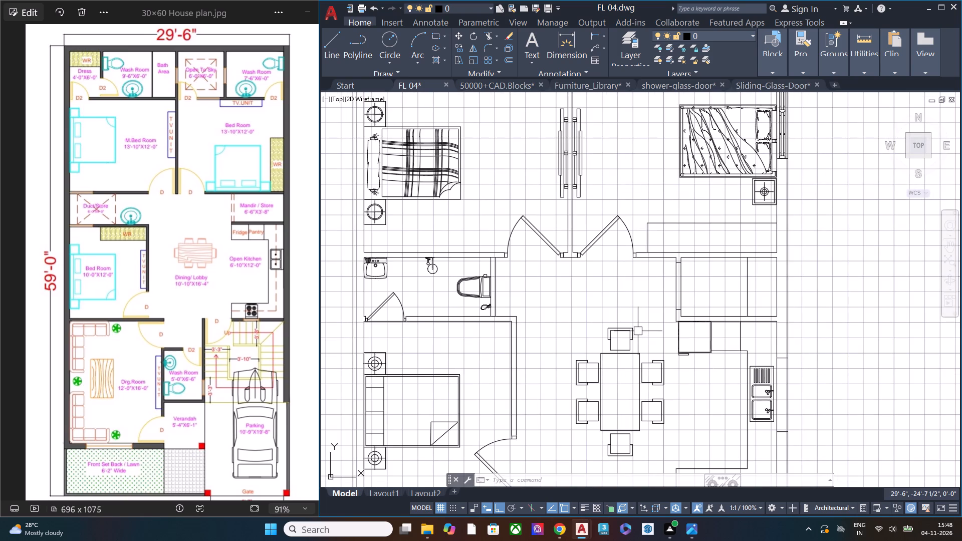
Review the dining area, kitchen, staircase and drawing room, and examine the wash room between the M.Bed Room and the lower Bed Room.
{"action": "middle_click_drag", "start_coordinate": [687, 375], "coordinate": [678, 283]}
{"action": "middle_click_drag", "start_coordinate": [681, 317], "coordinate": [733, 218]}
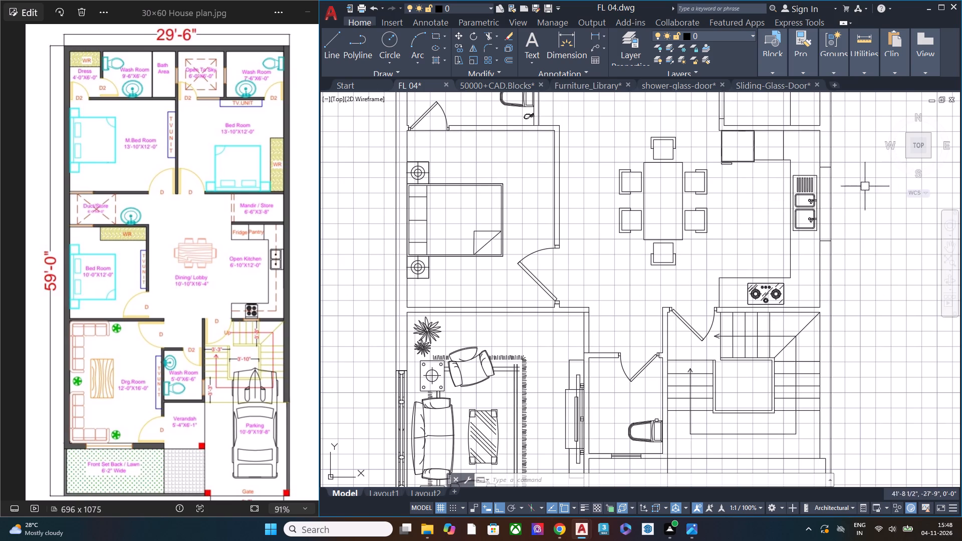
{"action": "middle_click_drag", "start_coordinate": [842, 246], "coordinate": [826, 264]}
{"action": "scroll", "coordinate": [678, 272], "scroll_direction": "down", "scroll_amount": 1}
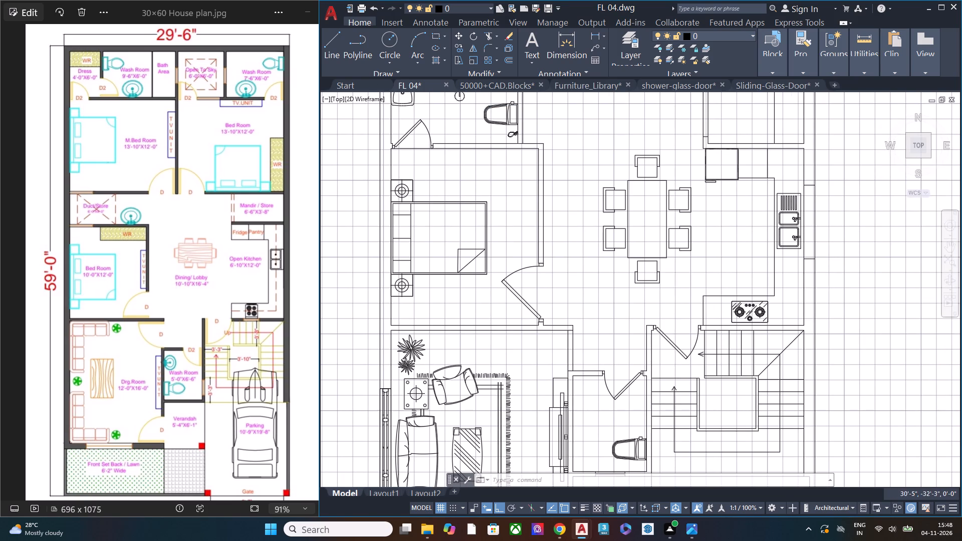
{"action": "middle_click", "coordinate": [722, 281]}
{"action": "middle_click_drag", "start_coordinate": [719, 287], "coordinate": [712, 306]}
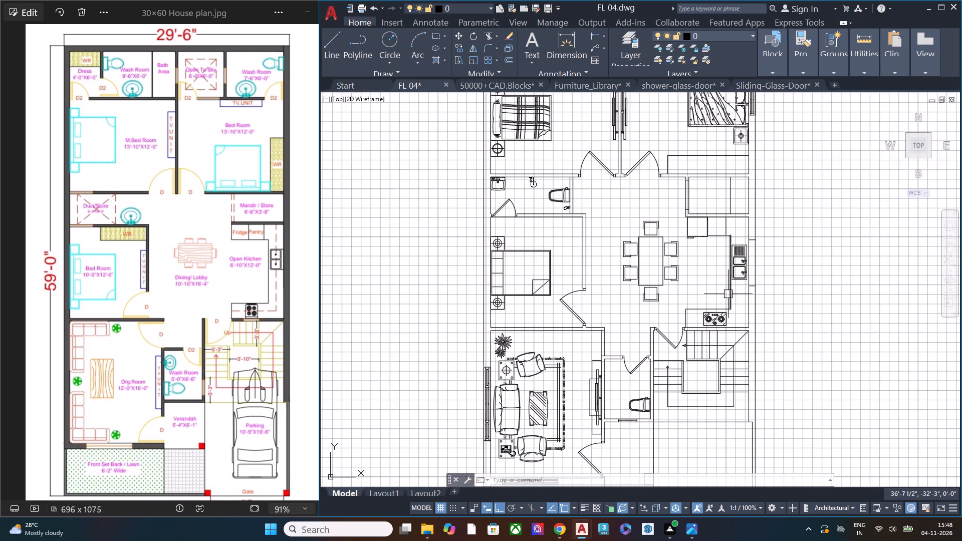
{"action": "scroll", "coordinate": [600, 269], "scroll_direction": "down", "scroll_amount": 1}
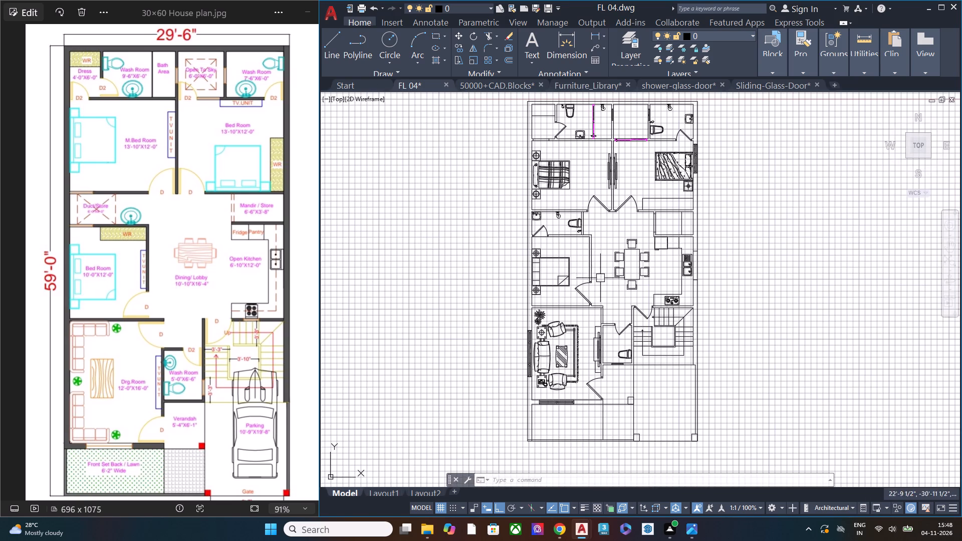
{"action": "scroll", "coordinate": [543, 223], "scroll_direction": "up", "scroll_amount": 4}
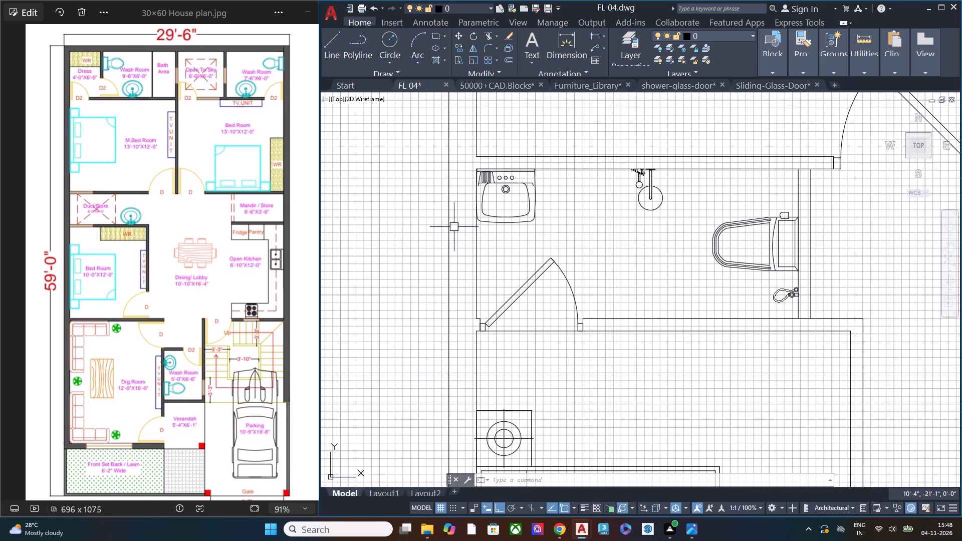
{"action": "scroll", "coordinate": [540, 237], "scroll_direction": "down", "scroll_amount": 5}
{"action": "middle_click_drag", "start_coordinate": [558, 258], "coordinate": [564, 295]}
{"action": "scroll", "coordinate": [610, 206], "scroll_direction": "up", "scroll_amount": 2}
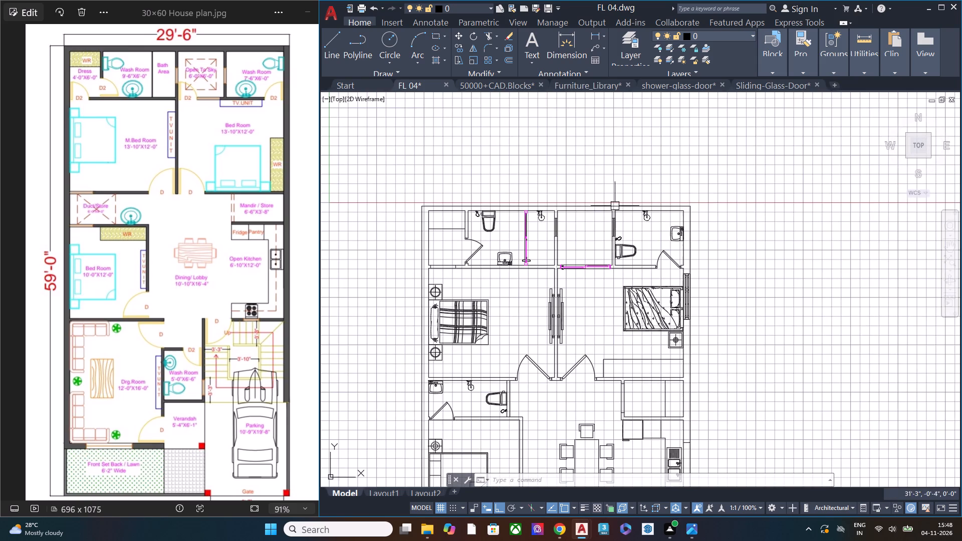
Copy the window's two pane lines and upper end line from the wall between the Bath Area and Open To Sky to the clipboard.
{"action": "scroll", "coordinate": [558, 214], "scroll_direction": "up", "scroll_amount": 3}
{"action": "scroll", "coordinate": [541, 281], "scroll_direction": "up", "scroll_amount": 3}
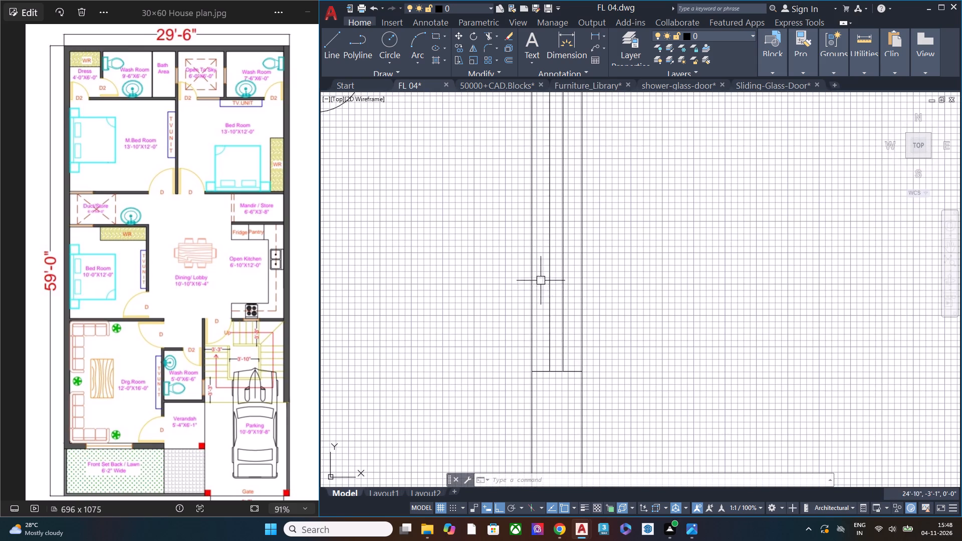
{"action": "left_click", "coordinate": [571, 390]}
{"action": "middle_click_drag", "start_coordinate": [540, 206], "coordinate": [558, 390]}
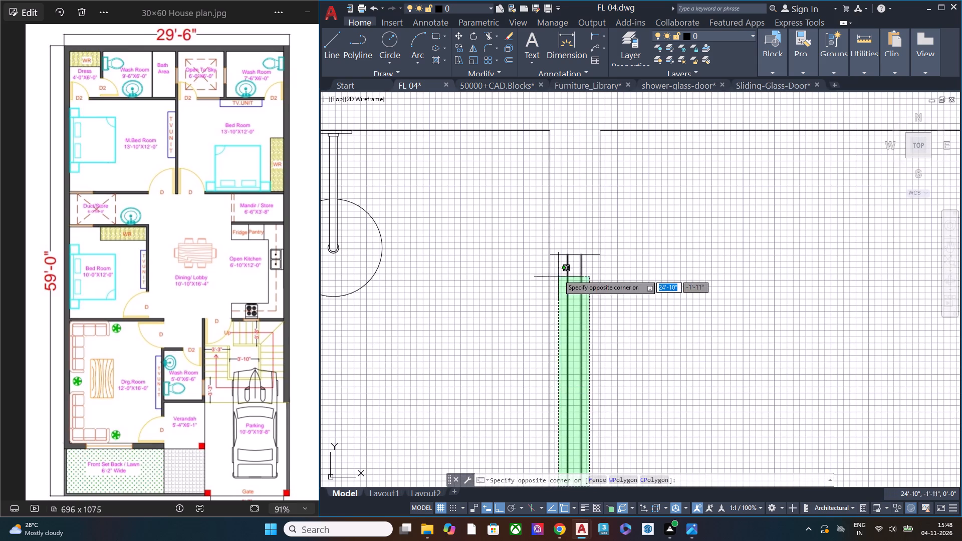
{"action": "left_click", "coordinate": [561, 235]}
{"action": "key", "text": "ctrl+c"}
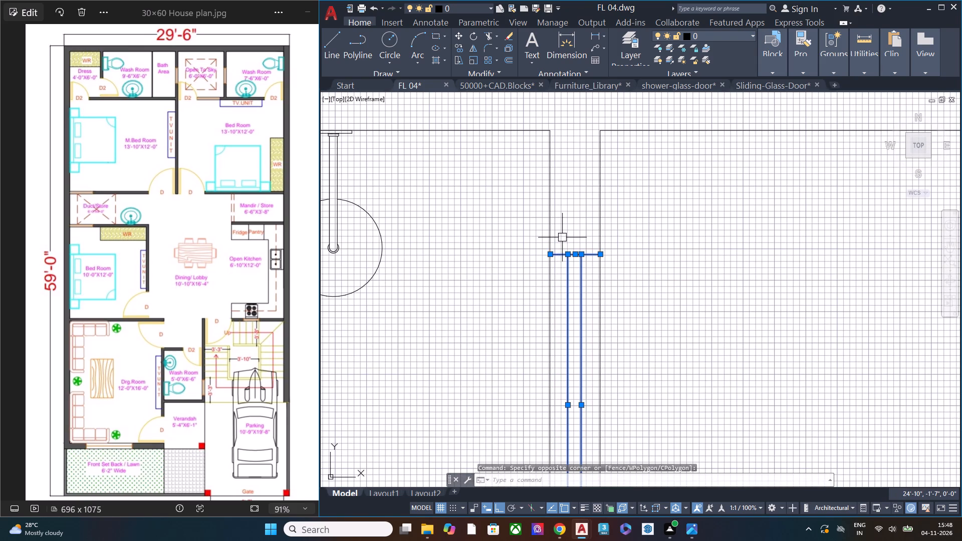
Paste the copied window lines into the outer wall beside the washbasin in the wash room above the lower Bed Room.
{"action": "scroll", "coordinate": [650, 236], "scroll_direction": "down", "scroll_amount": 2}
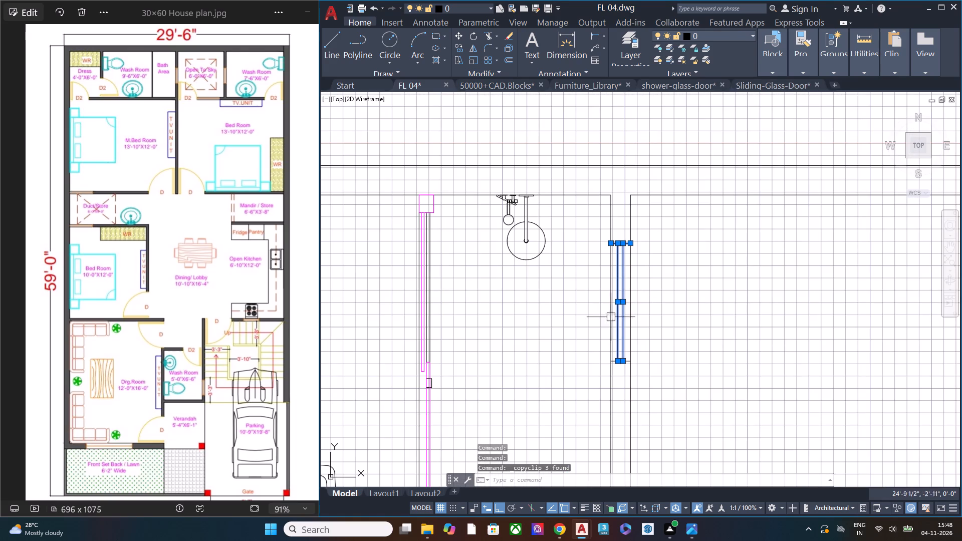
{"action": "middle_click_drag", "start_coordinate": [609, 315], "coordinate": [657, 281]}
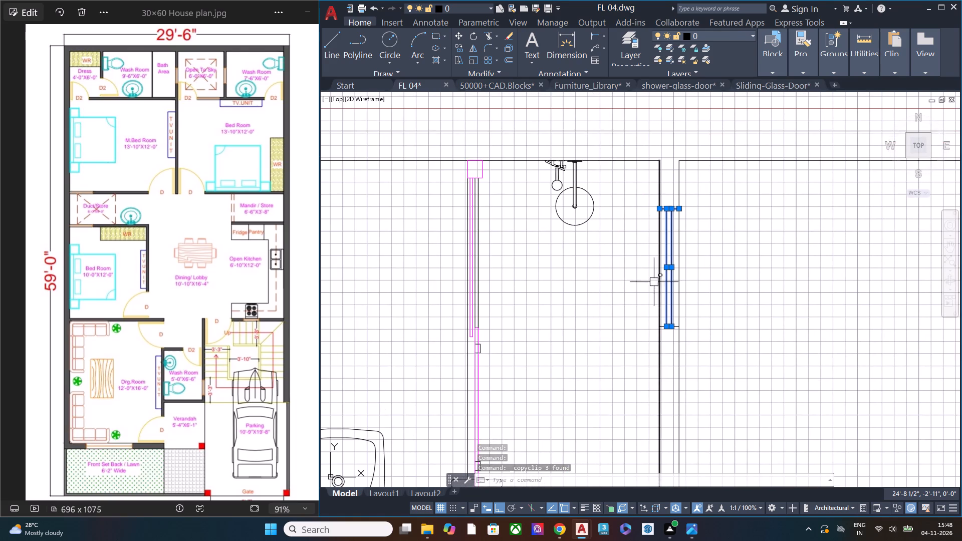
{"action": "scroll", "coordinate": [636, 293], "scroll_direction": "down", "scroll_amount": 1}
{"action": "scroll", "coordinate": [695, 292], "scroll_direction": "down", "scroll_amount": 1}
{"action": "middle_click_drag", "start_coordinate": [612, 302], "coordinate": [724, 220]}
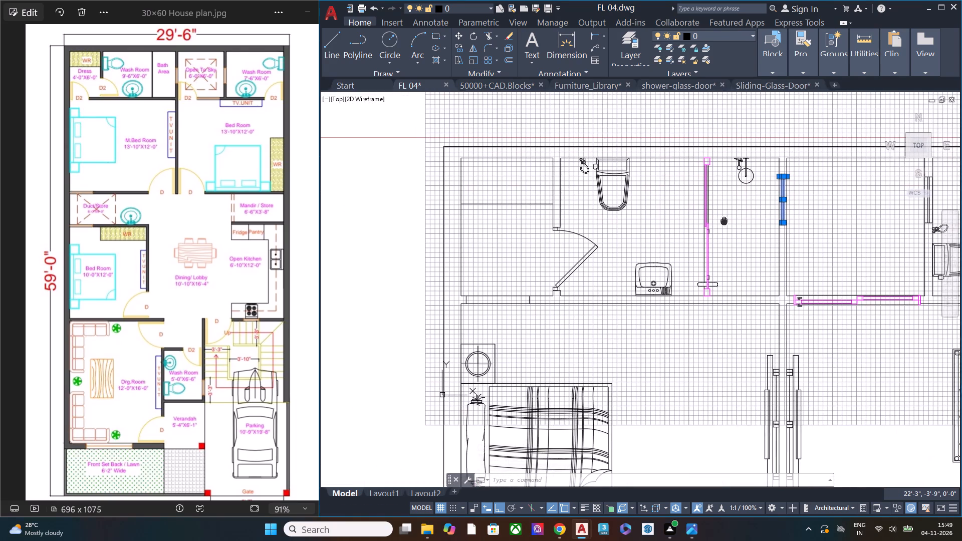
{"action": "middle_click_drag", "start_coordinate": [724, 220], "coordinate": [728, 220]}
{"action": "middle_click_drag", "start_coordinate": [463, 274], "coordinate": [657, 207]}
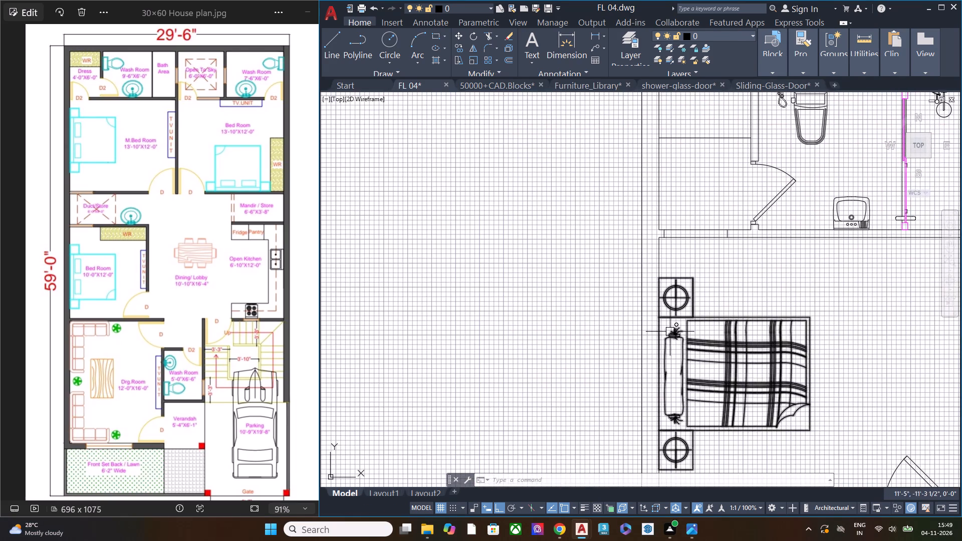
{"action": "middle_click_drag", "start_coordinate": [663, 330], "coordinate": [623, 266]}
{"action": "scroll", "coordinate": [612, 286], "scroll_direction": "down", "scroll_amount": 1}
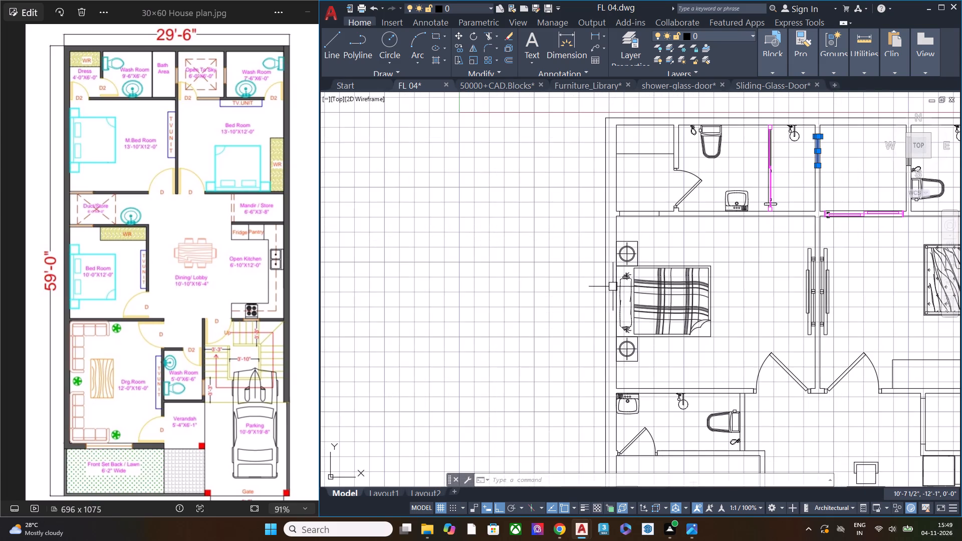
{"action": "middle_click_drag", "start_coordinate": [623, 316], "coordinate": [610, 259]}
{"action": "scroll", "coordinate": [610, 259], "scroll_direction": "down", "scroll_amount": 1}
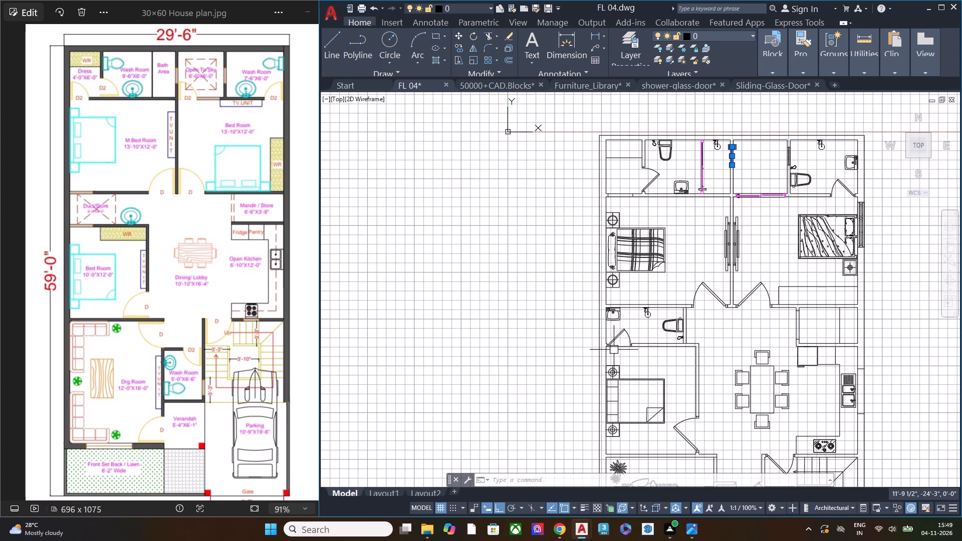
{"action": "middle_click_drag", "start_coordinate": [614, 350], "coordinate": [591, 302]}
{"action": "scroll", "coordinate": [592, 262], "scroll_direction": "up", "scroll_amount": 3}
{"action": "scroll", "coordinate": [527, 318], "scroll_direction": "up", "scroll_amount": 1}
{"action": "scroll", "coordinate": [528, 318], "scroll_direction": "down", "scroll_amount": 2}
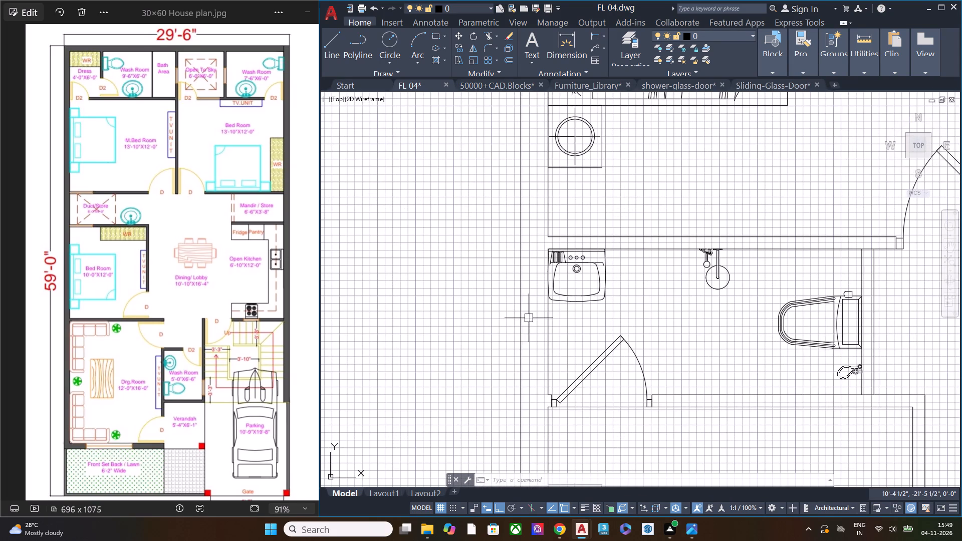
{"action": "key", "text": "ctrl+v"}
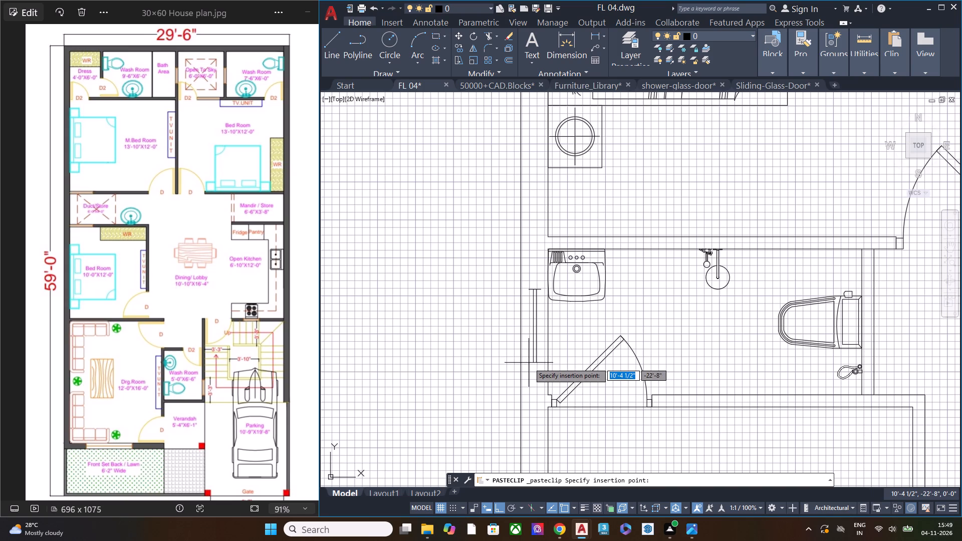
{"action": "left_click", "coordinate": [529, 363]}
{"action": "scroll", "coordinate": [530, 299], "scroll_direction": "up", "scroll_amount": 1}
{"action": "key", "text": "Escape"}
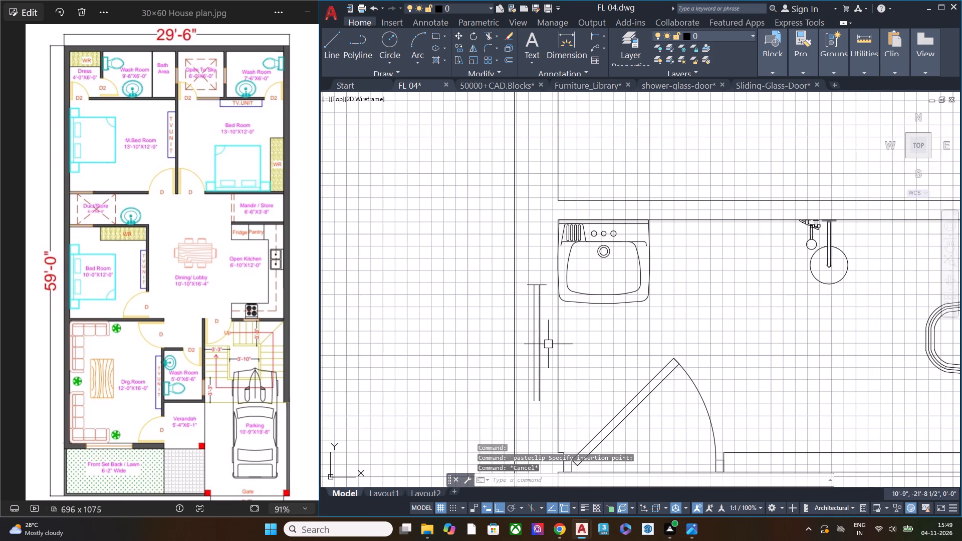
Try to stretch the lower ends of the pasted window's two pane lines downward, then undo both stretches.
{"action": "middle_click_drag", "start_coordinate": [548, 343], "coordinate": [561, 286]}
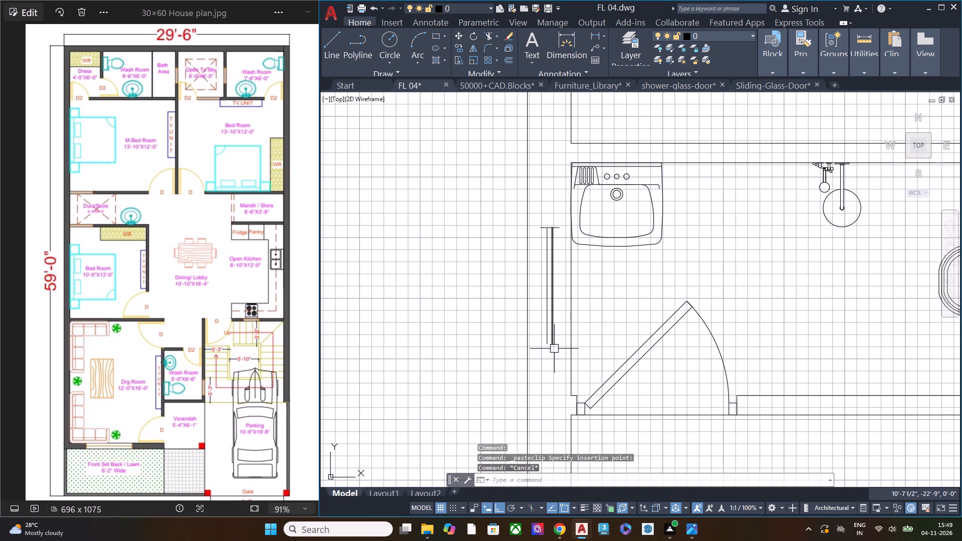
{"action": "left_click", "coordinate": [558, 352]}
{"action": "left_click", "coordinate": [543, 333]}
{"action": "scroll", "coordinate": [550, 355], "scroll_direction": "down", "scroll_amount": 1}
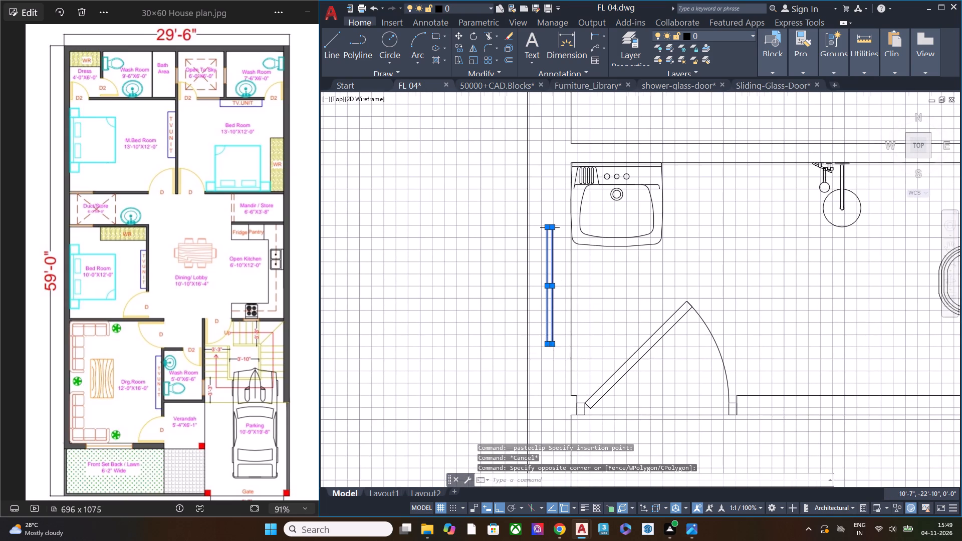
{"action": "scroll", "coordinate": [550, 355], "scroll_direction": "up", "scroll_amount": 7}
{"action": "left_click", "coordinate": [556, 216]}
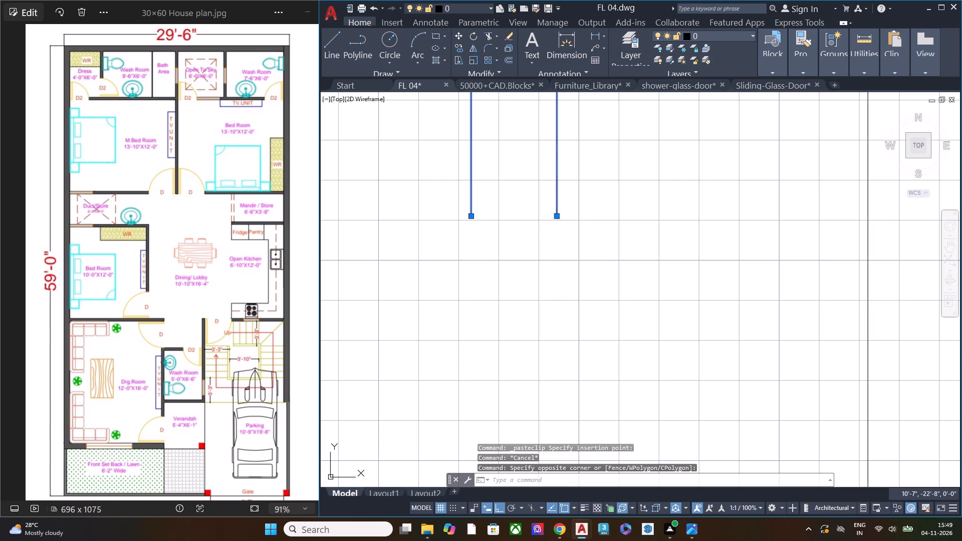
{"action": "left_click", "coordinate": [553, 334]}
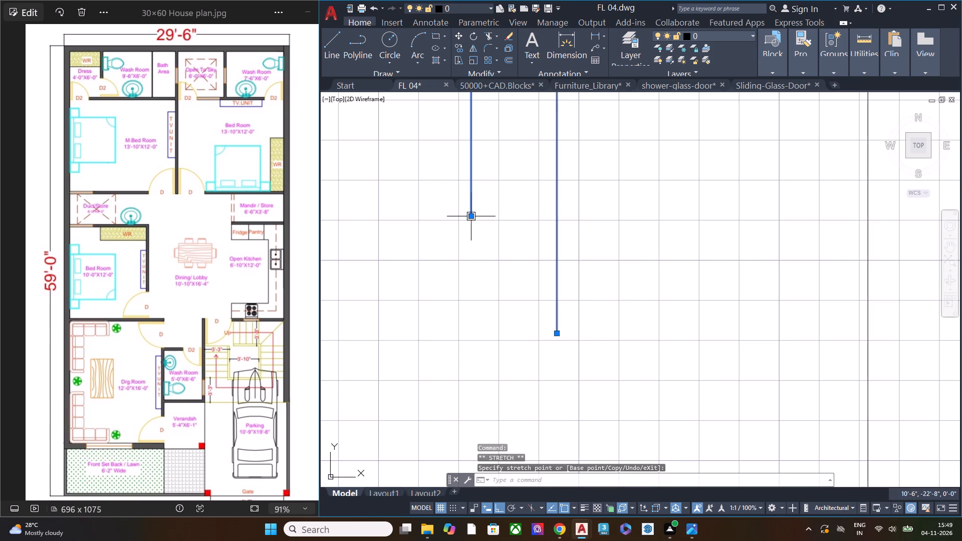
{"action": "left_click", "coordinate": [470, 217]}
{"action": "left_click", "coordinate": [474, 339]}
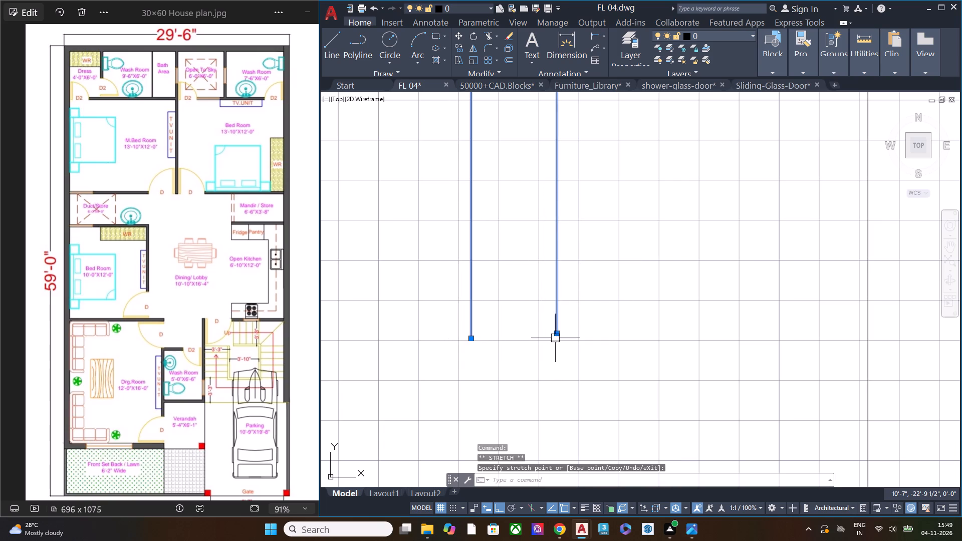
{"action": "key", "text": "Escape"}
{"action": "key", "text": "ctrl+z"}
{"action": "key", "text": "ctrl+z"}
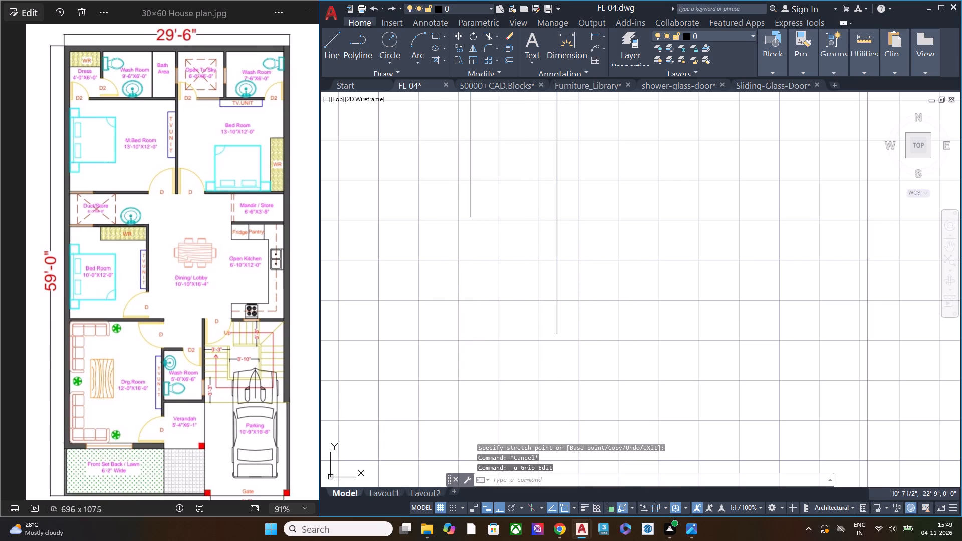
Extend the pasted window's upper end line in both directions to the two faces of the outer wall.
{"action": "scroll", "coordinate": [578, 303], "scroll_direction": "down", "scroll_amount": 1}
{"action": "scroll", "coordinate": [579, 303], "scroll_direction": "up", "scroll_amount": 1}
{"action": "scroll", "coordinate": [582, 303], "scroll_direction": "down", "scroll_amount": 2}
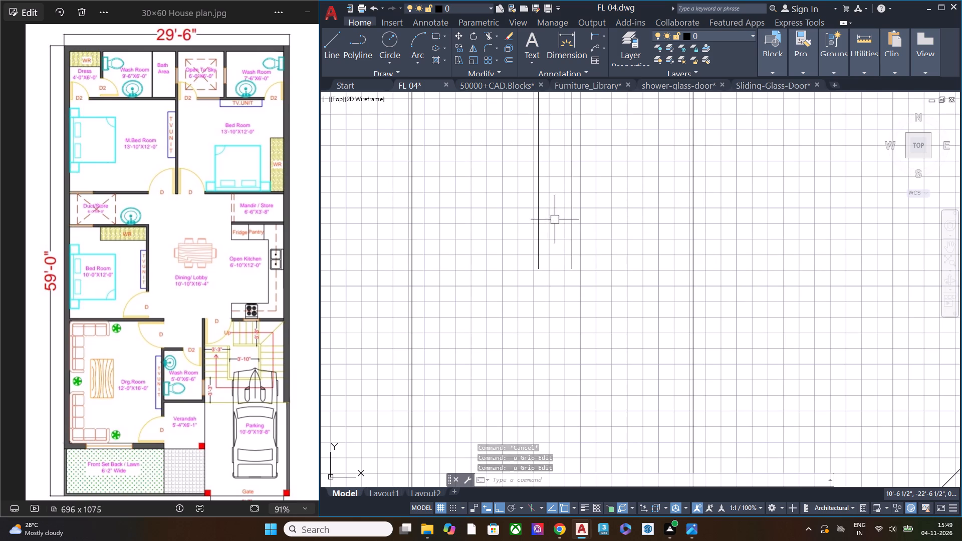
{"action": "scroll", "coordinate": [556, 221], "scroll_direction": "down", "scroll_amount": 3}
{"action": "middle_click_drag", "start_coordinate": [581, 212], "coordinate": [586, 304]}
{"action": "scroll", "coordinate": [573, 111], "scroll_direction": "up", "scroll_amount": 3}
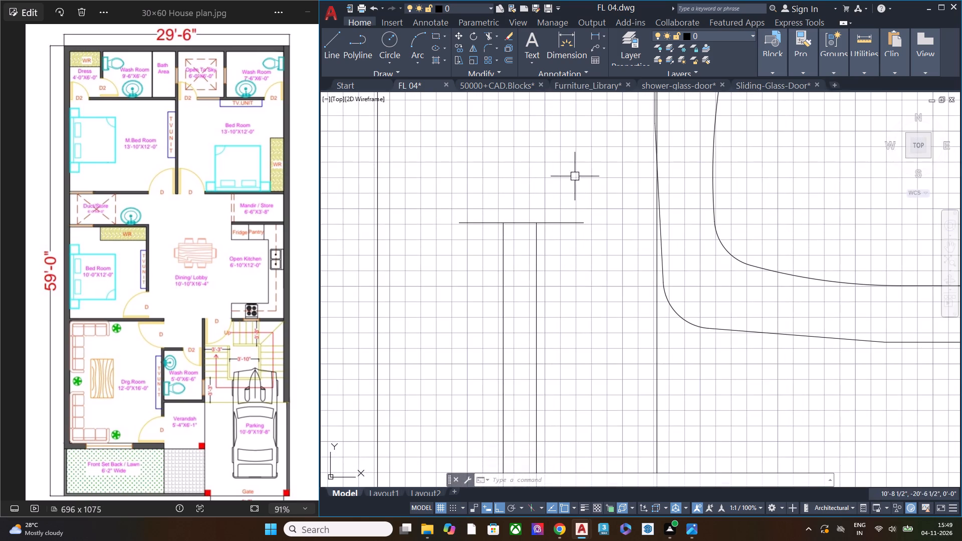
{"action": "key", "text": "e"}
{"action": "key", "text": "x"}
{"action": "key", "text": "space"}
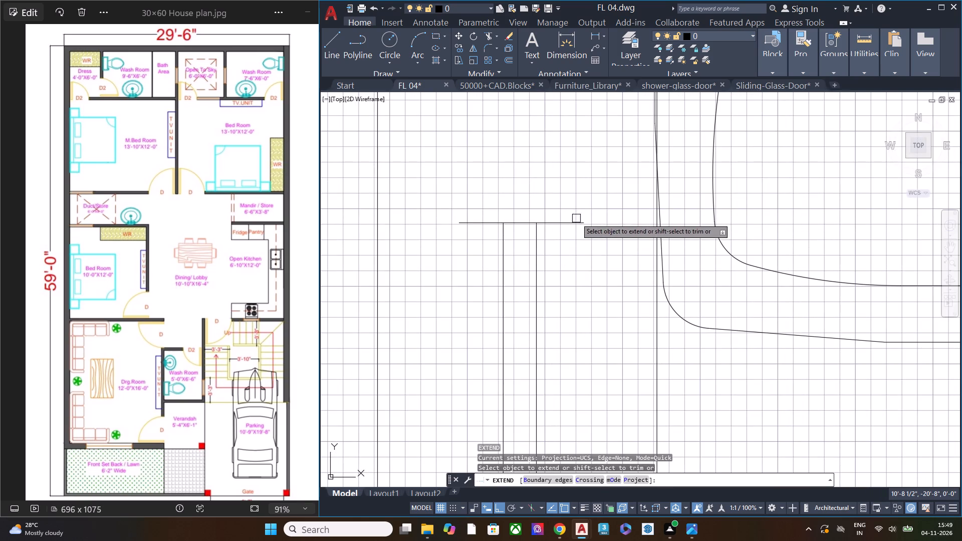
{"action": "left_click", "coordinate": [576, 223]}
{"action": "left_click", "coordinate": [476, 220]}
{"action": "scroll", "coordinate": [510, 177], "scroll_direction": "down", "scroll_amount": 3}
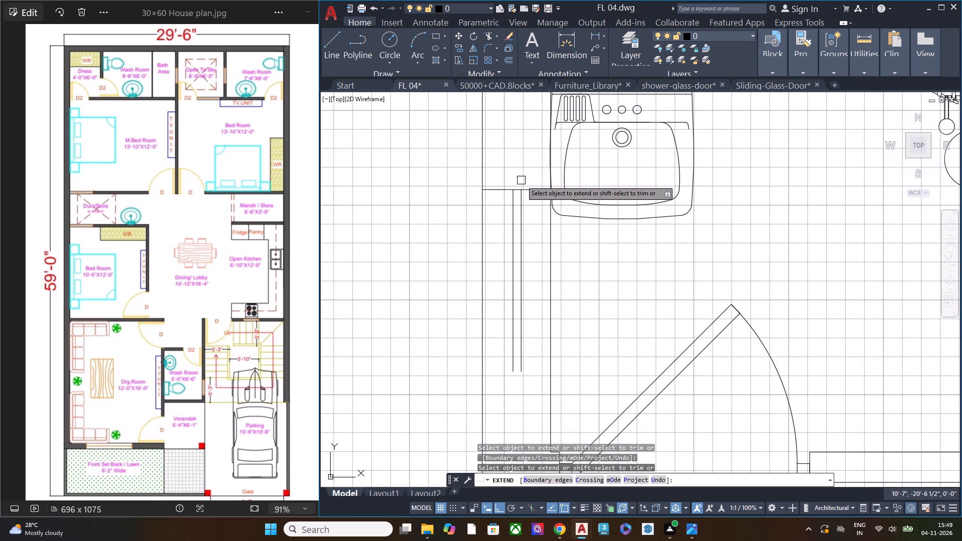
{"action": "key", "text": "Escape"}
Copy the window's upper end line about 2'-5" straight down the outer wall to form the lower end line.
{"action": "left_click", "coordinate": [539, 212]}
{"action": "left_click", "coordinate": [537, 179]}
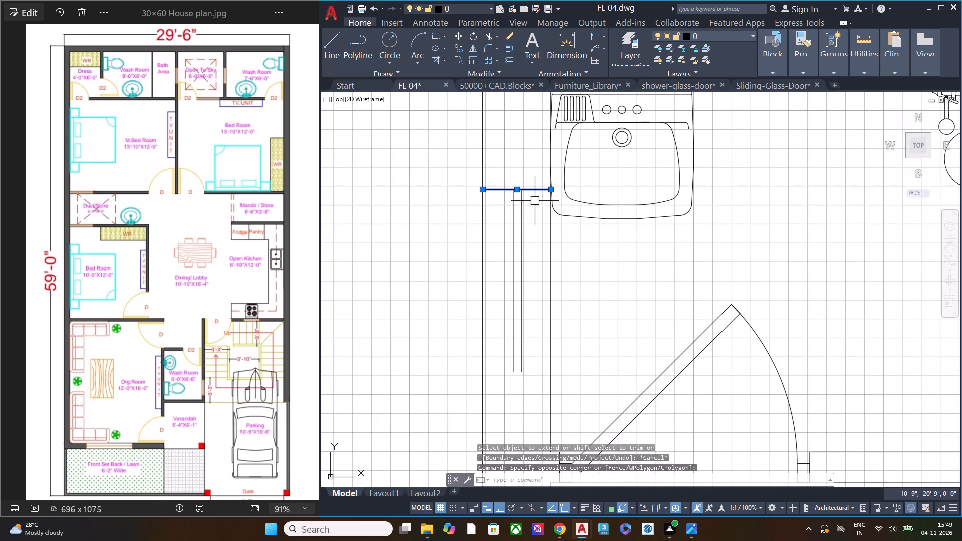
{"action": "type", "text": "cp"}
{"action": "key", "text": "space"}
{"action": "left_click", "coordinate": [548, 191]}
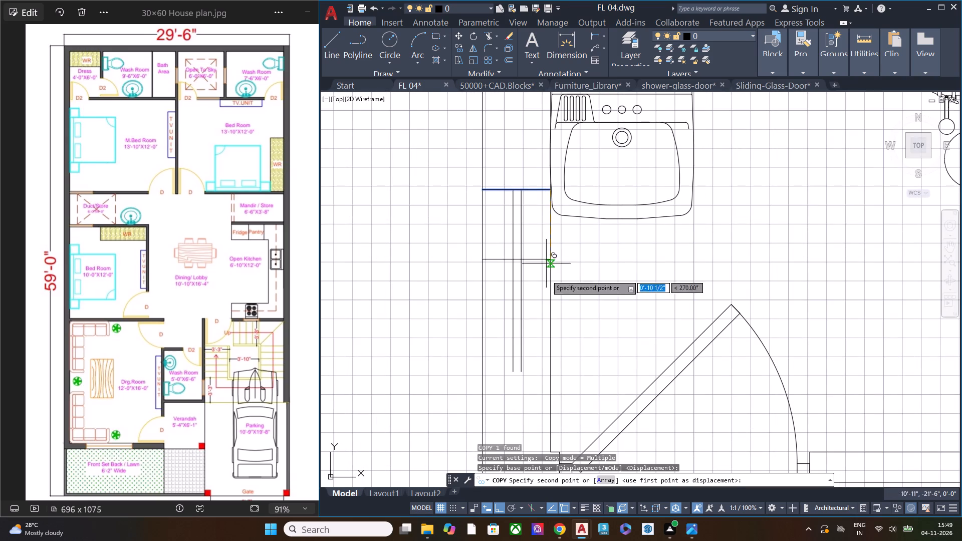
{"action": "middle_click_drag", "start_coordinate": [545, 339], "coordinate": [551, 262]}
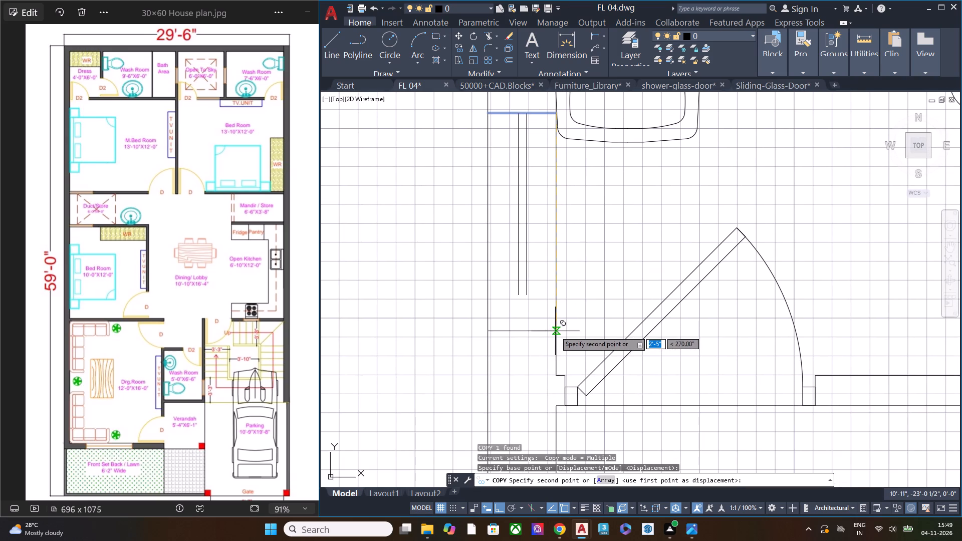
{"action": "left_click", "coordinate": [555, 331]}
{"action": "key", "text": "Escape"}
Extend the window's two pane lines down to the lower end line.
{"action": "key", "text": "e"}
{"action": "type", "text": "x"}
{"action": "key", "text": "space"}
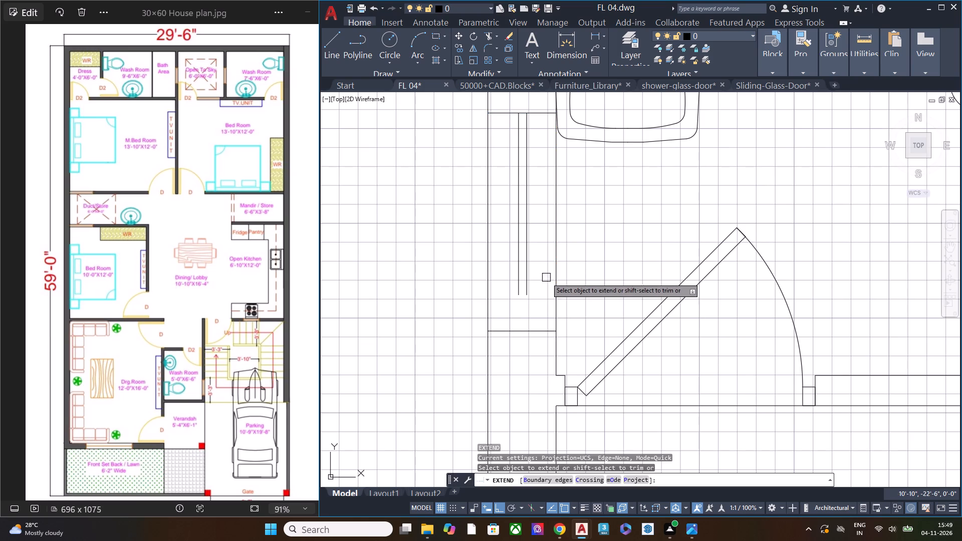
{"action": "left_click", "coordinate": [545, 278]}
{"action": "left_click", "coordinate": [517, 260]}
{"action": "key", "text": "Escape"}
{"action": "scroll", "coordinate": [520, 260], "scroll_direction": "down", "scroll_amount": 2}
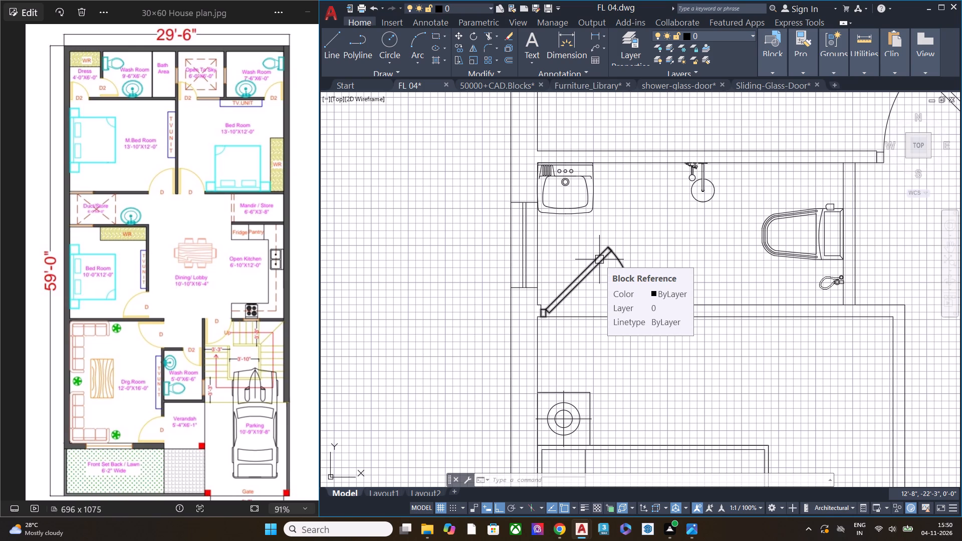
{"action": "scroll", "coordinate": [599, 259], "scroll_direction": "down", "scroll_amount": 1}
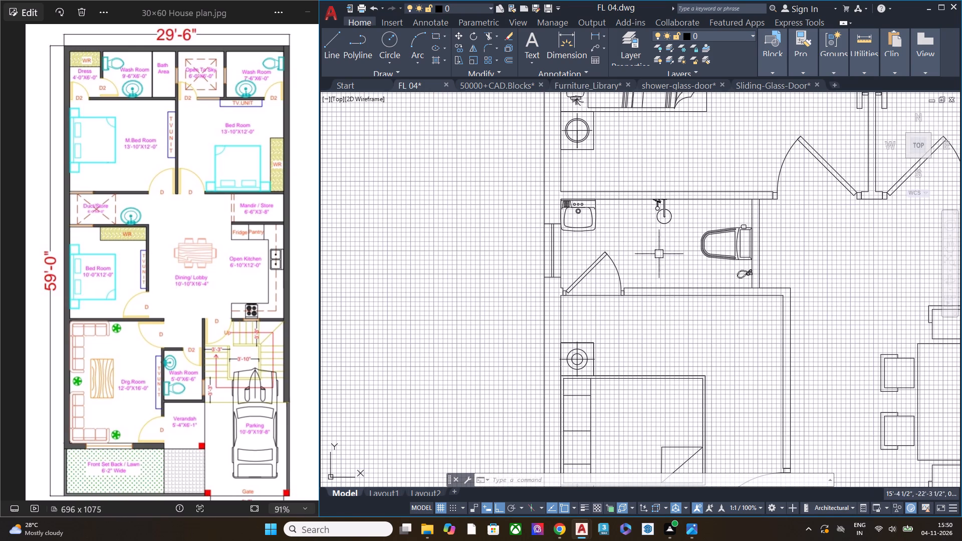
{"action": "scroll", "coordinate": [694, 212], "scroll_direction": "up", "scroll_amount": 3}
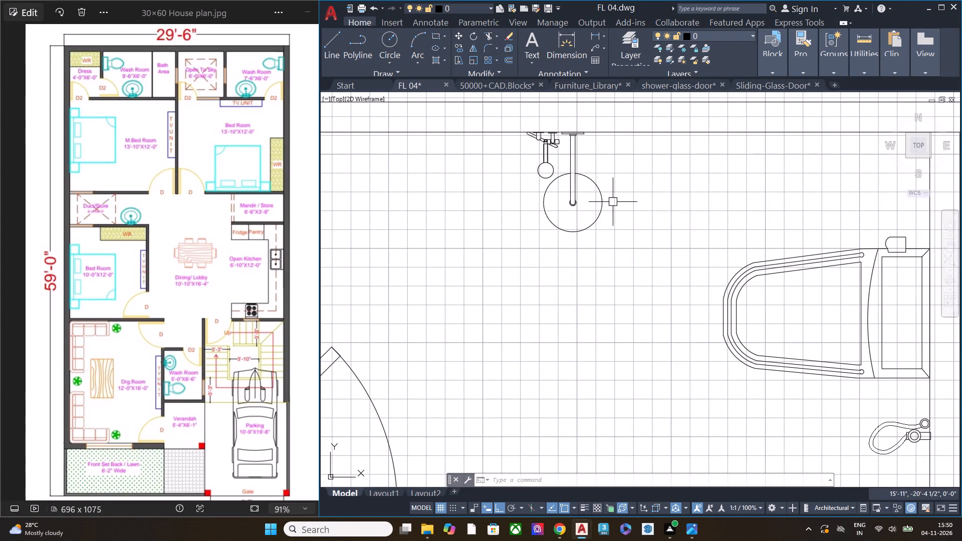
Measure straight down from the end of the shower's wall plate past the shower head in the middle wash room.
{"action": "left_click", "coordinate": [865, 65]}
{"action": "left_click", "coordinate": [867, 106]}
{"action": "left_click", "coordinate": [869, 142]}
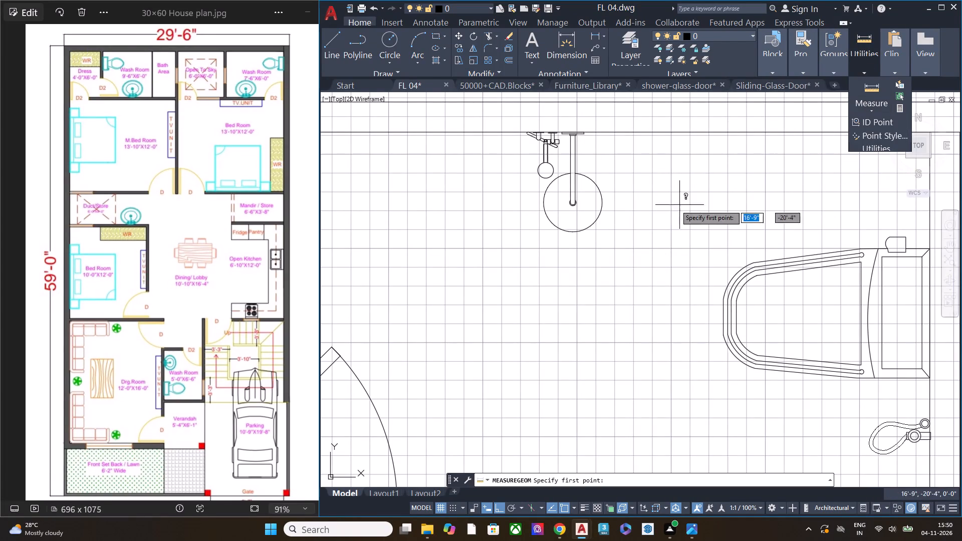
{"action": "scroll", "coordinate": [571, 136], "scroll_direction": "up", "scroll_amount": 3}
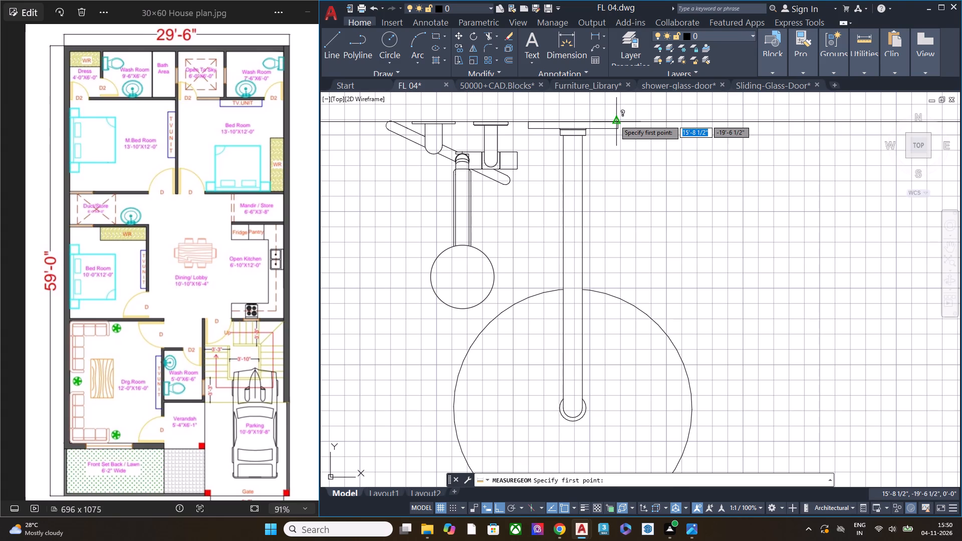
{"action": "left_click", "coordinate": [614, 120]}
{"action": "middle_click_drag", "start_coordinate": [602, 412], "coordinate": [591, 404]}
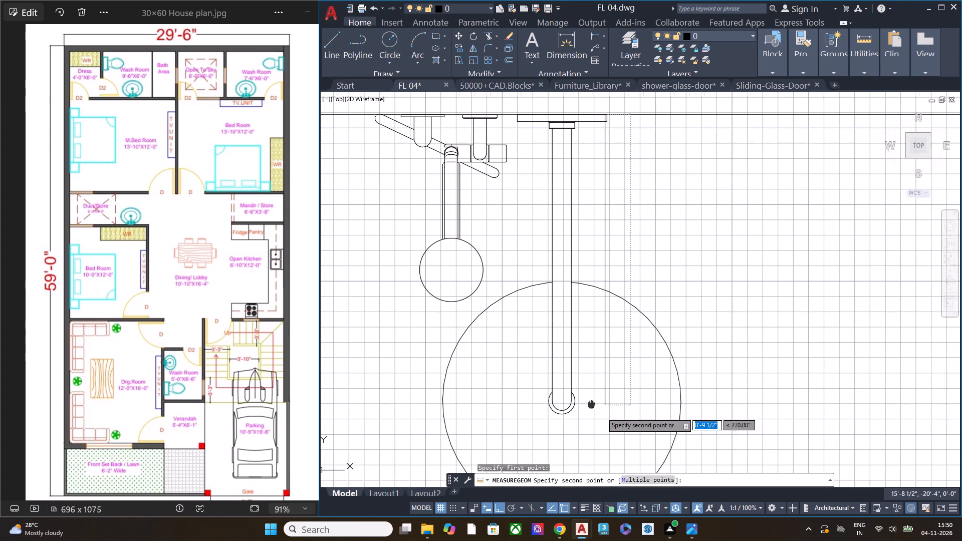
{"action": "middle_click_drag", "start_coordinate": [591, 404], "coordinate": [607, 312]}
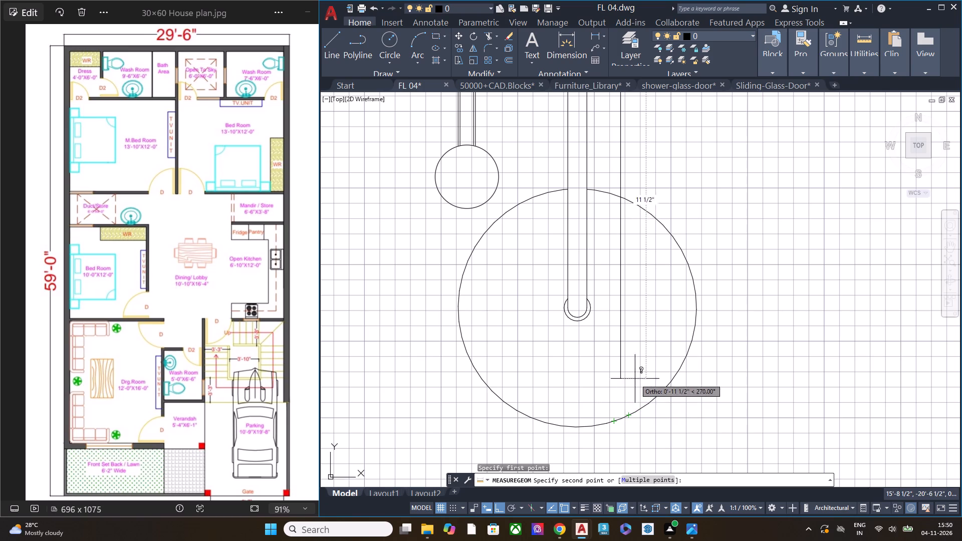
{"action": "key", "text": "Escape"}
Examine how the shower fittings meet the upper wall of the middle wash room.
{"action": "scroll", "coordinate": [639, 301], "scroll_direction": "down", "scroll_amount": 1}
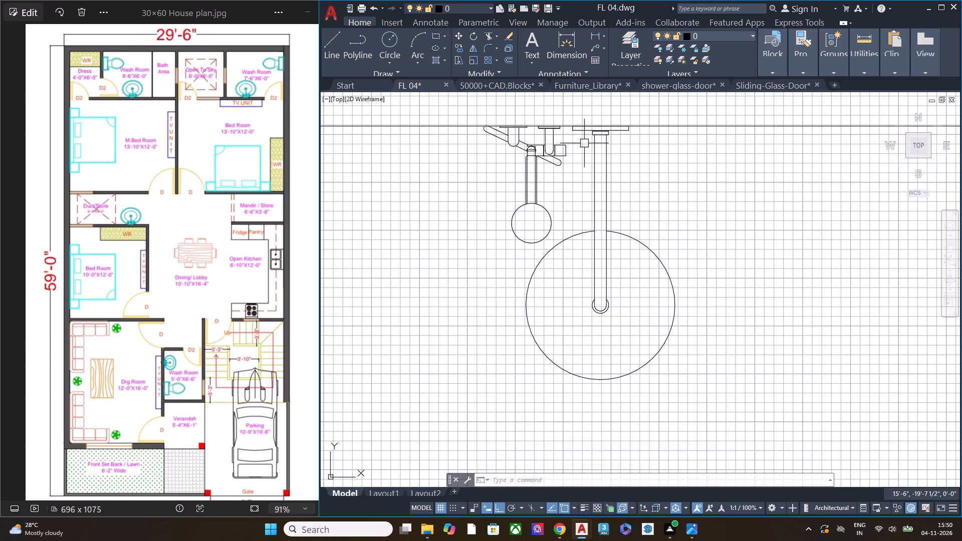
{"action": "scroll", "coordinate": [539, 117], "scroll_direction": "up", "scroll_amount": 4}
{"action": "scroll", "coordinate": [437, 162], "scroll_direction": "down", "scroll_amount": 3}
{"action": "scroll", "coordinate": [391, 162], "scroll_direction": "up", "scroll_amount": 2}
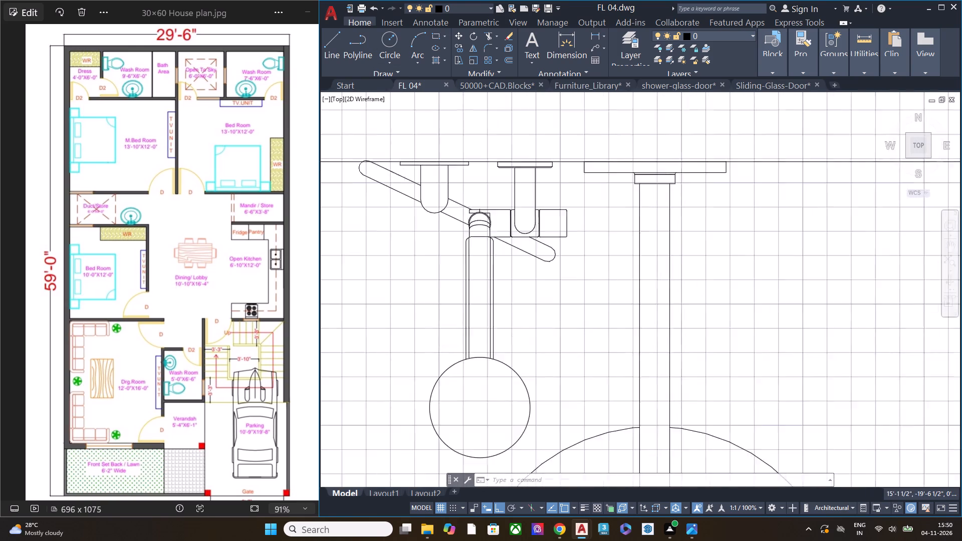
{"action": "scroll", "coordinate": [390, 161], "scroll_direction": "up", "scroll_amount": 3}
{"action": "scroll", "coordinate": [427, 164], "scroll_direction": "down", "scroll_amount": 5}
{"action": "middle_click_drag", "start_coordinate": [435, 185], "coordinate": [435, 207]}
{"action": "scroll", "coordinate": [432, 204], "scroll_direction": "up", "scroll_amount": 4}
{"action": "middle_click_drag", "start_coordinate": [436, 169], "coordinate": [423, 228]}
{"action": "middle_click_drag", "start_coordinate": [421, 230], "coordinate": [369, 235]}
{"action": "middle_click", "coordinate": [365, 234]}
{"action": "middle_click", "coordinate": [363, 232]}
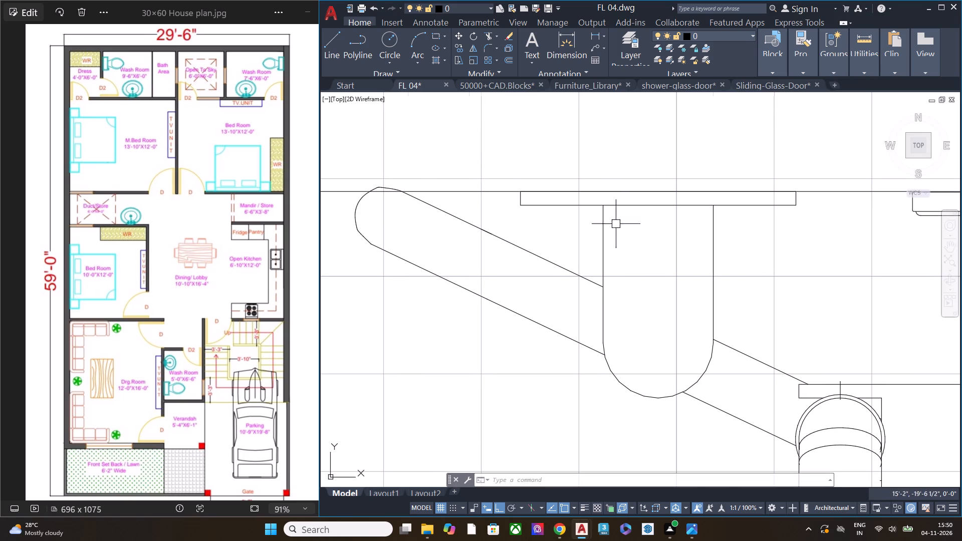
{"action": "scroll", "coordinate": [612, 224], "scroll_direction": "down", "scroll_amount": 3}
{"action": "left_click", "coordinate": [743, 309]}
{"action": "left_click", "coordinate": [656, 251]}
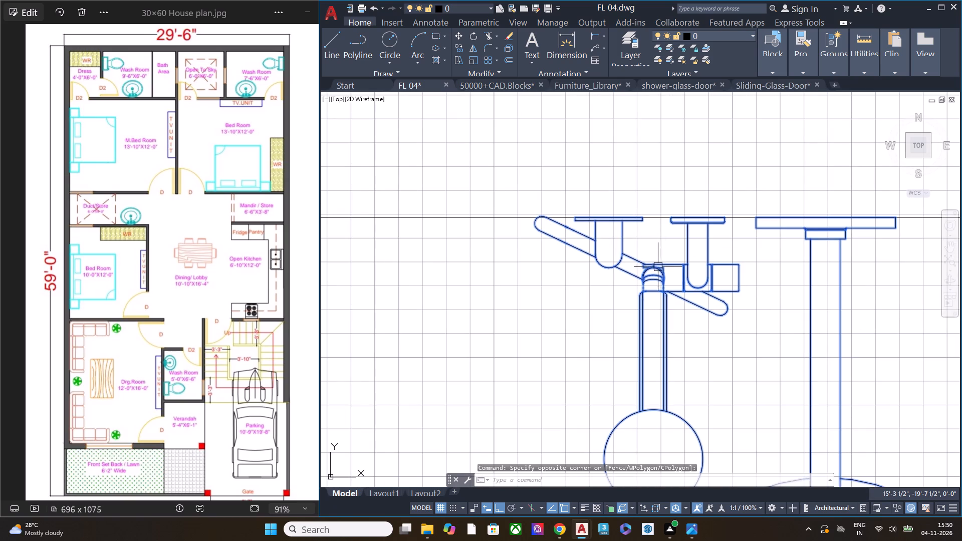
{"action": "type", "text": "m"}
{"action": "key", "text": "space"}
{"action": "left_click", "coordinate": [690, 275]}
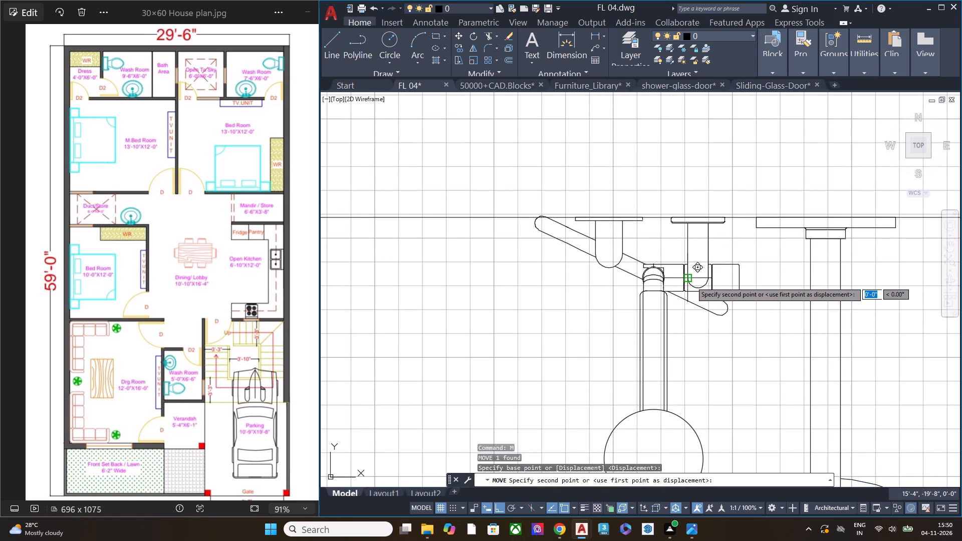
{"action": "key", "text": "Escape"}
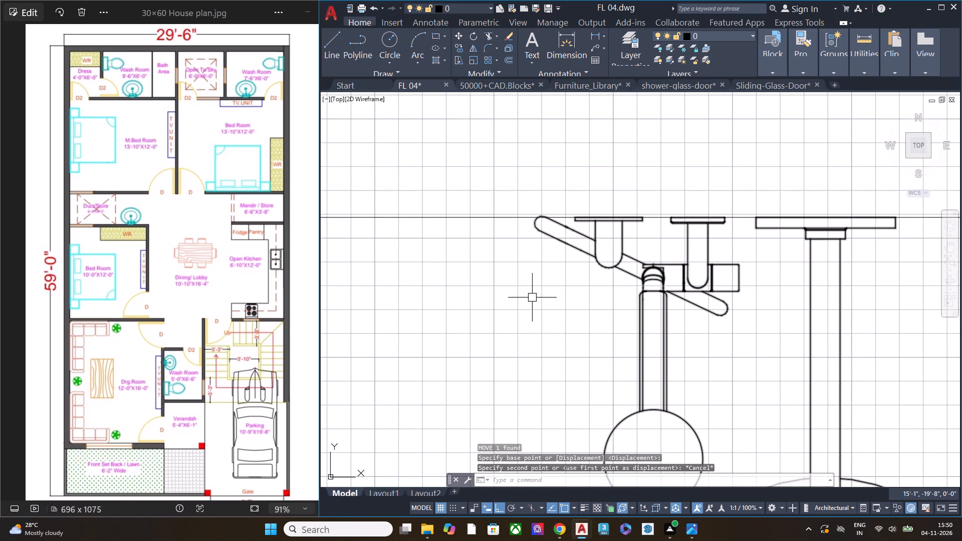
Examine the pane lines of the new window in the middle wash room's outer wall.
{"action": "scroll", "coordinate": [524, 298], "scroll_direction": "down", "scroll_amount": 1}
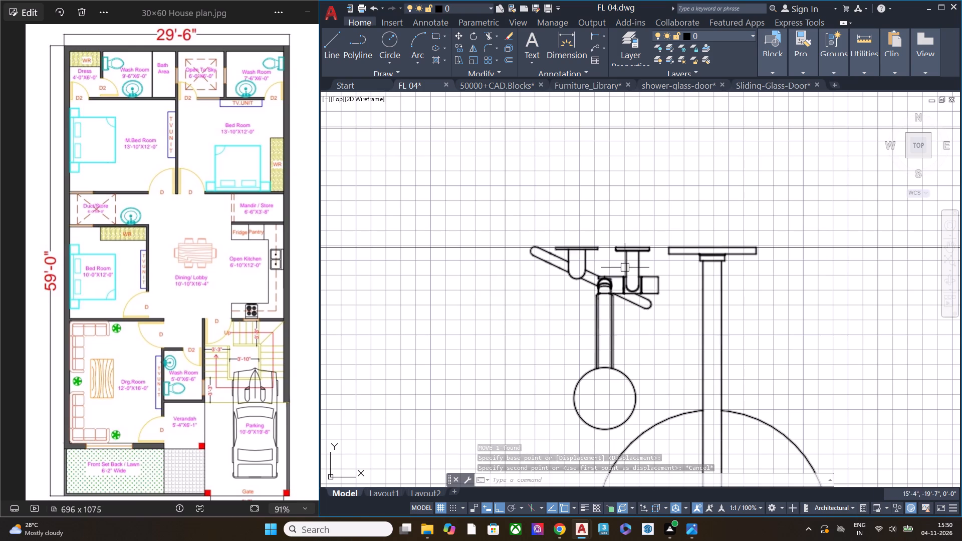
{"action": "scroll", "coordinate": [572, 258], "scroll_direction": "down", "scroll_amount": 4}
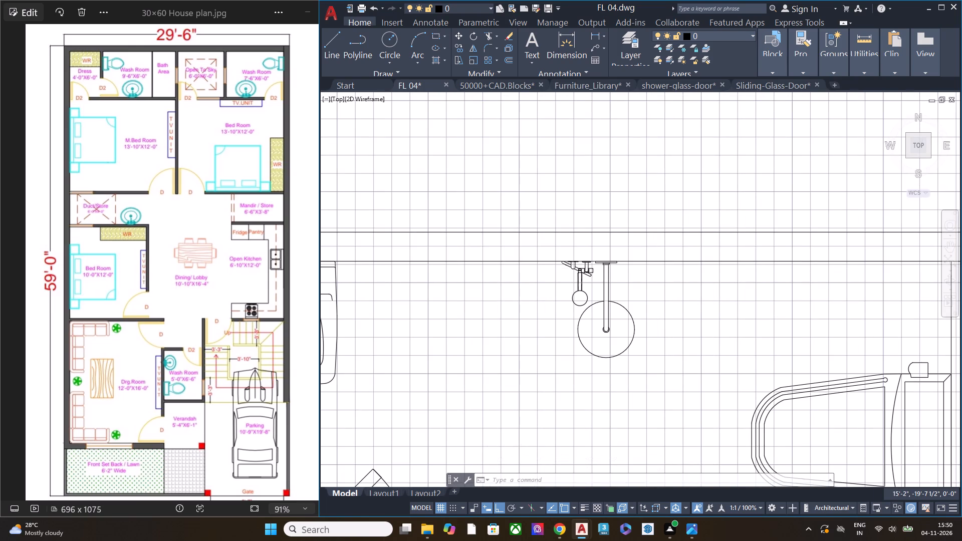
{"action": "scroll", "coordinate": [572, 269], "scroll_direction": "down", "scroll_amount": 2}
{"action": "scroll", "coordinate": [617, 328], "scroll_direction": "down", "scroll_amount": 1}
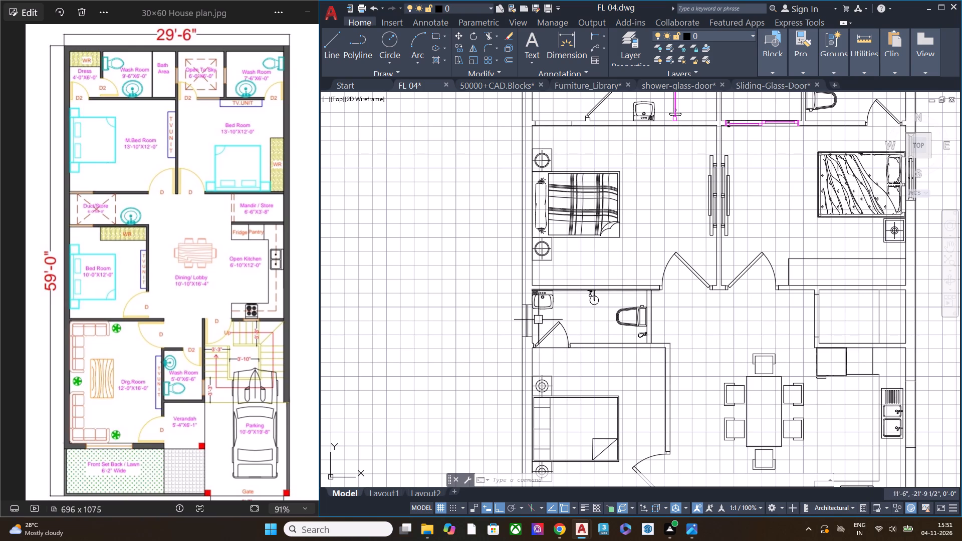
{"action": "scroll", "coordinate": [542, 315], "scroll_direction": "up", "scroll_amount": 2}
{"action": "scroll", "coordinate": [502, 331], "scroll_direction": "up", "scroll_amount": 2}
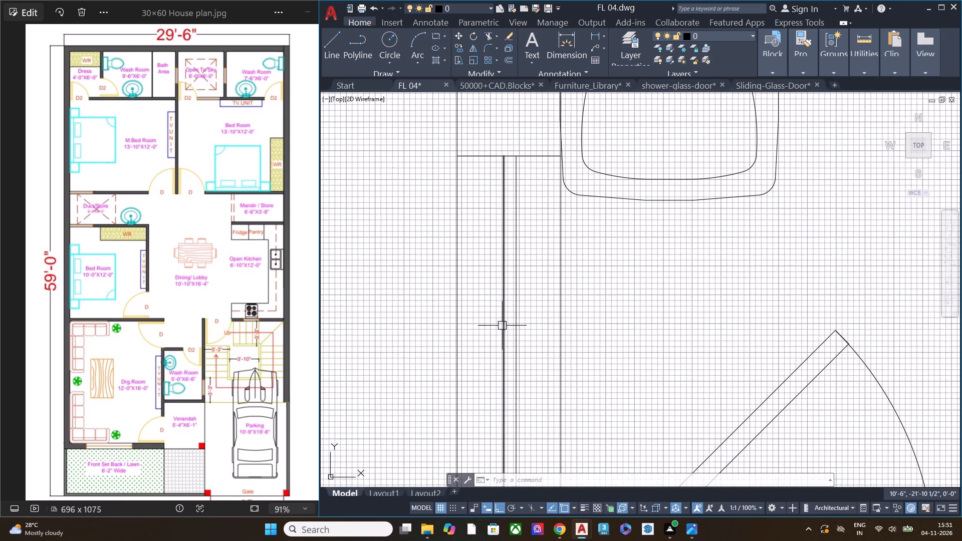
{"action": "scroll", "coordinate": [502, 326], "scroll_direction": "up", "scroll_amount": 2}
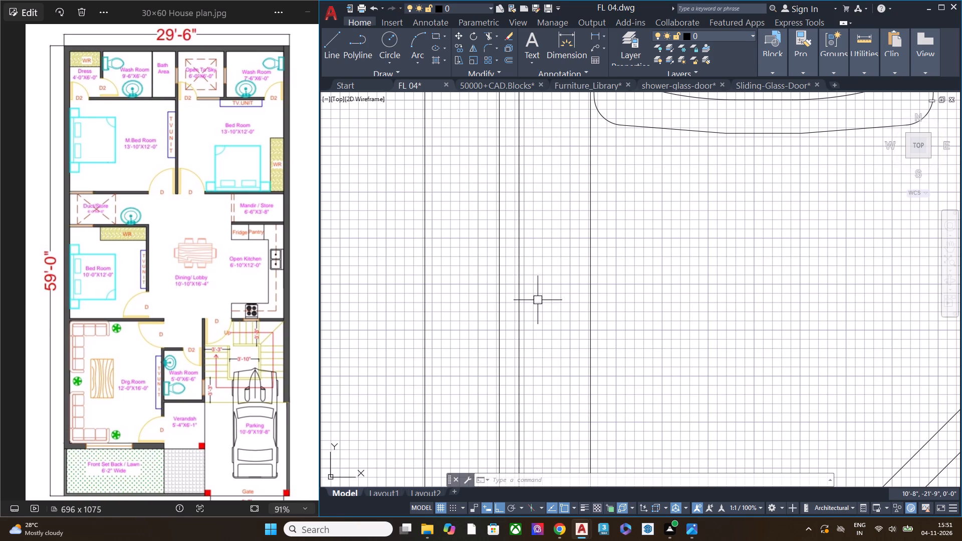
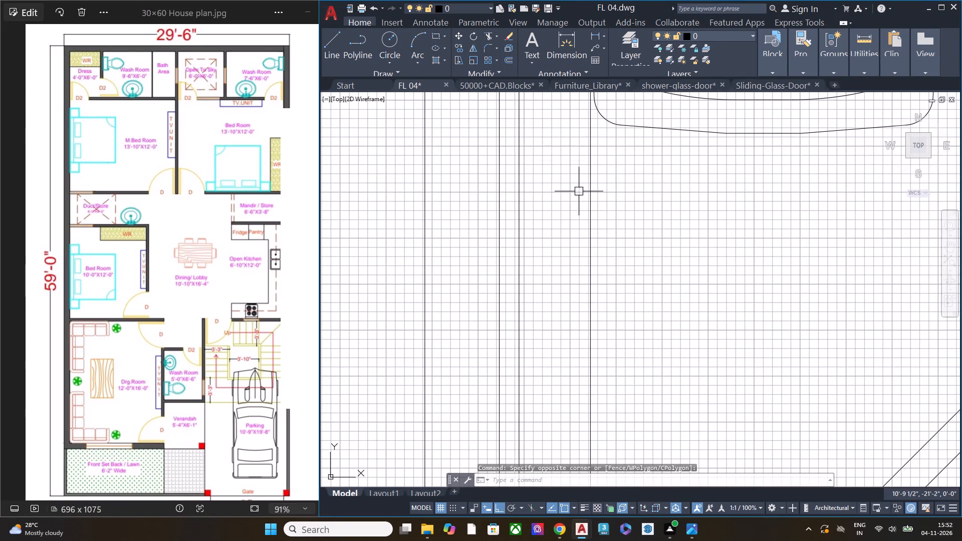
Save the FL 04 drawing.
{"action": "scroll", "coordinate": [592, 223], "scroll_direction": "down", "scroll_amount": 3}
{"action": "middle_click_drag", "start_coordinate": [591, 239], "coordinate": [575, 223]}
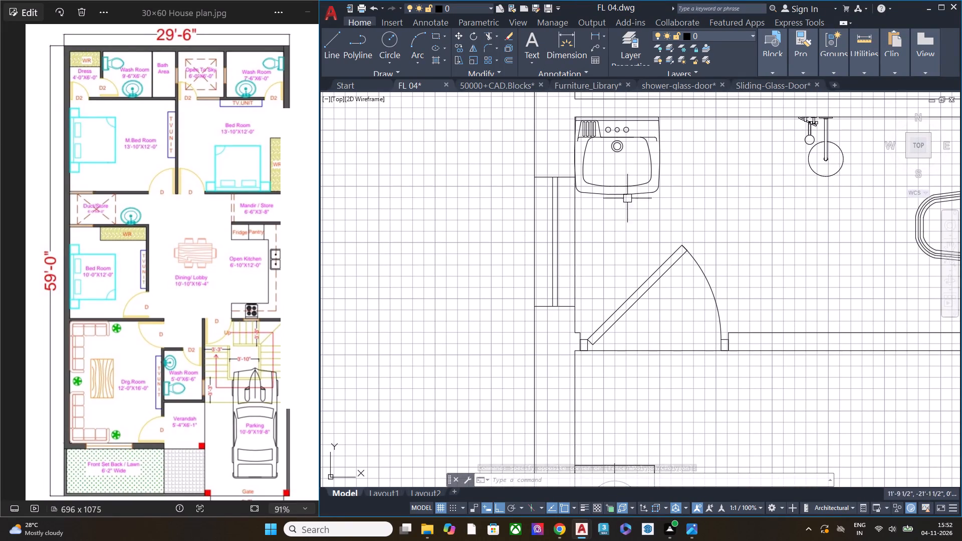
{"action": "middle_click_drag", "start_coordinate": [631, 197], "coordinate": [606, 307]}
{"action": "middle_click_drag", "start_coordinate": [618, 204], "coordinate": [619, 294]}
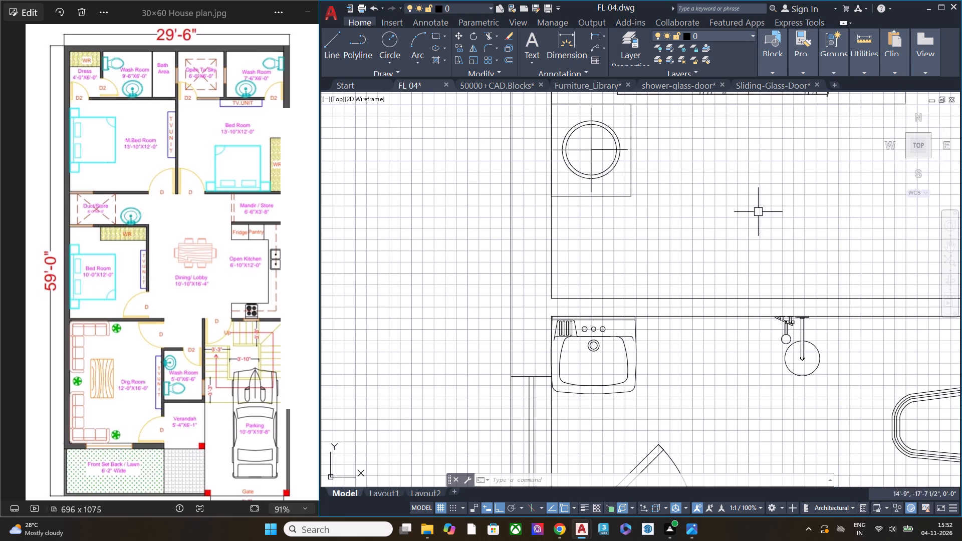
{"action": "scroll", "coordinate": [682, 210], "scroll_direction": "down", "scroll_amount": 2}
{"action": "middle_click_drag", "start_coordinate": [719, 234], "coordinate": [546, 312]}
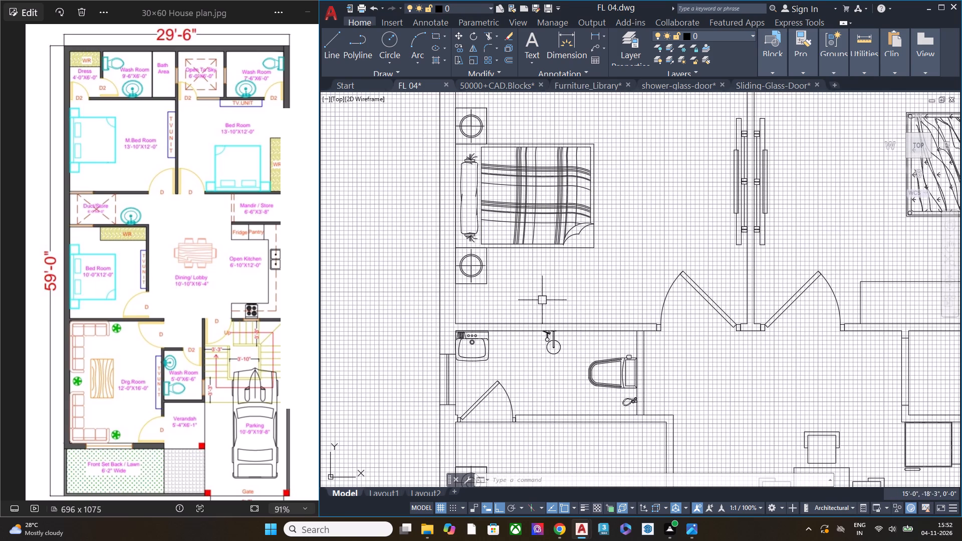
{"action": "key", "text": "ctrl+s"}
Copy the round leafy plant block from the plant collection in the 50000+CAD.Blocks drawing.
{"action": "middle_click_drag", "start_coordinate": [618, 243], "coordinate": [527, 325]}
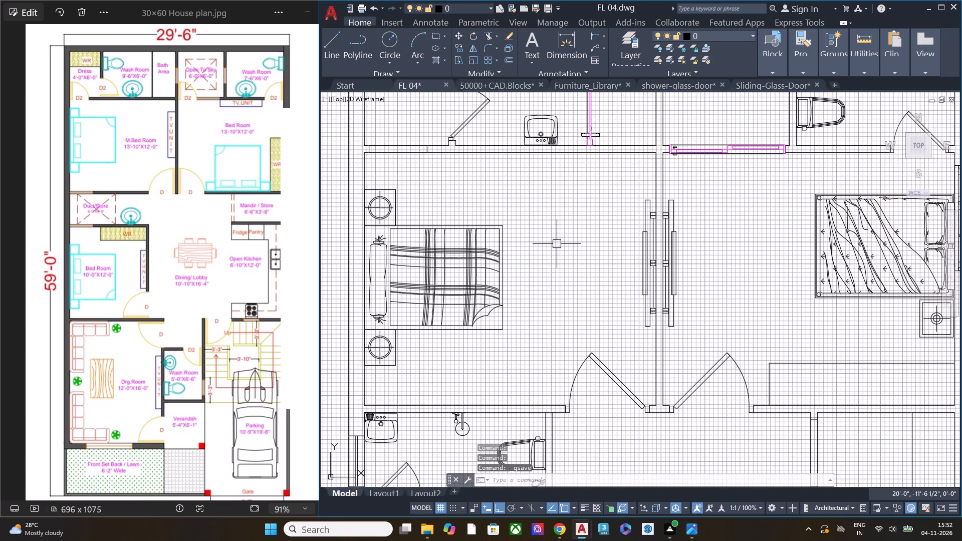
{"action": "scroll", "coordinate": [557, 243], "scroll_direction": "down", "scroll_amount": 2}
{"action": "middle_click_drag", "start_coordinate": [596, 217], "coordinate": [580, 275]}
{"action": "scroll", "coordinate": [614, 232], "scroll_direction": "up", "scroll_amount": 2}
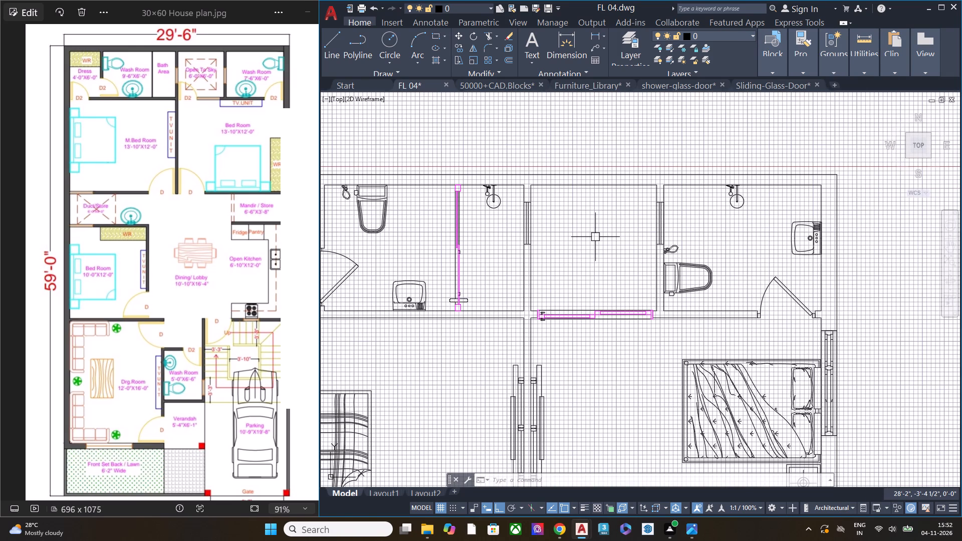
{"action": "left_click", "coordinate": [523, 86]}
{"action": "scroll", "coordinate": [629, 281], "scroll_direction": "down", "scroll_amount": 3}
{"action": "scroll", "coordinate": [520, 287], "scroll_direction": "down", "scroll_amount": 3}
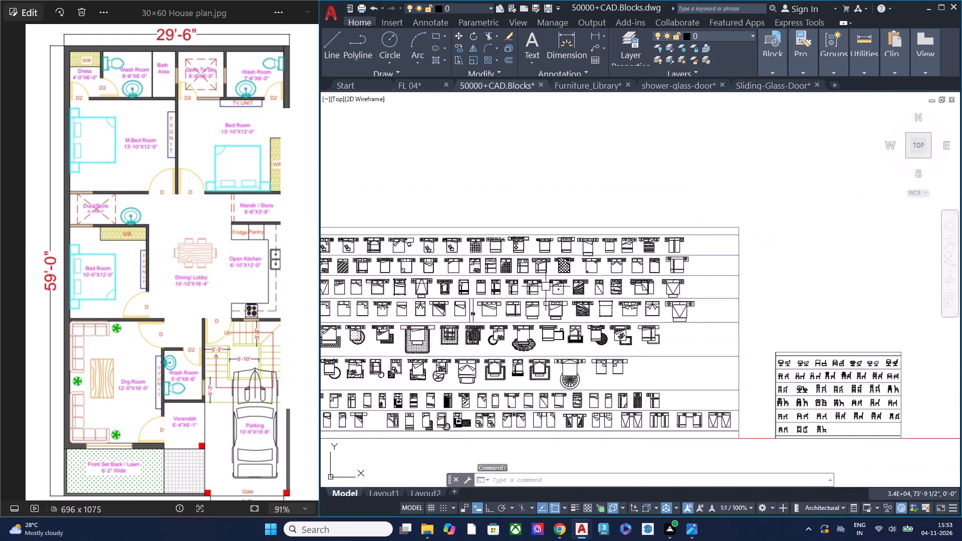
{"action": "scroll", "coordinate": [548, 287], "scroll_direction": "down", "scroll_amount": 3}
{"action": "middle_click_drag", "start_coordinate": [696, 303], "coordinate": [522, 303]}
{"action": "middle_click_drag", "start_coordinate": [827, 307], "coordinate": [332, 310]}
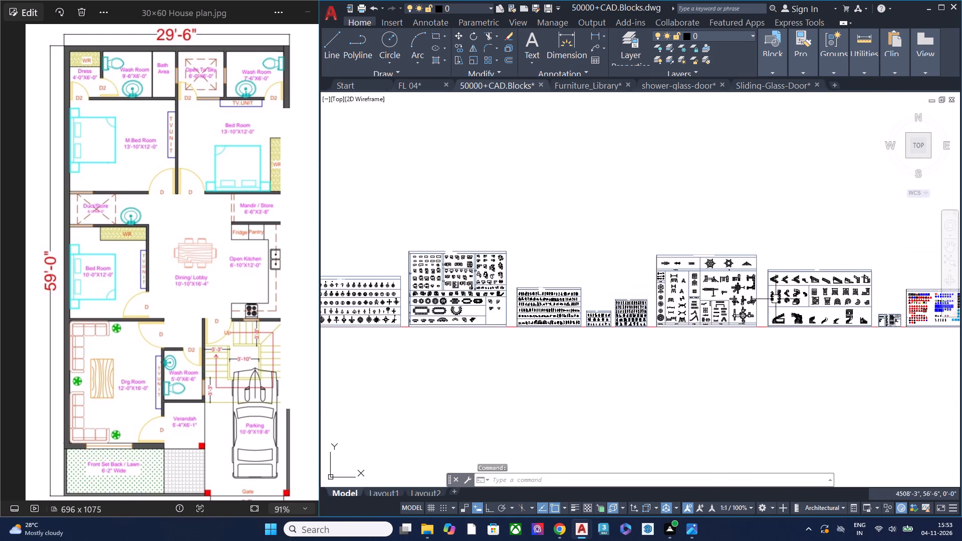
{"action": "middle_click_drag", "start_coordinate": [770, 300], "coordinate": [457, 303]}
{"action": "middle_click_drag", "start_coordinate": [822, 294], "coordinate": [507, 303]}
{"action": "scroll", "coordinate": [610, 302], "scroll_direction": "up", "scroll_amount": 2}
{"action": "middle_click_drag", "start_coordinate": [672, 333], "coordinate": [538, 299]}
{"action": "scroll", "coordinate": [534, 310], "scroll_direction": "up", "scroll_amount": 3}
{"action": "left_click_drag", "start_coordinate": [457, 400], "coordinate": [453, 393]}
{"action": "left_click", "coordinate": [377, 287]}
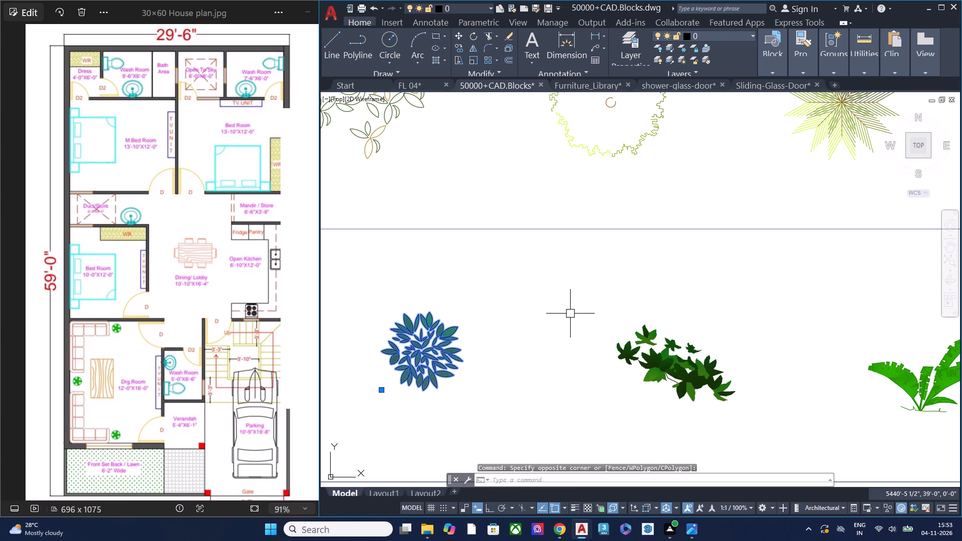
{"action": "key", "text": "ctrl+c"}
Paste the plant block into FL 04 at the lower-left wall corner of the open-to-sky area between the washrooms.
{"action": "left_click", "coordinate": [405, 87]}
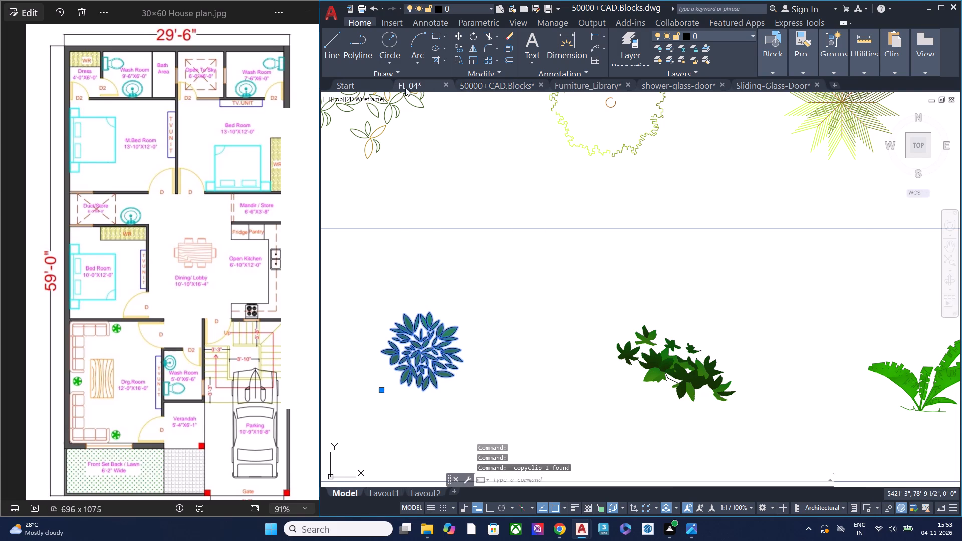
{"action": "key", "text": "ctrl+v"}
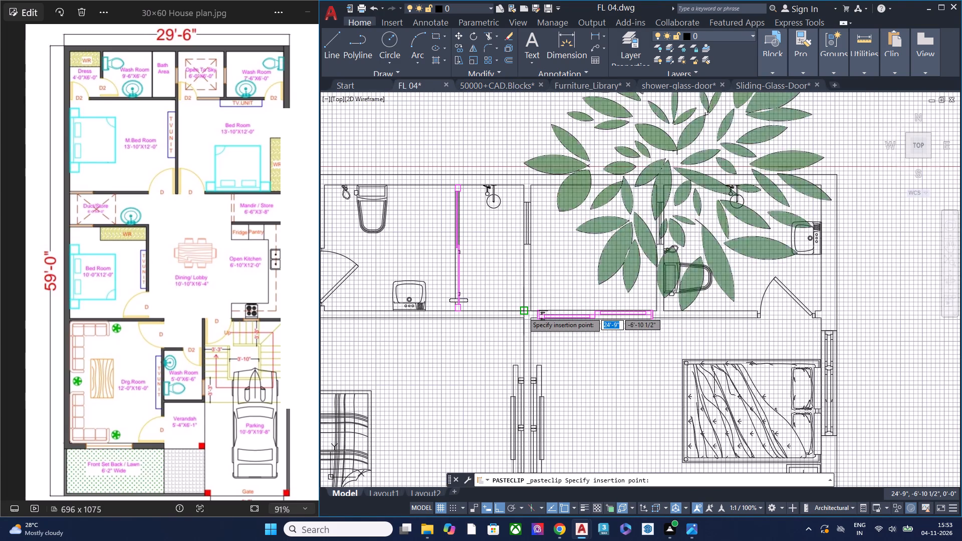
{"action": "left_click", "coordinate": [523, 312]}
{"action": "scroll", "coordinate": [612, 273], "scroll_direction": "down", "scroll_amount": 2}
{"action": "scroll", "coordinate": [659, 203], "scroll_direction": "up", "scroll_amount": 2}
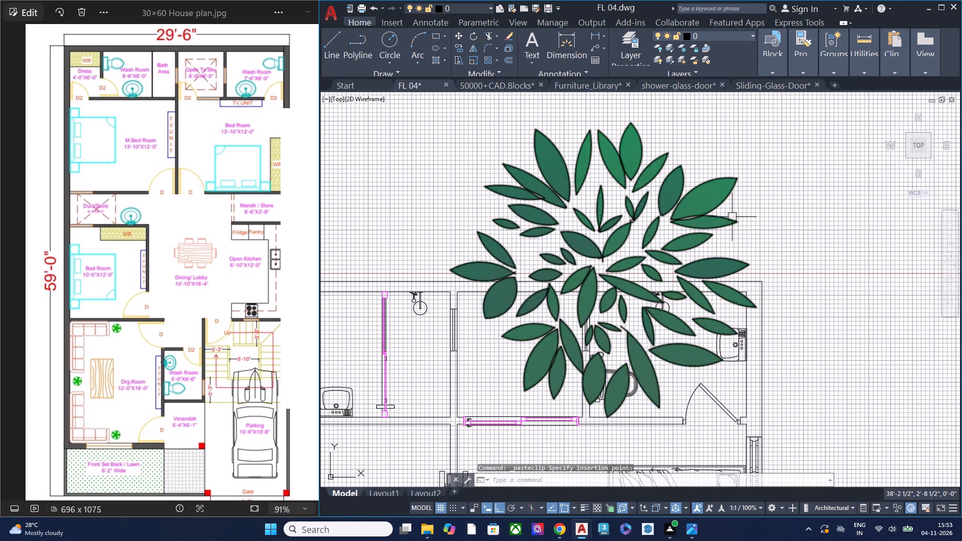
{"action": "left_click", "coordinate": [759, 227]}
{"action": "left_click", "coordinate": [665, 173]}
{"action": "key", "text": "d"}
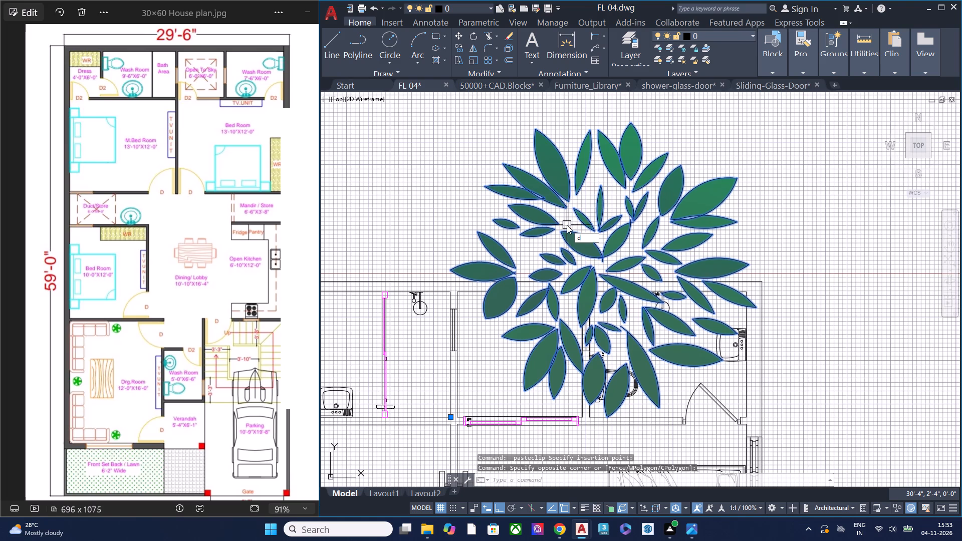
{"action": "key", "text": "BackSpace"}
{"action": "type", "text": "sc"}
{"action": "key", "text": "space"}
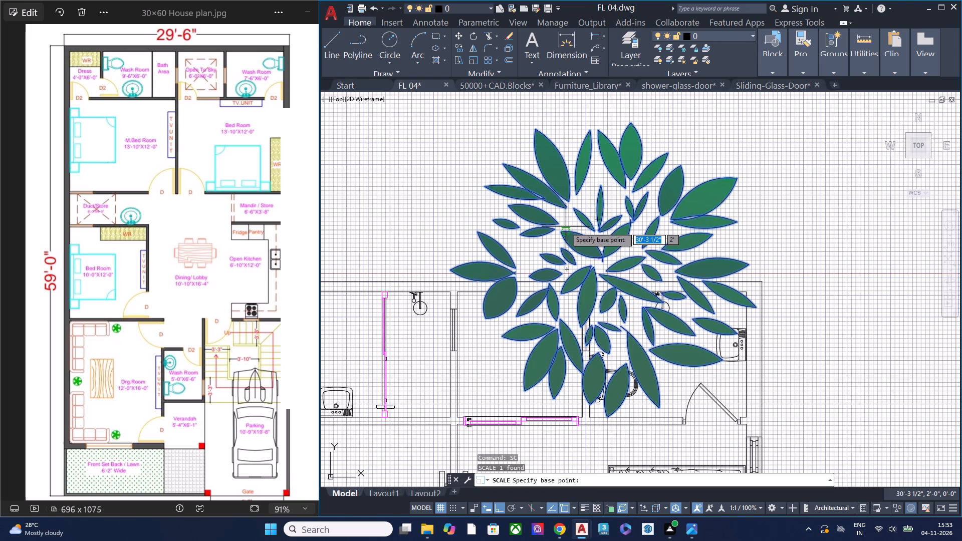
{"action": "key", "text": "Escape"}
Scale the pasted plant down freehand from a base point near its centre to a small fraction of its size.
{"action": "left_click", "coordinate": [603, 229]}
{"action": "type", "text": "sc"}
{"action": "left_click", "coordinate": [650, 267]}
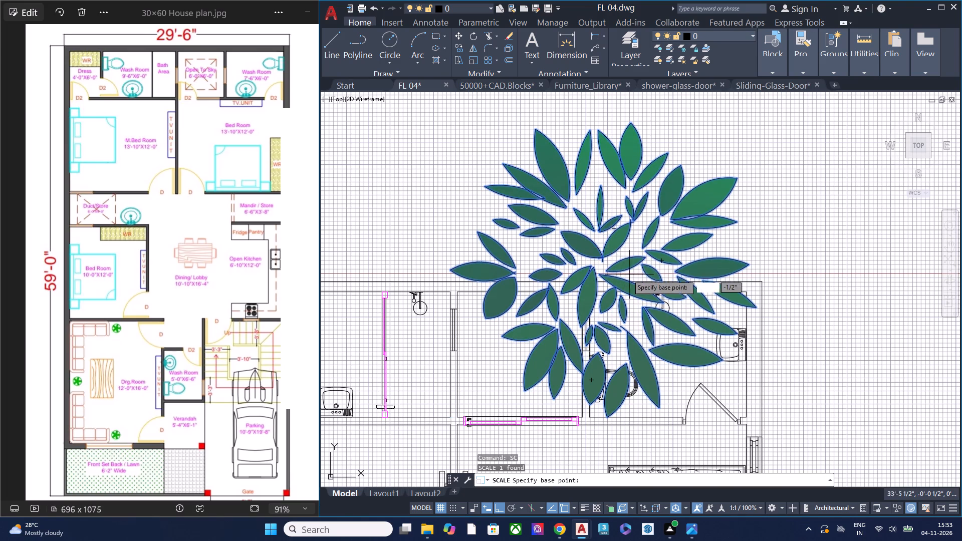
{"action": "left_click", "coordinate": [607, 270]}
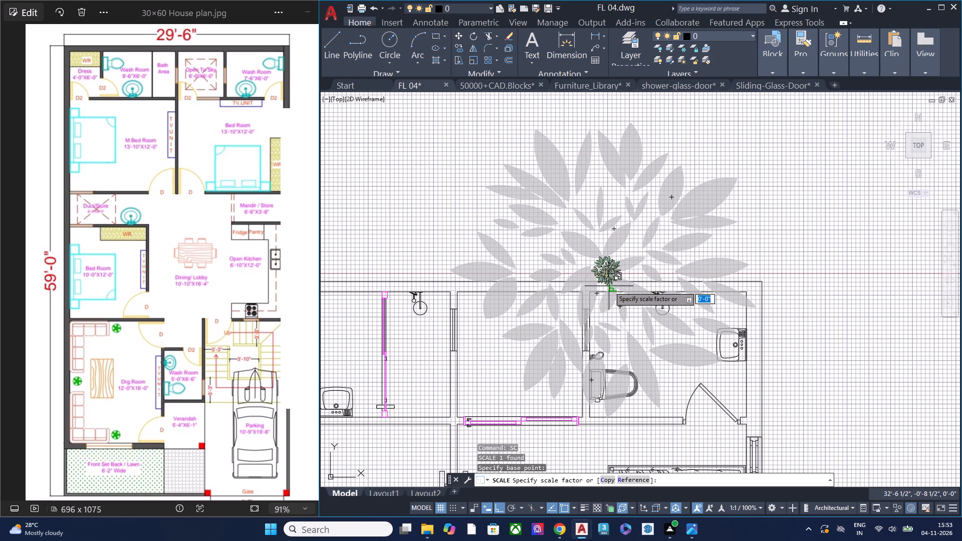
{"action": "left_click", "coordinate": [610, 285]}
Scale the plant down again freehand from its centre, to roughly a third of its current width.
{"action": "scroll", "coordinate": [592, 278], "scroll_direction": "up", "scroll_amount": 4}
{"action": "left_click", "coordinate": [645, 260]}
{"action": "scroll", "coordinate": [570, 236], "scroll_direction": "down", "scroll_amount": 2}
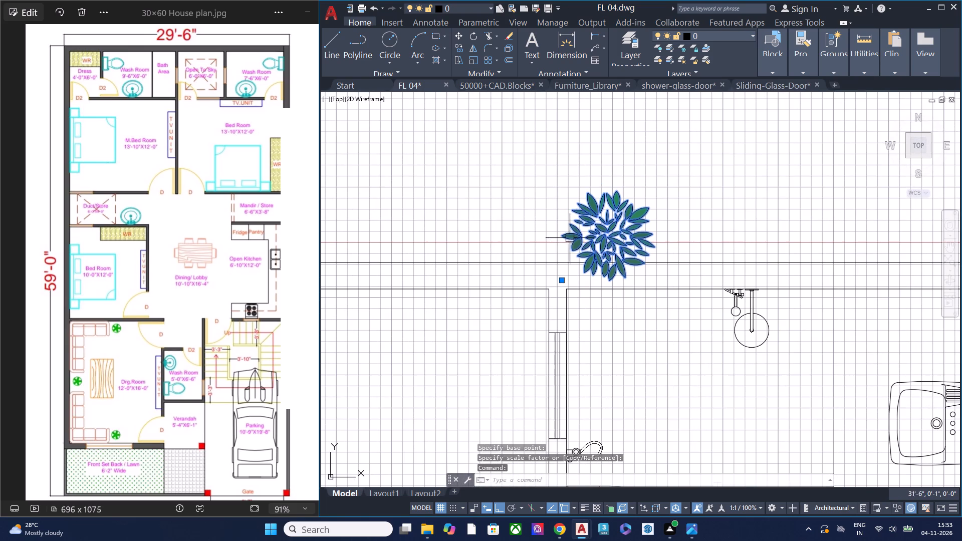
{"action": "key", "text": "s"}
{"action": "type", "text": "c"}
{"action": "key", "text": "space"}
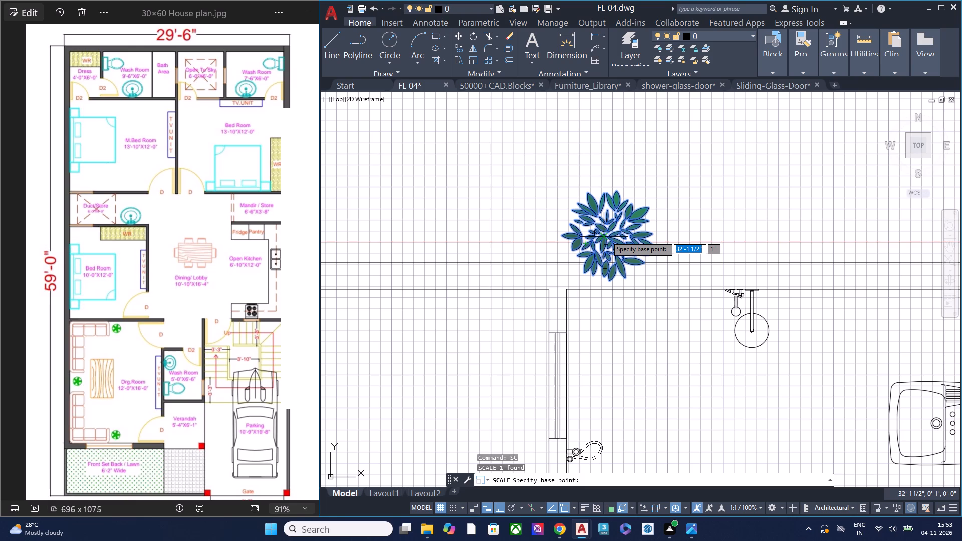
{"action": "left_click", "coordinate": [606, 236]}
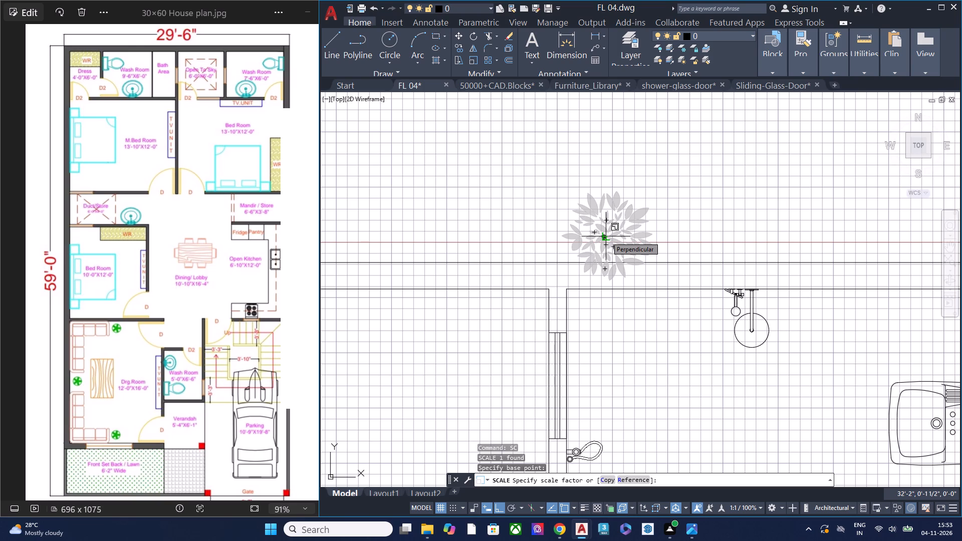
{"action": "left_click", "coordinate": [609, 254]}
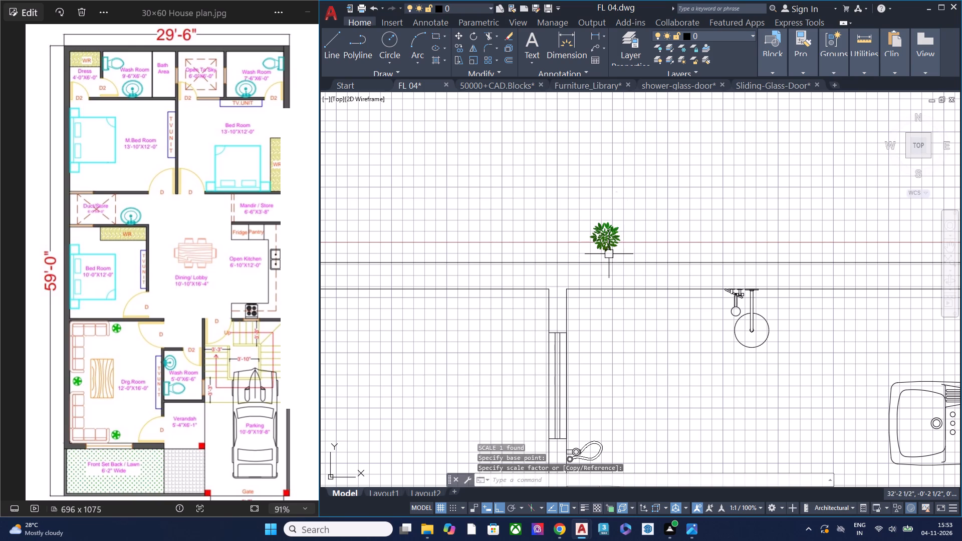
Scale the small plant up freehand about its centre by a factor of about 2.
{"action": "left_click", "coordinate": [629, 246]}
{"action": "left_click", "coordinate": [603, 224]}
{"action": "scroll", "coordinate": [630, 230], "scroll_direction": "down", "scroll_amount": 3}
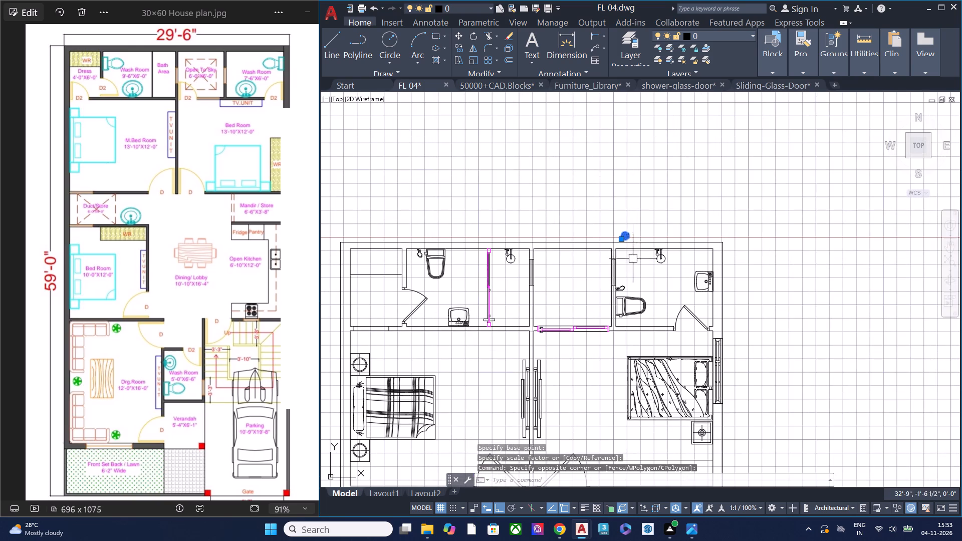
{"action": "middle_click_drag", "start_coordinate": [603, 258], "coordinate": [656, 215]}
{"action": "scroll", "coordinate": [680, 194], "scroll_direction": "up", "scroll_amount": 4}
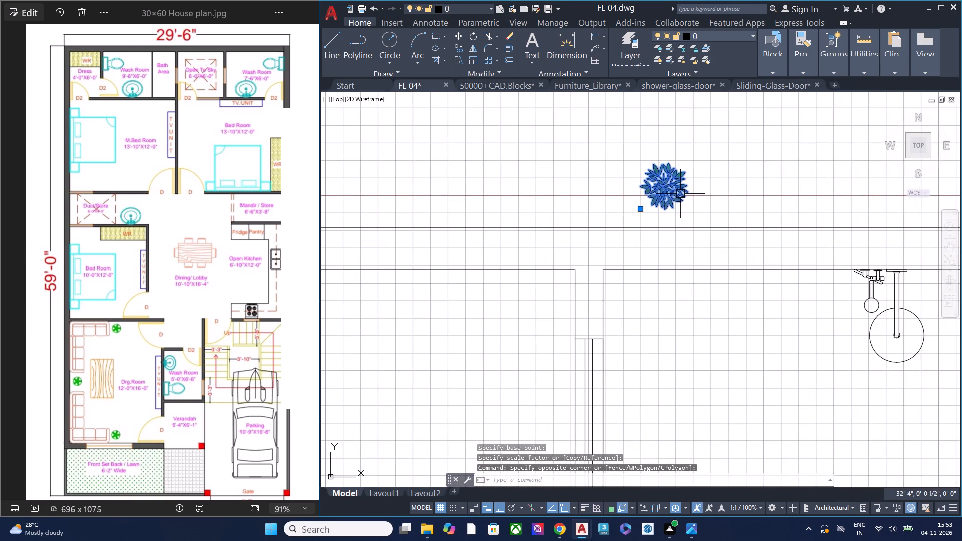
{"action": "scroll", "coordinate": [684, 213], "scroll_direction": "down", "scroll_amount": 3}
{"action": "type", "text": "sc"}
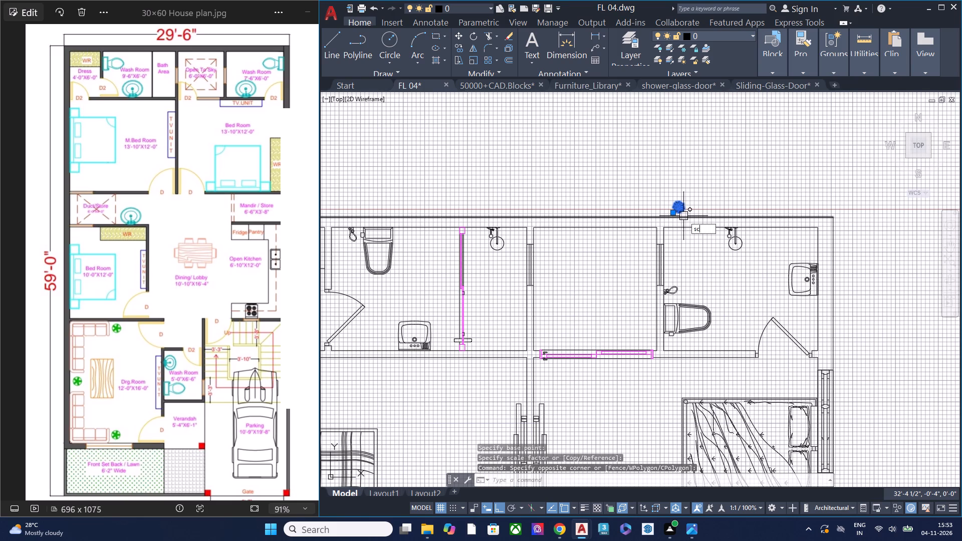
{"action": "scroll", "coordinate": [638, 249], "scroll_direction": "up", "scroll_amount": 1}
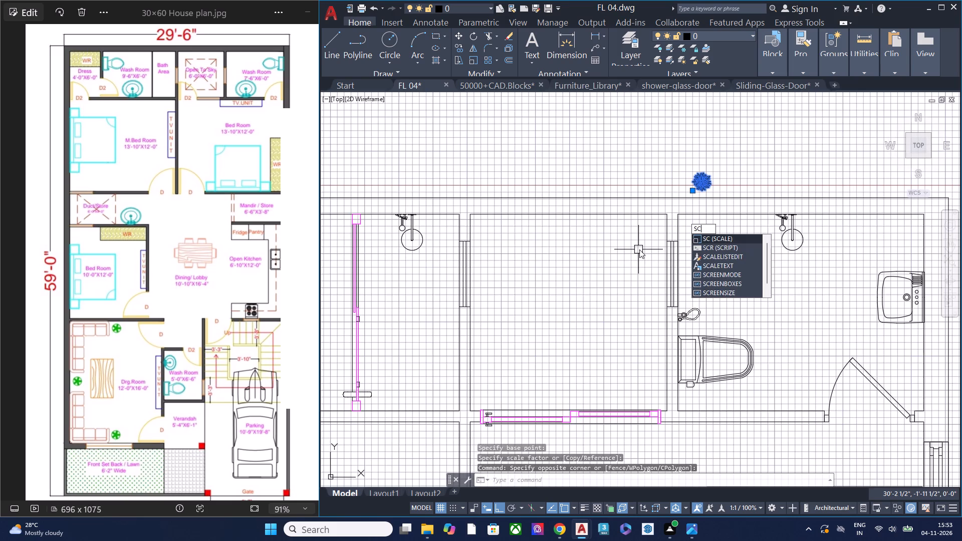
{"action": "left_click", "coordinate": [724, 235]}
{"action": "left_click", "coordinate": [704, 182]}
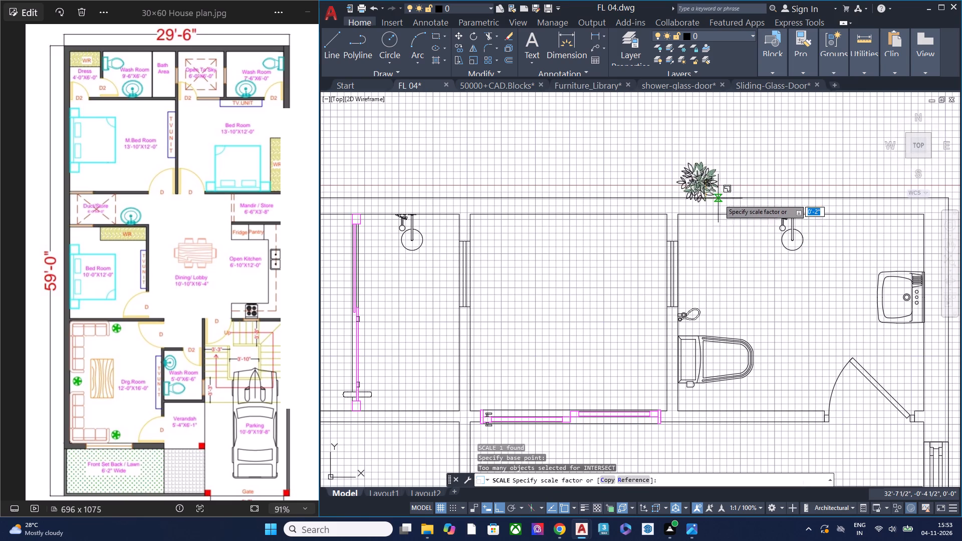
{"action": "left_click", "coordinate": [719, 201]}
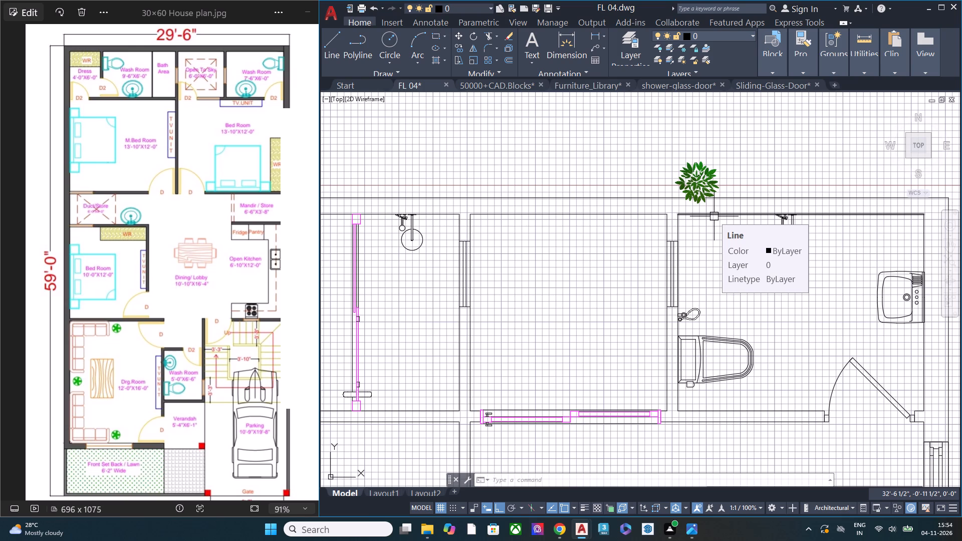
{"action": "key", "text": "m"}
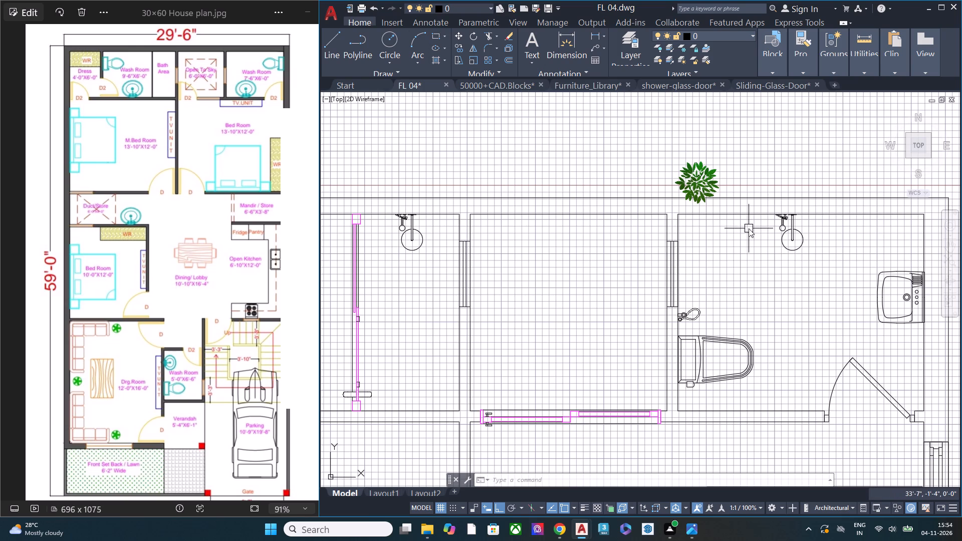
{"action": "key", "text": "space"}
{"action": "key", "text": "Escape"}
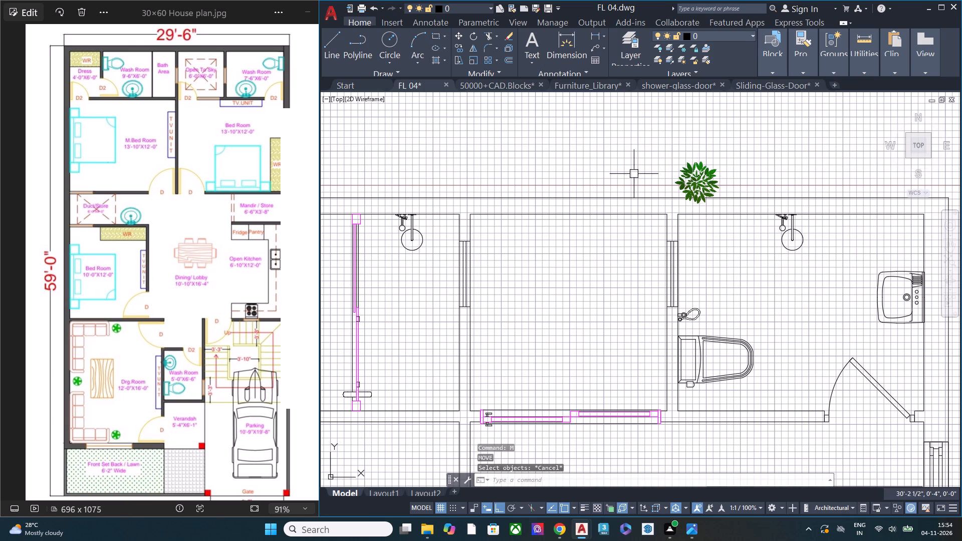
Move the plant horizontally and vertically into the upper-left corner of the open-to-sky area.
{"action": "left_click", "coordinate": [715, 180]}
{"action": "key", "text": "m"}
{"action": "key", "text": "space"}
{"action": "left_click", "coordinate": [770, 162]}
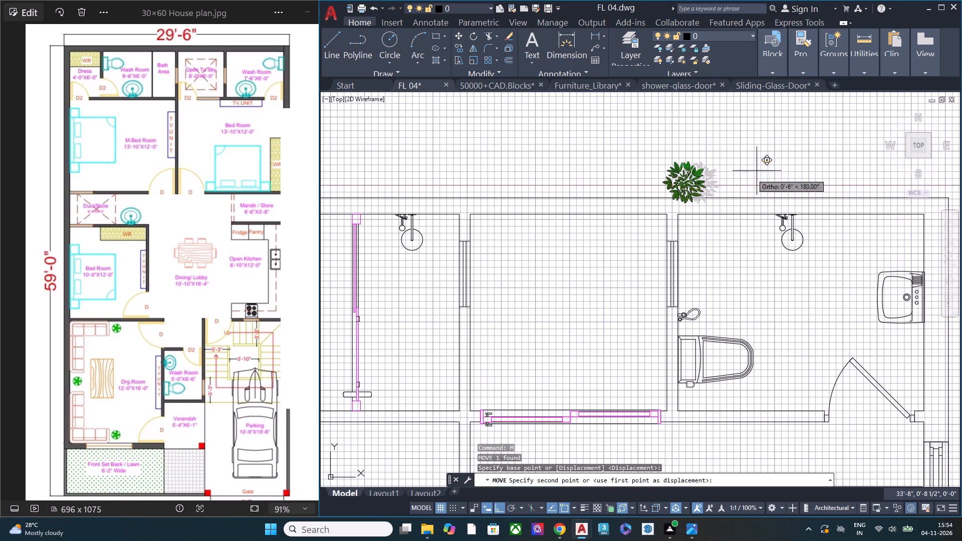
{"action": "left_click", "coordinate": [567, 282]}
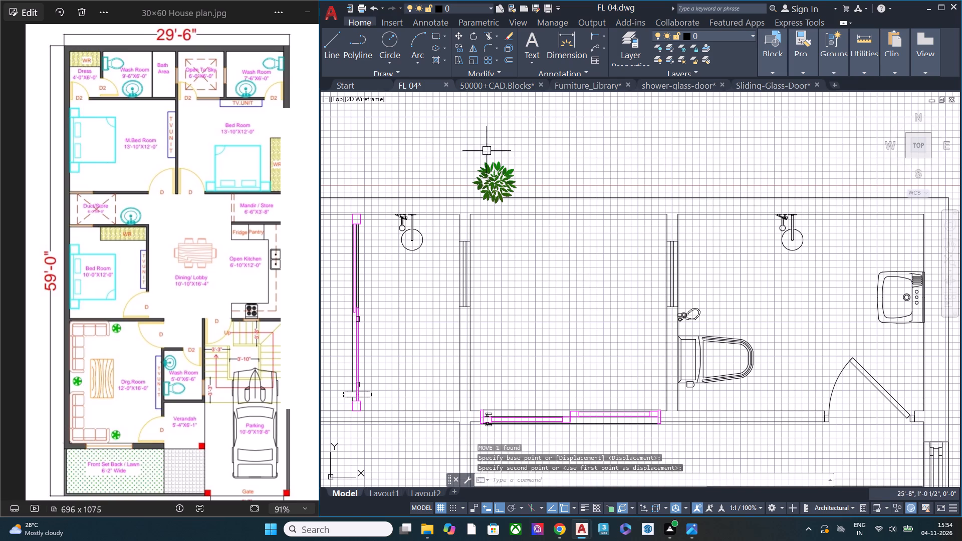
{"action": "left_click", "coordinate": [497, 172]}
{"action": "type", "text": "m"}
{"action": "key", "text": "space"}
{"action": "left_click", "coordinate": [555, 122]}
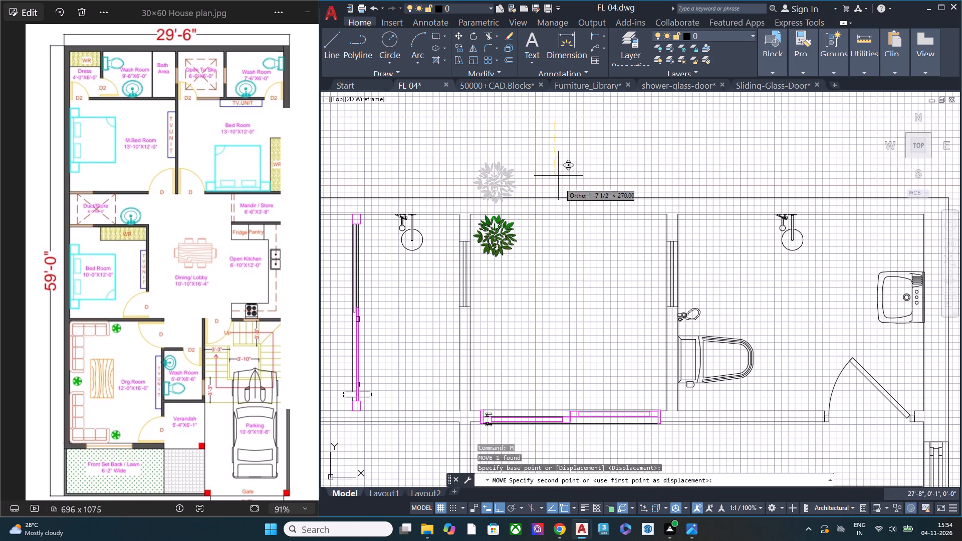
{"action": "left_click", "coordinate": [564, 181]}
Copy the plant about 4'-5" horizontally into the upper-right corner of the open-to-sky area.
{"action": "left_click", "coordinate": [500, 281]}
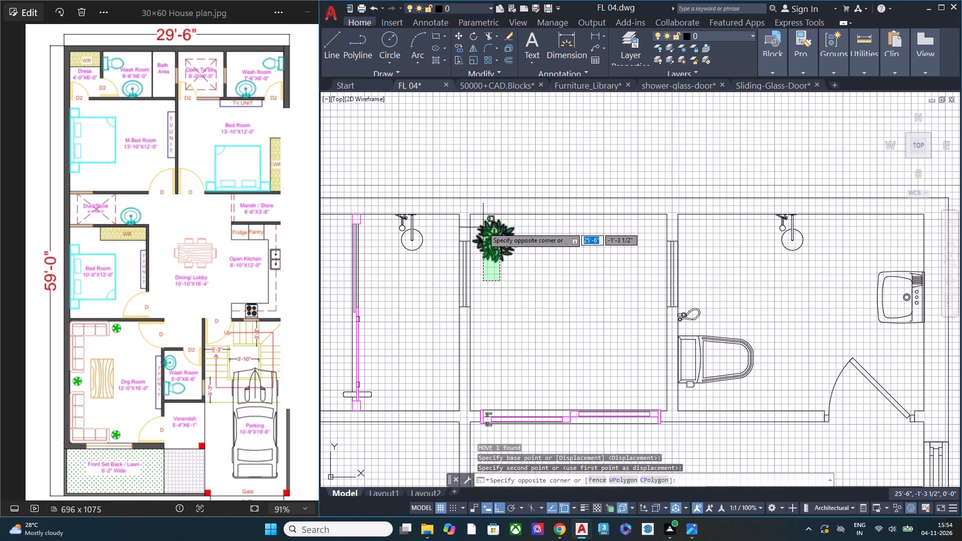
{"action": "left_click", "coordinate": [483, 227]}
{"action": "key", "text": "c"}
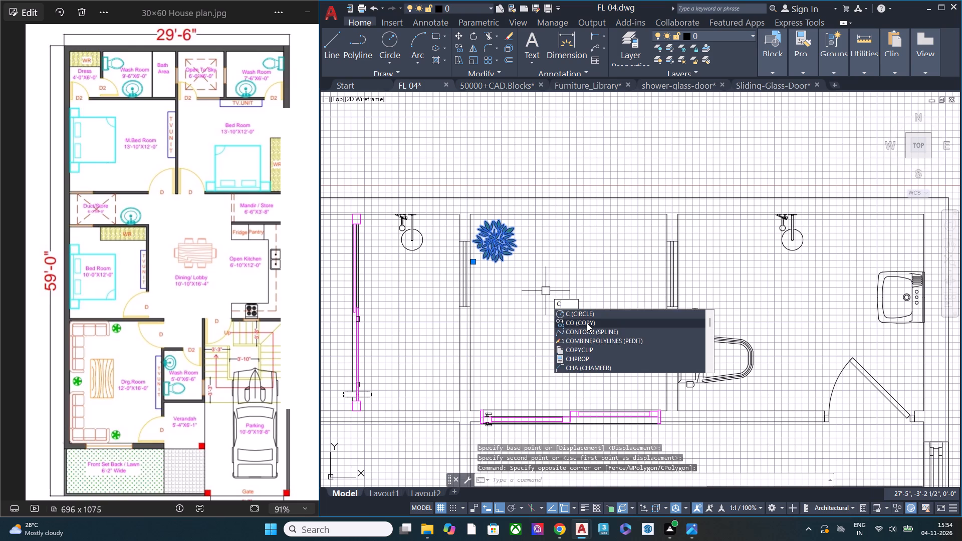
{"action": "left_click", "coordinate": [587, 323]}
{"action": "left_click", "coordinate": [514, 304]}
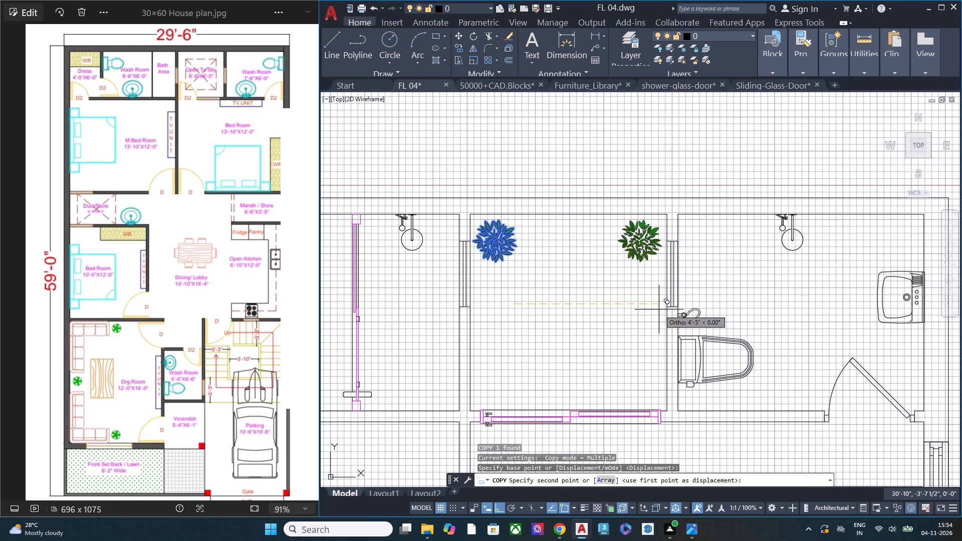
{"action": "left_click", "coordinate": [659, 310]}
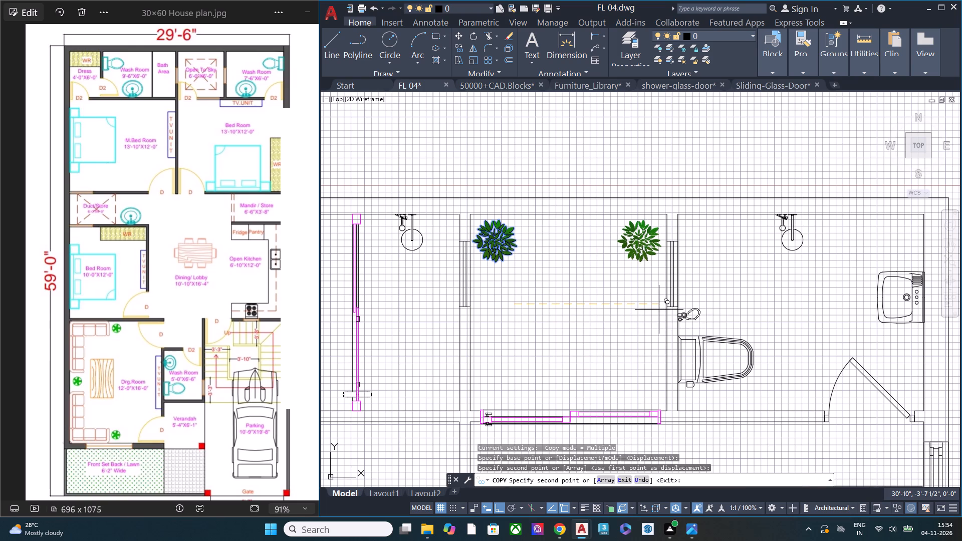
{"action": "key", "text": "Escape"}
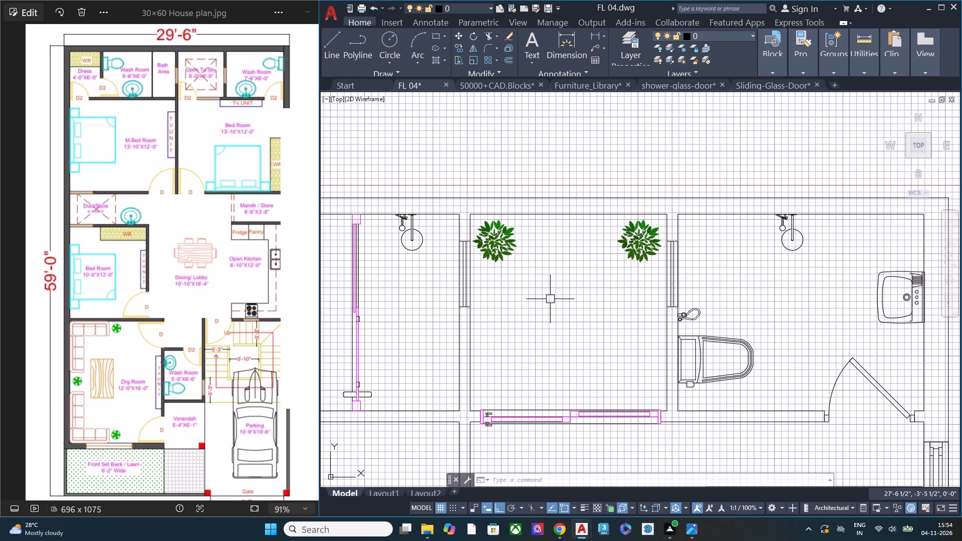
Review the furnished plan from the open-to-sky area and washrooms through the bedrooms to the dining area, kitchen and staircase.
{"action": "key", "text": "Escape"}
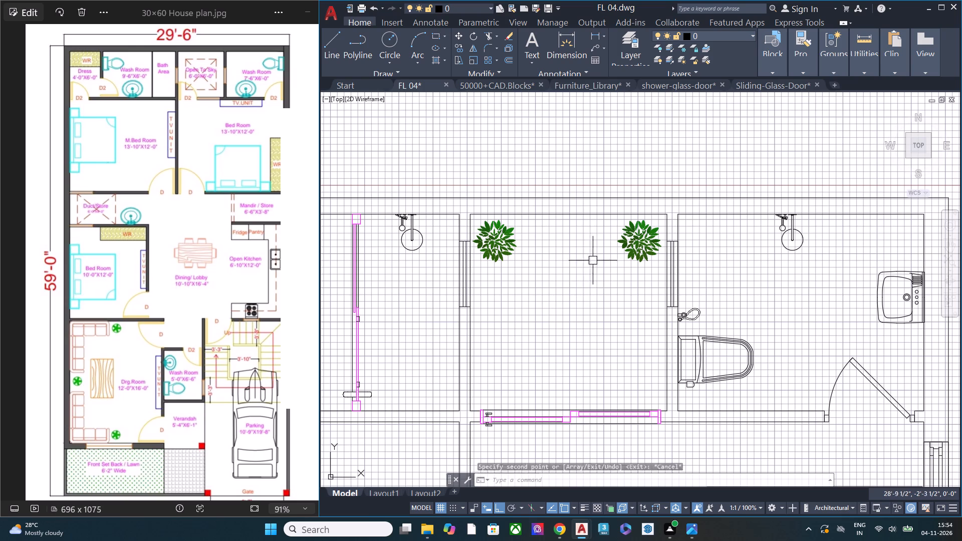
{"action": "scroll", "coordinate": [536, 259], "scroll_direction": "down", "scroll_amount": 2}
{"action": "middle_click_drag", "start_coordinate": [581, 305], "coordinate": [577, 238]}
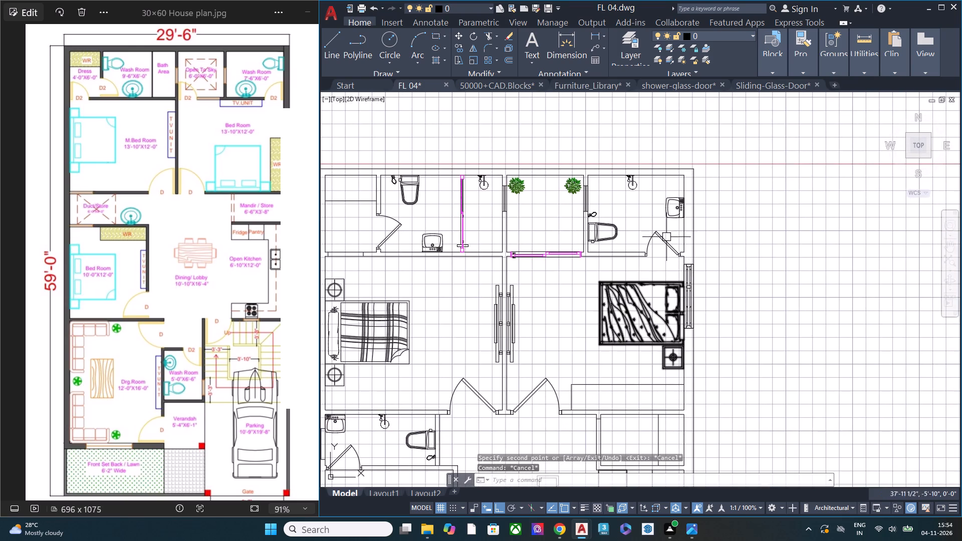
{"action": "scroll", "coordinate": [530, 185], "scroll_direction": "up", "scroll_amount": 2}
{"action": "scroll", "coordinate": [578, 189], "scroll_direction": "down", "scroll_amount": 2}
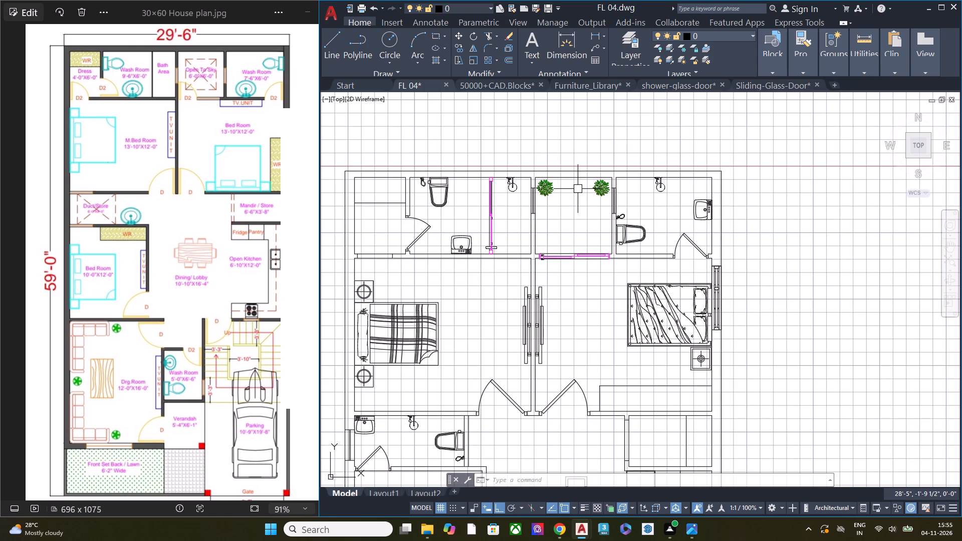
{"action": "key", "text": "2"}
{"action": "key", "text": "Escape"}
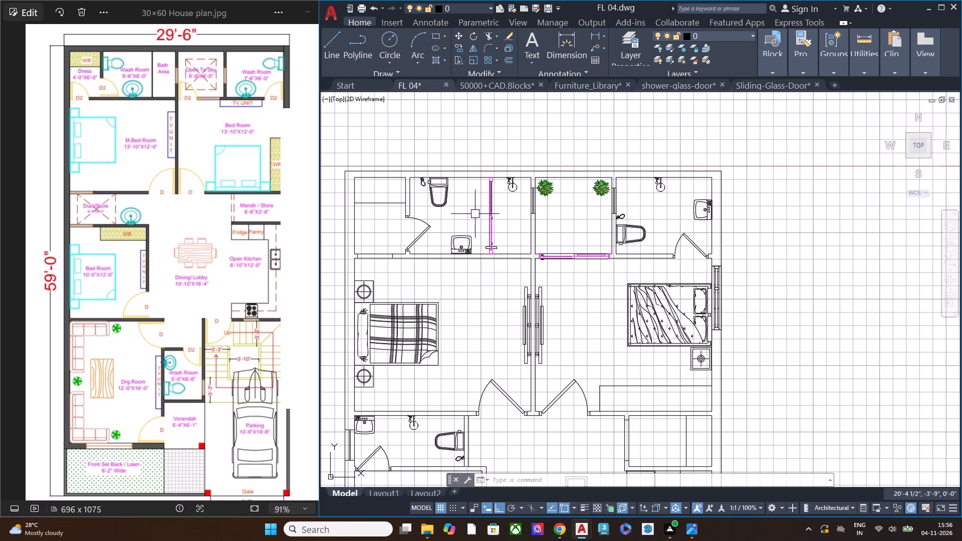
{"action": "scroll", "coordinate": [547, 198], "scroll_direction": "up", "scroll_amount": 1}
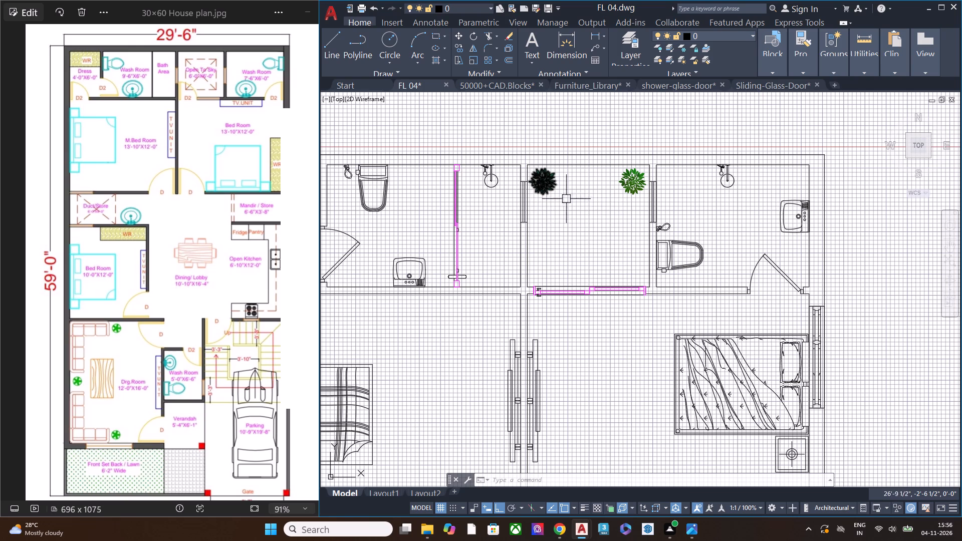
{"action": "scroll", "coordinate": [582, 224], "scroll_direction": "down", "scroll_amount": 1}
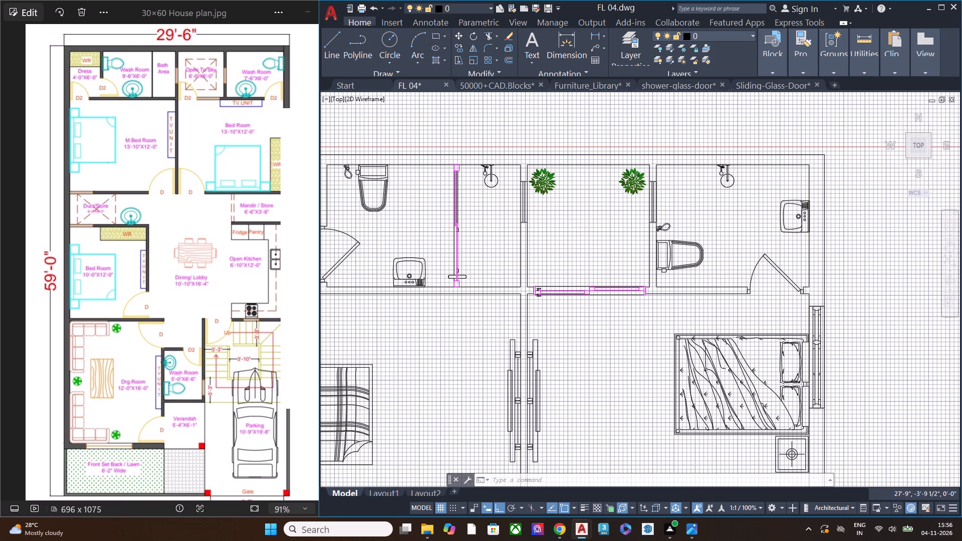
{"action": "middle_click_drag", "start_coordinate": [579, 318], "coordinate": [544, 215]}
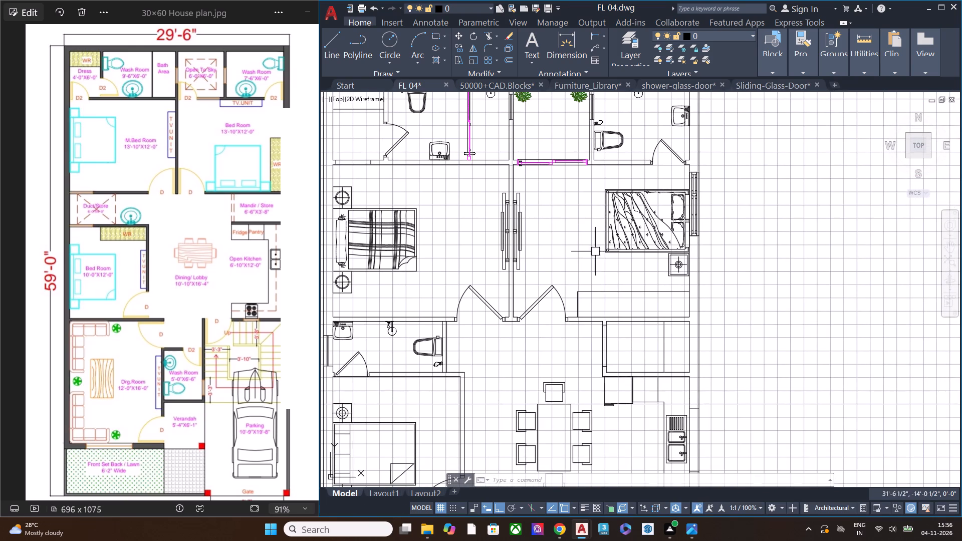
{"action": "middle_click_drag", "start_coordinate": [586, 281], "coordinate": [510, 174]}
{"action": "scroll", "coordinate": [510, 174], "scroll_direction": "up", "scroll_amount": 1}
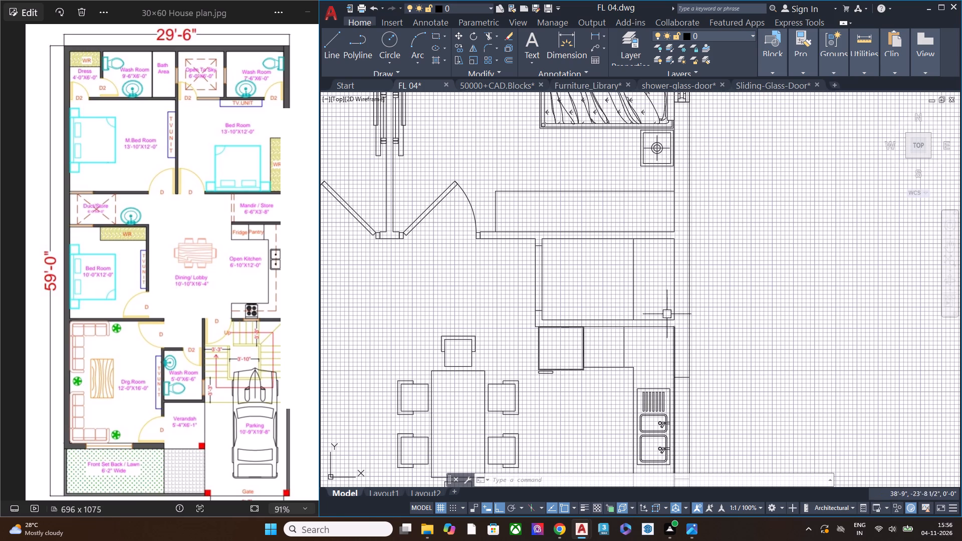
{"action": "scroll", "coordinate": [608, 209], "scroll_direction": "down", "scroll_amount": 1}
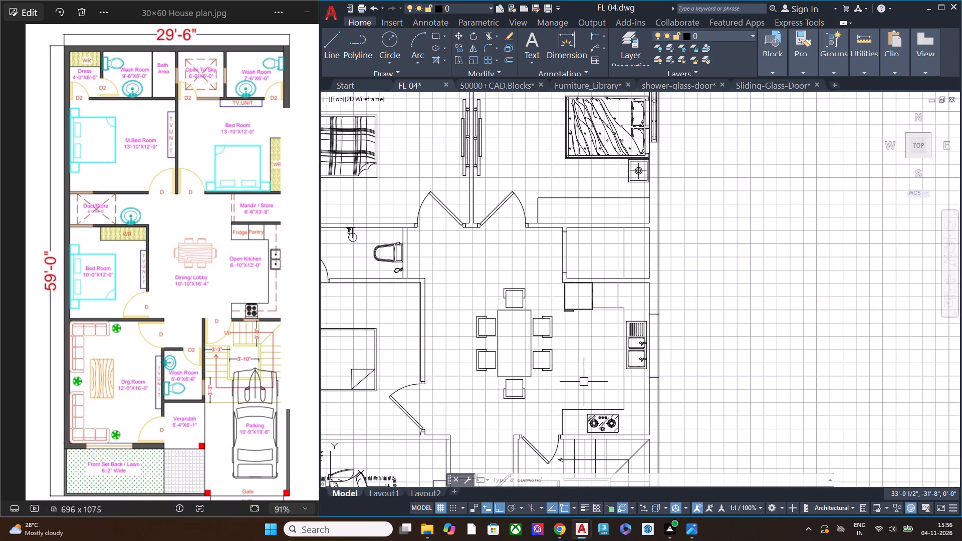
{"action": "middle_click_drag", "start_coordinate": [584, 382], "coordinate": [647, 264]}
{"action": "scroll", "coordinate": [497, 264], "scroll_direction": "up", "scroll_amount": 1}
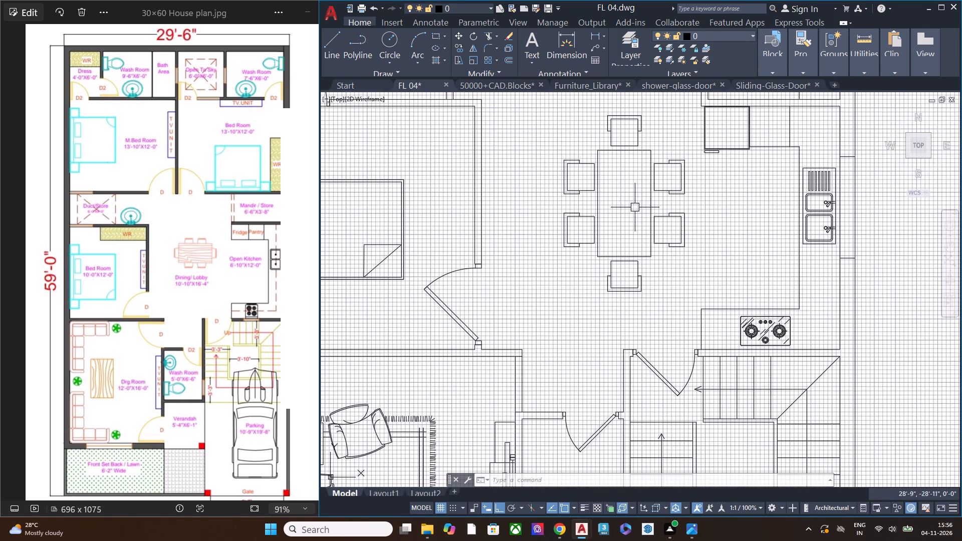
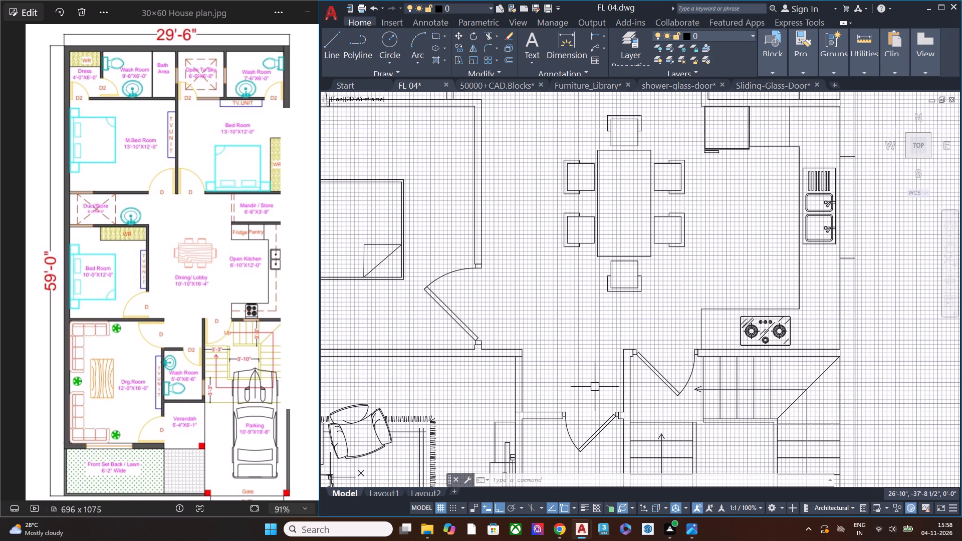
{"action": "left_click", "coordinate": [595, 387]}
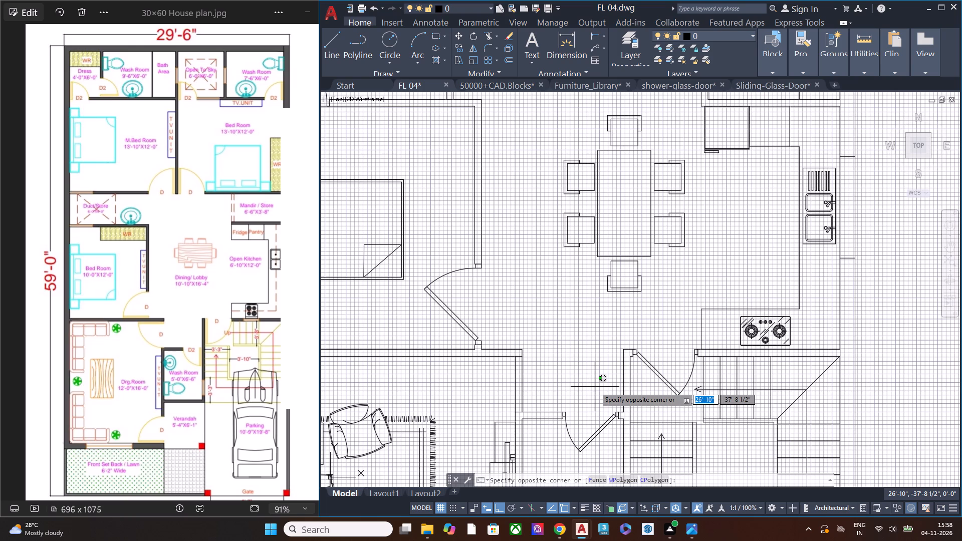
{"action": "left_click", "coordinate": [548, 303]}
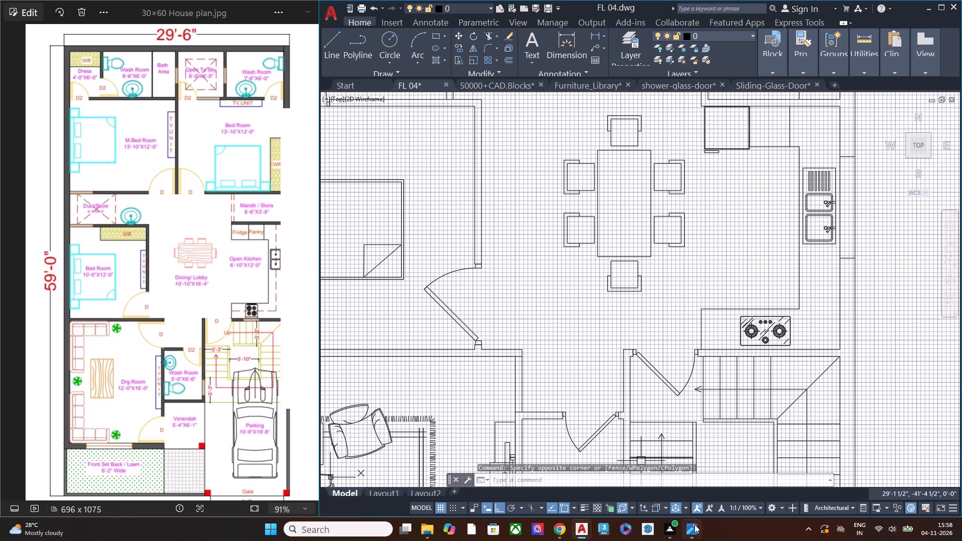
Switch to the reference image 30×60 House plan.jpg in the image viewer.
{"action": "left_click", "coordinate": [694, 530]}
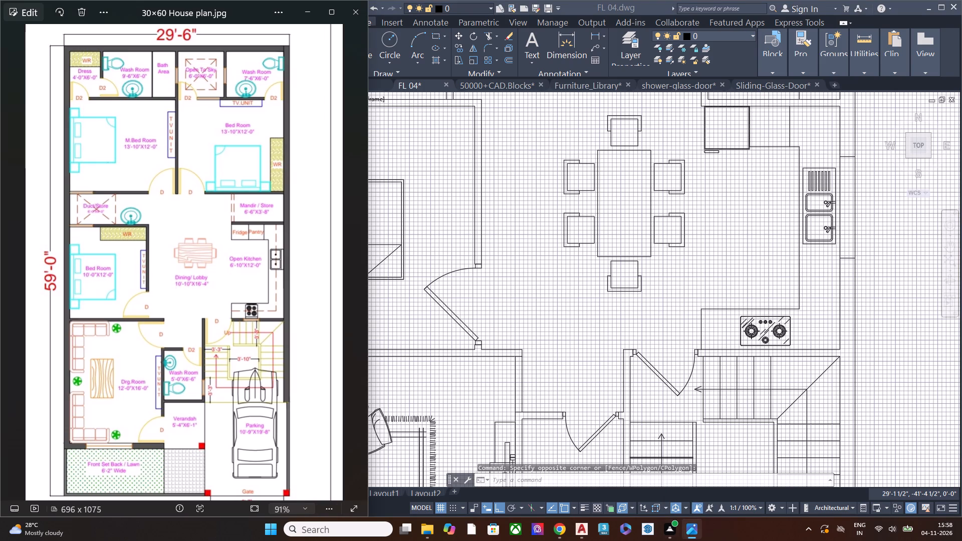
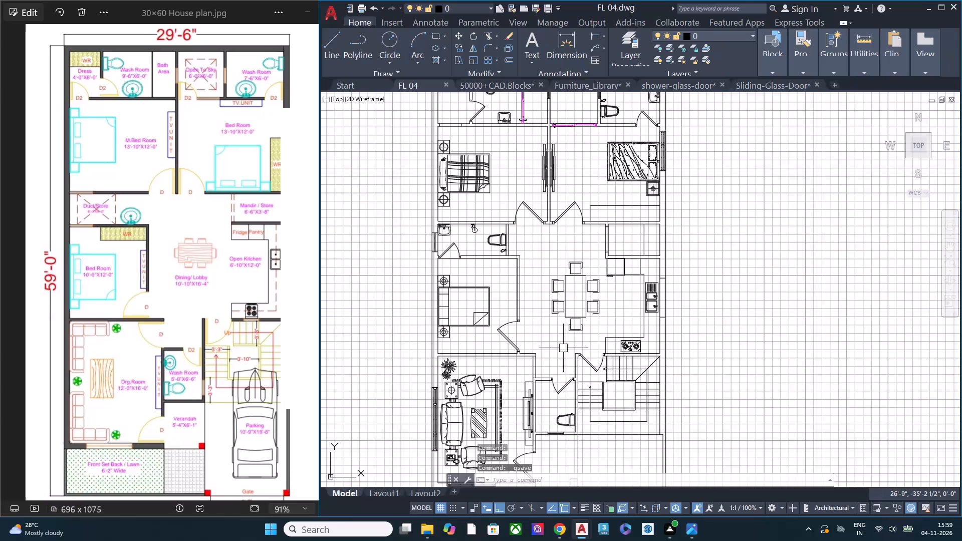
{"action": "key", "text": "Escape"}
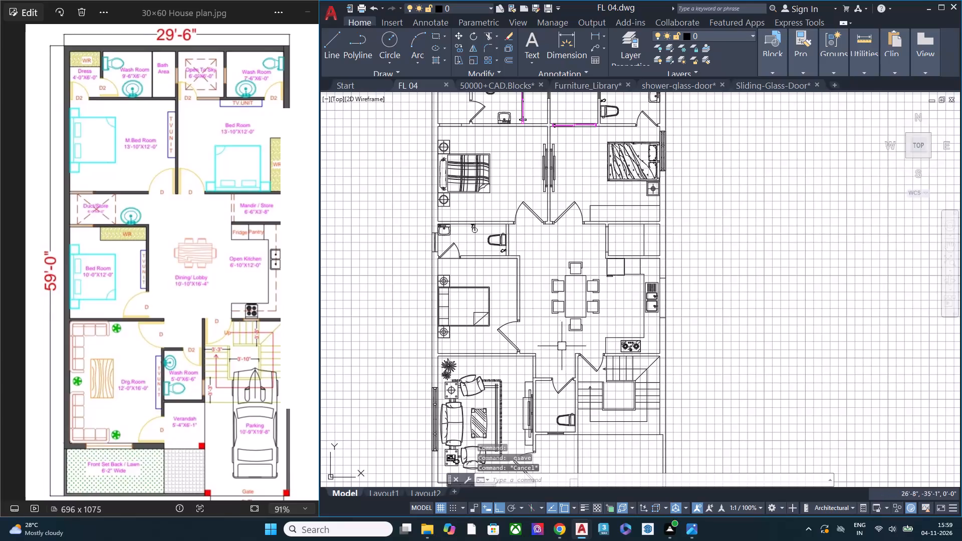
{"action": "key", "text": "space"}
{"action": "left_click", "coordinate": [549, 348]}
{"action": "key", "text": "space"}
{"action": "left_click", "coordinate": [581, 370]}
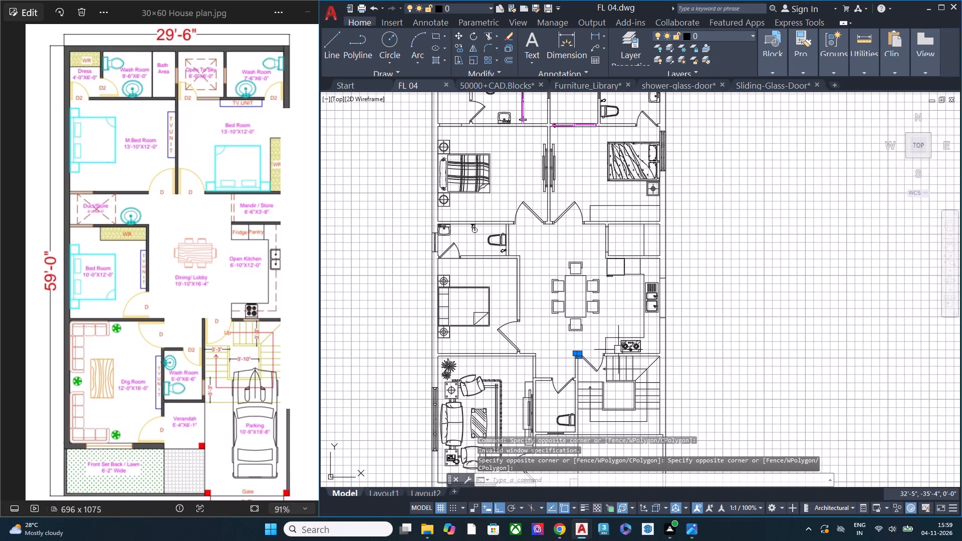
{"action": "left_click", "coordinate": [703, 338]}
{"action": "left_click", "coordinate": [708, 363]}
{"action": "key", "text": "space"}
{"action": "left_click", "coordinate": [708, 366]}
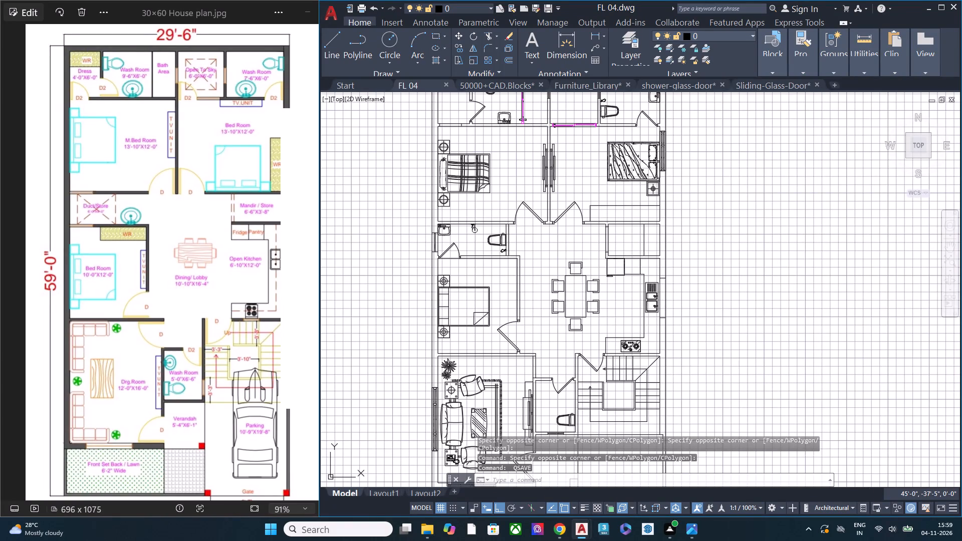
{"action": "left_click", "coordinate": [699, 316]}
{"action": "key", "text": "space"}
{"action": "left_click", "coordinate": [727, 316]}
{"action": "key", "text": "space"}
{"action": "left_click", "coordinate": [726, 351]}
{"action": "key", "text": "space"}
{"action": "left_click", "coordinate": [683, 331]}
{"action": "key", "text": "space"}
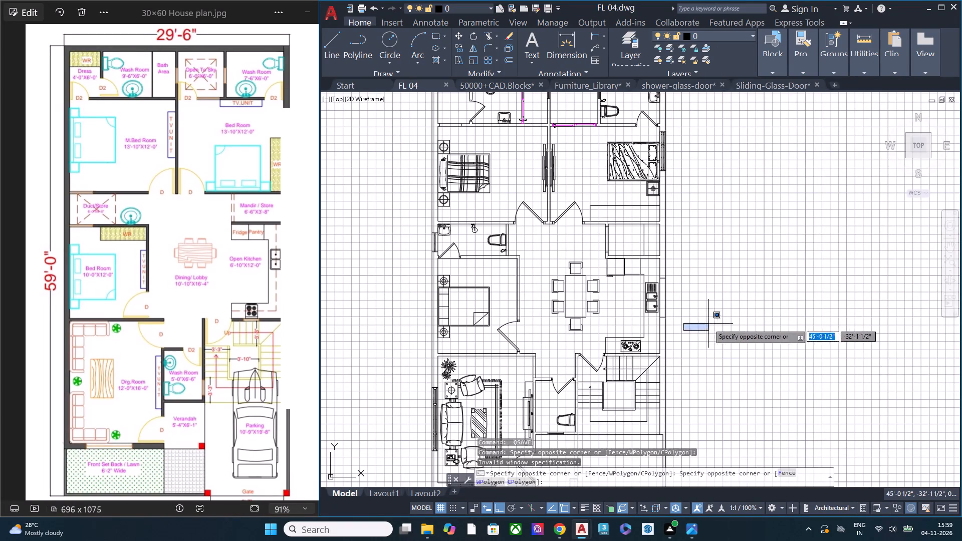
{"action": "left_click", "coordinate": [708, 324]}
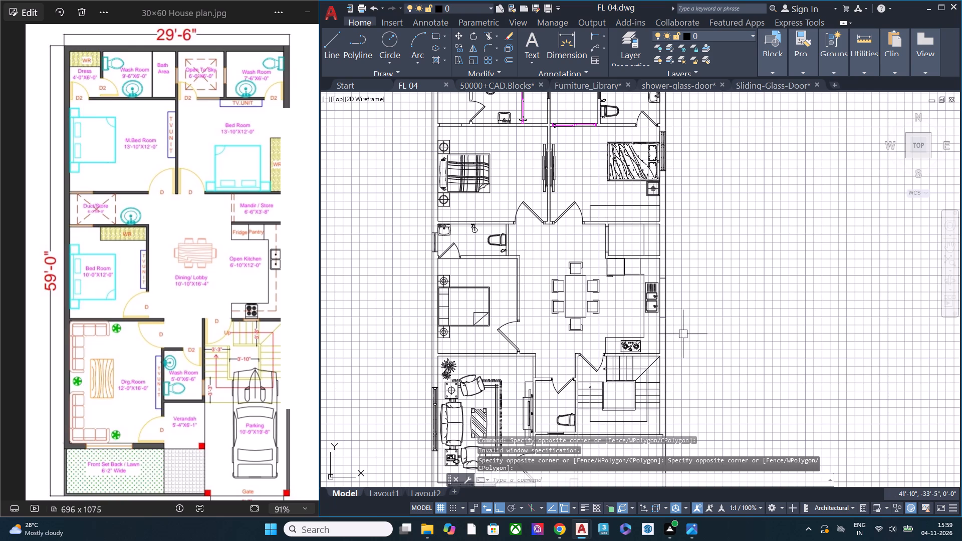
Examine the kitchen and its cooktop block up close against the reference plan.
{"action": "scroll", "coordinate": [682, 333], "scroll_direction": "up", "scroll_amount": 2}
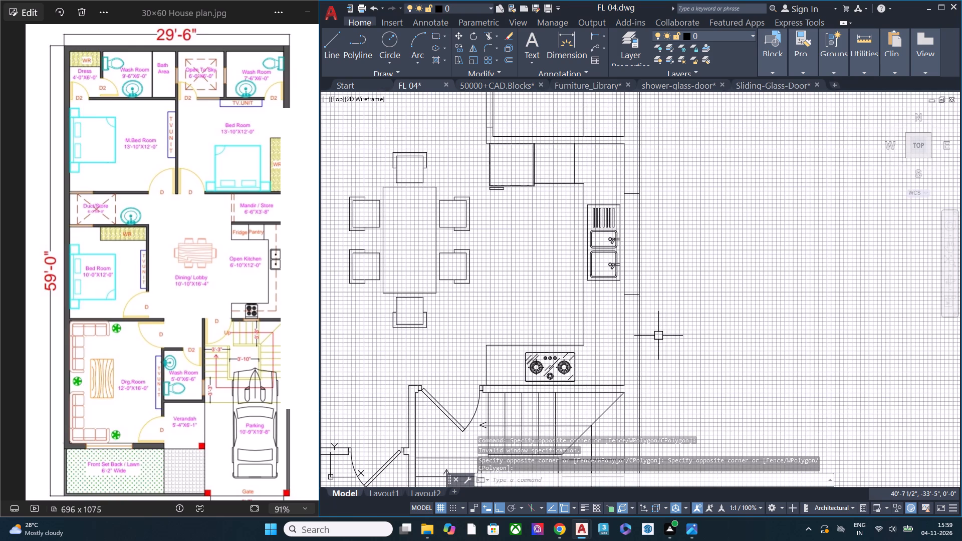
{"action": "key", "text": "z"}
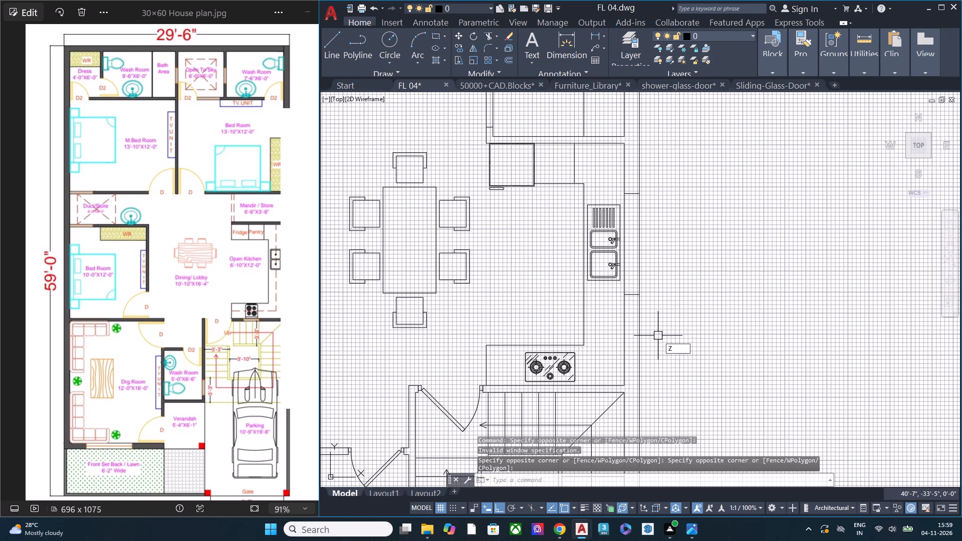
{"action": "left_click", "coordinate": [695, 358]}
{"action": "left_click", "coordinate": [681, 337]}
{"action": "left_click", "coordinate": [714, 356]}
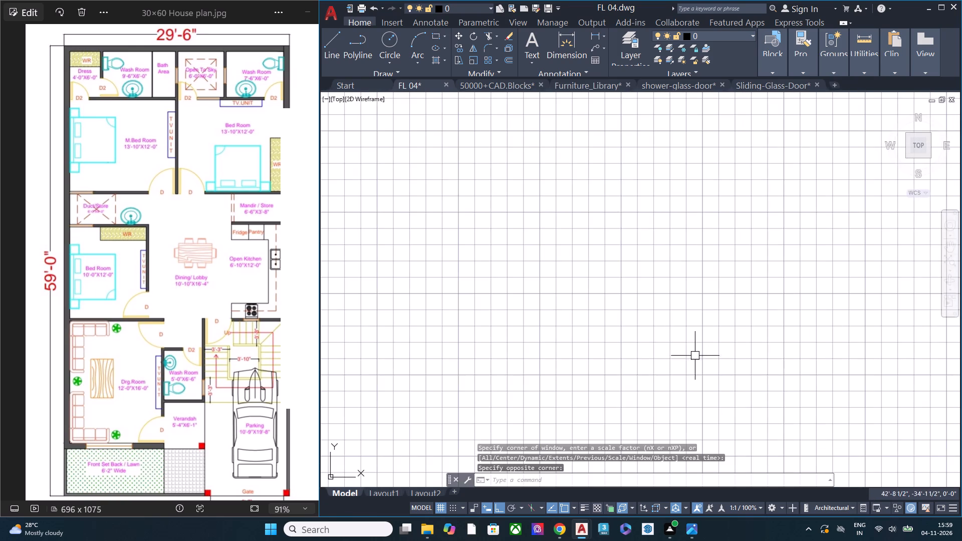
{"action": "scroll", "coordinate": [739, 309], "scroll_direction": "down", "scroll_amount": 3}
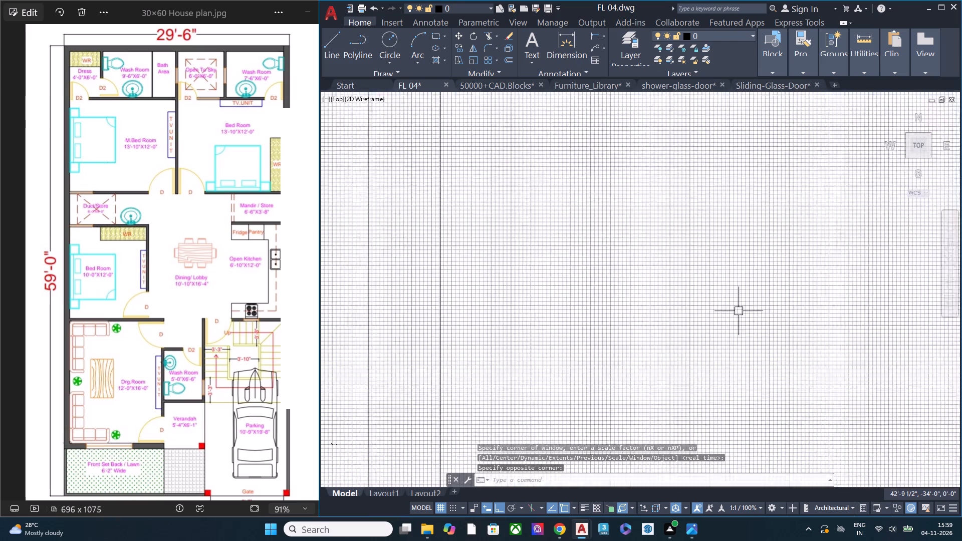
{"action": "scroll", "coordinate": [739, 312], "scroll_direction": "down", "scroll_amount": 4}
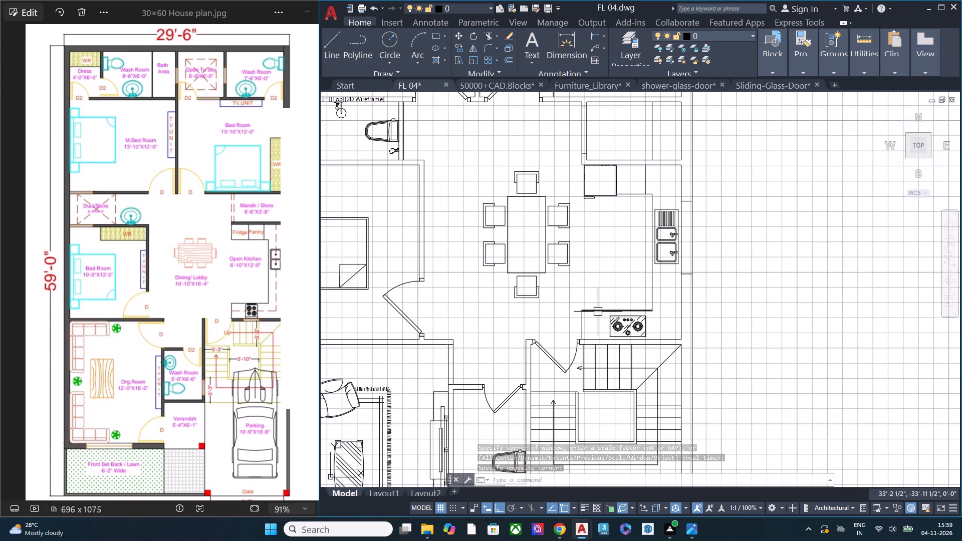
{"action": "key", "text": "space"}
{"action": "scroll", "coordinate": [614, 330], "scroll_direction": "up", "scroll_amount": 1}
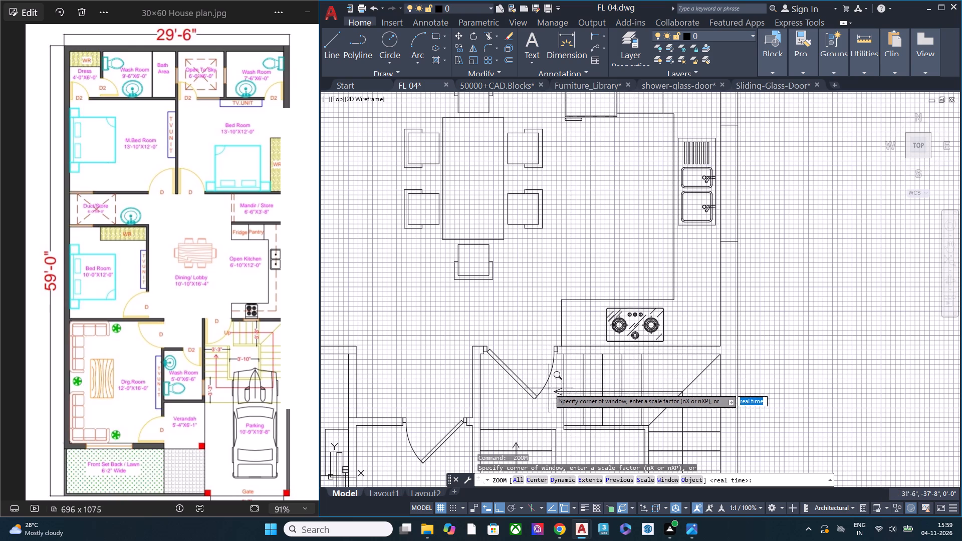
{"action": "left_click", "coordinate": [597, 305]}
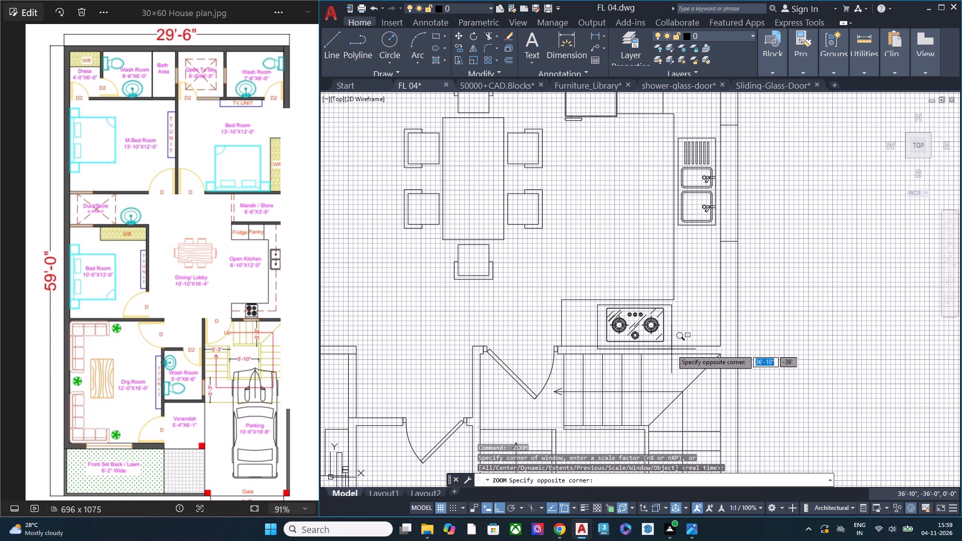
{"action": "left_click", "coordinate": [671, 349]}
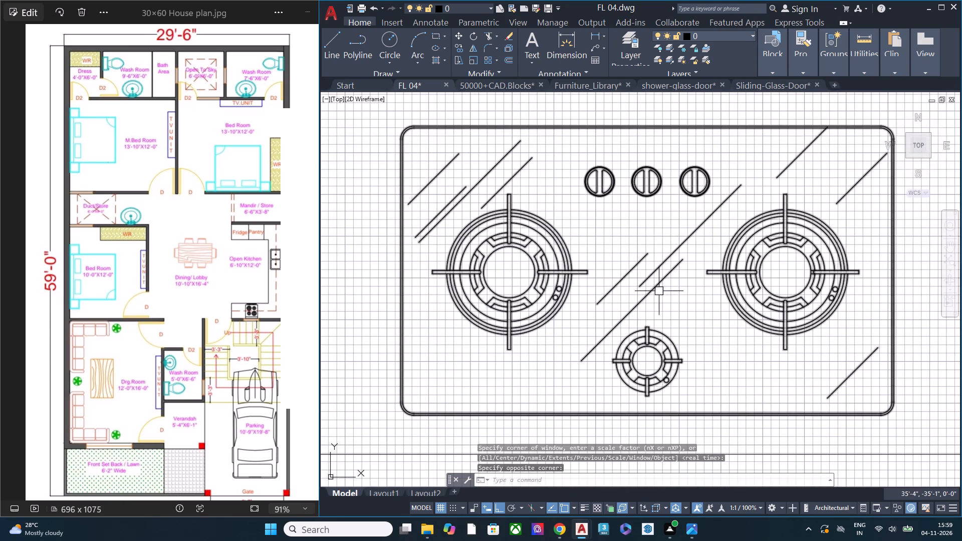
{"action": "middle_click_drag", "start_coordinate": [657, 294], "coordinate": [637, 309]}
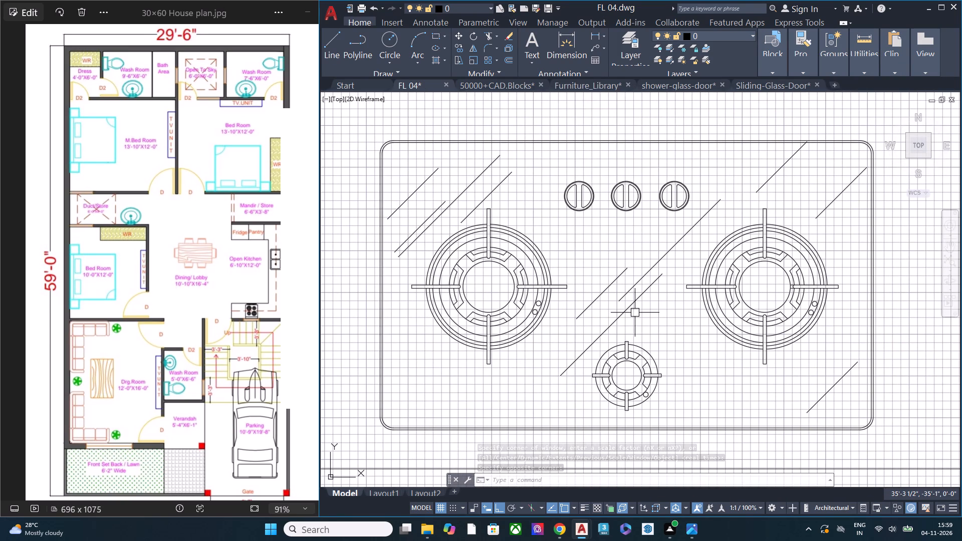
{"action": "key", "text": "space"}
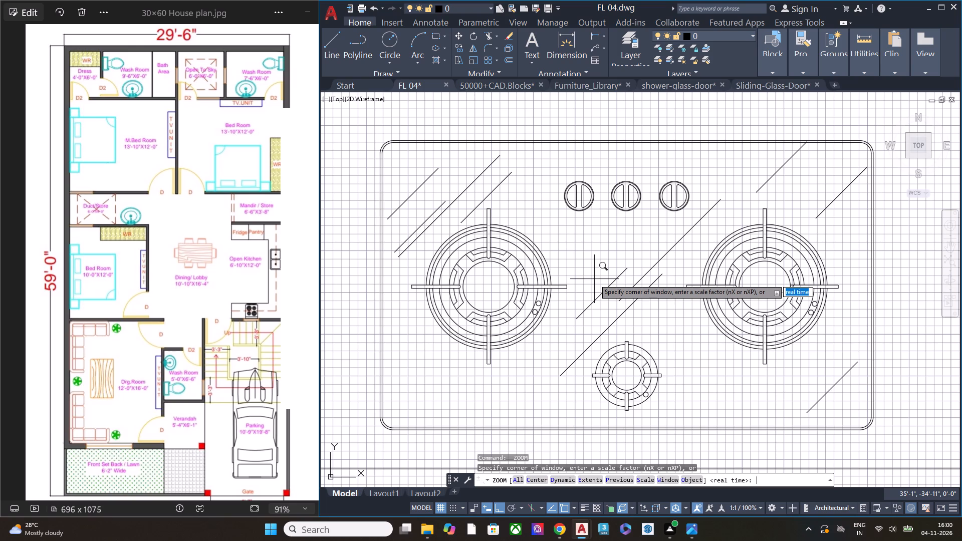
{"action": "key", "text": "Escape"}
{"action": "scroll", "coordinate": [583, 264], "scroll_direction": "down", "scroll_amount": 5}
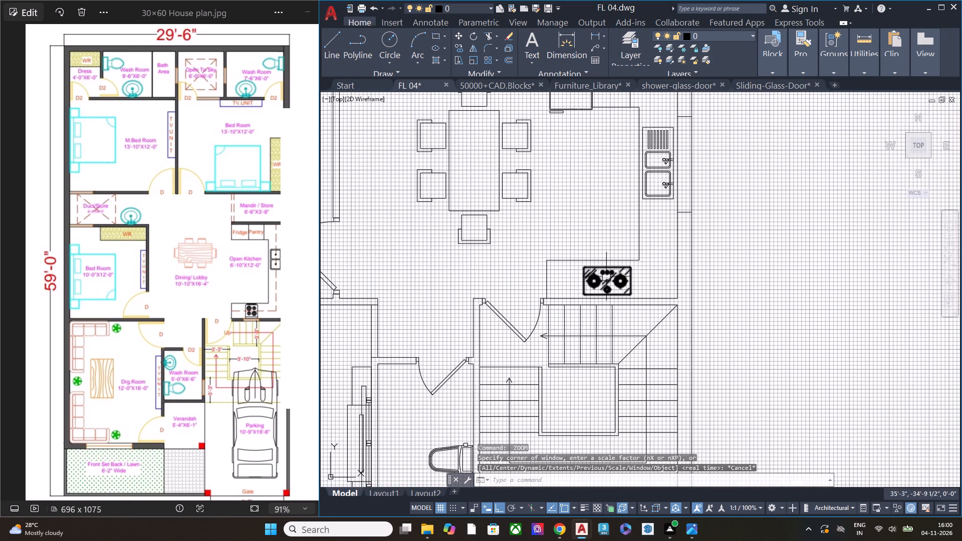
{"action": "scroll", "coordinate": [606, 276], "scroll_direction": "down", "scroll_amount": 3}
{"action": "middle_click_drag", "start_coordinate": [572, 307], "coordinate": [696, 341]}
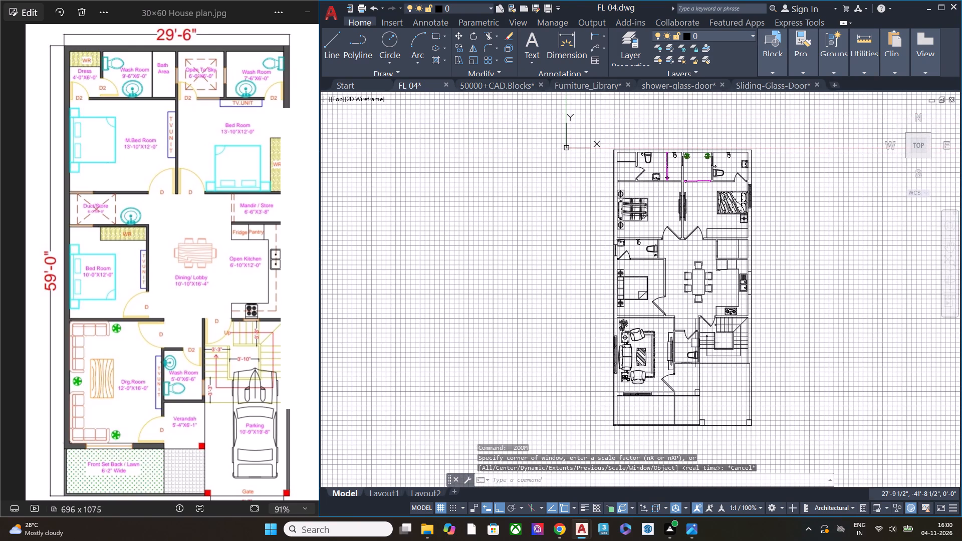
Save the drawing.
{"action": "key", "text": "ctrl+s"}
Examine the whole furnished plan, including the lower bedroom, the dining area and the upper bedrooms.
{"action": "middle_click_drag", "start_coordinate": [710, 338], "coordinate": [586, 310]}
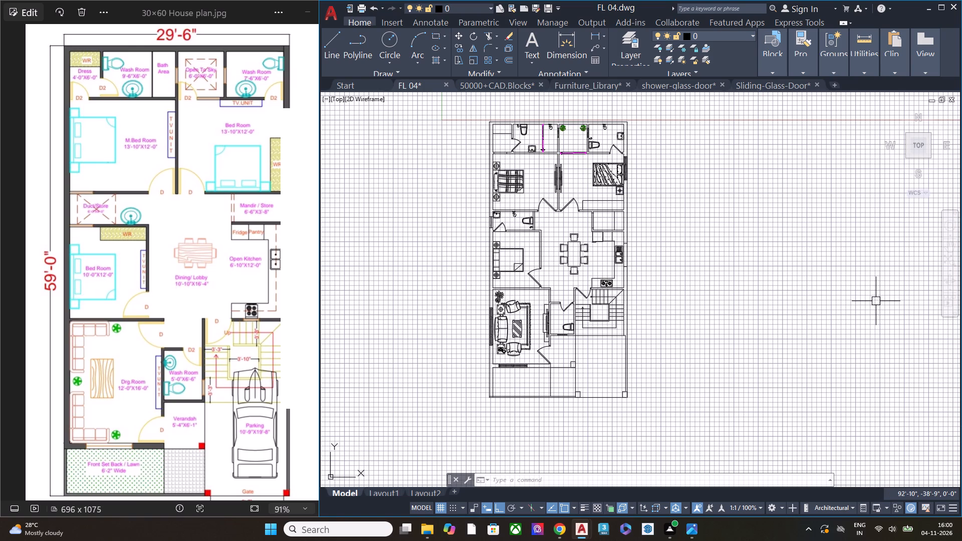
{"action": "middle_click_drag", "start_coordinate": [517, 349], "coordinate": [519, 347]}
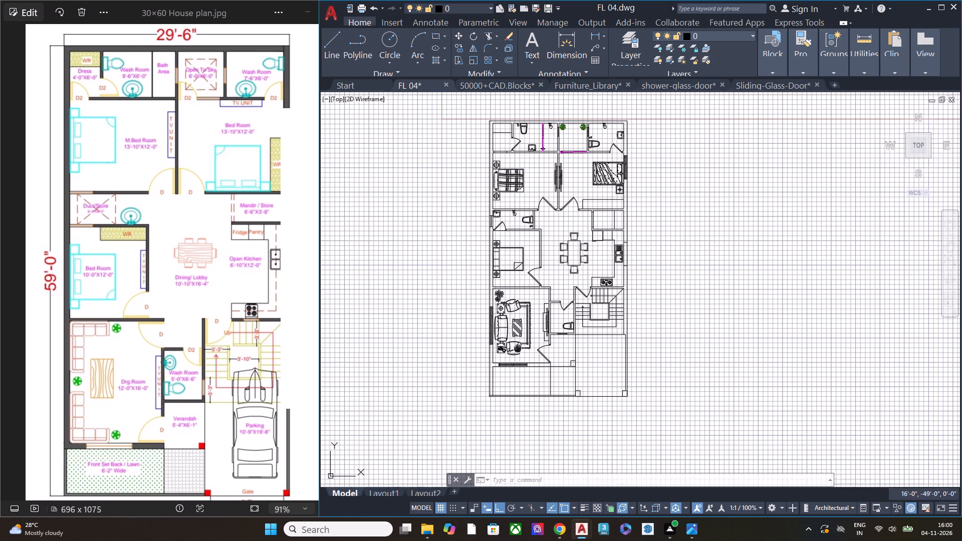
{"action": "middle_click_drag", "start_coordinate": [519, 347], "coordinate": [642, 428]}
{"action": "scroll", "coordinate": [673, 332], "scroll_direction": "up", "scroll_amount": 4}
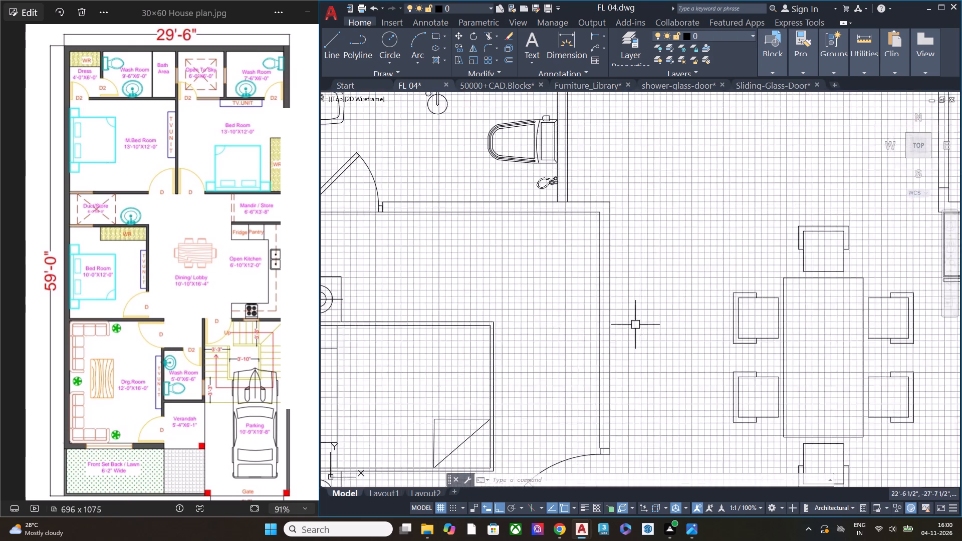
{"action": "scroll", "coordinate": [546, 324], "scroll_direction": "down", "scroll_amount": 3}
{"action": "middle_click_drag", "start_coordinate": [681, 326], "coordinate": [632, 329]}
{"action": "middle_click_drag", "start_coordinate": [555, 281], "coordinate": [605, 366]}
{"action": "scroll", "coordinate": [603, 296], "scroll_direction": "up", "scroll_amount": 3}
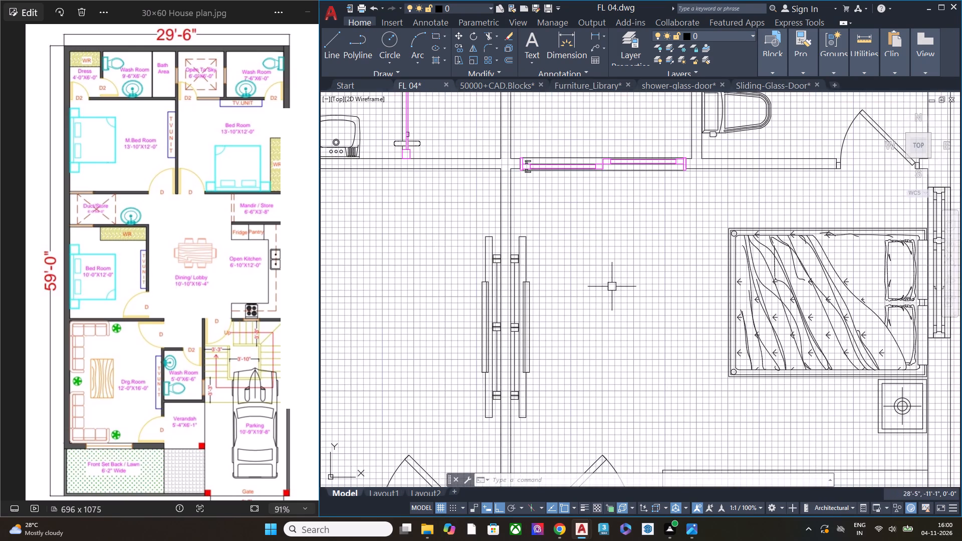
{"action": "middle_click_drag", "start_coordinate": [615, 287], "coordinate": [676, 282]}
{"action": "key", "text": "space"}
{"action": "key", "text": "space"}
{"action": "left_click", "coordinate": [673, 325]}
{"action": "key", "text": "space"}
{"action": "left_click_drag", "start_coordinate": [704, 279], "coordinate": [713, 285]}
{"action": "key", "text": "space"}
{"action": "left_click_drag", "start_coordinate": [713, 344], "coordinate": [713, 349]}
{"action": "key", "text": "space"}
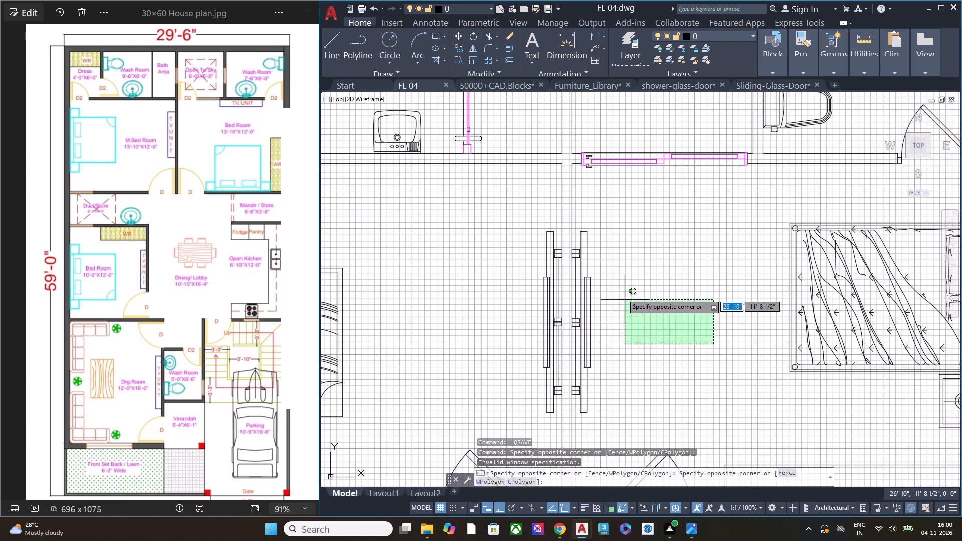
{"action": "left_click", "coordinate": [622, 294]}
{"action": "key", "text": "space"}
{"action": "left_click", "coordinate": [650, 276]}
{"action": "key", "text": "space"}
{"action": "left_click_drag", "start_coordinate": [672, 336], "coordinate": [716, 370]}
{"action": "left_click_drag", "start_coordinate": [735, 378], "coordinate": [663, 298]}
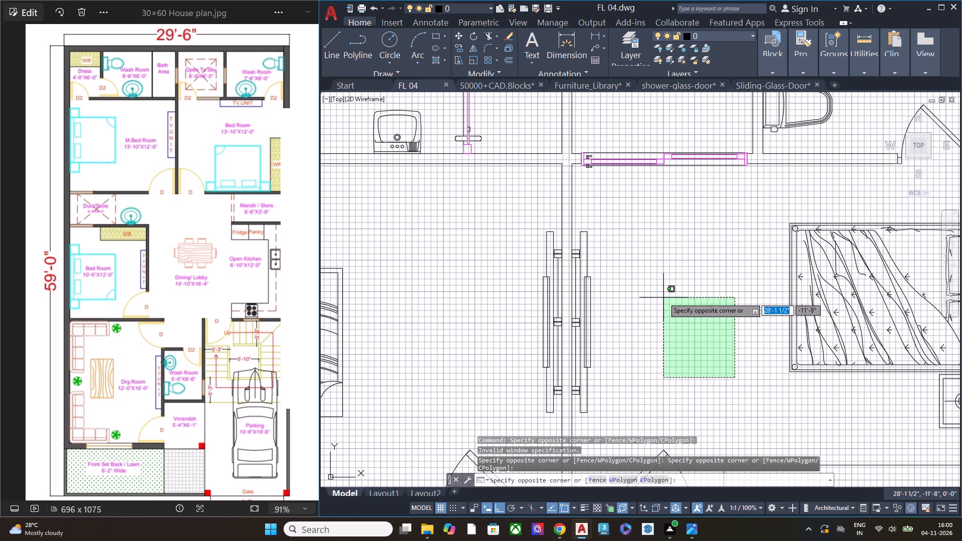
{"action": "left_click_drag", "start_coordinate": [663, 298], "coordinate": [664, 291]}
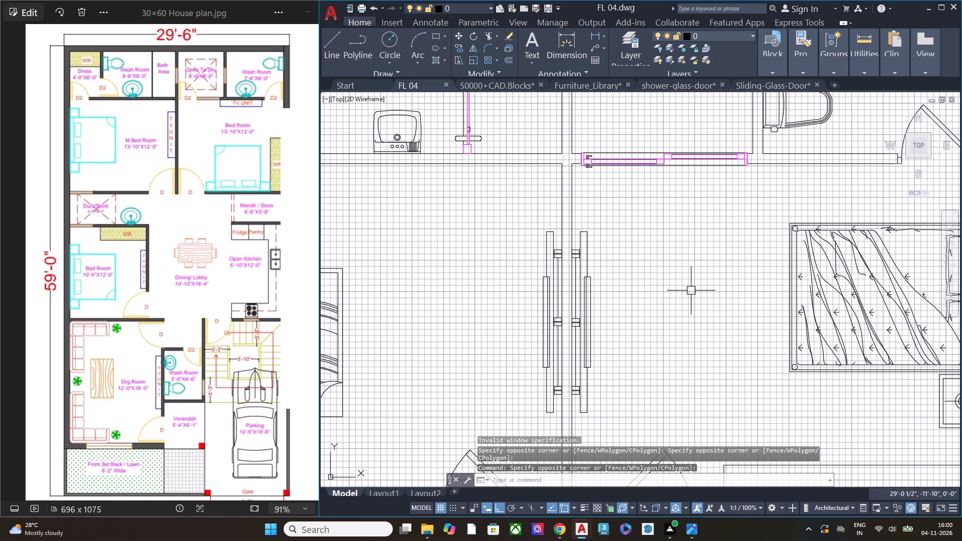
Examine the open-to-sky area with its plants, the drawing room, the verandah and the front lawn.
{"action": "scroll", "coordinate": [674, 268], "scroll_direction": "down", "scroll_amount": 1}
{"action": "middle_click_drag", "start_coordinate": [674, 288], "coordinate": [702, 430]}
{"action": "scroll", "coordinate": [651, 227], "scroll_direction": "up", "scroll_amount": 2}
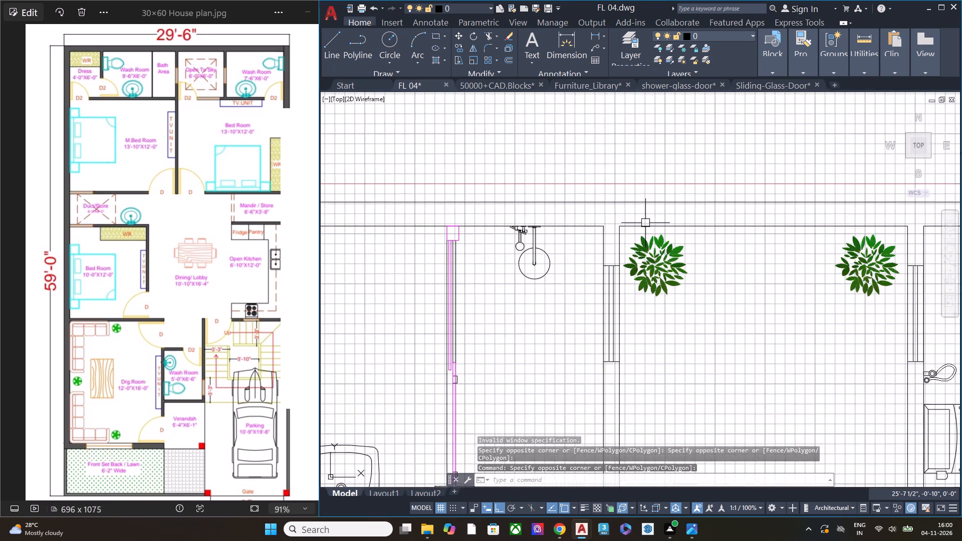
{"action": "scroll", "coordinate": [645, 223], "scroll_direction": "up", "scroll_amount": 1}
{"action": "scroll", "coordinate": [608, 238], "scroll_direction": "down", "scroll_amount": 2}
{"action": "middle_click_drag", "start_coordinate": [694, 325], "coordinate": [583, 186]}
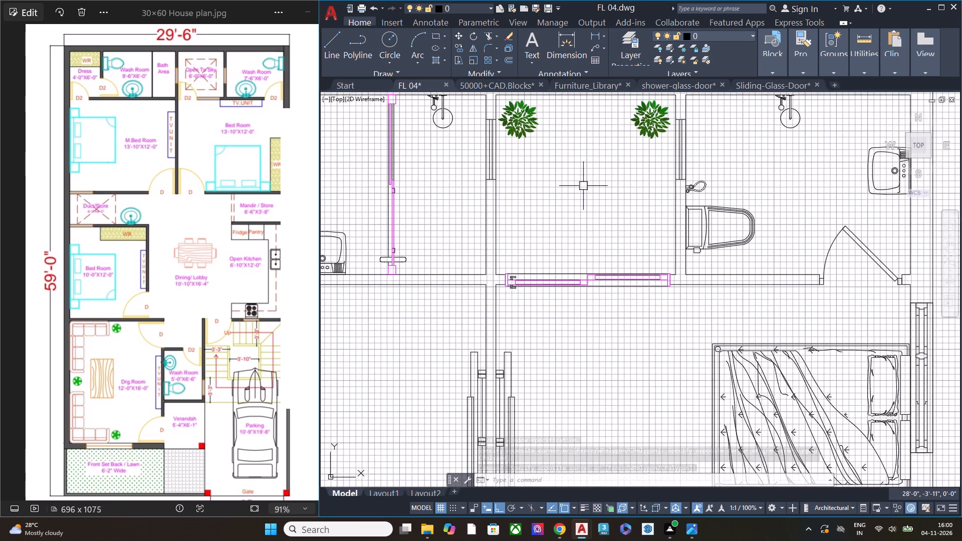
{"action": "scroll", "coordinate": [594, 243], "scroll_direction": "down", "scroll_amount": 3}
{"action": "middle_click_drag", "start_coordinate": [590, 307], "coordinate": [670, 196]}
{"action": "middle_click_drag", "start_coordinate": [611, 313], "coordinate": [615, 232]}
{"action": "middle_click_drag", "start_coordinate": [596, 359], "coordinate": [602, 263]}
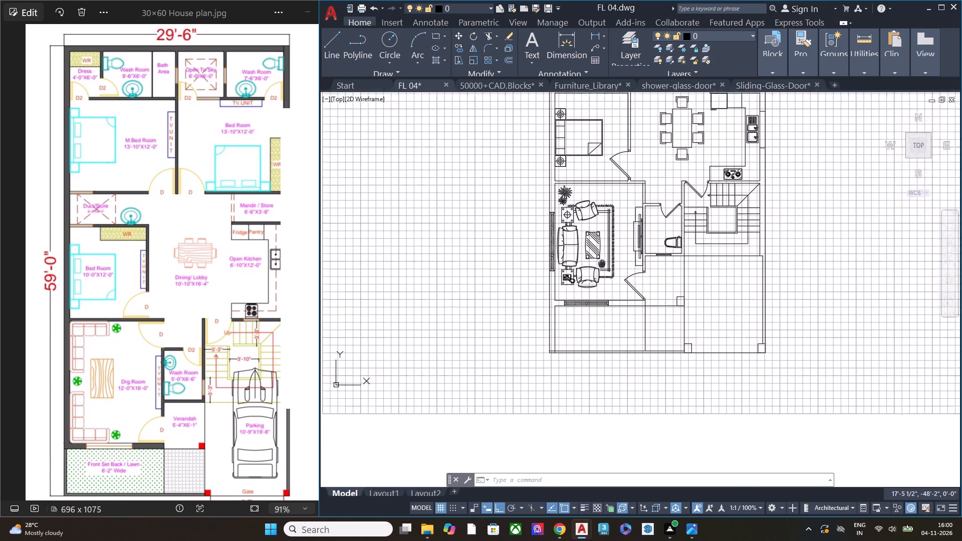
{"action": "middle_click_drag", "start_coordinate": [602, 263], "coordinate": [604, 256]}
{"action": "scroll", "coordinate": [622, 320], "scroll_direction": "up", "scroll_amount": 3}
{"action": "scroll", "coordinate": [567, 314], "scroll_direction": "down", "scroll_amount": 1}
{"action": "scroll", "coordinate": [566, 314], "scroll_direction": "up", "scroll_amount": 5}
{"action": "scroll", "coordinate": [559, 320], "scroll_direction": "down", "scroll_amount": 2}
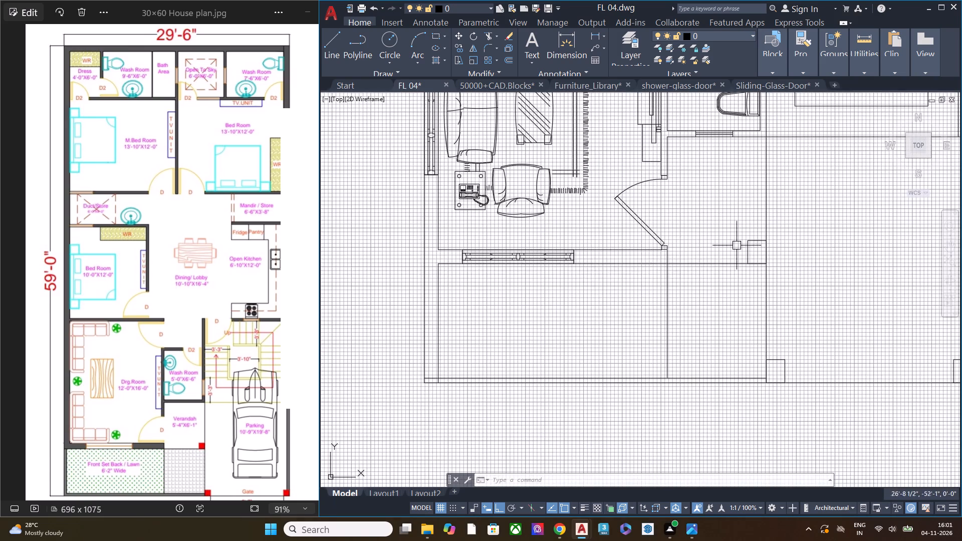
Copy the left plant from the open-to-sky area and paste it into the verandah, beside the wall below the wash room.
{"action": "middle_click_drag", "start_coordinate": [737, 246], "coordinate": [626, 408]}
{"action": "middle_click_drag", "start_coordinate": [636, 329], "coordinate": [656, 433]}
{"action": "middle_click_drag", "start_coordinate": [632, 301], "coordinate": [665, 464]}
{"action": "middle_click_drag", "start_coordinate": [681, 302], "coordinate": [682, 477]}
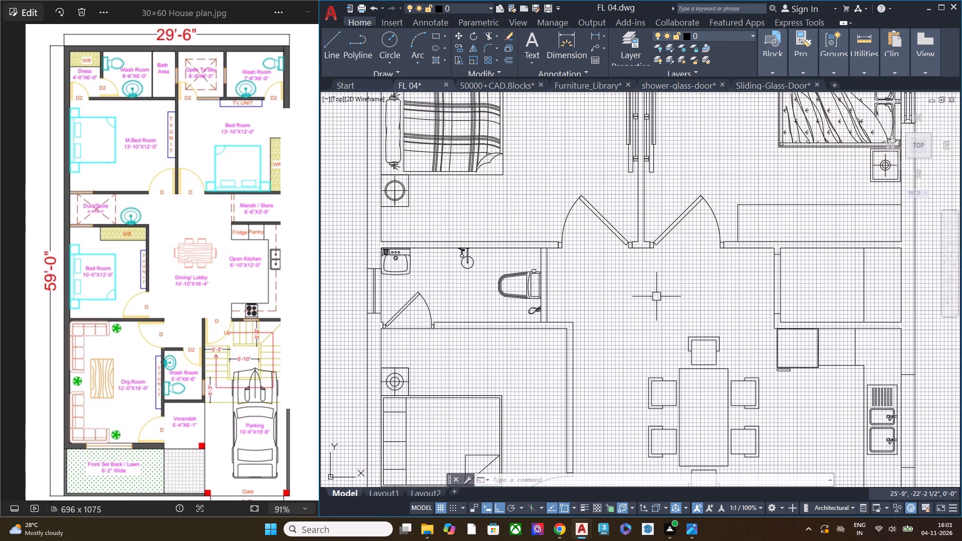
{"action": "middle_click_drag", "start_coordinate": [657, 326], "coordinate": [659, 486]}
{"action": "middle_click_drag", "start_coordinate": [651, 366], "coordinate": [659, 540]}
{"action": "scroll", "coordinate": [664, 356], "scroll_direction": "up", "scroll_amount": 2}
{"action": "left_click_drag", "start_coordinate": [694, 201], "coordinate": [697, 194]}
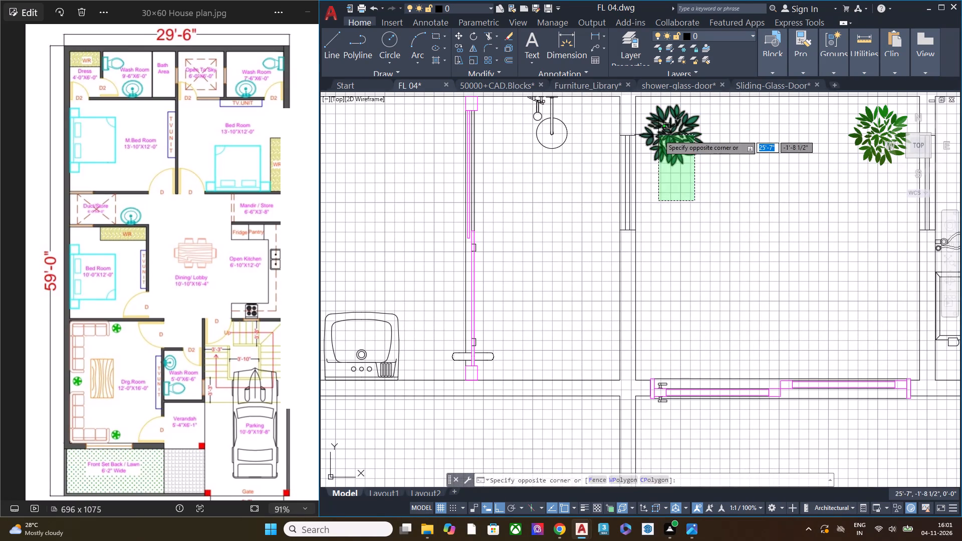
{"action": "left_click", "coordinate": [658, 135]}
{"action": "key", "text": "ctrl+c"}
{"action": "scroll", "coordinate": [670, 269], "scroll_direction": "down", "scroll_amount": 3}
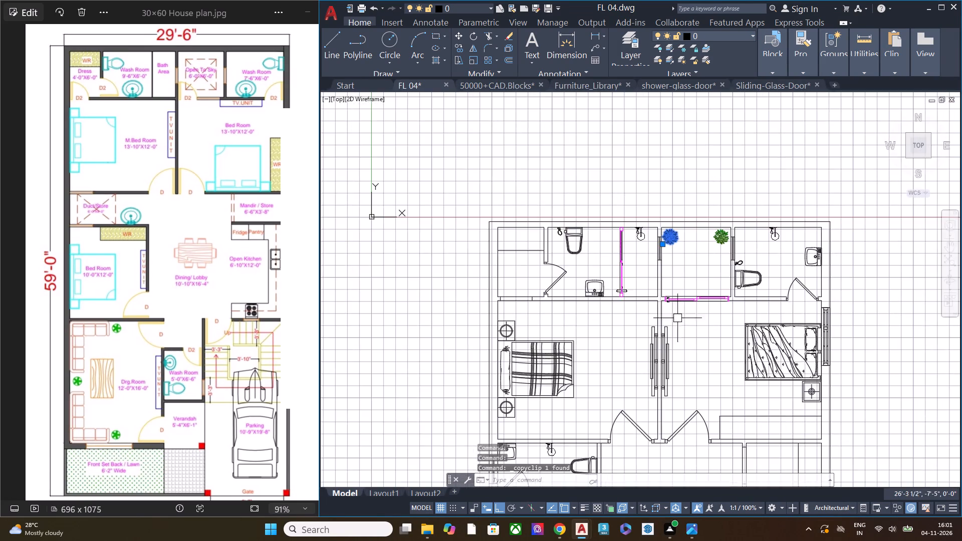
{"action": "middle_click_drag", "start_coordinate": [681, 393], "coordinate": [659, 222]}
{"action": "scroll", "coordinate": [657, 214], "scroll_direction": "down", "scroll_amount": 1}
{"action": "key", "text": "Escape"}
{"action": "middle_click_drag", "start_coordinate": [650, 383], "coordinate": [646, 210]}
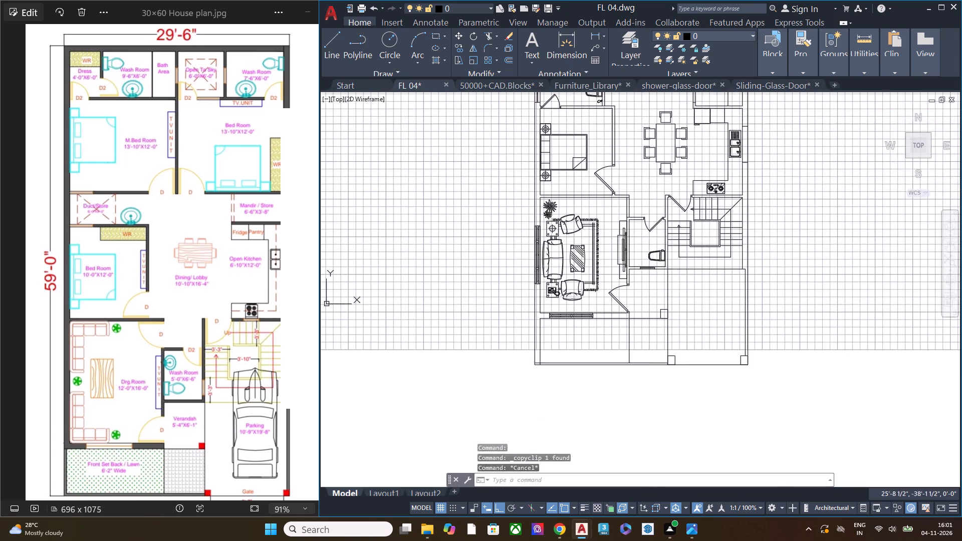
{"action": "scroll", "coordinate": [646, 266], "scroll_direction": "up", "scroll_amount": 3}
{"action": "key", "text": "ctrl+v"}
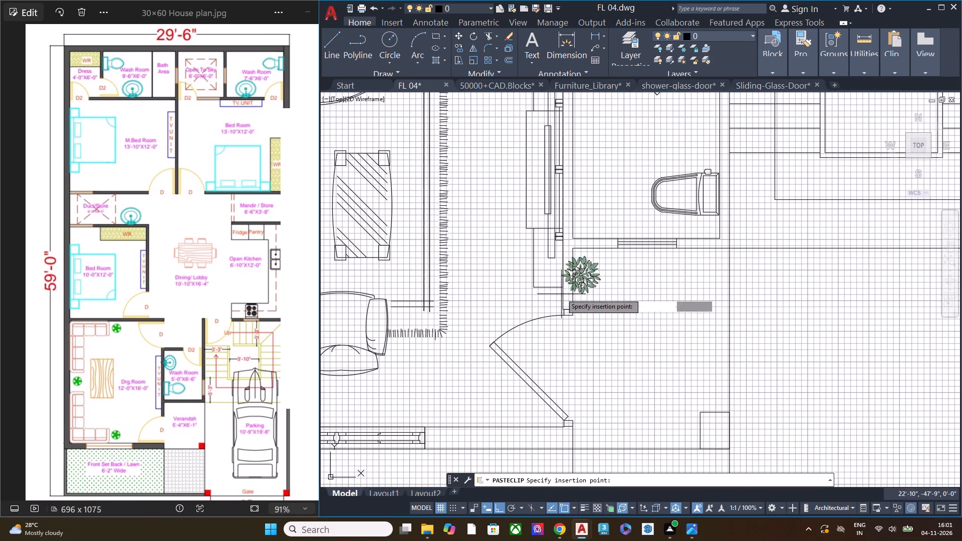
{"action": "left_click", "coordinate": [575, 288]}
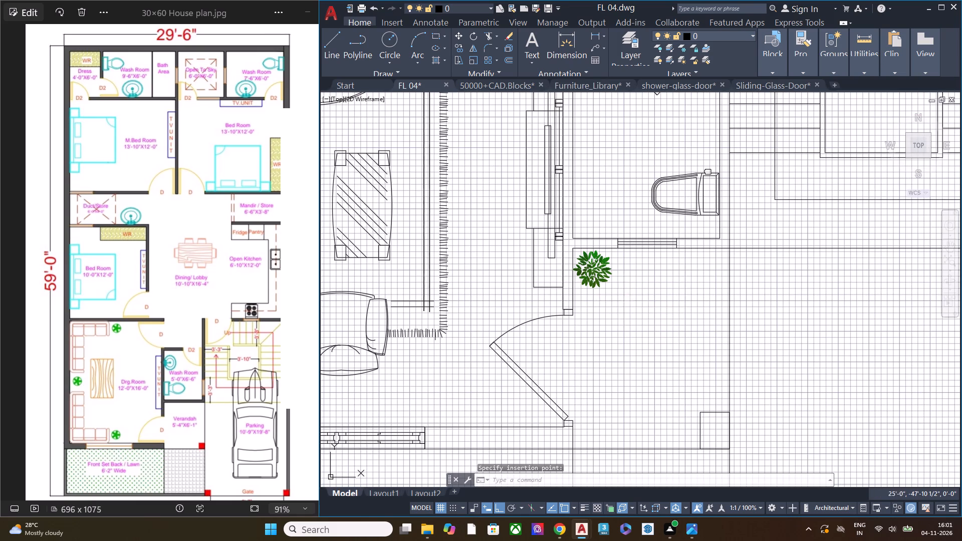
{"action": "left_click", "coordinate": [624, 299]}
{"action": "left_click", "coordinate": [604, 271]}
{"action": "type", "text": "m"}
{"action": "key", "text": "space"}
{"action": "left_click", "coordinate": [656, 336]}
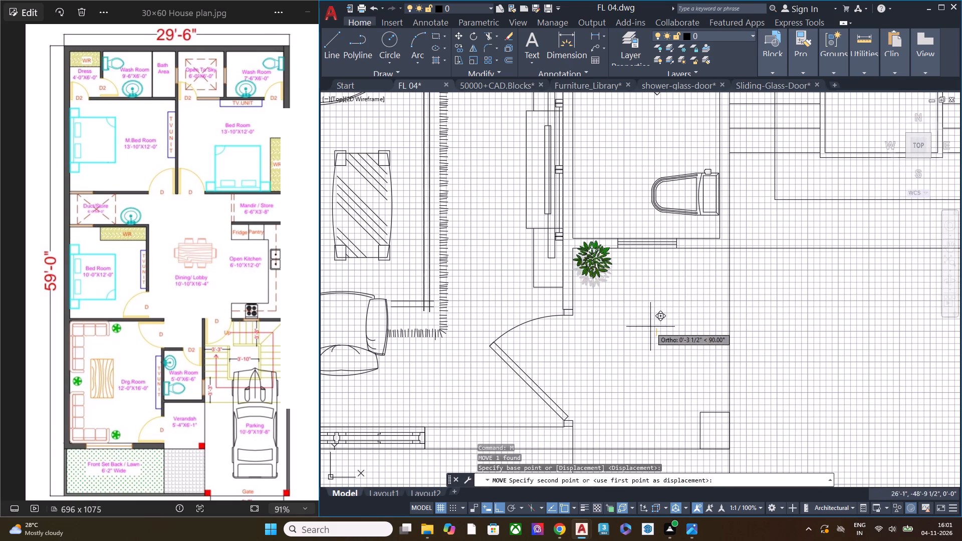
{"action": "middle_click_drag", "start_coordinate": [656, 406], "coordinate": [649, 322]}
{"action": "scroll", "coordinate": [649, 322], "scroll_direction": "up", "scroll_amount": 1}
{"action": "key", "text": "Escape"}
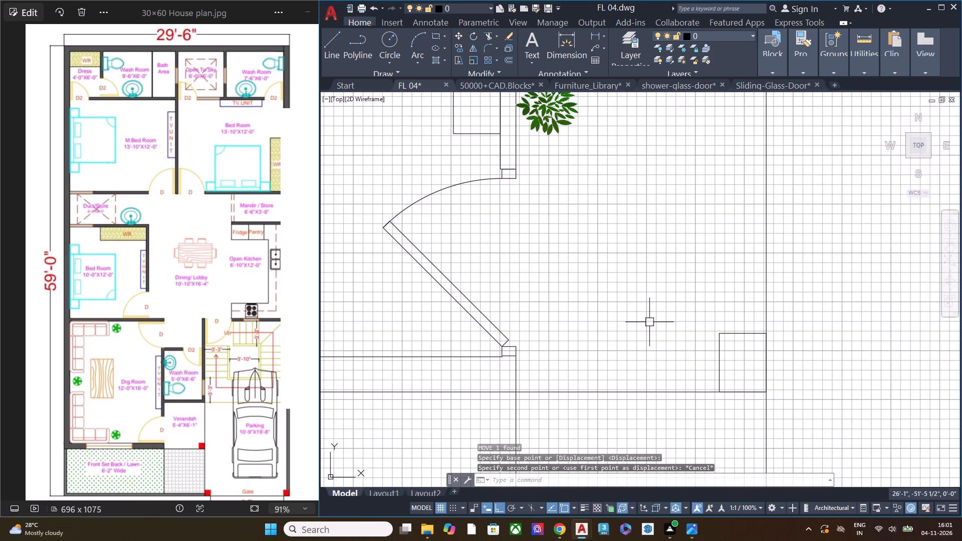
Copy the verandah plant straight down to the wall end just below the drawing room door.
{"action": "scroll", "coordinate": [696, 207], "scroll_direction": "down", "scroll_amount": 1}
{"action": "left_click", "coordinate": [616, 138]}
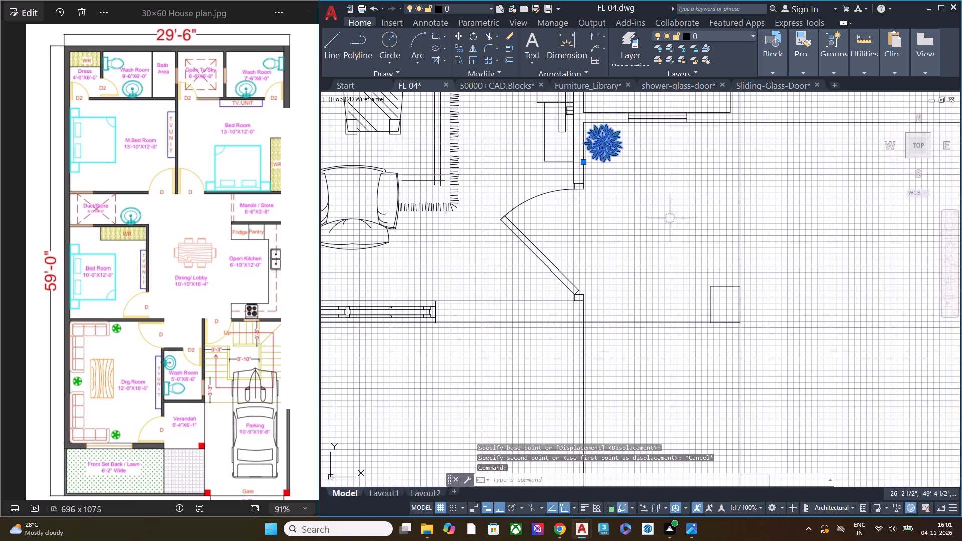
{"action": "key", "text": "c"}
{"action": "left_click", "coordinate": [726, 251]}
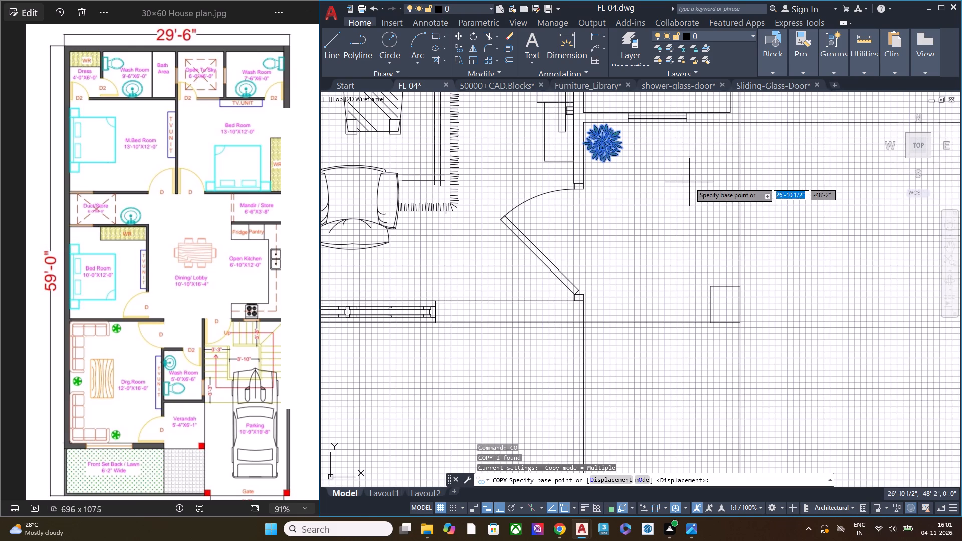
{"action": "left_click", "coordinate": [689, 182]}
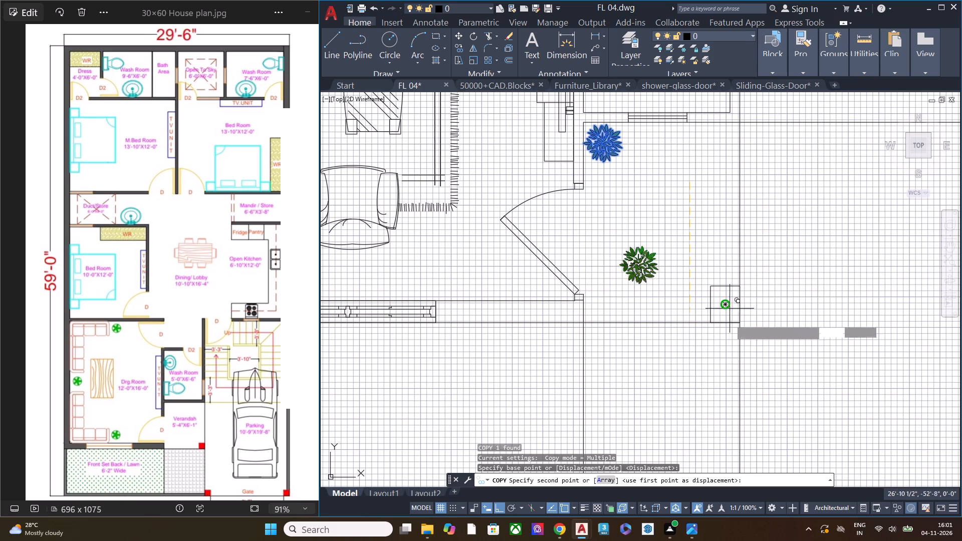
{"action": "left_click", "coordinate": [729, 334]}
{"action": "key", "text": "Escape"}
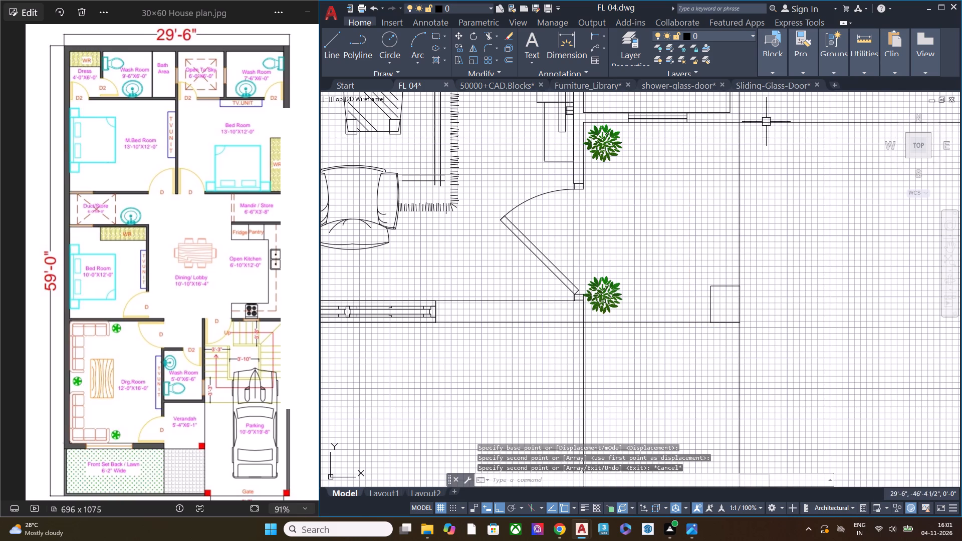
Copy the upper verandah plant horizontally to the opposite side of the verandah, below the wash room.
{"action": "left_click", "coordinate": [622, 153]}
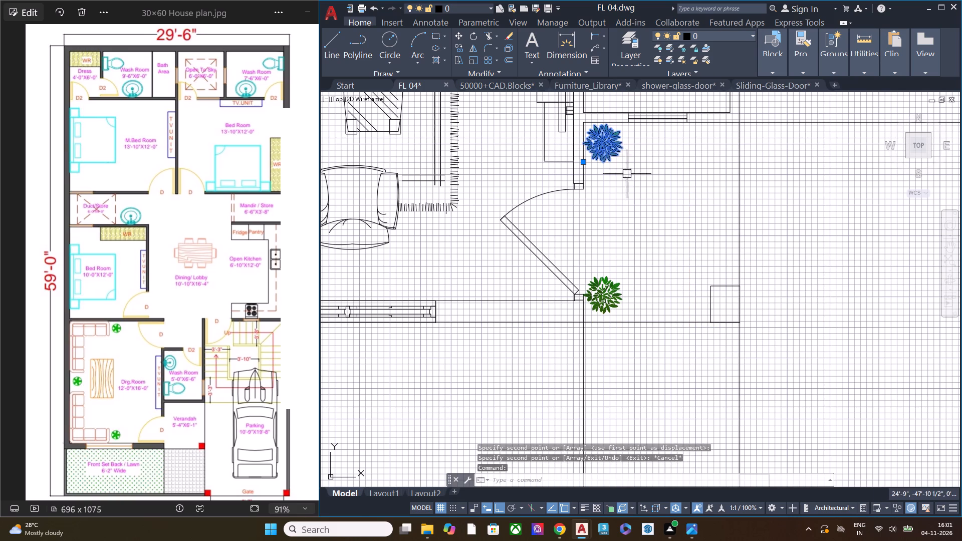
{"action": "key", "text": "Escape"}
{"action": "left_click", "coordinate": [603, 153]}
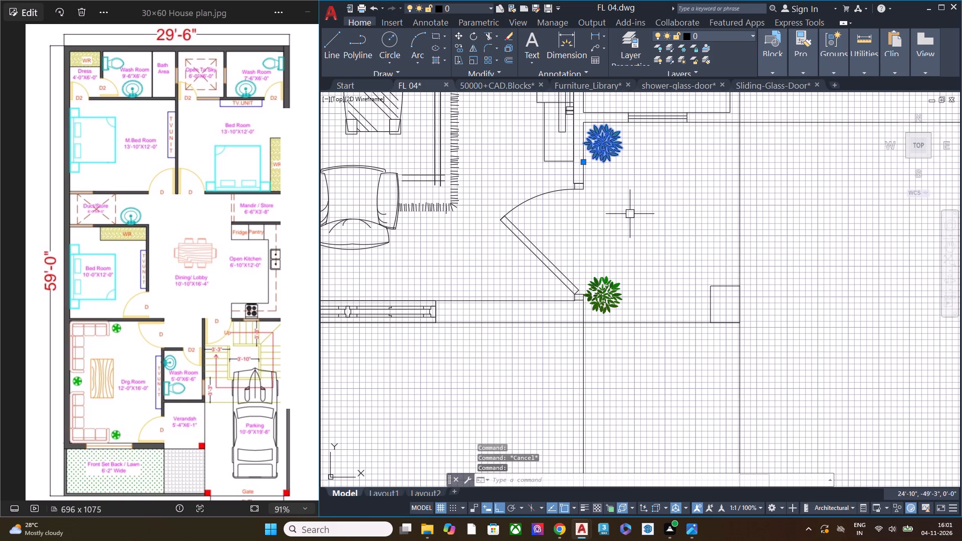
{"action": "key", "text": "c"}
{"action": "left_click", "coordinate": [672, 221]}
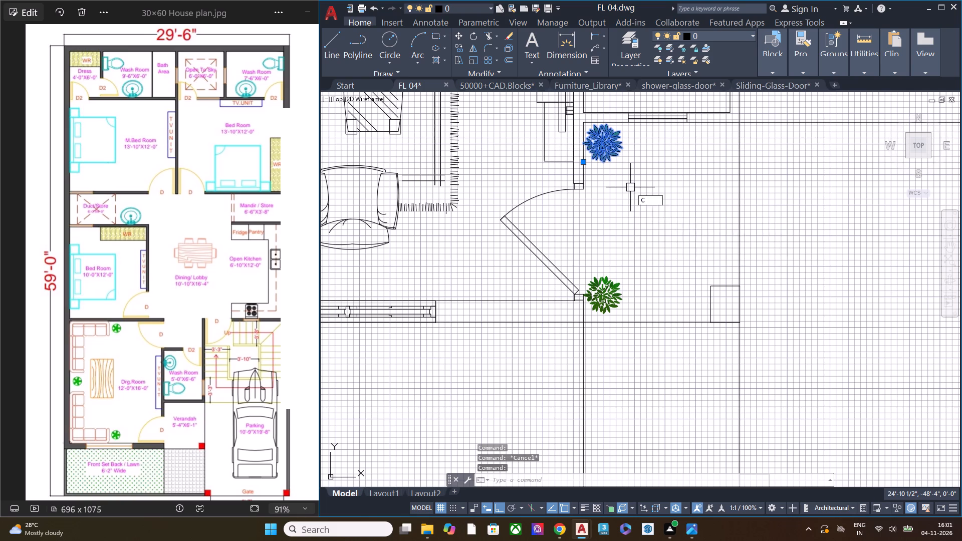
{"action": "left_click", "coordinate": [624, 218]}
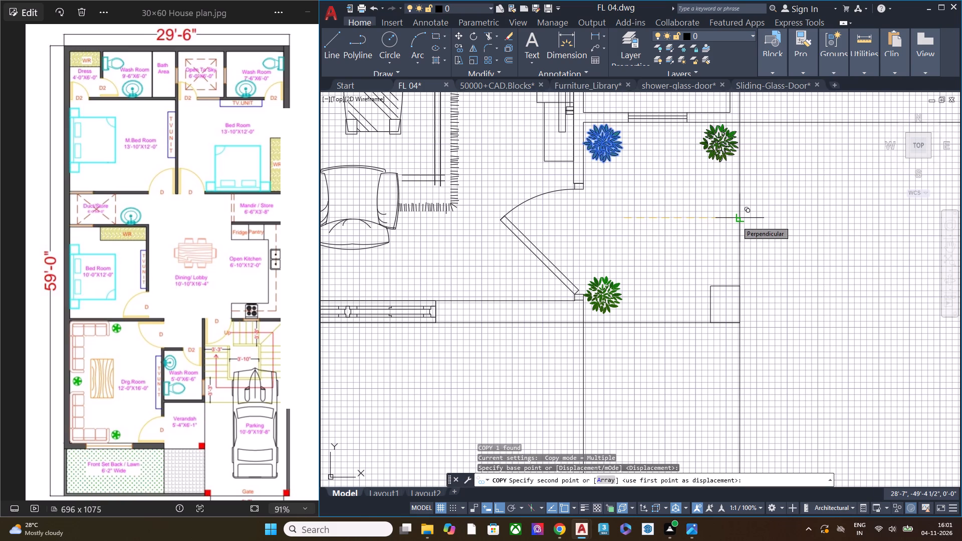
{"action": "left_click", "coordinate": [736, 221]}
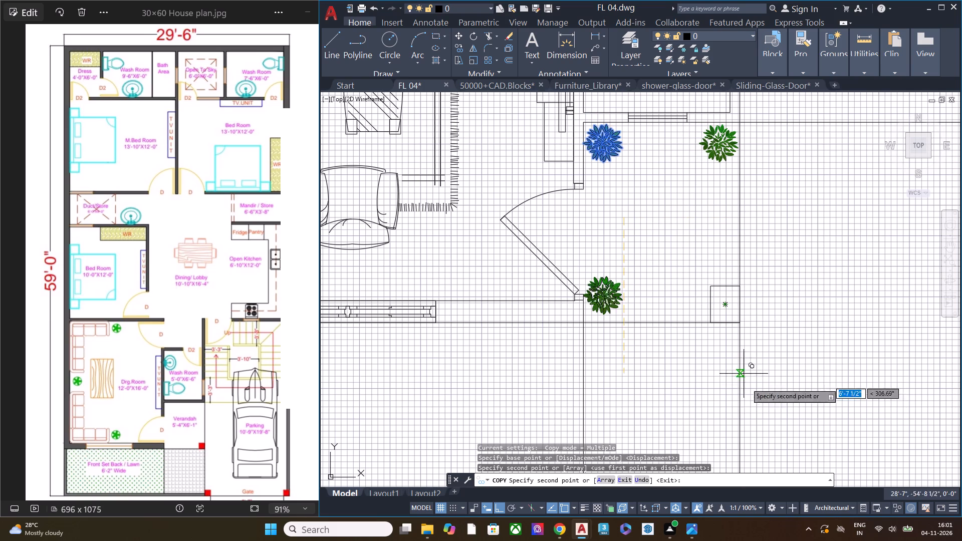
{"action": "key", "text": "Escape"}
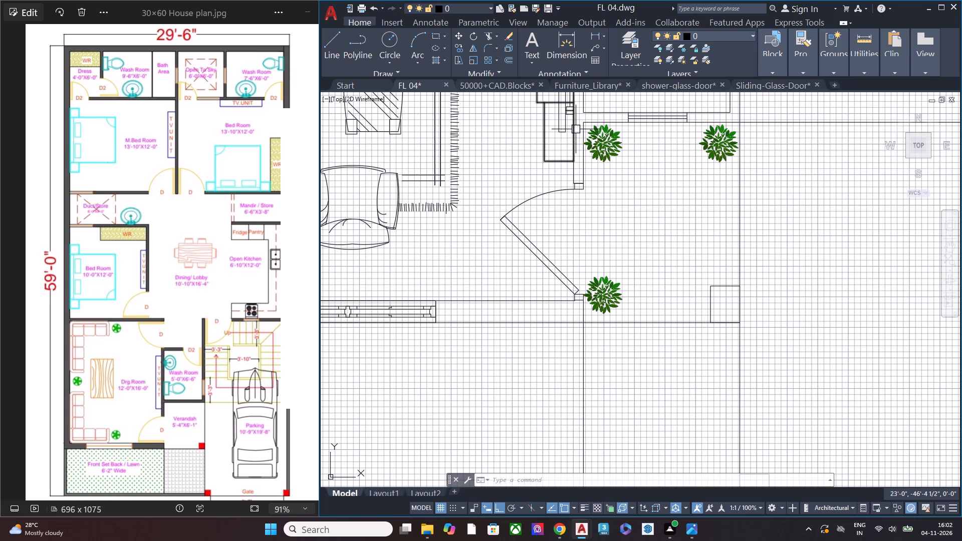
Save the drawing.
{"action": "scroll", "coordinate": [619, 215], "scroll_direction": "down", "scroll_amount": 2}
{"action": "middle_click_drag", "start_coordinate": [614, 250], "coordinate": [614, 365]}
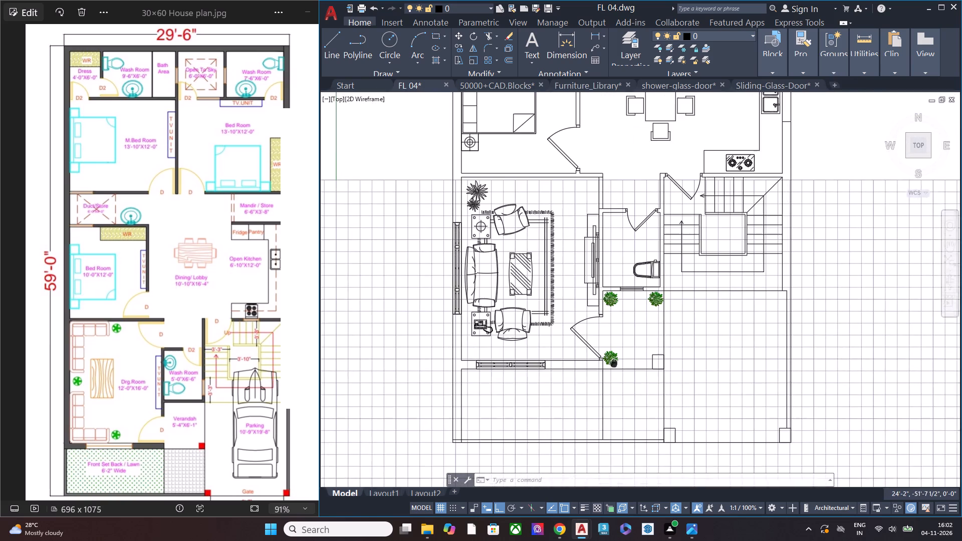
{"action": "middle_click_drag", "start_coordinate": [614, 365], "coordinate": [615, 368]}
{"action": "scroll", "coordinate": [614, 334], "scroll_direction": "up", "scroll_amount": 1}
{"action": "key", "text": "ctrl+s"}
{"action": "scroll", "coordinate": [617, 236], "scroll_direction": "down", "scroll_amount": 2}
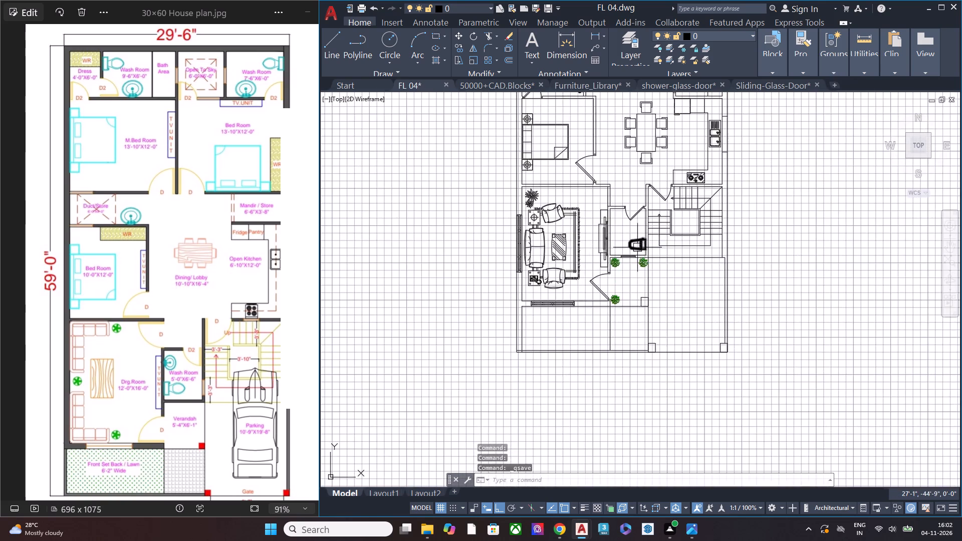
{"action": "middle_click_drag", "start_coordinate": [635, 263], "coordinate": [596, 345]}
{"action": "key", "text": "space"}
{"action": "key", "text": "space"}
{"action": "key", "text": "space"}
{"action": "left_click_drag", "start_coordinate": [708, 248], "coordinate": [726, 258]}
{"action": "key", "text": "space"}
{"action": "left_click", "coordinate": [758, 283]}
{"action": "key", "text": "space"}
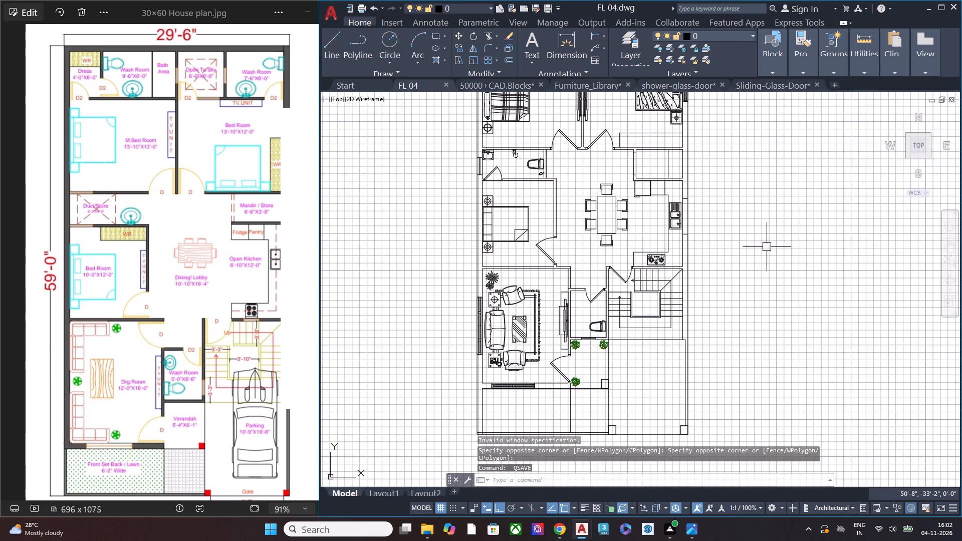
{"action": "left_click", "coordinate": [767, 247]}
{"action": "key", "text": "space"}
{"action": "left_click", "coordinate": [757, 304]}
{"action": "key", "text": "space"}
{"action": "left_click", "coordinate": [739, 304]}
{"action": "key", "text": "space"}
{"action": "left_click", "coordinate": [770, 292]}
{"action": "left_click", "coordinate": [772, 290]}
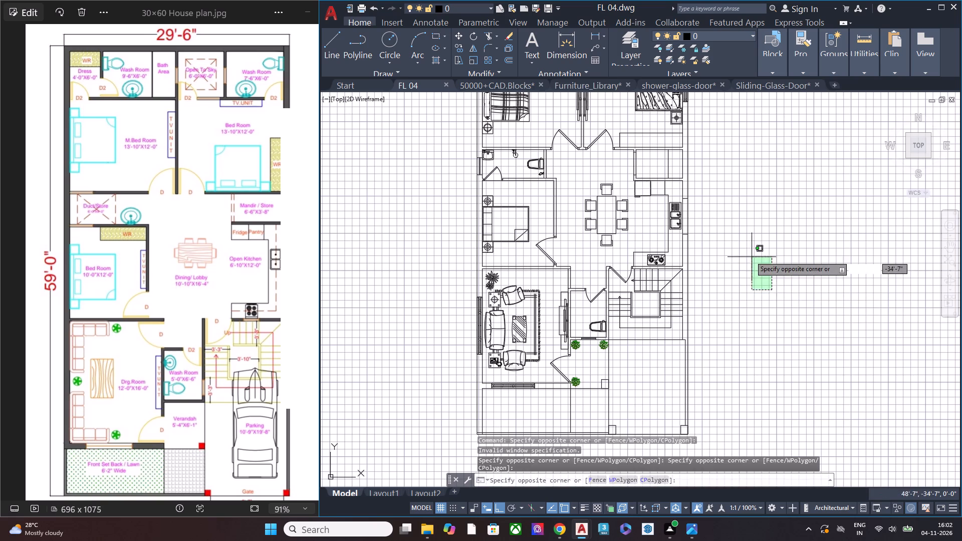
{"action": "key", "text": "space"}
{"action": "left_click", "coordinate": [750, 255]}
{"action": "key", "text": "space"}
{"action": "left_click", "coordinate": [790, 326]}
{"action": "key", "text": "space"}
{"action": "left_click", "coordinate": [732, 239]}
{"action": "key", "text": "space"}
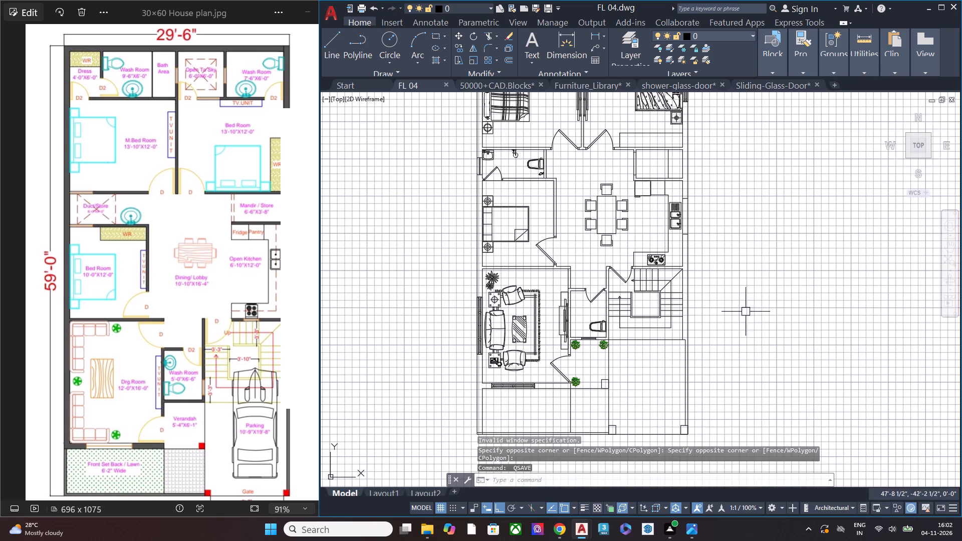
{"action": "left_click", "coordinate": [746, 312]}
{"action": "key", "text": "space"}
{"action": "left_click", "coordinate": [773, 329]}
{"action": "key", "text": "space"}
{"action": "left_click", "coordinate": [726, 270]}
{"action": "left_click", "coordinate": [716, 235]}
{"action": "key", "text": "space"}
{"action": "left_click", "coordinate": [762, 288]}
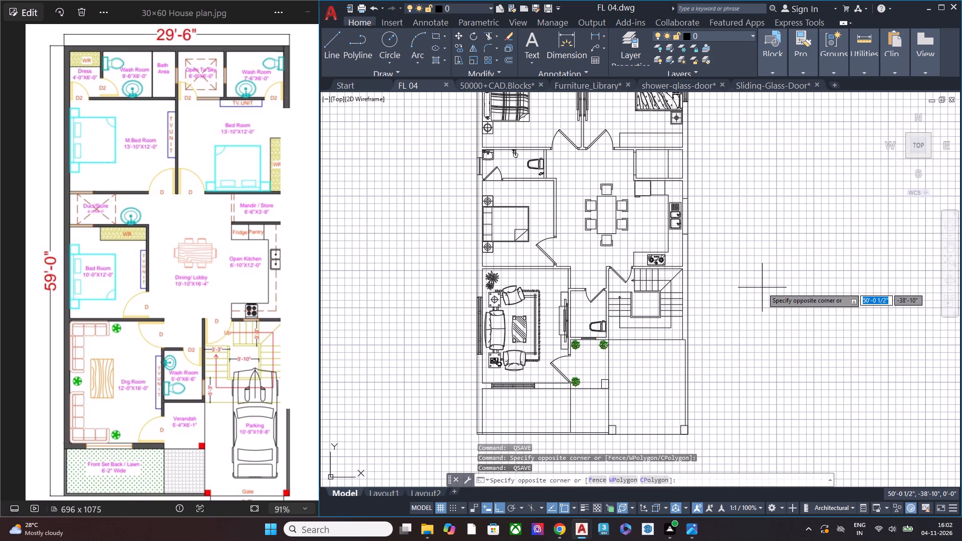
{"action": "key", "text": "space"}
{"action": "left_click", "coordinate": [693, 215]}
Check the kitchen's outer wall, switch to the Furniture_Library drawing and find the window blocks labelled by size.
{"action": "scroll", "coordinate": [682, 198], "scroll_direction": "up", "scroll_amount": 3}
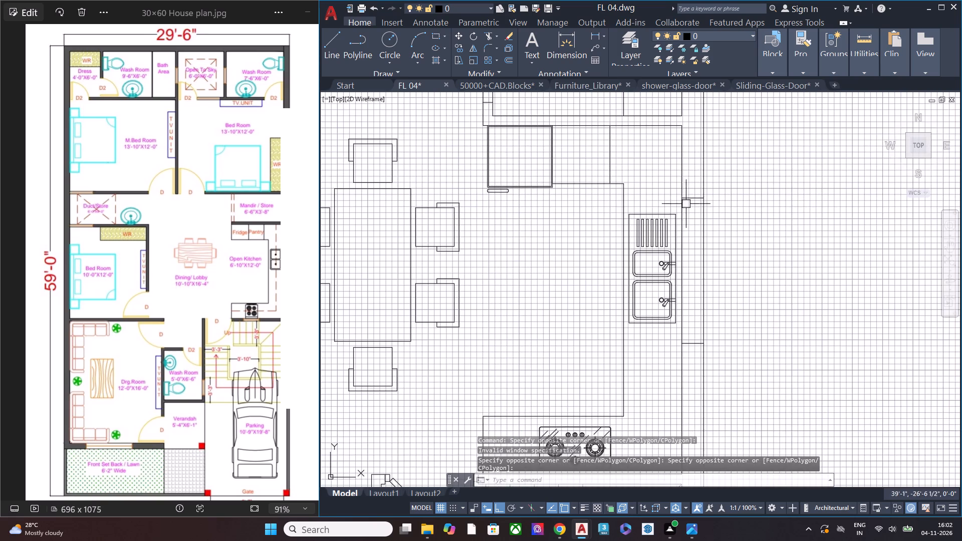
{"action": "scroll", "coordinate": [591, 224], "scroll_direction": "down", "scroll_amount": 2}
{"action": "left_click", "coordinate": [560, 89]}
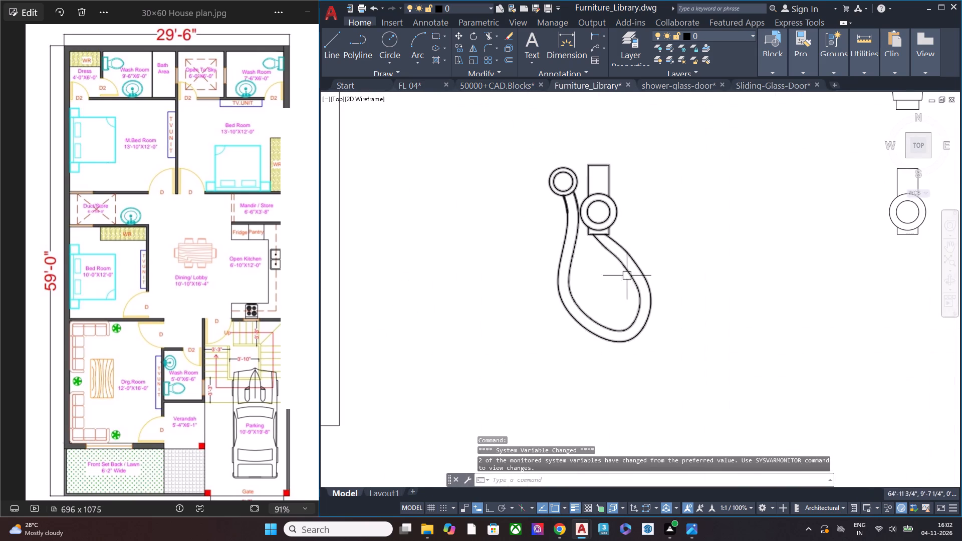
{"action": "scroll", "coordinate": [610, 272], "scroll_direction": "down", "scroll_amount": 1}
{"action": "scroll", "coordinate": [610, 272], "scroll_direction": "up", "scroll_amount": 2}
{"action": "scroll", "coordinate": [610, 272], "scroll_direction": "down", "scroll_amount": 8}
{"action": "scroll", "coordinate": [652, 273], "scroll_direction": "down", "scroll_amount": 3}
{"action": "middle_click_drag", "start_coordinate": [710, 260], "coordinate": [424, 462]}
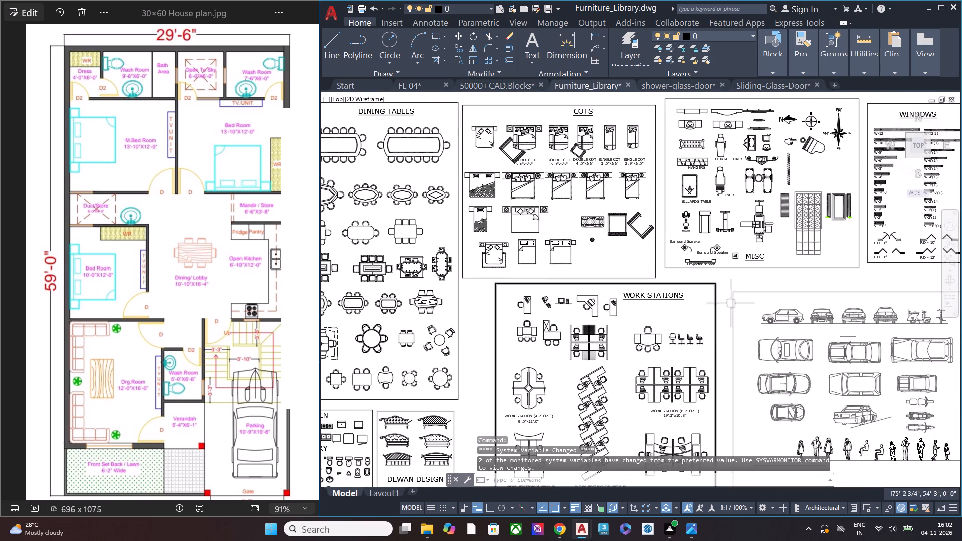
{"action": "middle_click_drag", "start_coordinate": [805, 270], "coordinate": [387, 497]}
{"action": "middle_click_drag", "start_coordinate": [424, 377], "coordinate": [582, 236]}
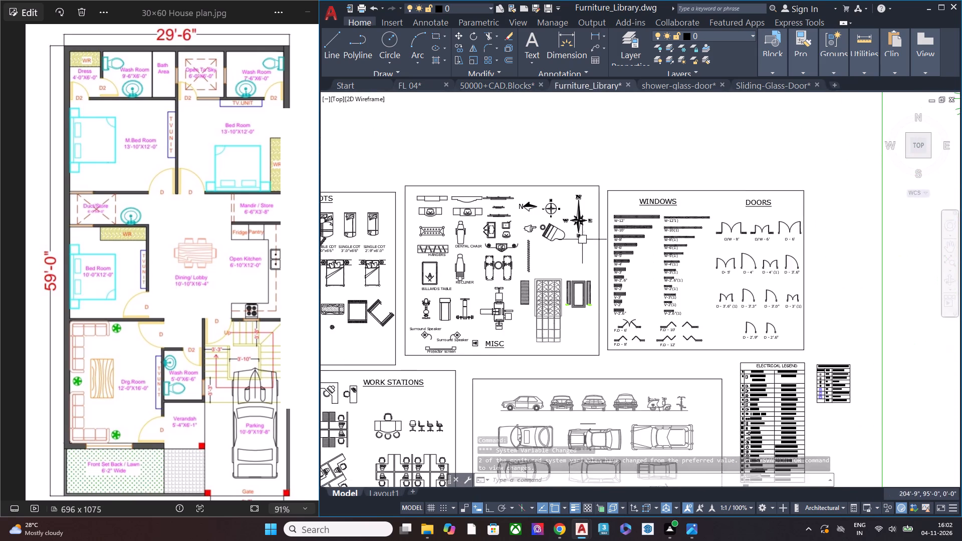
{"action": "scroll", "coordinate": [664, 305], "scroll_direction": "up", "scroll_amount": 3}
{"action": "middle_click_drag", "start_coordinate": [544, 243], "coordinate": [577, 428]}
{"action": "middle_click_drag", "start_coordinate": [524, 306], "coordinate": [529, 334]}
{"action": "scroll", "coordinate": [529, 334], "scroll_direction": "up", "scroll_amount": 1}
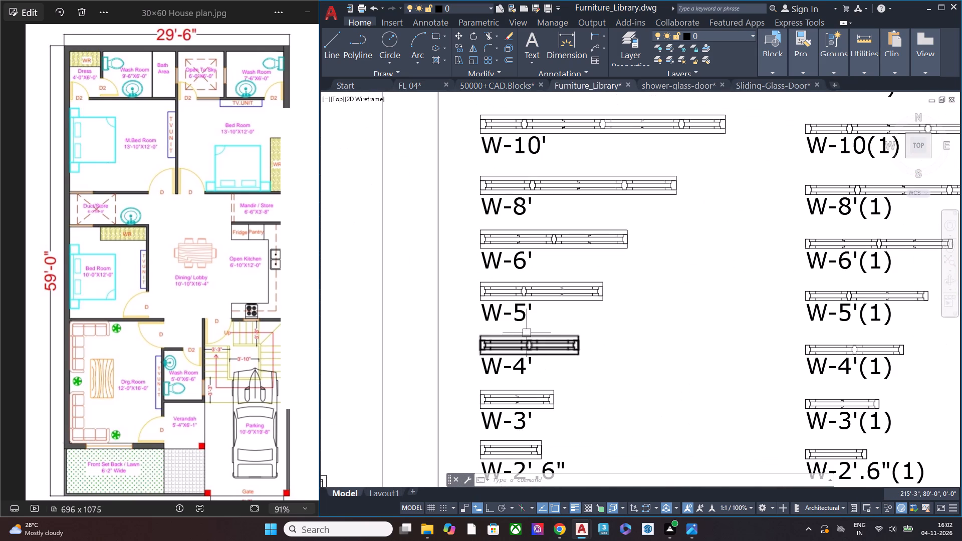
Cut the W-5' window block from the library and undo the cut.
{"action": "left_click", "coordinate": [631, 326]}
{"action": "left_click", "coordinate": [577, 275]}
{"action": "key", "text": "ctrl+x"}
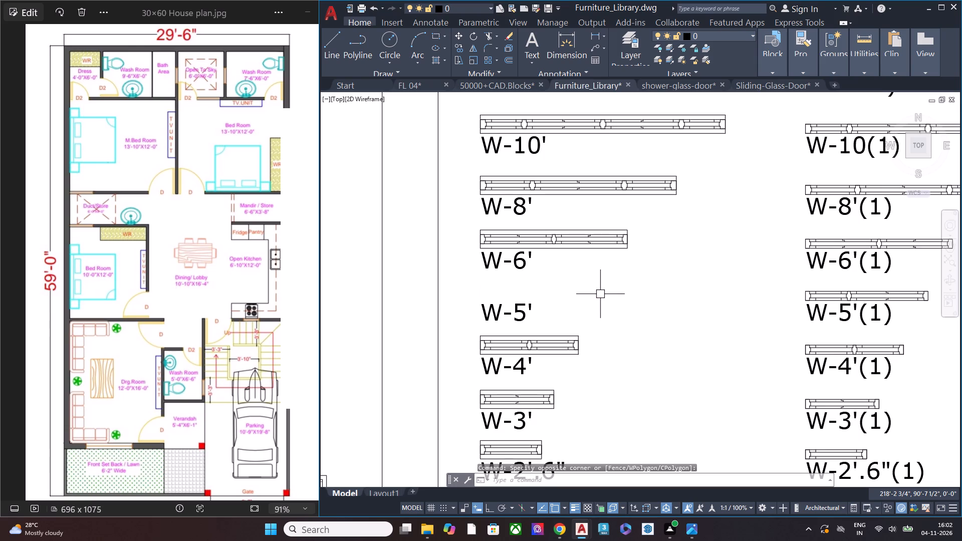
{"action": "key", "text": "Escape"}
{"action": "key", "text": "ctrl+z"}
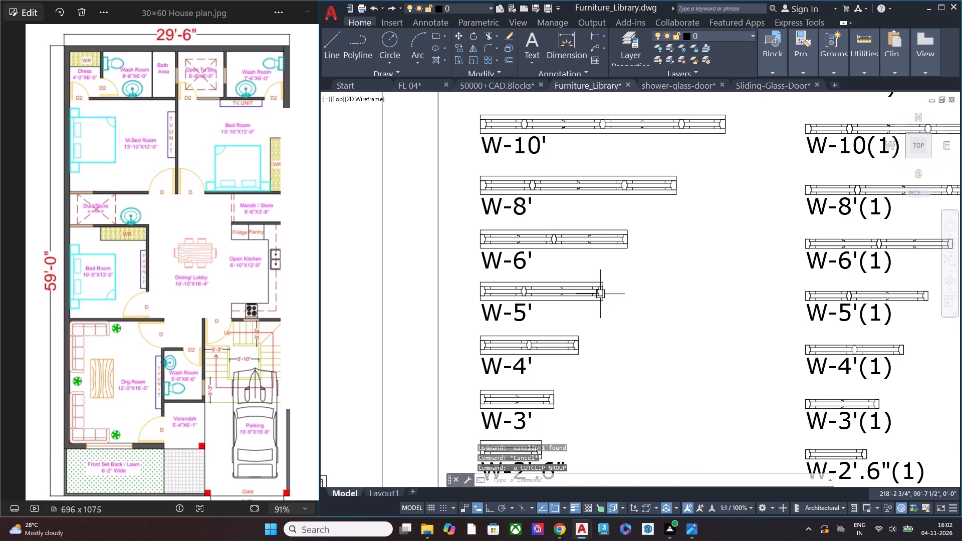
Copy the W-5' window block from the library and paste it into FL 04, outside the kitchen's outer wall.
{"action": "left_click", "coordinate": [620, 327]}
{"action": "left_click", "coordinate": [586, 275]}
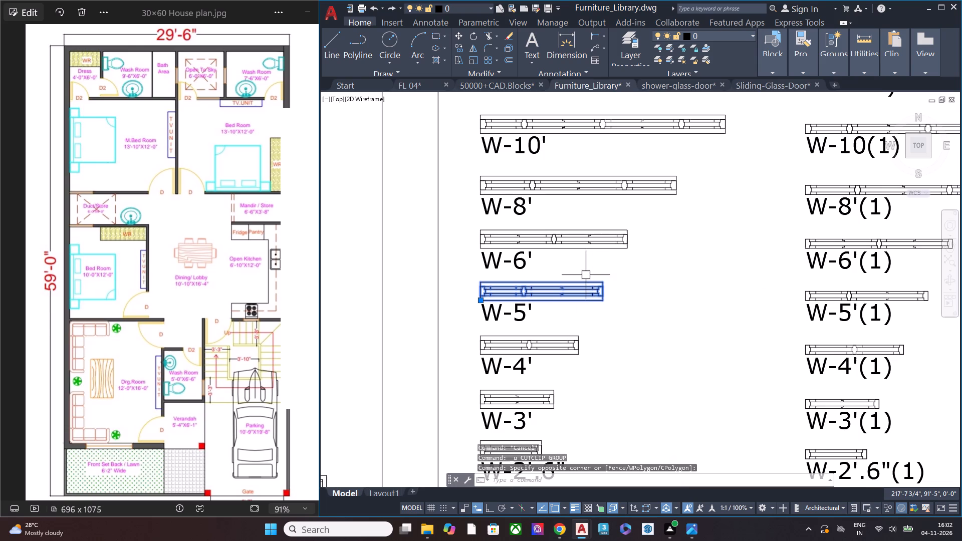
{"action": "key", "text": "ctrl+c"}
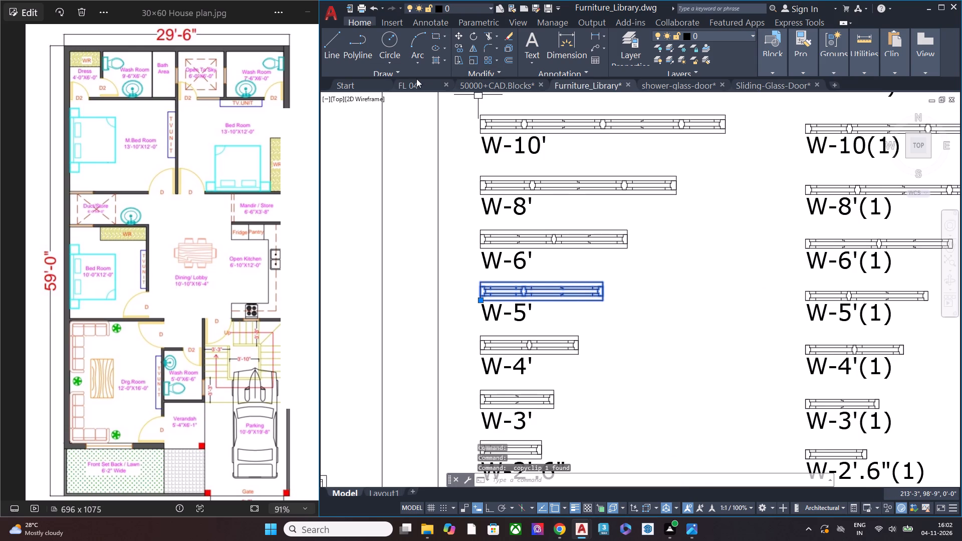
{"action": "left_click", "coordinate": [418, 84]}
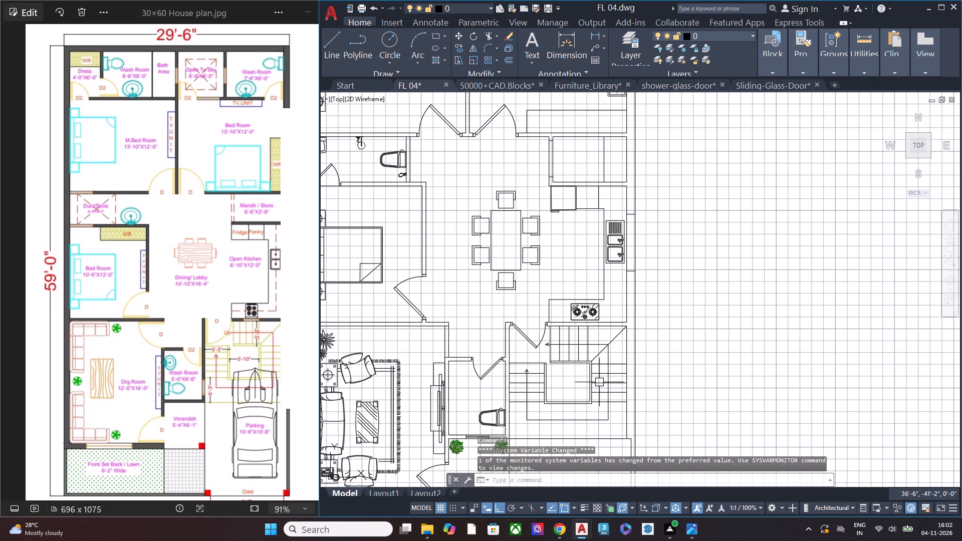
{"action": "key", "text": "ctrl+v"}
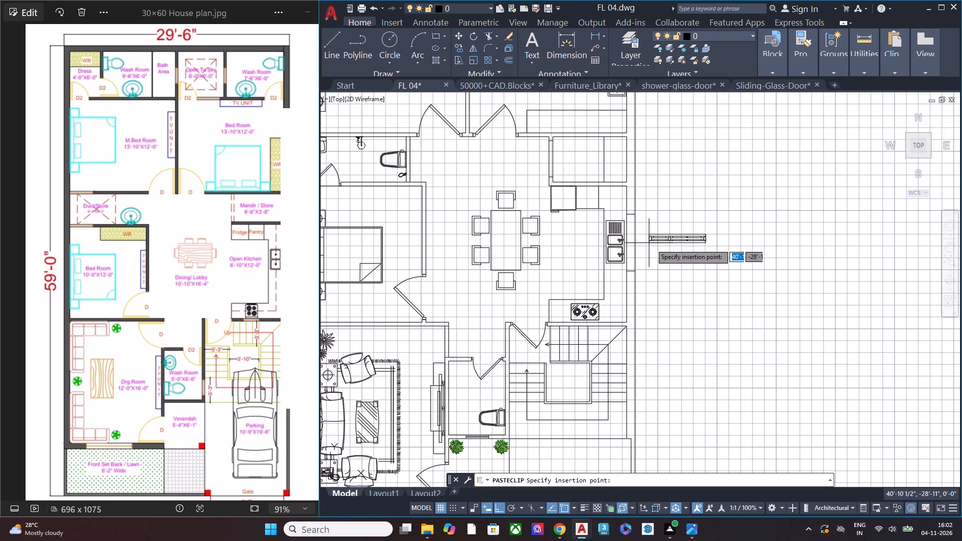
{"action": "left_click_drag", "start_coordinate": [666, 243], "coordinate": [668, 236]}
Rotate the pasted W-5' window a quarter turn clockwise about its lower-right corner so it stands vertically.
{"action": "left_click", "coordinate": [718, 271]}
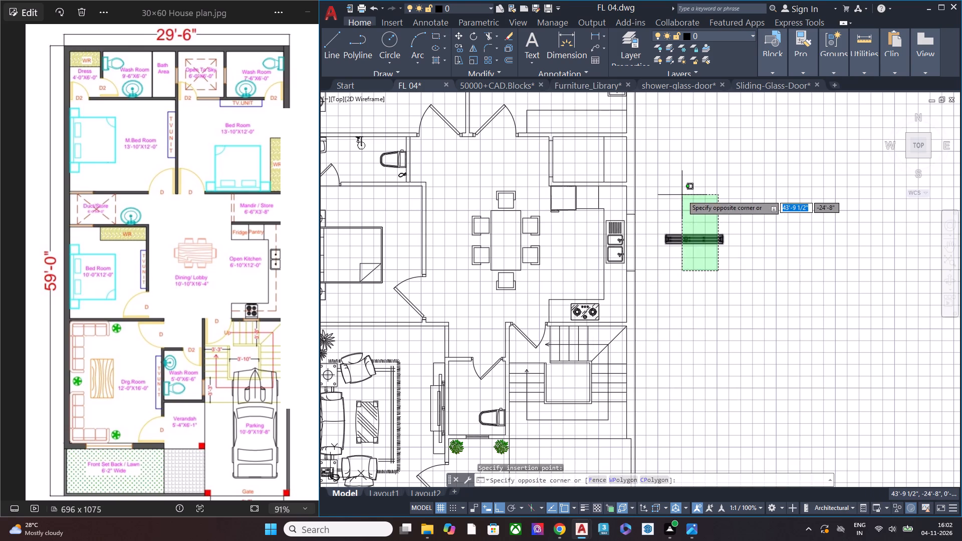
{"action": "left_click", "coordinate": [682, 195]}
{"action": "key", "text": "r"}
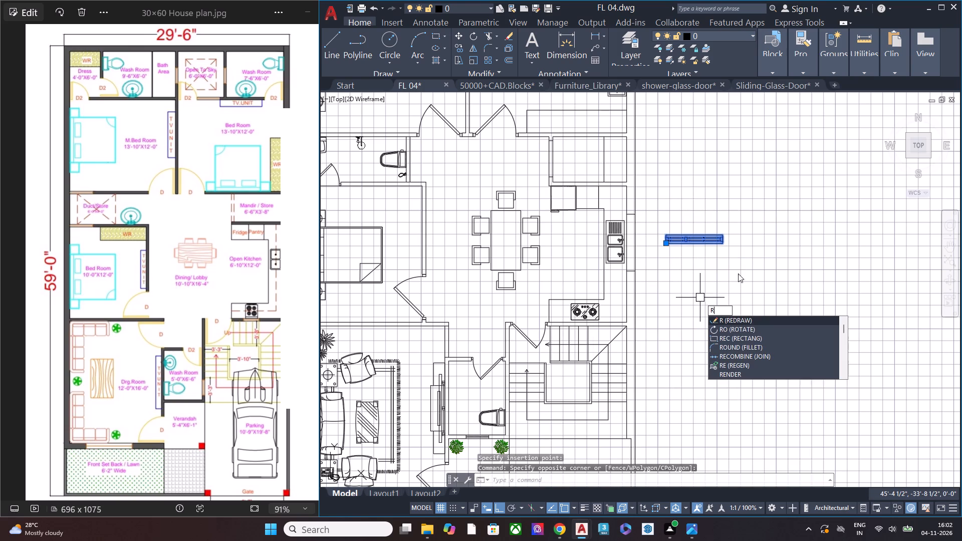
{"action": "scroll", "coordinate": [744, 299], "scroll_direction": "up", "scroll_amount": 1}
{"action": "left_click", "coordinate": [749, 330]}
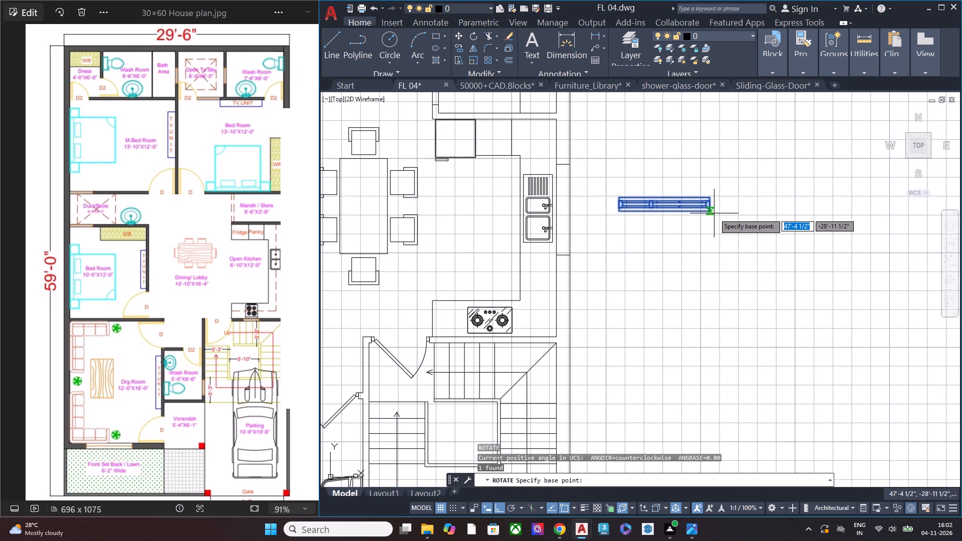
{"action": "left_click", "coordinate": [711, 212]}
{"action": "left_click", "coordinate": [718, 292]}
Move the vertical W-5' window by its upper-right corner onto the kitchen outer wall's outer face, beside the sink.
{"action": "left_click_drag", "start_coordinate": [745, 233], "coordinate": [742, 228]}
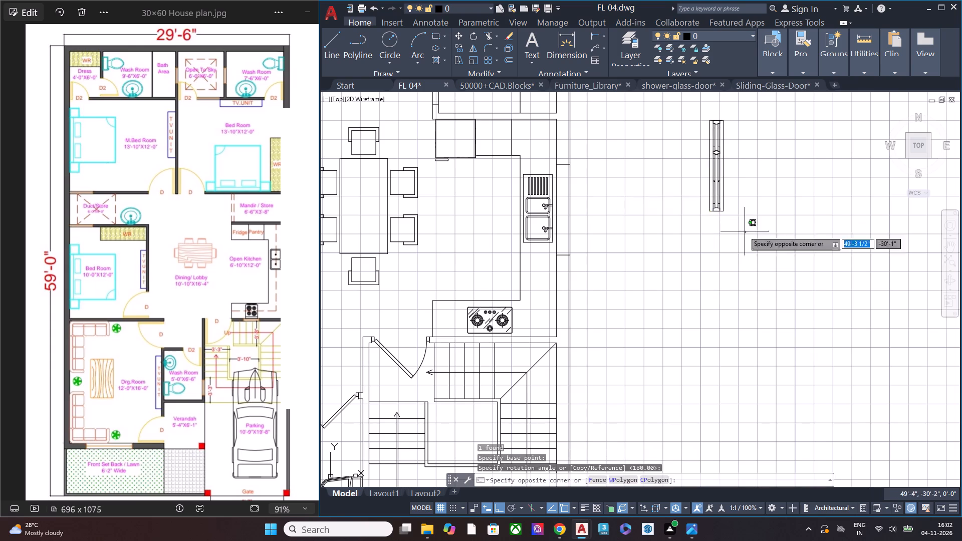
{"action": "left_click_drag", "start_coordinate": [742, 228], "coordinate": [693, 203]}
{"action": "left_click", "coordinate": [661, 181]}
{"action": "type", "text": "m"}
{"action": "key", "text": "space"}
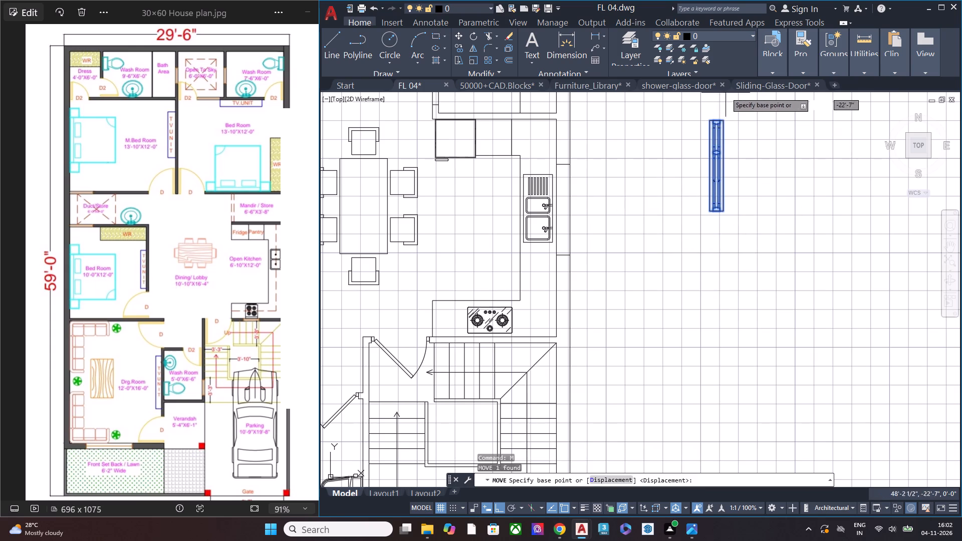
{"action": "scroll", "coordinate": [721, 94], "scroll_direction": "up", "scroll_amount": 3}
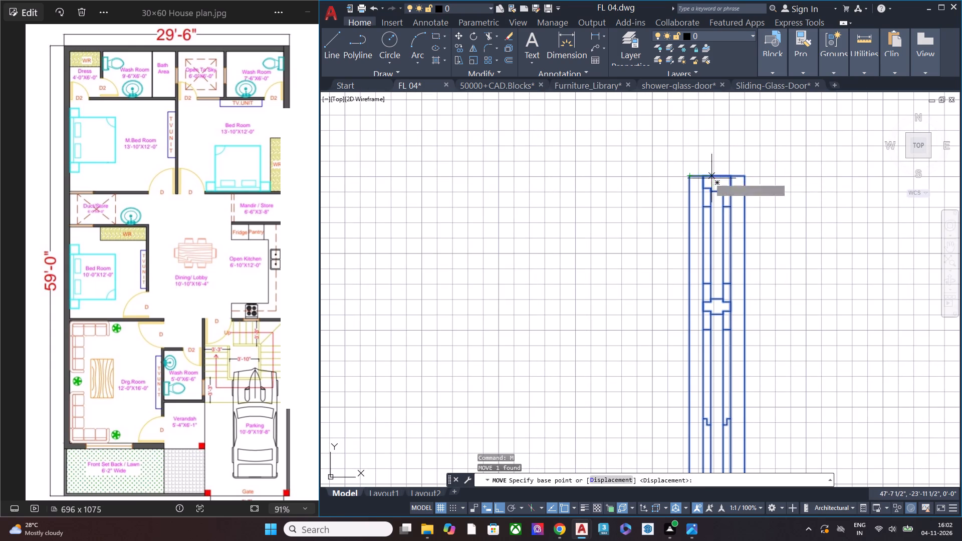
{"action": "left_click", "coordinate": [744, 178]}
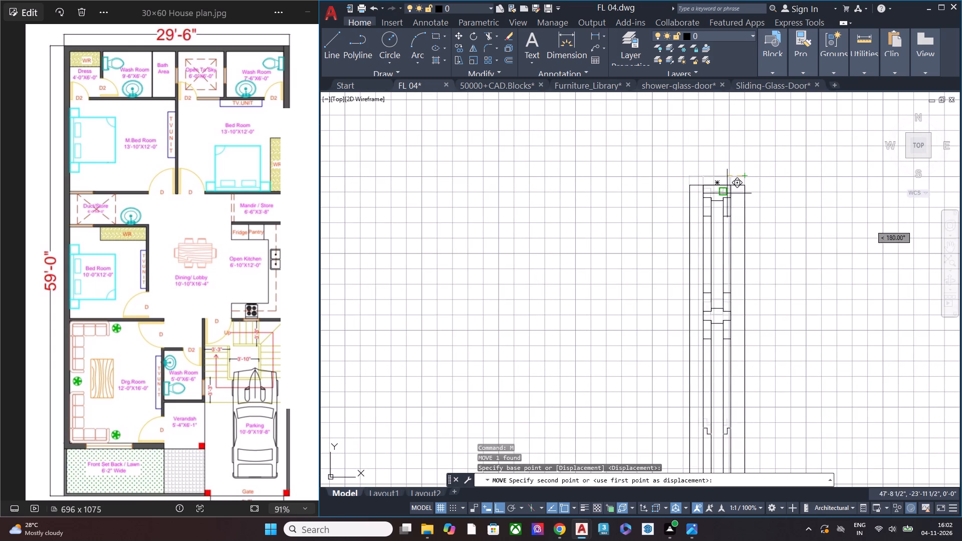
{"action": "scroll", "coordinate": [496, 311], "scroll_direction": "down", "scroll_amount": 5}
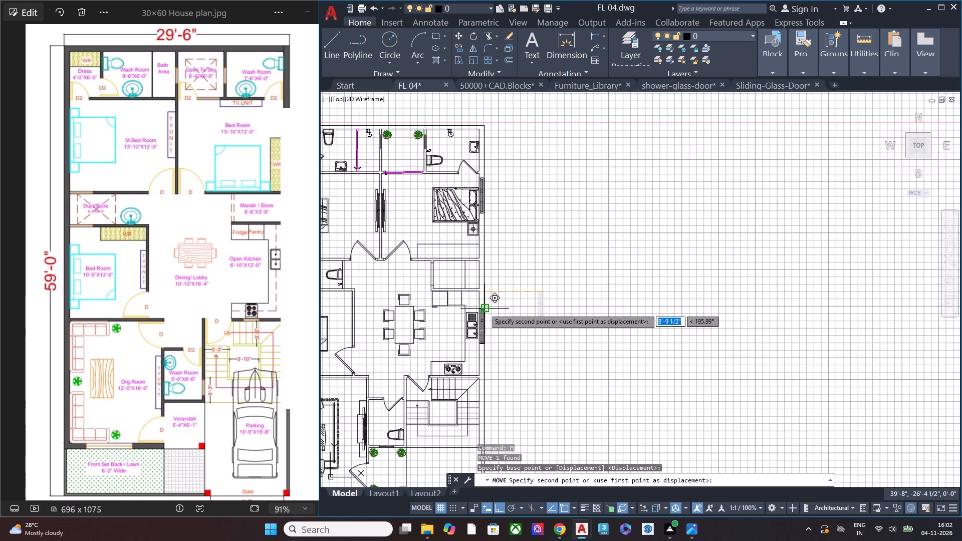
{"action": "left_click", "coordinate": [485, 309]}
{"action": "scroll", "coordinate": [478, 315], "scroll_direction": "up", "scroll_amount": 5}
{"action": "key", "text": "Escape"}
{"action": "scroll", "coordinate": [597, 225], "scroll_direction": "down", "scroll_amount": 4}
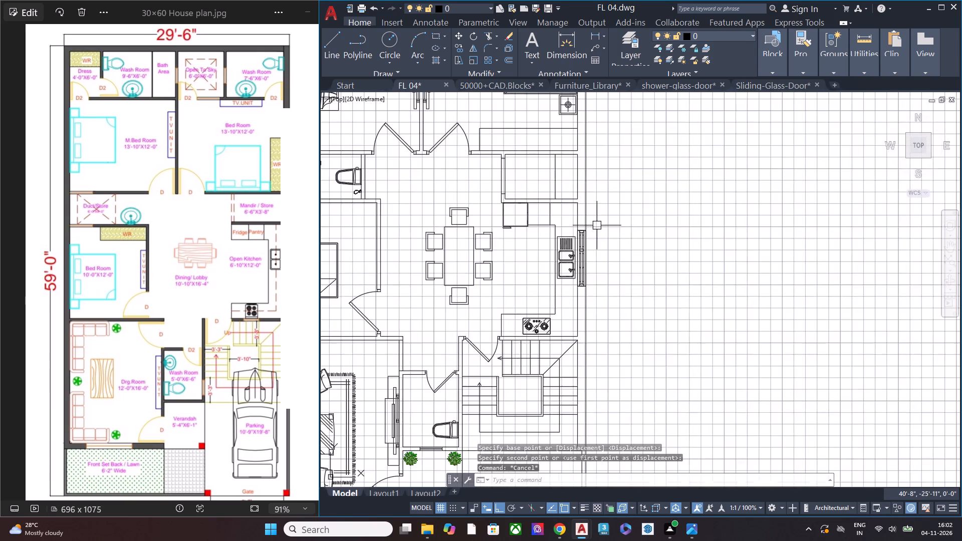
Check the window's fit in the kitchen wall beside the sink and save the drawing.
{"action": "scroll", "coordinate": [601, 233], "scroll_direction": "up", "scroll_amount": 1}
{"action": "scroll", "coordinate": [527, 239], "scroll_direction": "up", "scroll_amount": 1}
{"action": "scroll", "coordinate": [525, 240], "scroll_direction": "down", "scroll_amount": 1}
{"action": "scroll", "coordinate": [525, 240], "scroll_direction": "up", "scroll_amount": 5}
{"action": "scroll", "coordinate": [525, 255], "scroll_direction": "down", "scroll_amount": 2}
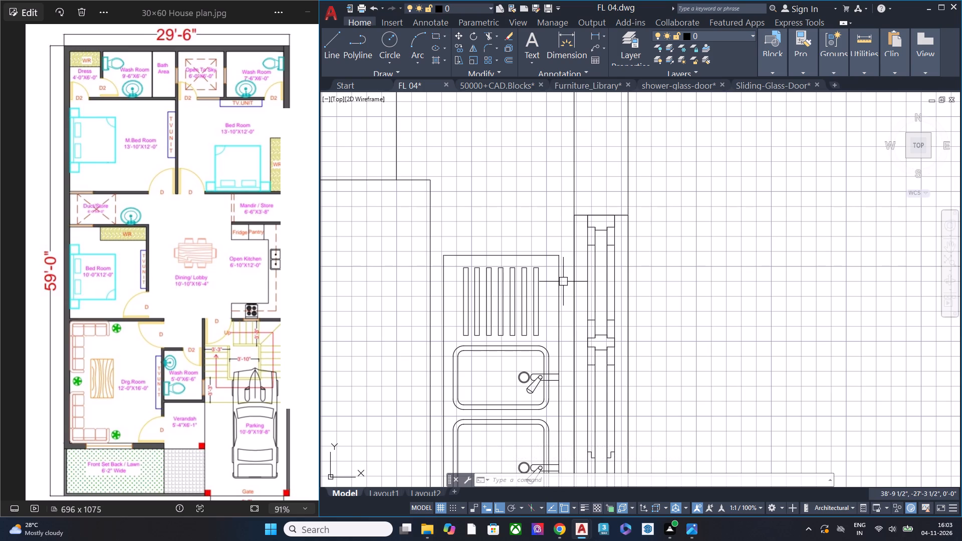
{"action": "scroll", "coordinate": [567, 288], "scroll_direction": "down", "scroll_amount": 4}
{"action": "middle_click_drag", "start_coordinate": [616, 326], "coordinate": [611, 294]}
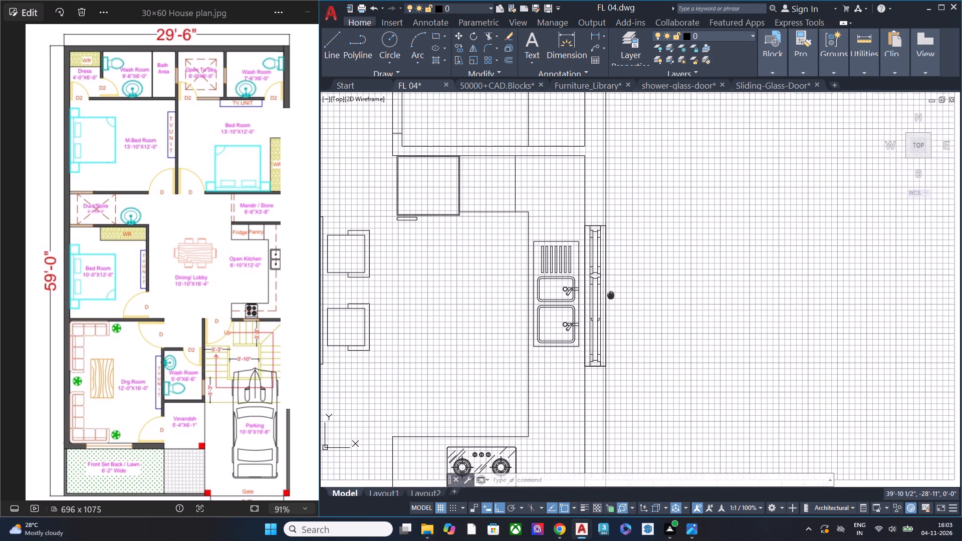
{"action": "middle_click_drag", "start_coordinate": [611, 294], "coordinate": [611, 292]}
{"action": "key", "text": "ctrl+s"}
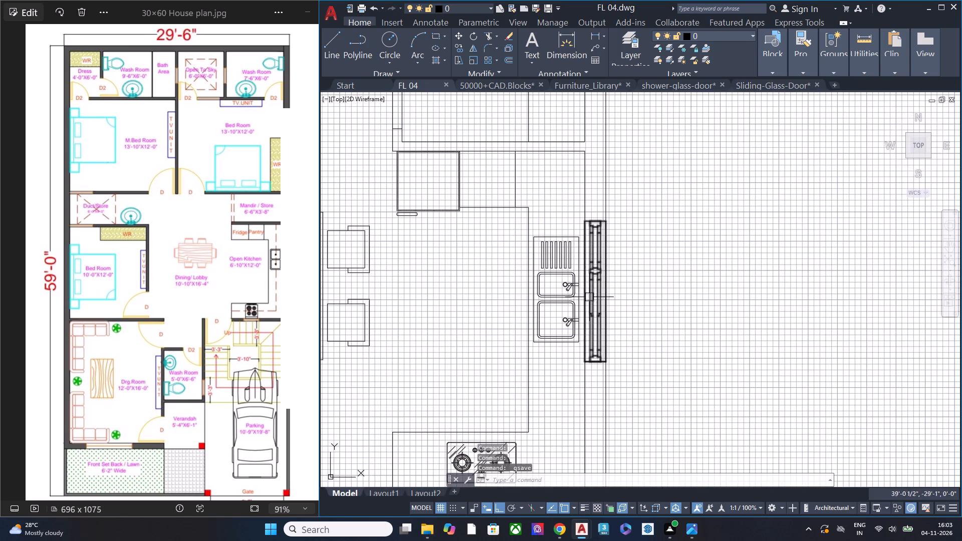
Move the shower fixture in the wash room between the two west bedrooms slightly towards the washbasin, and save the drawing.
{"action": "middle_click_drag", "start_coordinate": [696, 288], "coordinate": [568, 289]}
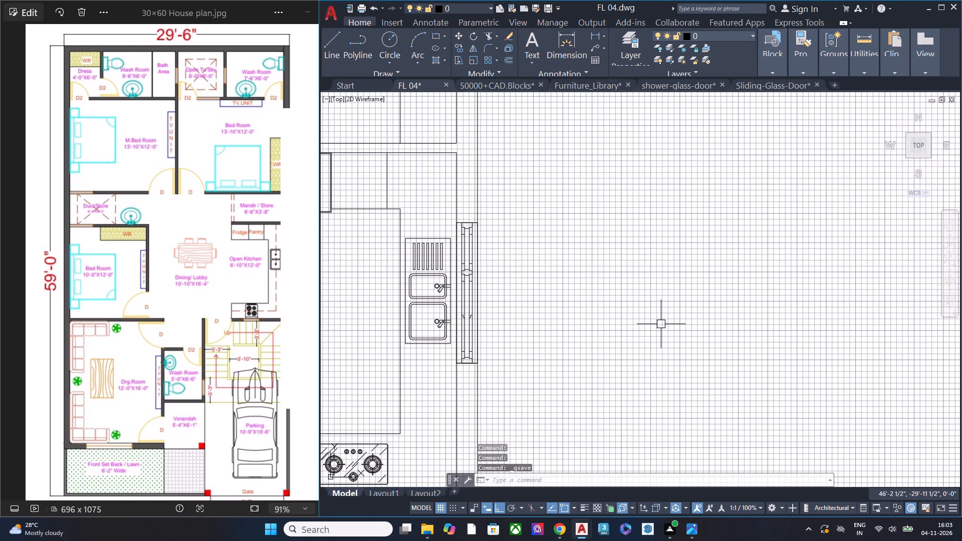
{"action": "scroll", "coordinate": [506, 319], "scroll_direction": "down", "scroll_amount": 2}
{"action": "middle_click_drag", "start_coordinate": [430, 340], "coordinate": [573, 335]}
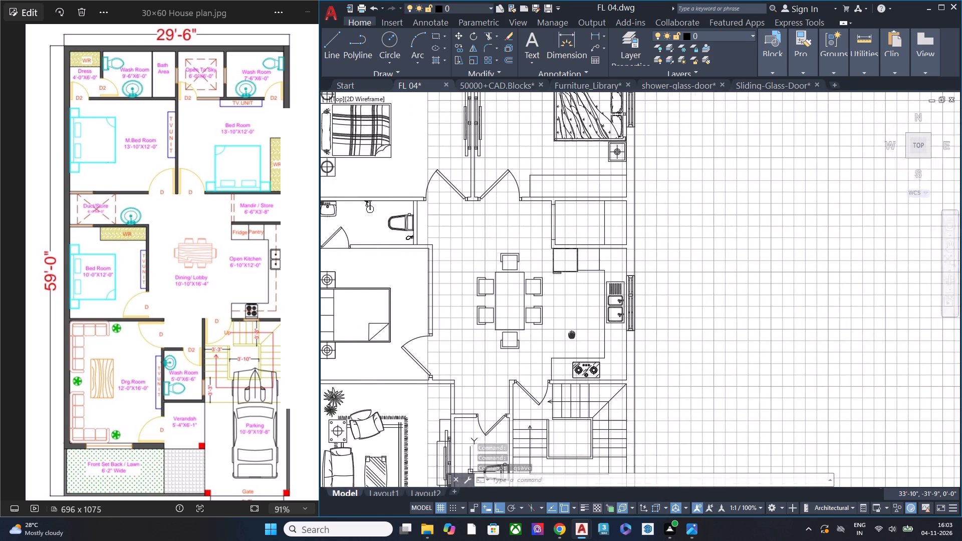
{"action": "middle_click_drag", "start_coordinate": [573, 335], "coordinate": [589, 335]}
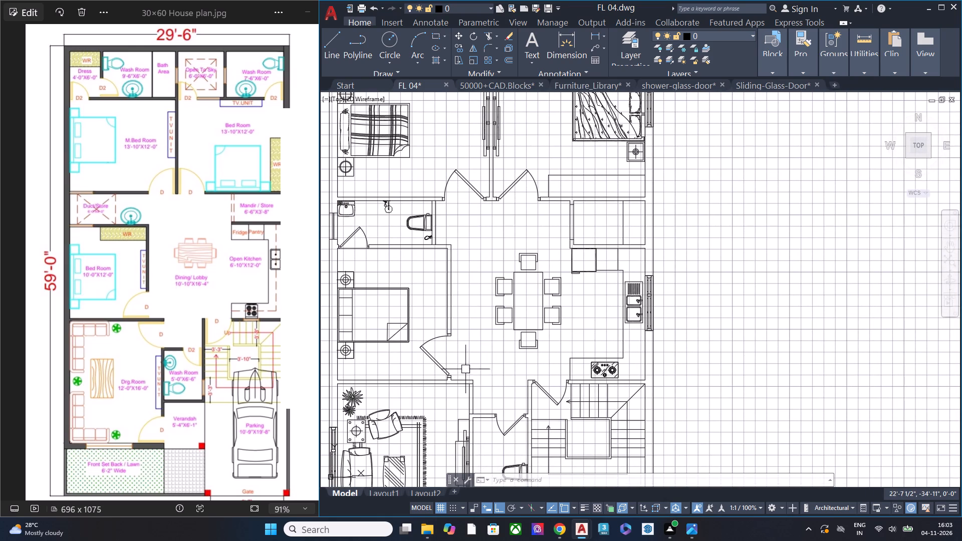
{"action": "middle_click_drag", "start_coordinate": [469, 283], "coordinate": [629, 381]}
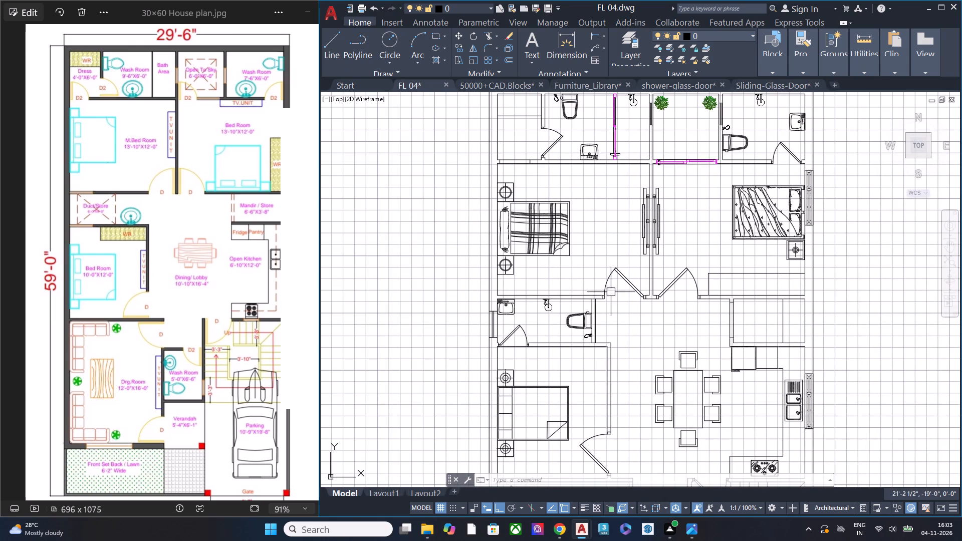
{"action": "scroll", "coordinate": [589, 318], "scroll_direction": "up", "scroll_amount": 1}
{"action": "scroll", "coordinate": [543, 318], "scroll_direction": "up", "scroll_amount": 1}
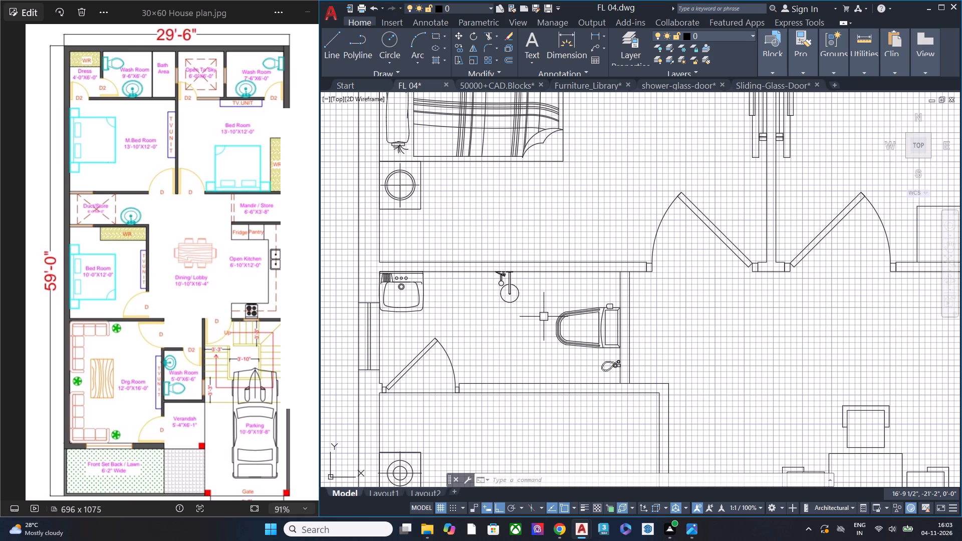
{"action": "scroll", "coordinate": [494, 310], "scroll_direction": "up", "scroll_amount": 1}
{"action": "left_click", "coordinate": [533, 311]}
{"action": "left_click", "coordinate": [502, 298]}
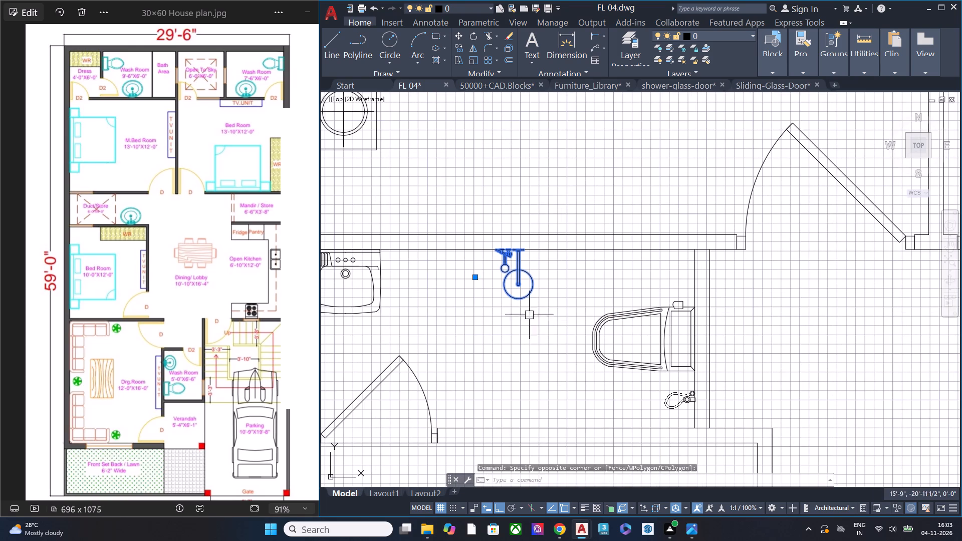
{"action": "type", "text": "m"}
{"action": "key", "text": "space"}
{"action": "left_click", "coordinate": [817, 358]}
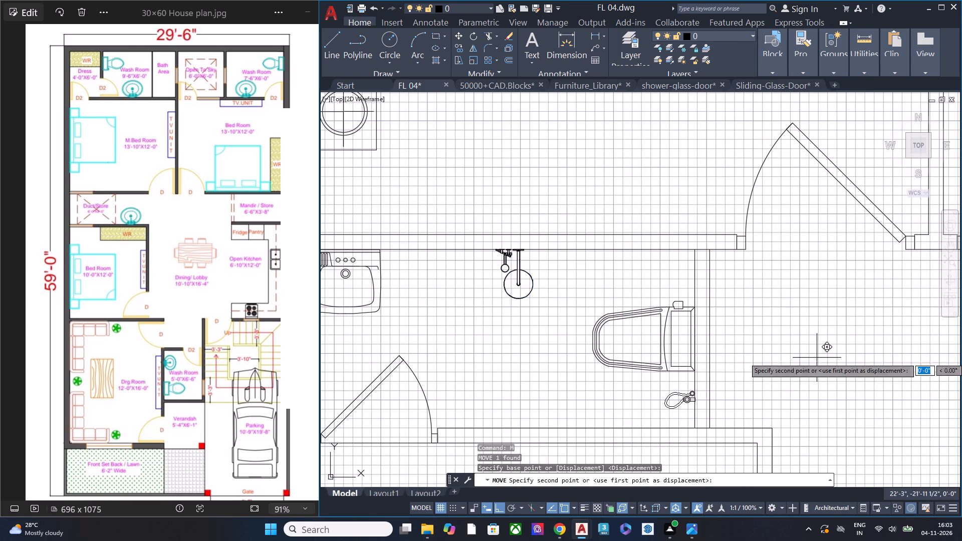
{"action": "left_click", "coordinate": [808, 360]}
{"action": "key", "text": "Escape"}
{"action": "scroll", "coordinate": [622, 313], "scroll_direction": "down", "scroll_amount": 2}
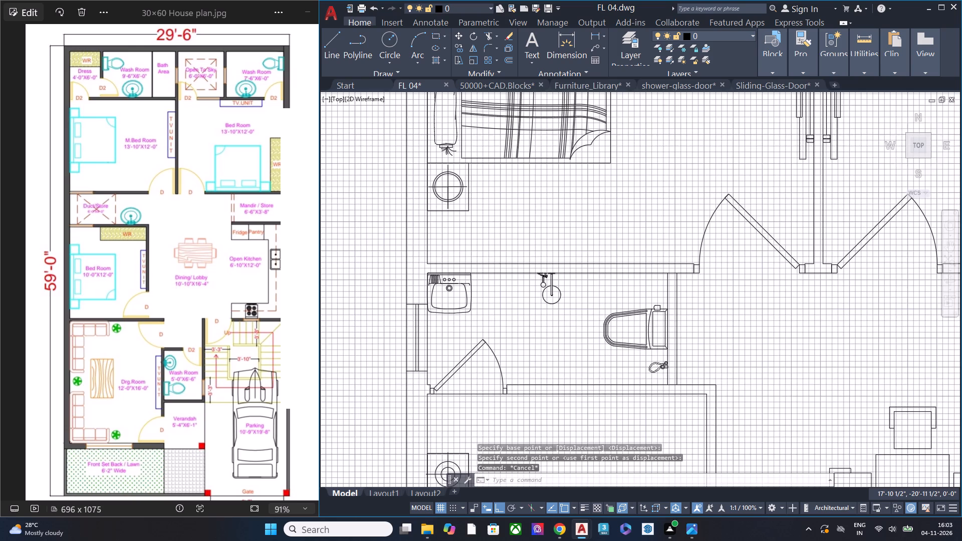
{"action": "key", "text": "ctrl+s"}
Examine the dress room and its adjoining wash room at the plan's north-west corner.
{"action": "scroll", "coordinate": [577, 301], "scroll_direction": "down", "scroll_amount": 2}
{"action": "middle_click_drag", "start_coordinate": [613, 301], "coordinate": [578, 375]}
{"action": "middle_click_drag", "start_coordinate": [545, 266], "coordinate": [584, 343]}
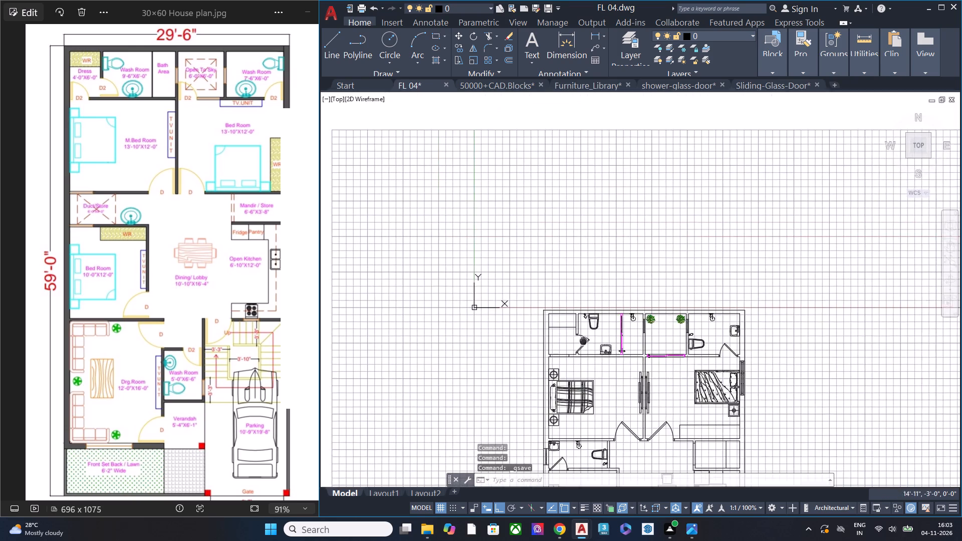
{"action": "middle_click_drag", "start_coordinate": [584, 343], "coordinate": [587, 346]}
{"action": "scroll", "coordinate": [555, 314], "scroll_direction": "up", "scroll_amount": 2}
{"action": "middle_click_drag", "start_coordinate": [603, 384], "coordinate": [592, 303]}
{"action": "scroll", "coordinate": [592, 307], "scroll_direction": "up", "scroll_amount": 1}
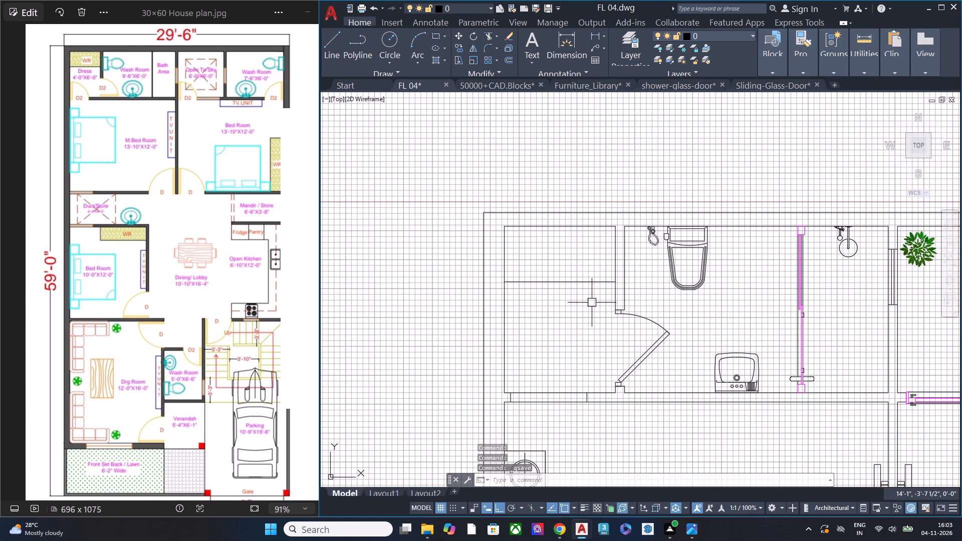
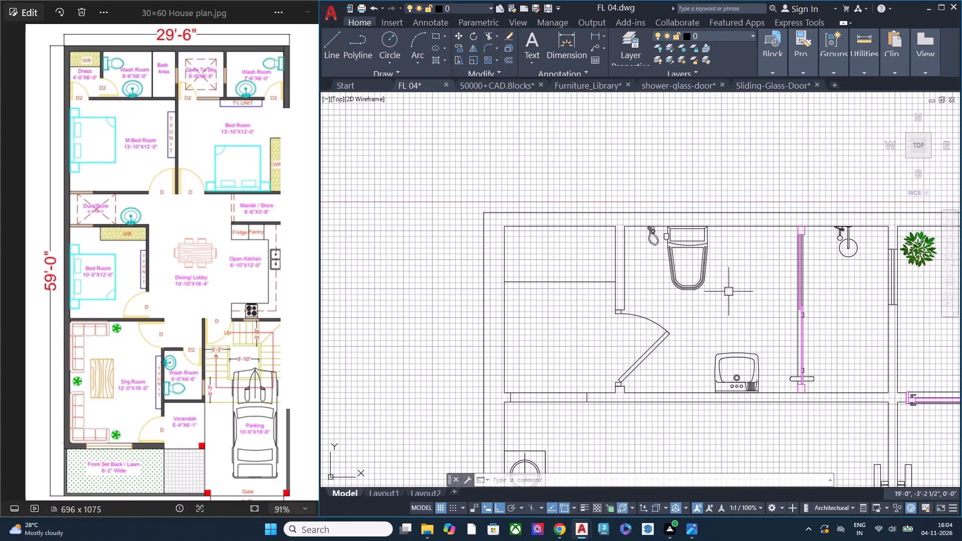
Save the drawing.
{"action": "scroll", "coordinate": [530, 258], "scroll_direction": "down", "scroll_amount": 1}
{"action": "middle_click_drag", "start_coordinate": [627, 292], "coordinate": [506, 257]}
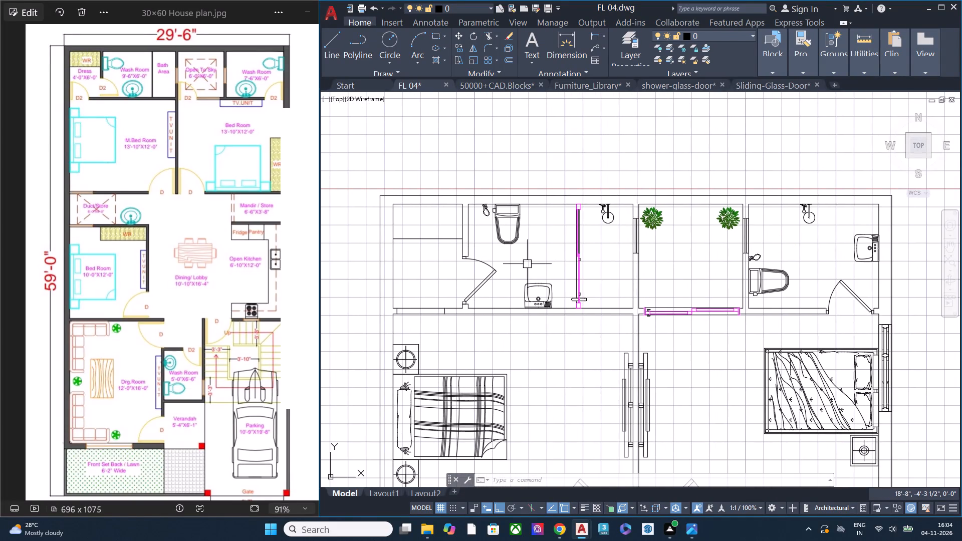
{"action": "middle_click_drag", "start_coordinate": [540, 279], "coordinate": [563, 248]}
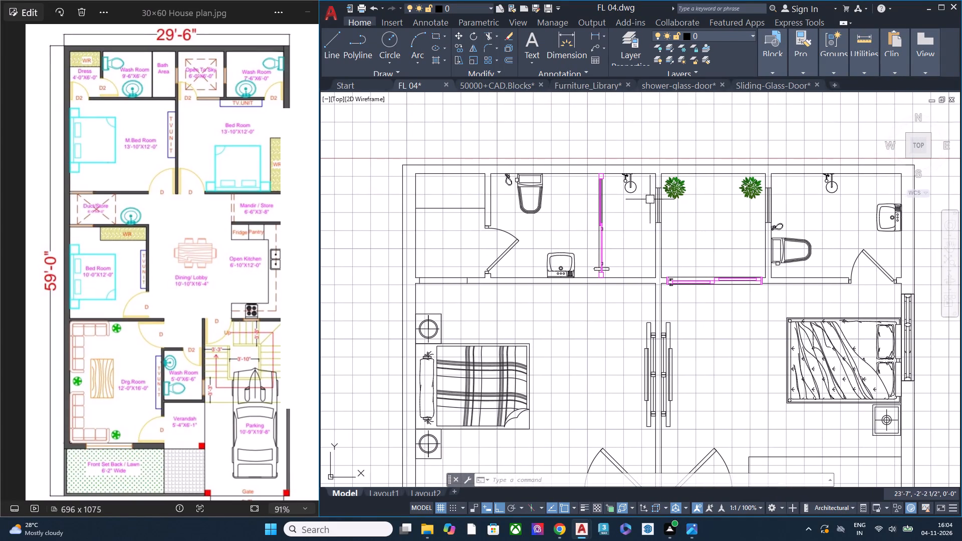
{"action": "key", "text": "space"}
{"action": "left_click", "coordinate": [598, 359]}
{"action": "left_click", "coordinate": [593, 331]}
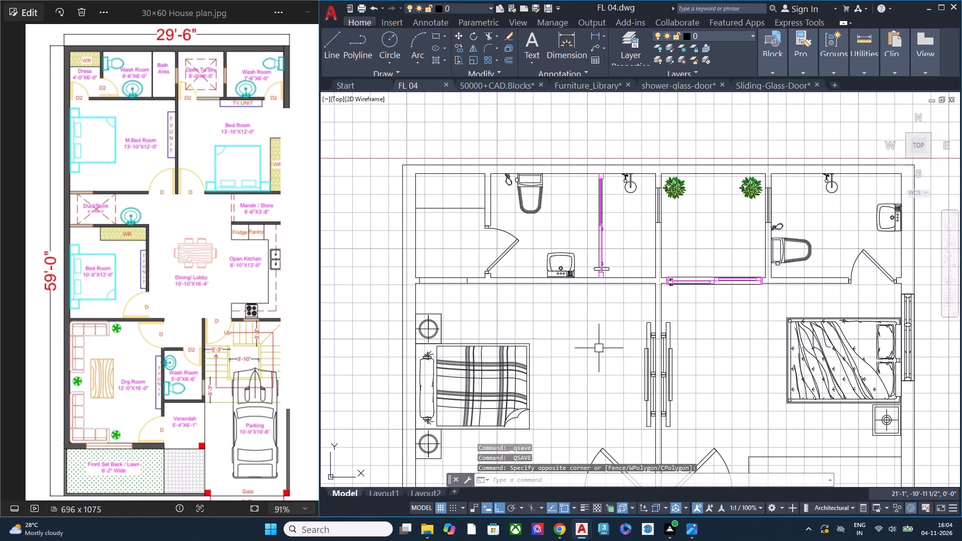
{"action": "middle_click_drag", "start_coordinate": [621, 287], "coordinate": [550, 363]}
{"action": "key", "text": "space"}
{"action": "key", "text": "space"}
{"action": "key", "text": "space"}
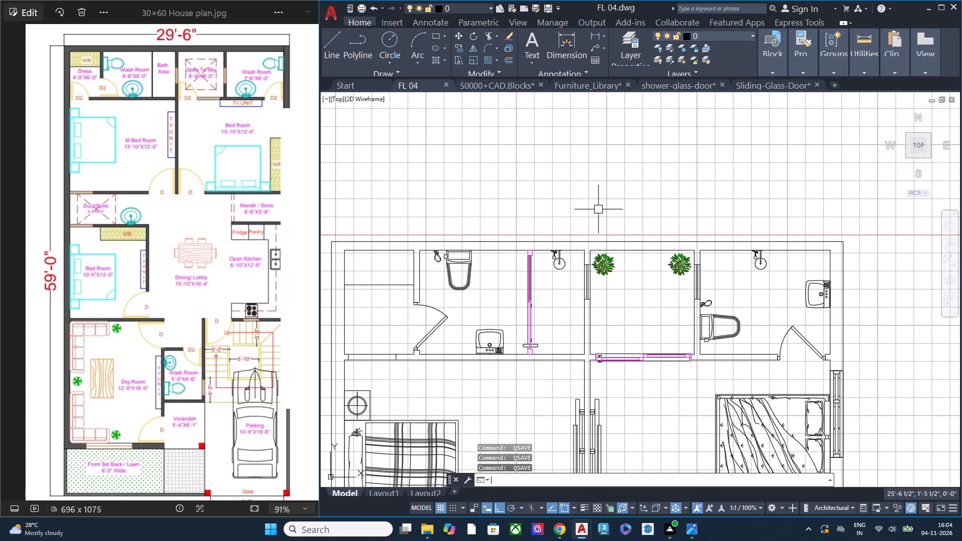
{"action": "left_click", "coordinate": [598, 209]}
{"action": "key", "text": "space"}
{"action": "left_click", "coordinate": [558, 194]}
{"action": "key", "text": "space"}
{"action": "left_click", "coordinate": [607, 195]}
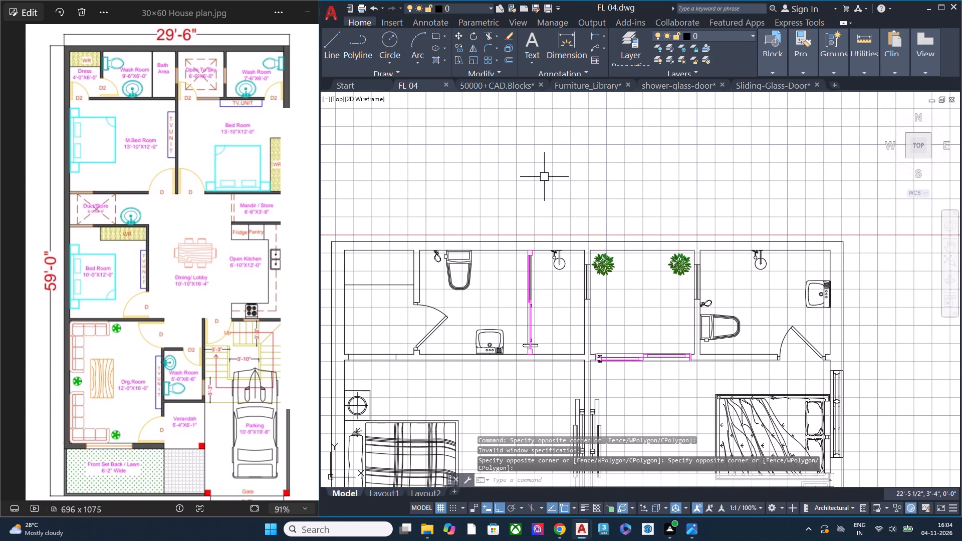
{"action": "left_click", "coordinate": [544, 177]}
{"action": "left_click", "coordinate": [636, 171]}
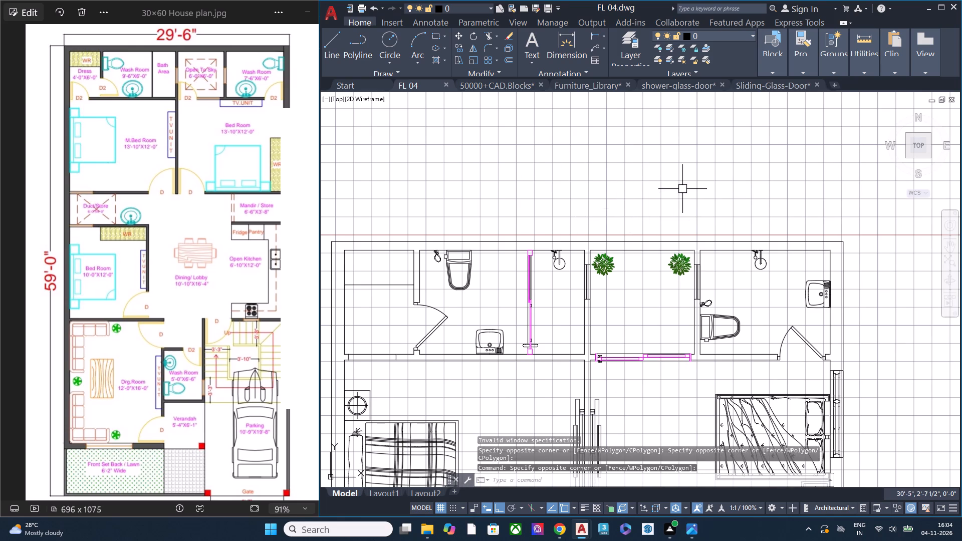
Check the dress room and adjoining wash room at the plan's north-west corner, and save the drawing.
{"action": "scroll", "coordinate": [682, 186], "scroll_direction": "down", "scroll_amount": 1}
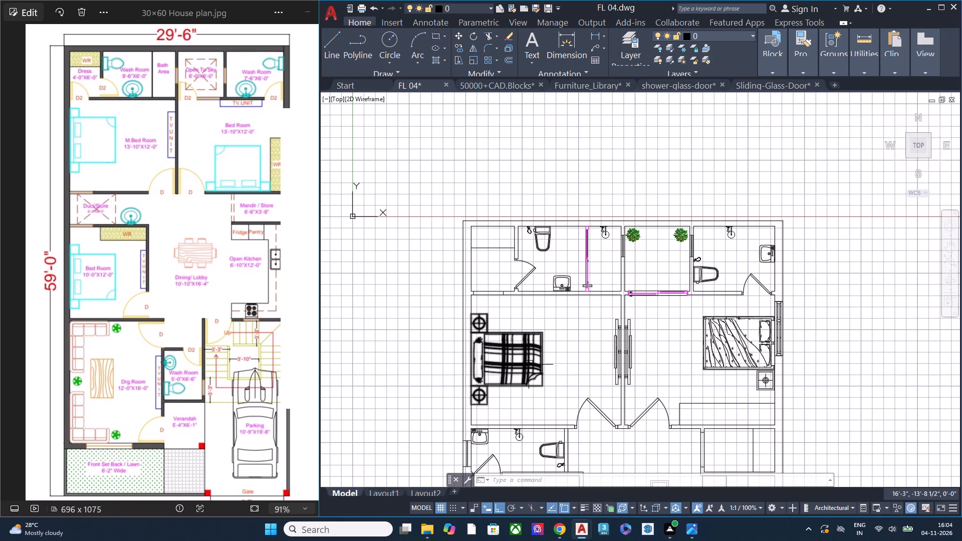
{"action": "middle_click_drag", "start_coordinate": [514, 357], "coordinate": [507, 294]}
{"action": "scroll", "coordinate": [469, 181], "scroll_direction": "up", "scroll_amount": 3}
{"action": "scroll", "coordinate": [469, 181], "scroll_direction": "down", "scroll_amount": 1}
{"action": "scroll", "coordinate": [469, 181], "scroll_direction": "up", "scroll_amount": 1}
{"action": "middle_click_drag", "start_coordinate": [492, 198], "coordinate": [494, 207]}
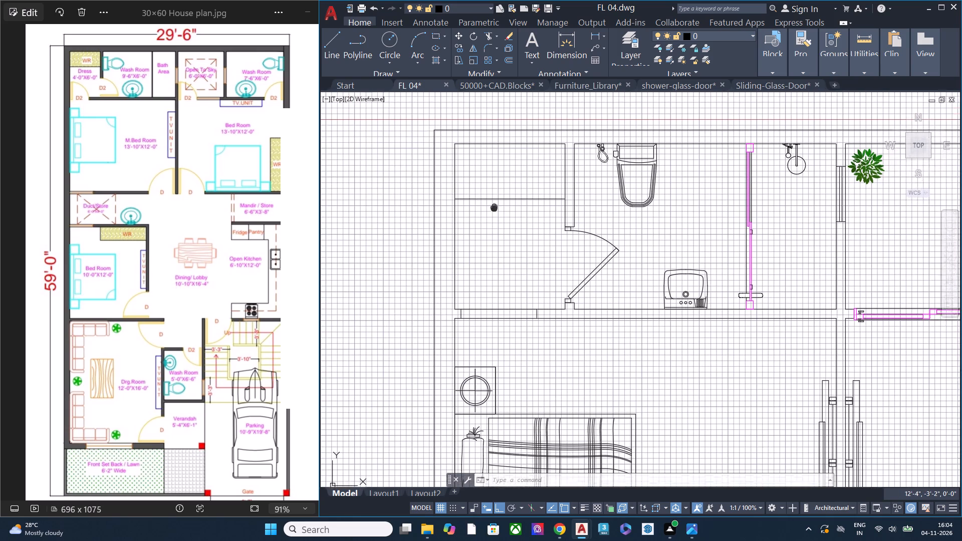
{"action": "middle_click_drag", "start_coordinate": [494, 207], "coordinate": [493, 244]}
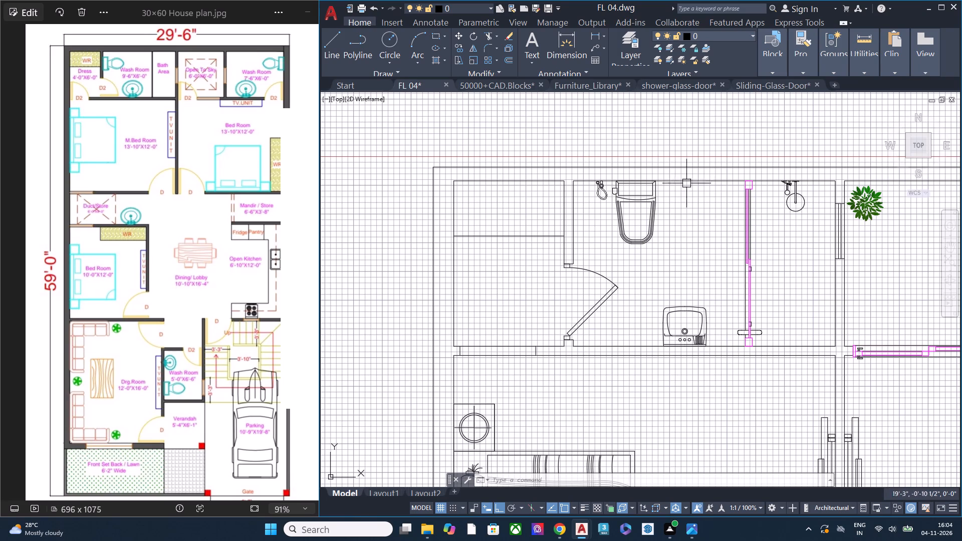
{"action": "key", "text": "space"}
Draw a rectangle with length 10' and width 12' in the empty space east of the floor plan.
{"action": "scroll", "coordinate": [623, 258], "scroll_direction": "down", "scroll_amount": 1}
{"action": "middle_click_drag", "start_coordinate": [600, 292], "coordinate": [508, 188]}
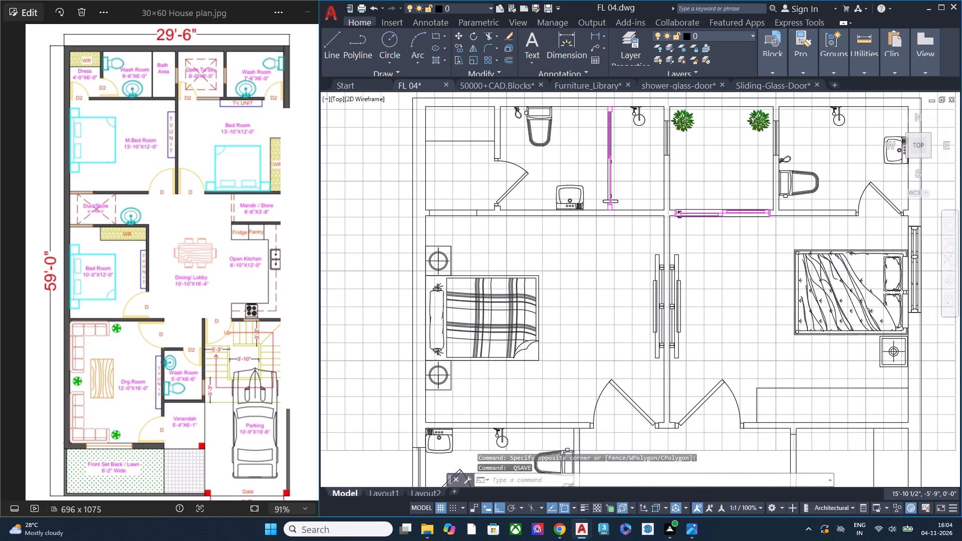
{"action": "middle_click_drag", "start_coordinate": [709, 364], "coordinate": [592, 296]}
{"action": "middle_click_drag", "start_coordinate": [640, 302], "coordinate": [646, 330]}
{"action": "middle_click_drag", "start_coordinate": [638, 380], "coordinate": [581, 292]}
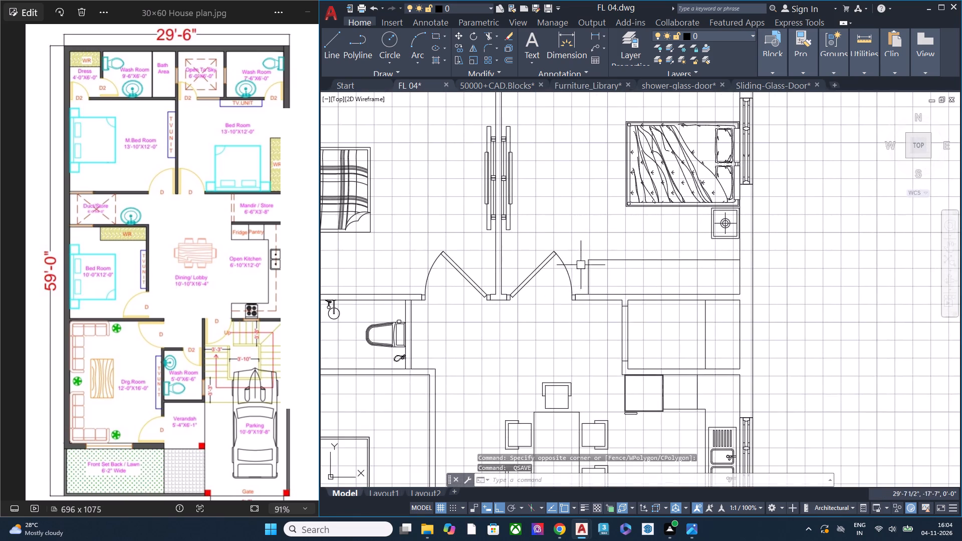
{"action": "scroll", "coordinate": [584, 260], "scroll_direction": "down", "scroll_amount": 3}
{"action": "middle_click_drag", "start_coordinate": [675, 331], "coordinate": [617, 270]}
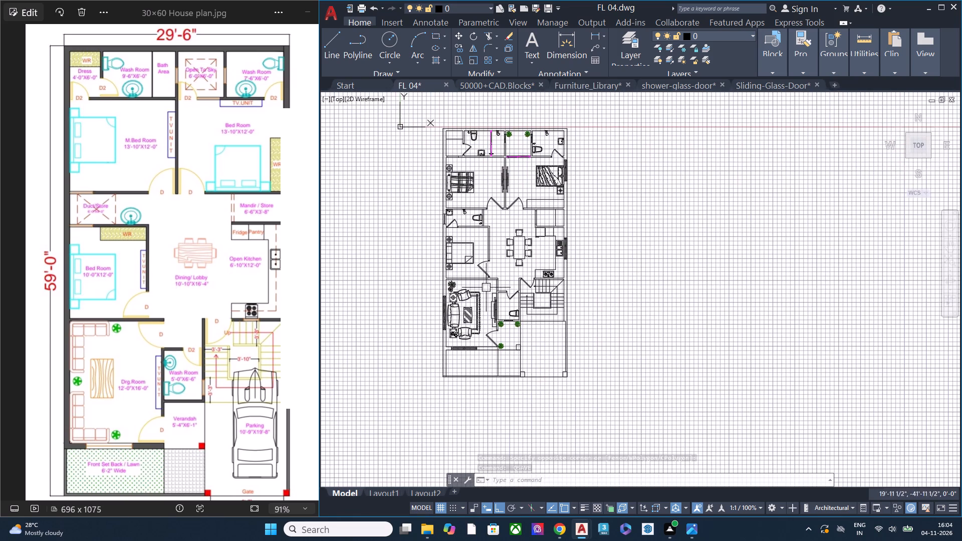
{"action": "middle_click_drag", "start_coordinate": [489, 281], "coordinate": [472, 357]}
{"action": "key", "text": "r"}
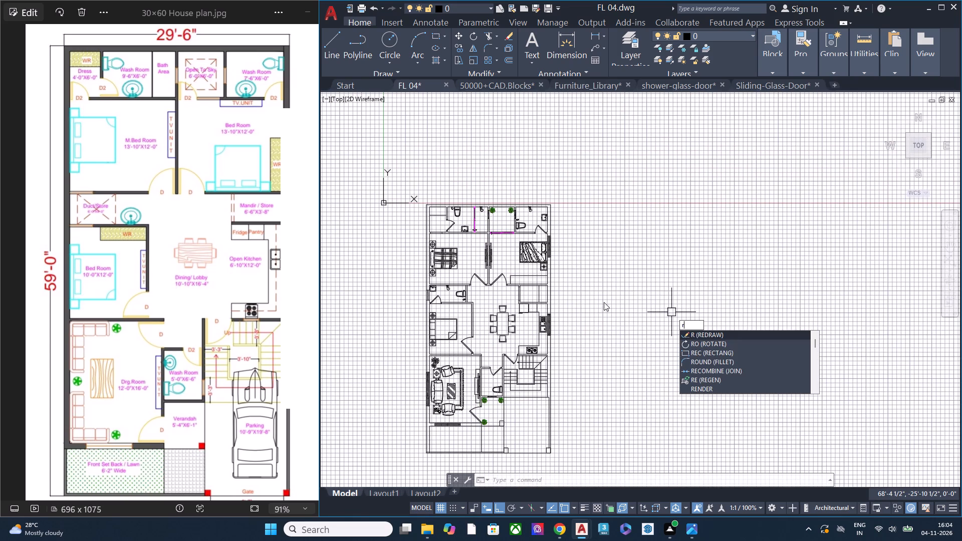
{"action": "left_click", "coordinate": [724, 353]}
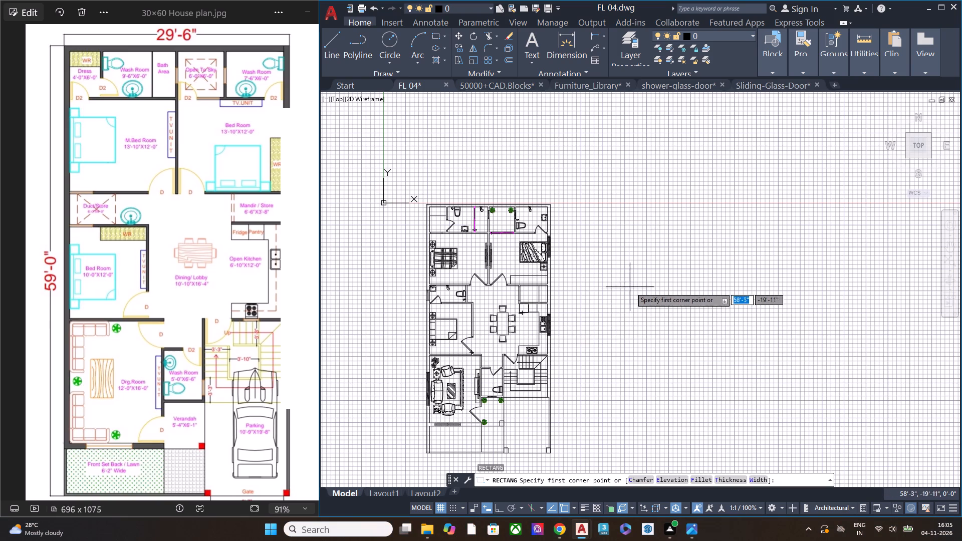
{"action": "left_click", "coordinate": [652, 256]}
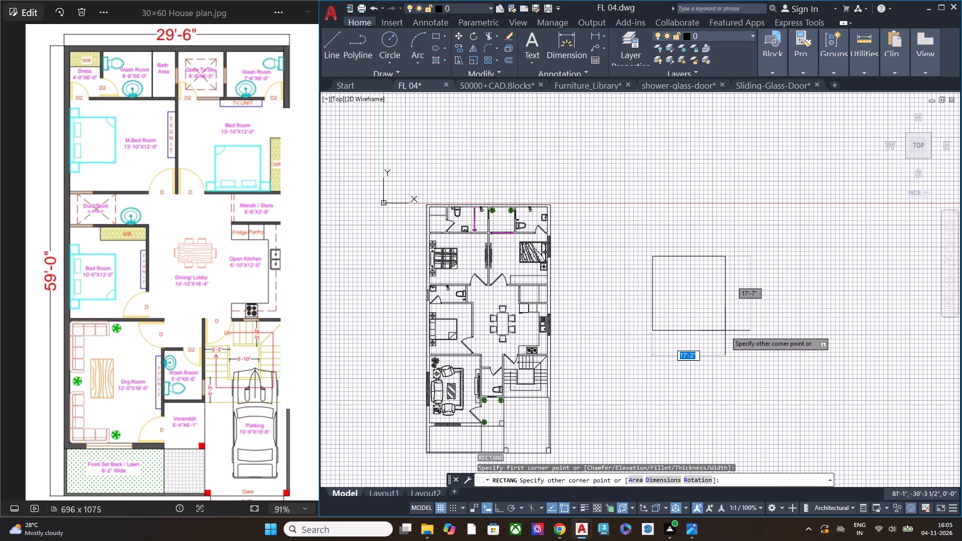
{"action": "key", "text": "d"}
{"action": "key", "text": "Return"}
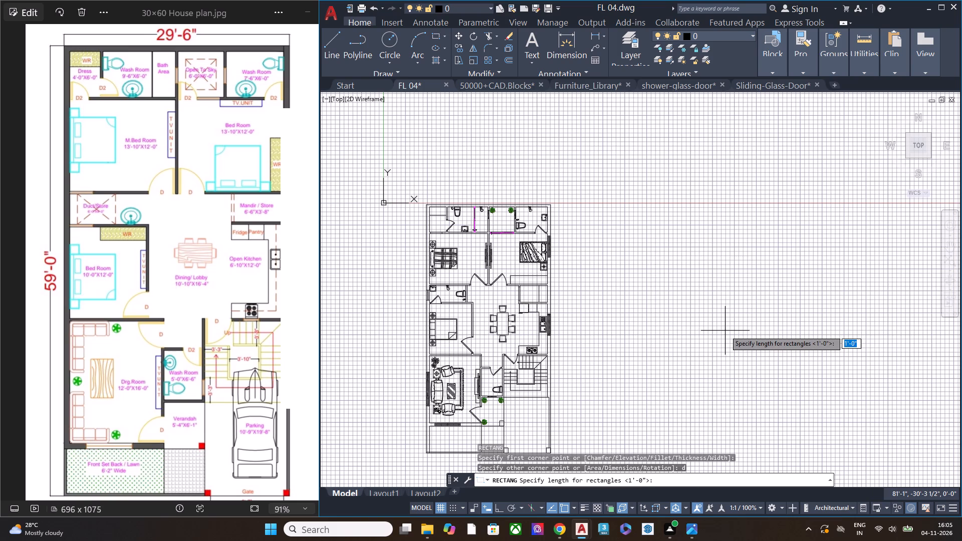
{"action": "key", "text": "1"}
{"action": "type", "text": "0'"}
{"action": "key", "text": "Return"}
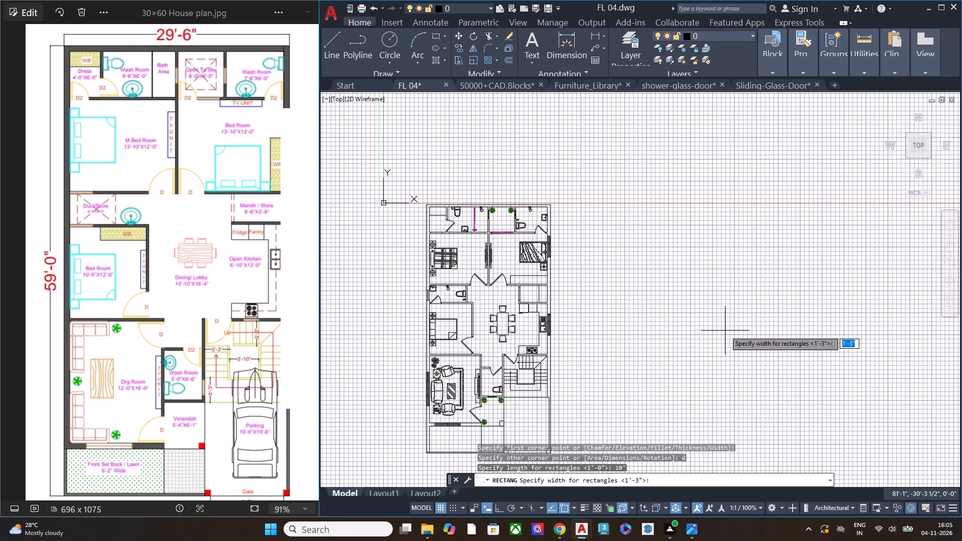
{"action": "key", "text": "1"}
{"action": "type", "text": "2'"}
{"action": "key", "text": "Return"}
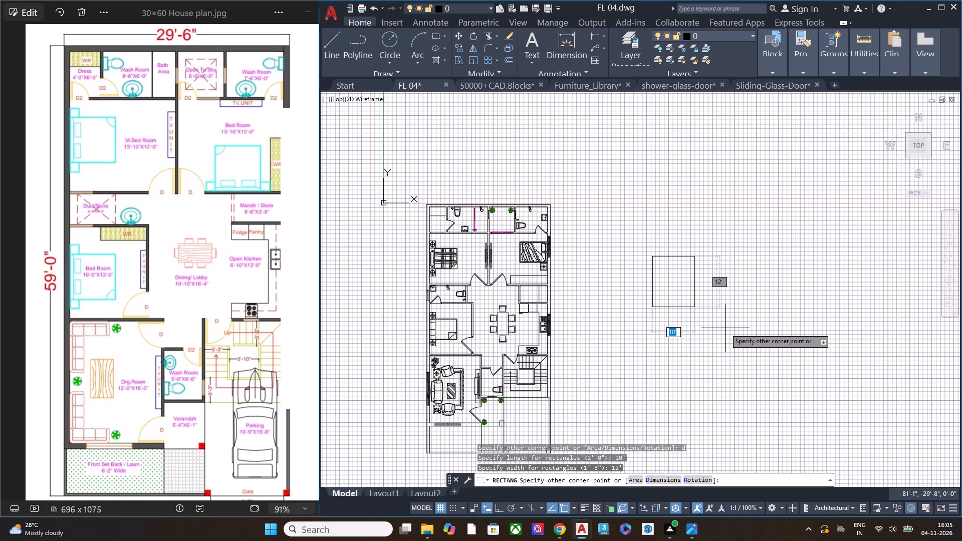
{"action": "left_click", "coordinate": [725, 328]}
Offset the new rectangle 4" outwards to form a double wall outline.
{"action": "scroll", "coordinate": [667, 288], "scroll_direction": "up", "scroll_amount": 4}
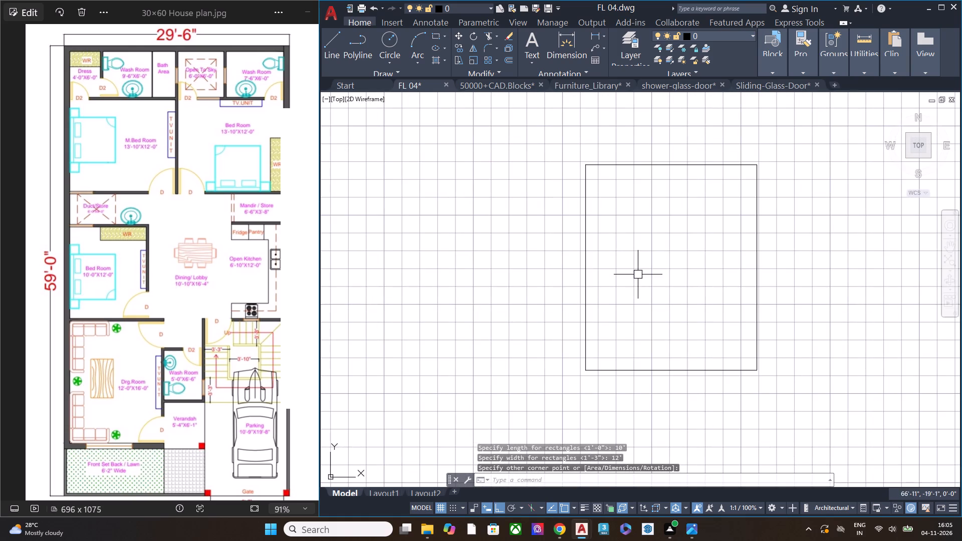
{"action": "middle_click_drag", "start_coordinate": [638, 273], "coordinate": [627, 334]}
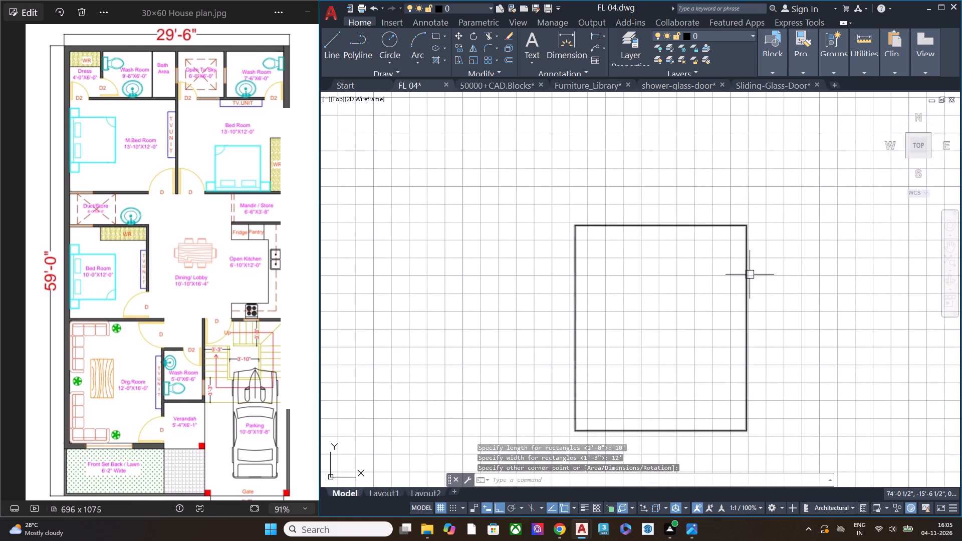
{"action": "left_click", "coordinate": [750, 275]}
{"action": "middle_click_drag", "start_coordinate": [752, 284], "coordinate": [764, 260]}
{"action": "type", "text": "off"}
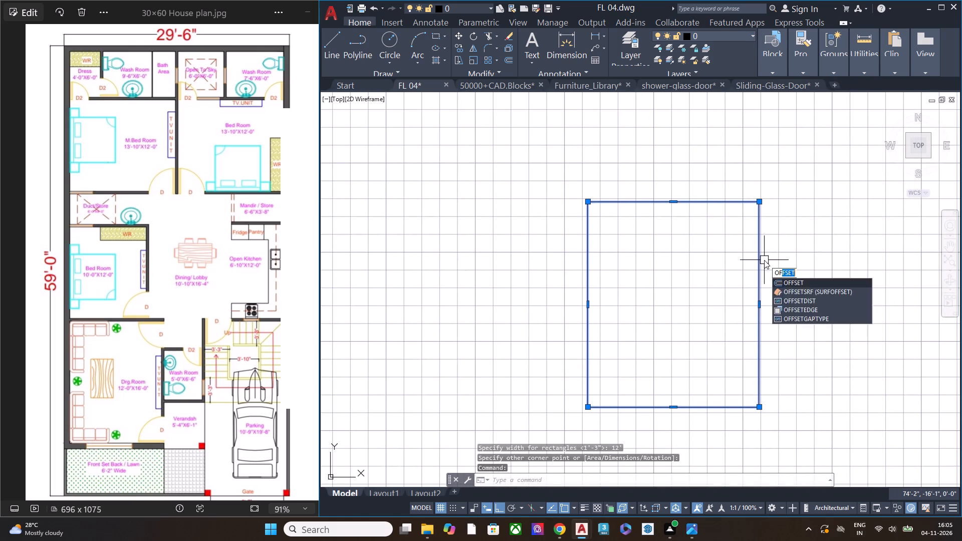
{"action": "key", "text": "space"}
{"action": "key", "text": "space"}
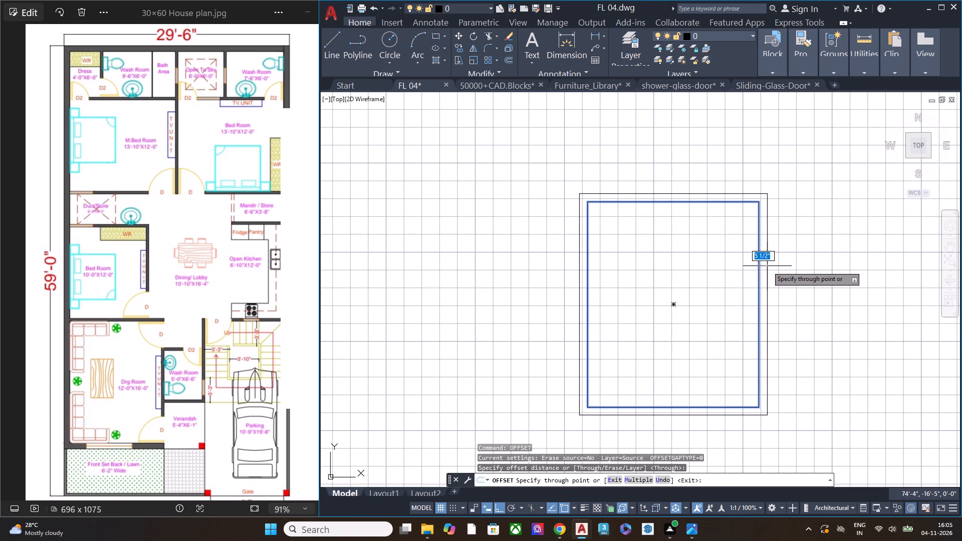
{"action": "key", "text": "9"}
{"action": "key", "text": "BackSpace"}
{"action": "type", "text": "4\""}
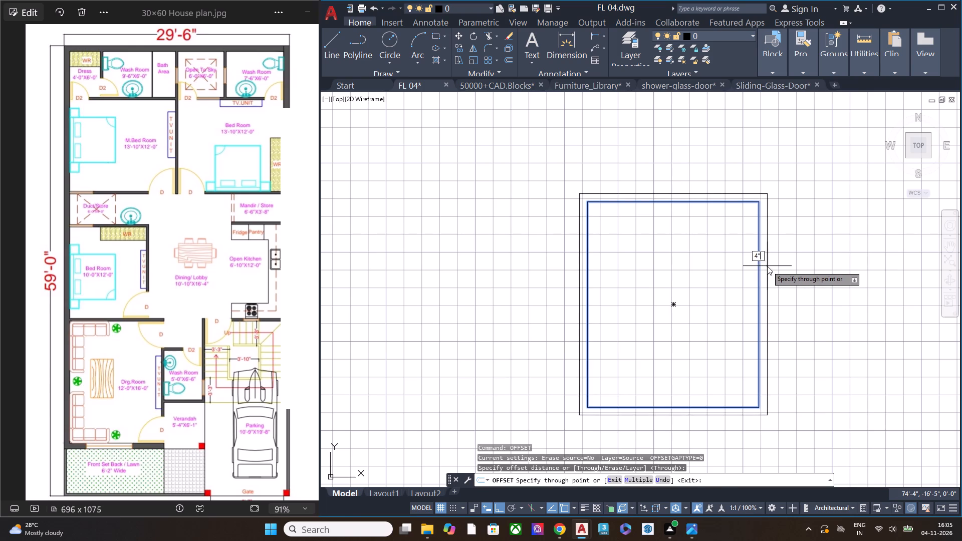
{"action": "key", "text": "Return"}
{"action": "key", "text": "Escape"}
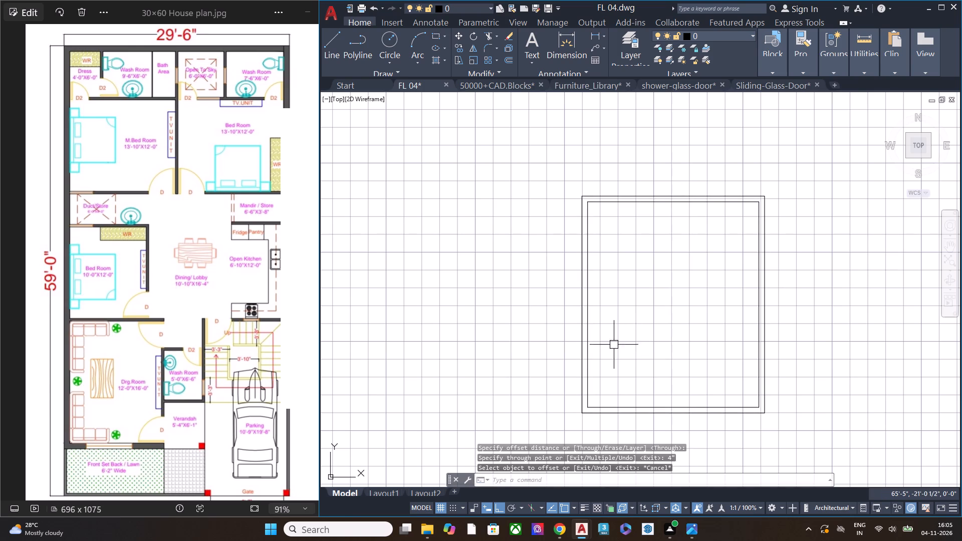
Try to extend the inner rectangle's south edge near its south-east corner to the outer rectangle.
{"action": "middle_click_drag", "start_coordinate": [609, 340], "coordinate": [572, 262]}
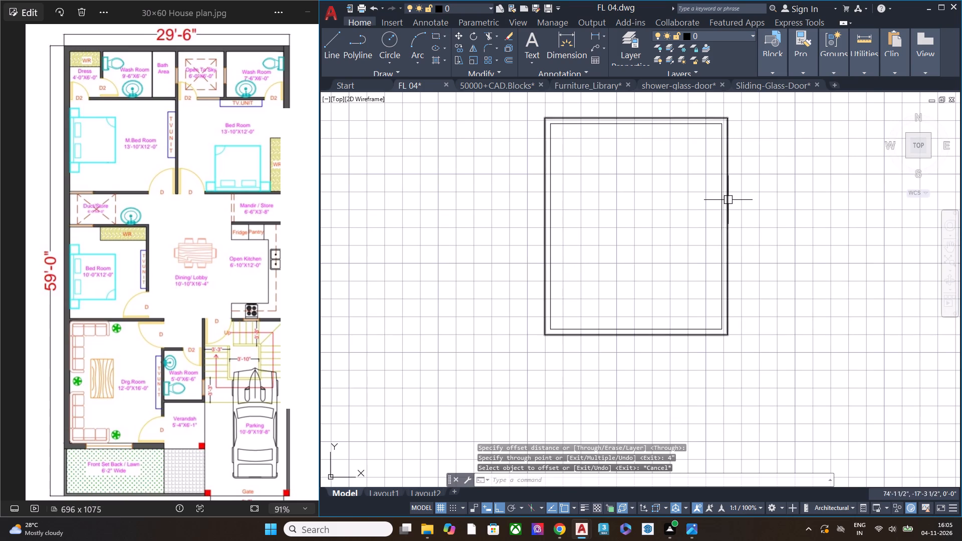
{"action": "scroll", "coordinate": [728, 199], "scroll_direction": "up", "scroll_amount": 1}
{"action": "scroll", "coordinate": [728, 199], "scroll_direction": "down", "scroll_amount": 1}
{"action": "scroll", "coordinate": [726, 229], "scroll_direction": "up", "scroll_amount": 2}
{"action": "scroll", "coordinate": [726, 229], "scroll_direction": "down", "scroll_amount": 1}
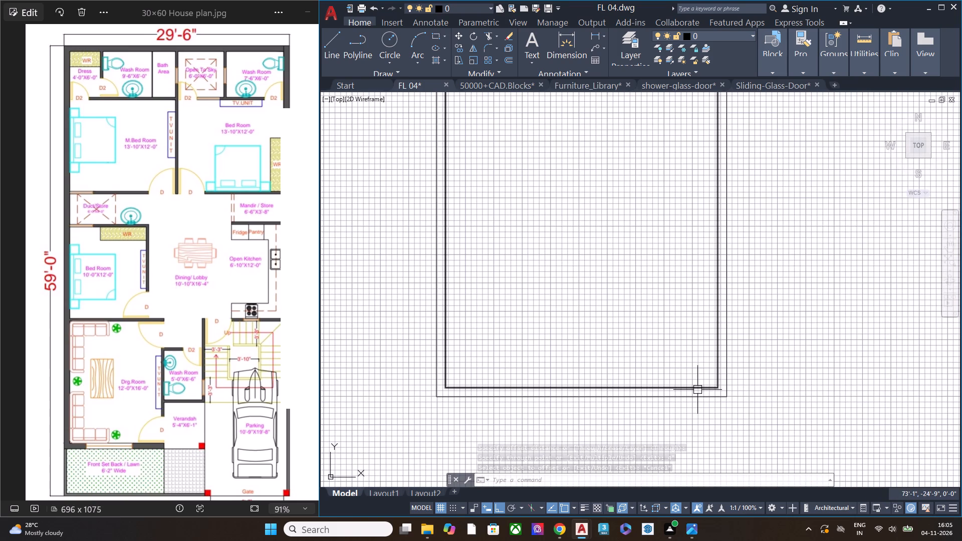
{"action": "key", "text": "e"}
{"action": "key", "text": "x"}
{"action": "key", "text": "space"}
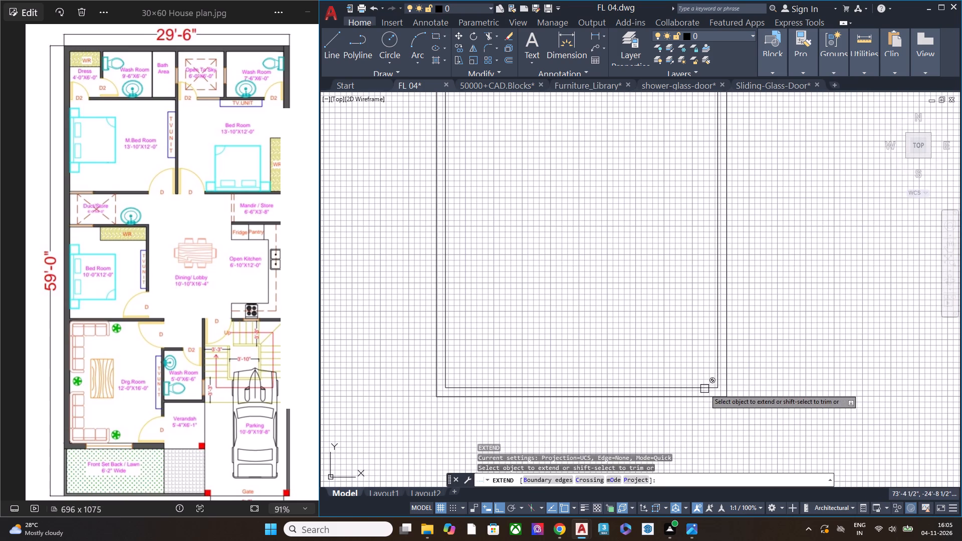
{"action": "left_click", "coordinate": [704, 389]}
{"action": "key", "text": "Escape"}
Explode the inner rectangle into separate lines.
{"action": "left_click", "coordinate": [719, 383]}
{"action": "key", "text": "e"}
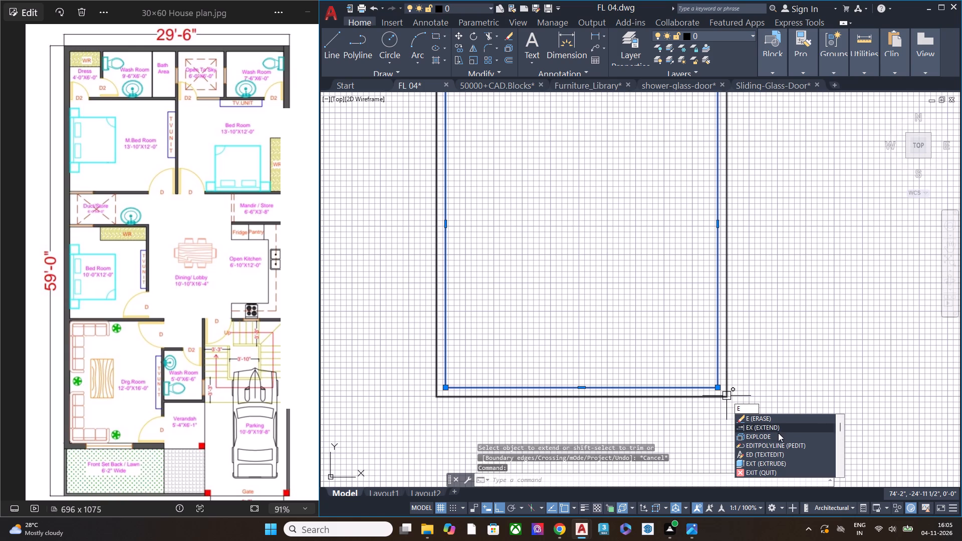
{"action": "left_click", "coordinate": [777, 435]}
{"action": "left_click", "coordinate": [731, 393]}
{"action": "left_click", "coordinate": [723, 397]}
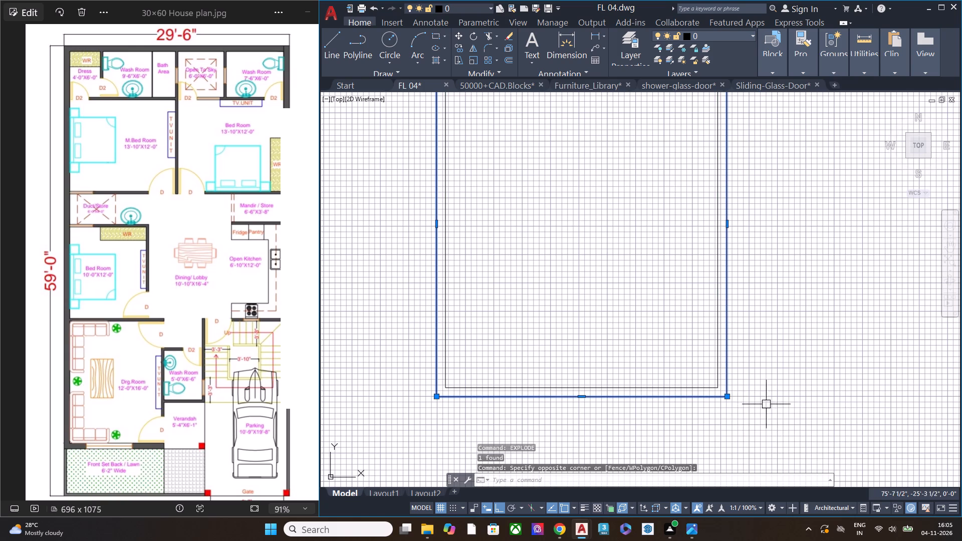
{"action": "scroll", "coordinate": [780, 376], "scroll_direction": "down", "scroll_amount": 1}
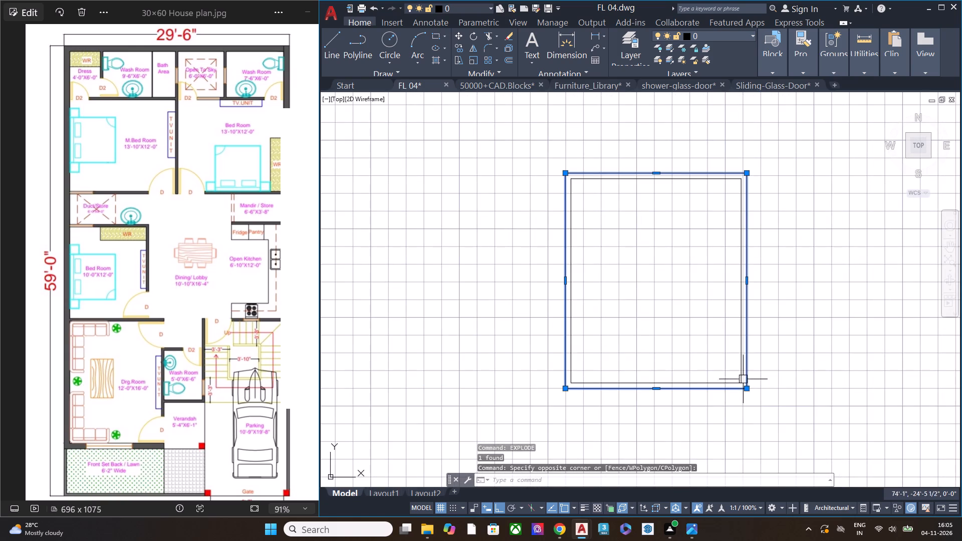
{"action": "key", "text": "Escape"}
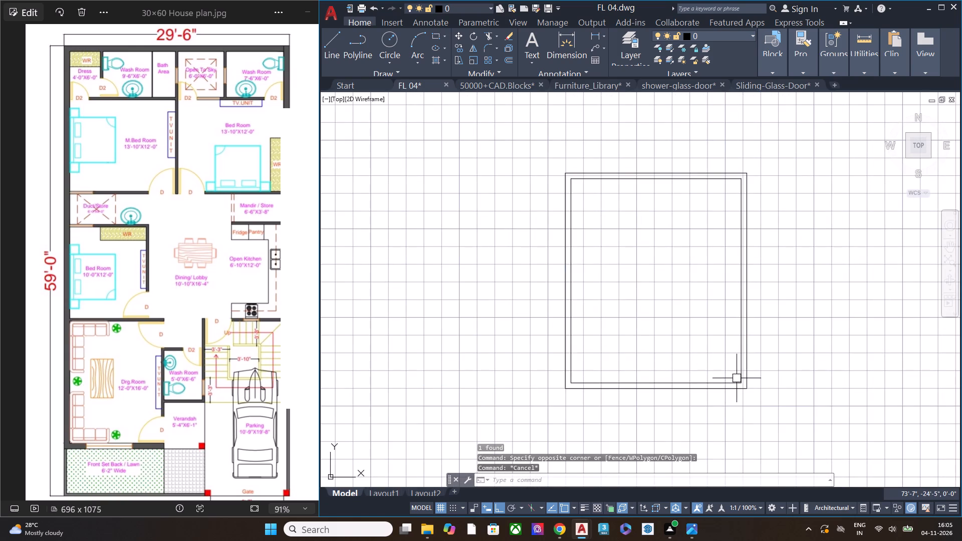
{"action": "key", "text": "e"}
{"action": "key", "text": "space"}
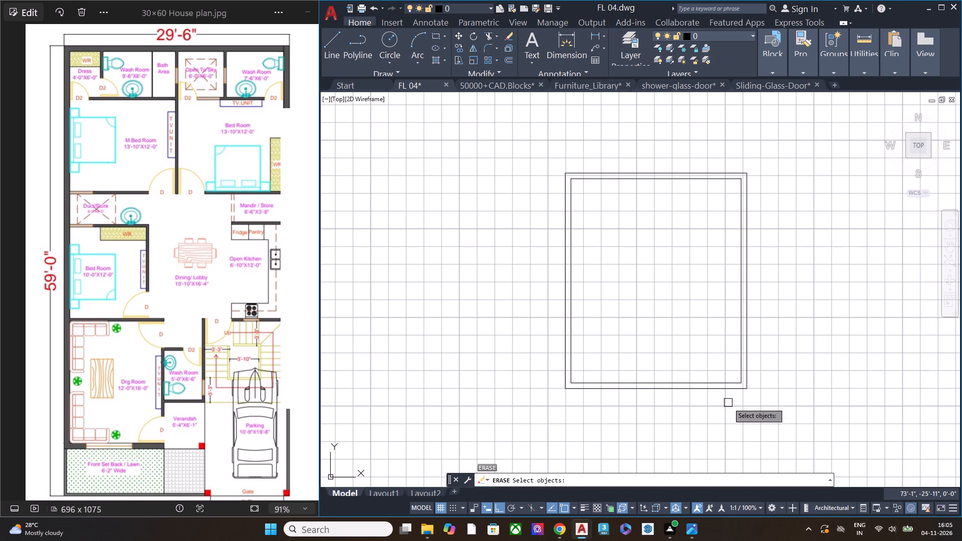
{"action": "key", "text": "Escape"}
Extend the exploded inner outline's south line at its east end to the outer rectangle.
{"action": "type", "text": "ex"}
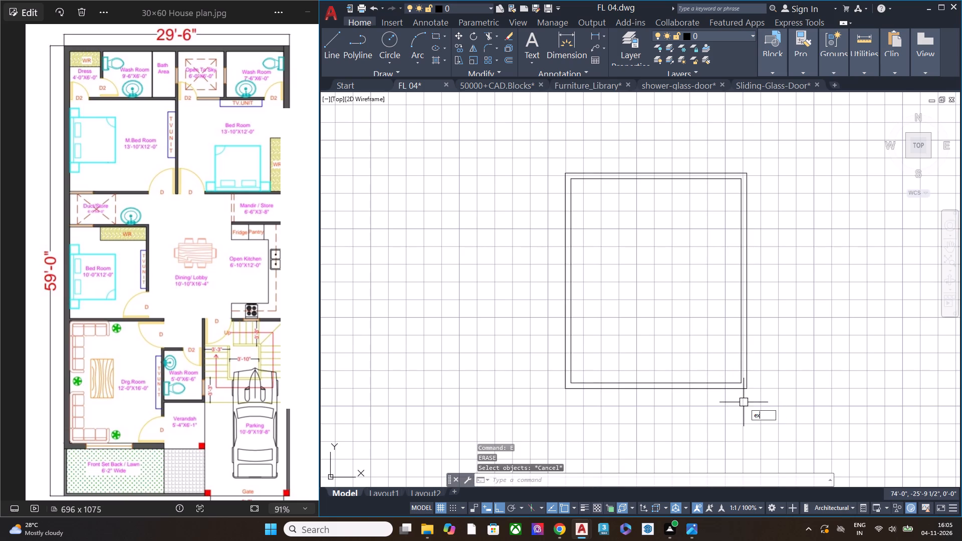
{"action": "key", "text": "space"}
{"action": "left_click", "coordinate": [737, 382]}
{"action": "key", "text": "Escape"}
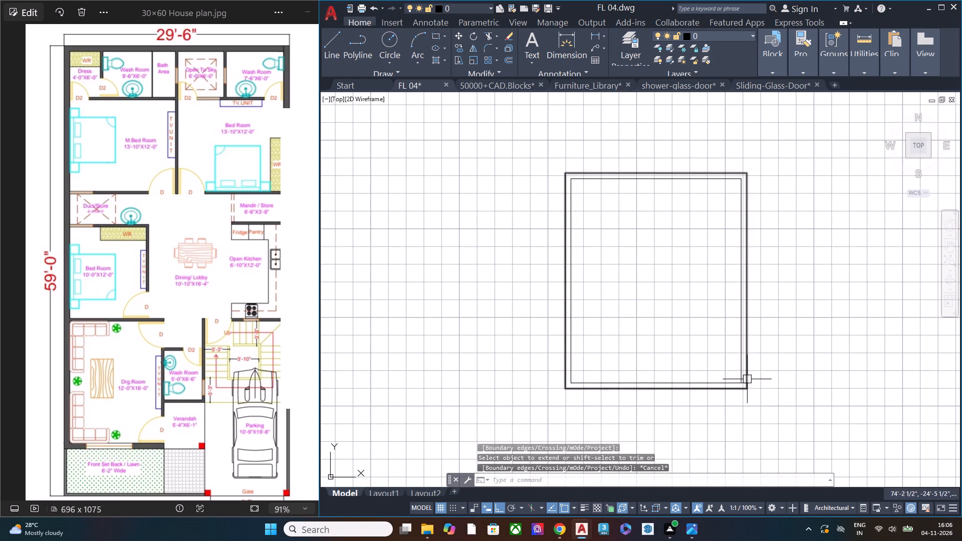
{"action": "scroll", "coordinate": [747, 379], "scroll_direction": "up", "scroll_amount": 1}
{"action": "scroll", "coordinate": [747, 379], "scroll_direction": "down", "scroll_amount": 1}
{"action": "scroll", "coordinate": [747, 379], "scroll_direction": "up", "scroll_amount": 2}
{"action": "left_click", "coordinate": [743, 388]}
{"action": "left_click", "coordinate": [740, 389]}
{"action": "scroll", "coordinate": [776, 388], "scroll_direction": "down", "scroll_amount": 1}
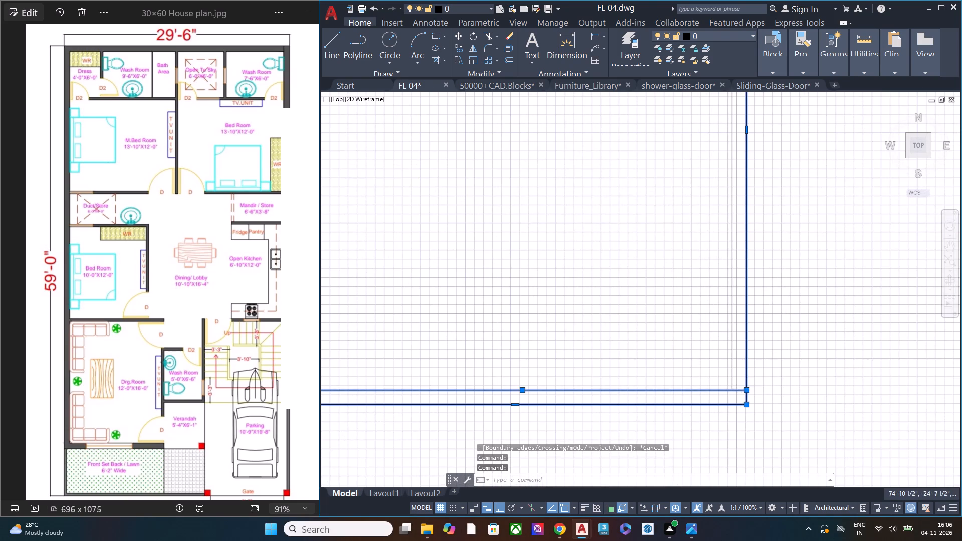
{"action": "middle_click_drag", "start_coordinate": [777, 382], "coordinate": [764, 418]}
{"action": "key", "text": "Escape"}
Offset the inner outline's south line 7' upwards into the room with the Through option.
{"action": "scroll", "coordinate": [726, 426], "scroll_direction": "down", "scroll_amount": 1}
{"action": "scroll", "coordinate": [726, 426], "scroll_direction": "up", "scroll_amount": 1}
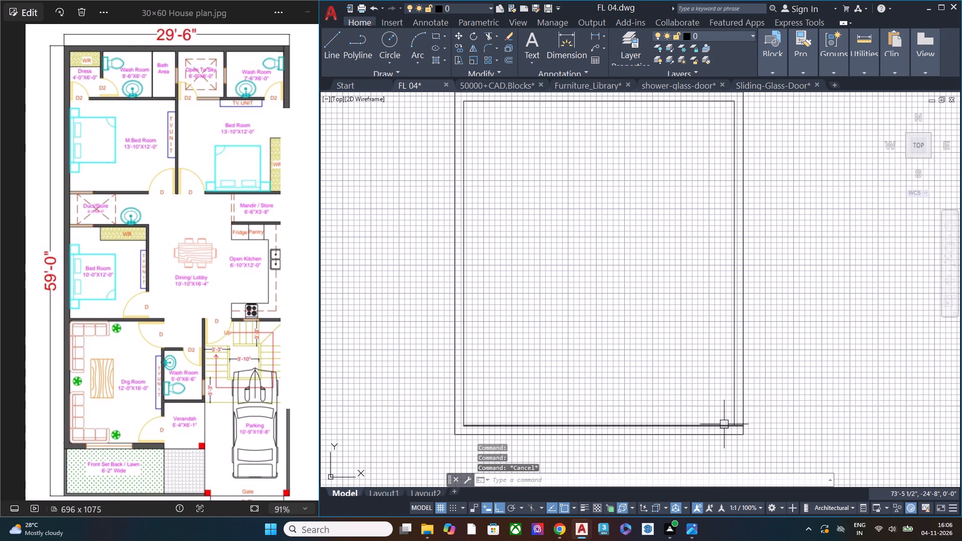
{"action": "left_click", "coordinate": [724, 424]}
{"action": "key", "text": "o"}
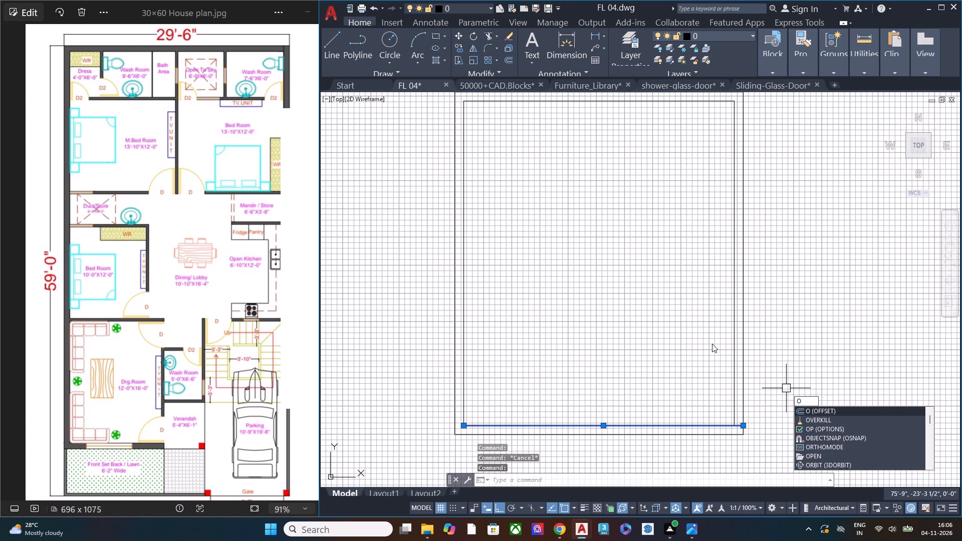
{"action": "key", "text": "f"}
{"action": "key", "text": "f"}
{"action": "key", "text": "space"}
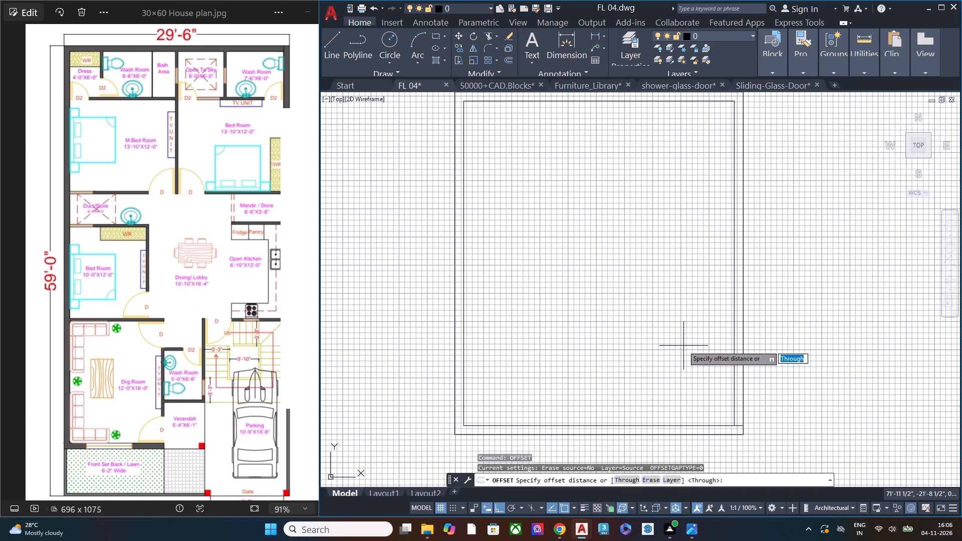
{"action": "key", "text": "space"}
{"action": "scroll", "coordinate": [677, 304], "scroll_direction": "down", "scroll_amount": 1}
{"action": "middle_click_drag", "start_coordinate": [690, 294], "coordinate": [690, 311]}
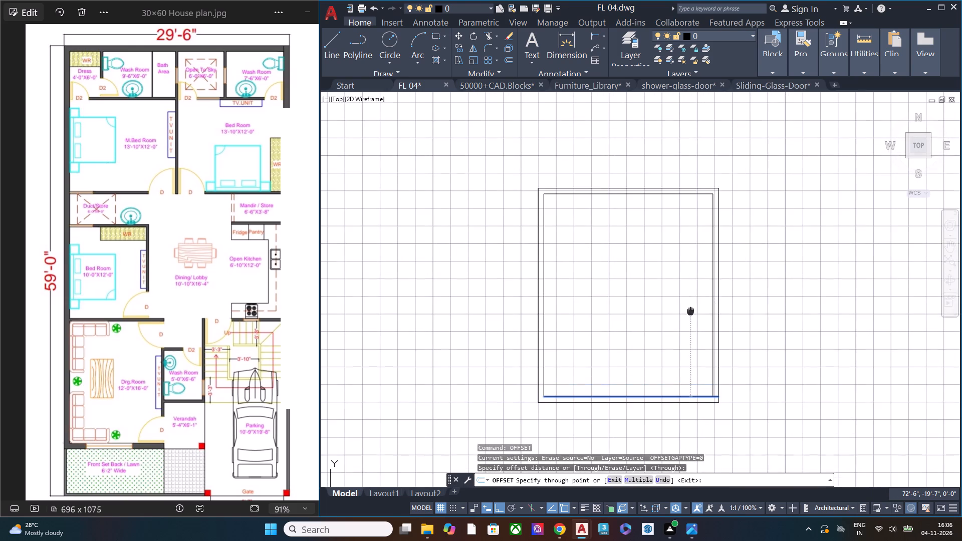
{"action": "middle_click_drag", "start_coordinate": [690, 311], "coordinate": [690, 317]}
{"action": "scroll", "coordinate": [697, 291], "scroll_direction": "down", "scroll_amount": 1}
{"action": "middle_click_drag", "start_coordinate": [697, 291], "coordinate": [692, 308]}
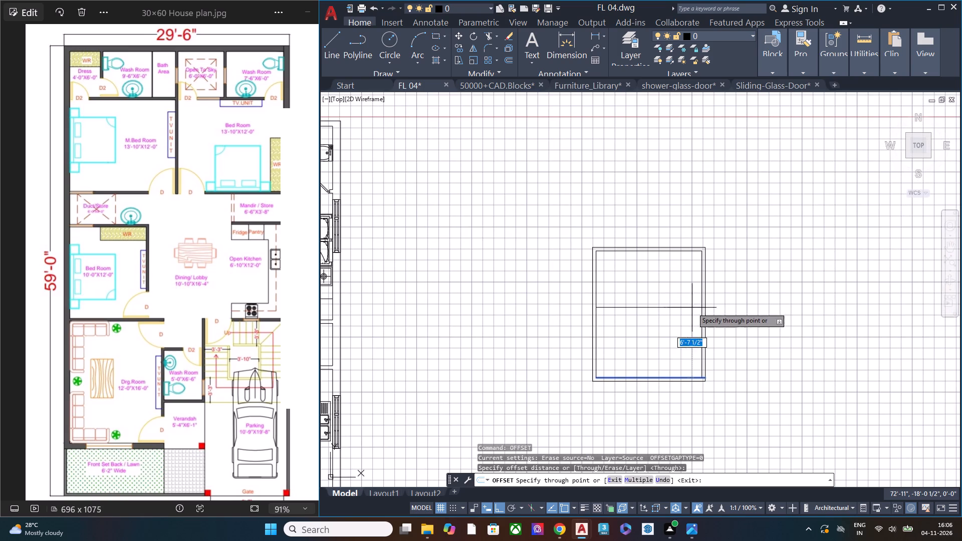
{"action": "type", "text": "7'"}
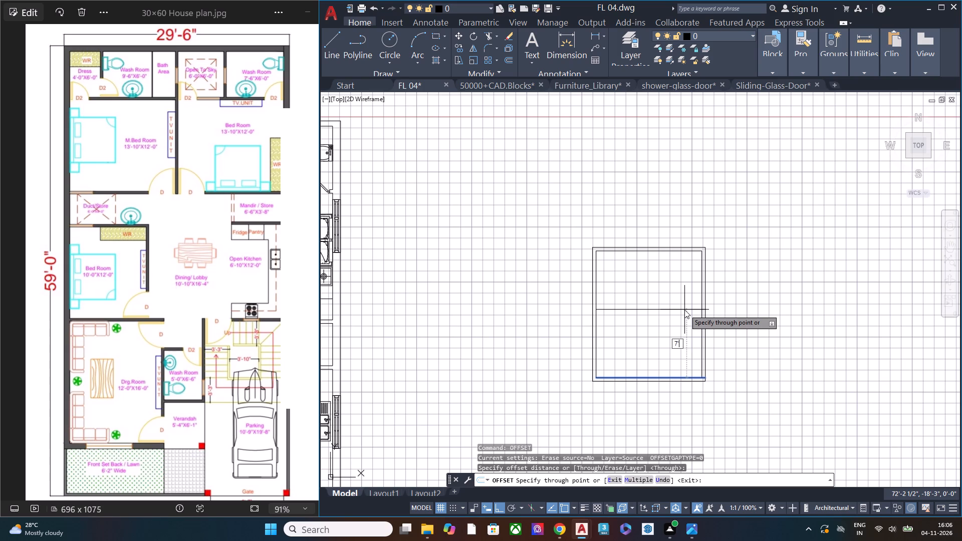
{"action": "key", "text": "Return"}
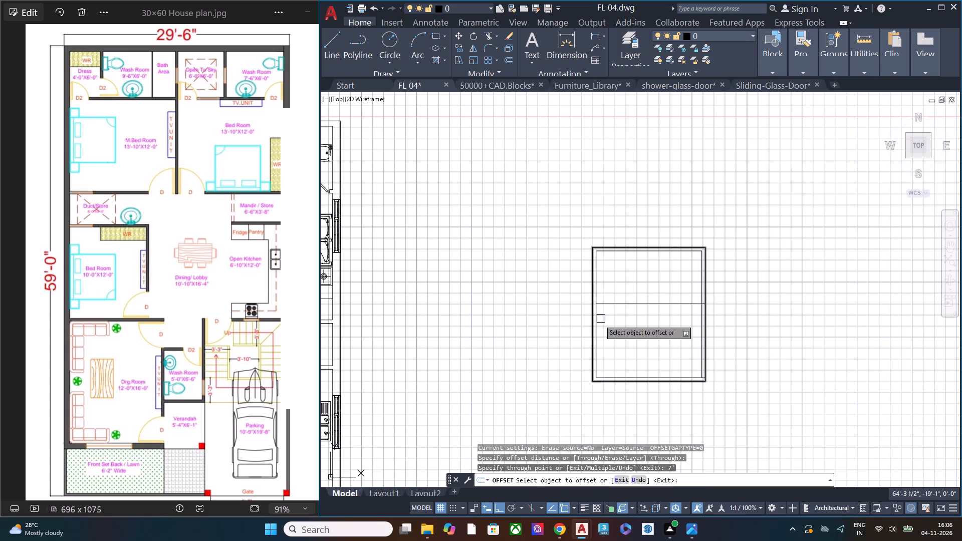
Offset the inner outline's north line 1'4" inwards into the room.
{"action": "middle_click_drag", "start_coordinate": [589, 334], "coordinate": [578, 306]}
{"action": "scroll", "coordinate": [619, 250], "scroll_direction": "up", "scroll_amount": 1}
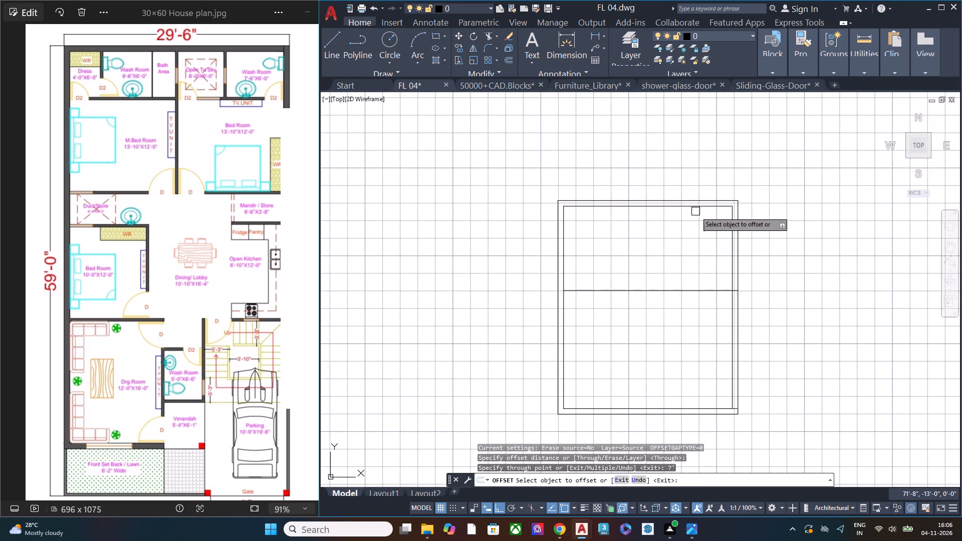
{"action": "left_click", "coordinate": [703, 208]}
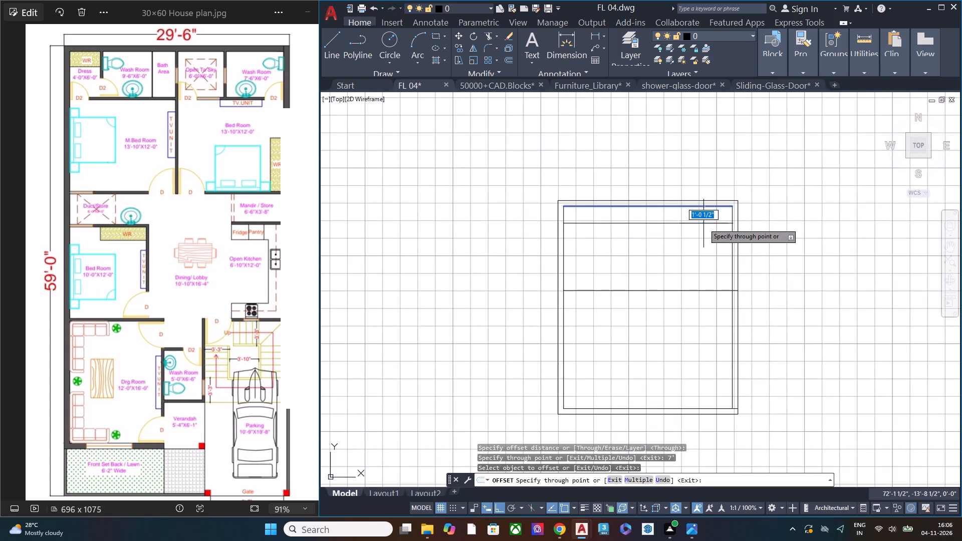
{"action": "type", "text": "1'"}
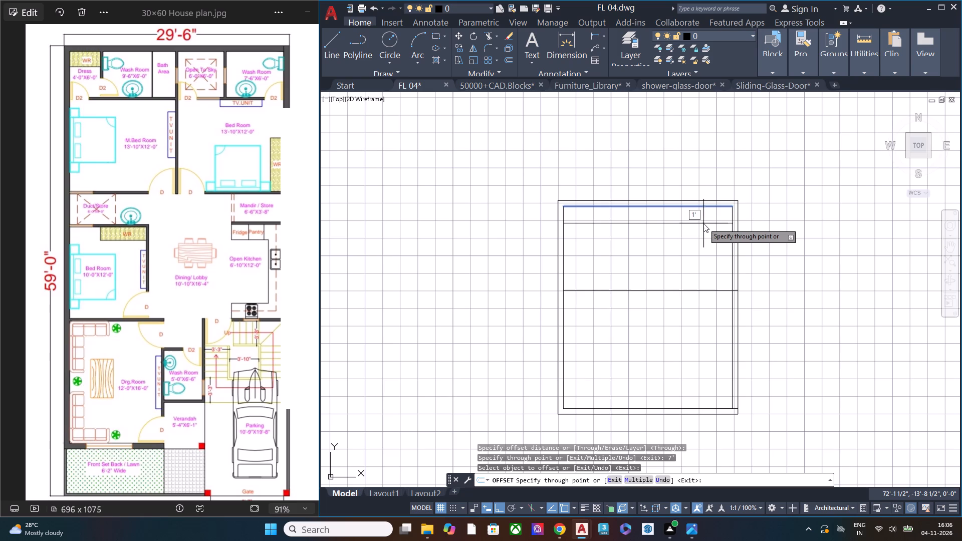
{"action": "type", "text": "4\""}
{"action": "key", "text": "Return"}
{"action": "key", "text": "Escape"}
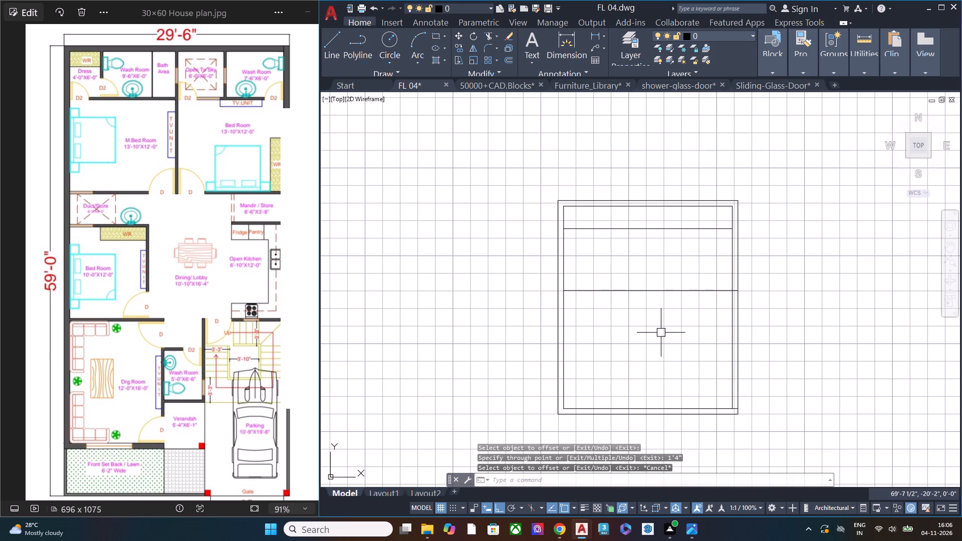
Trim the 7' offset line inside the room, keeping only its short piece across the east wall.
{"action": "type", "text": "tr"}
{"action": "key", "text": "space"}
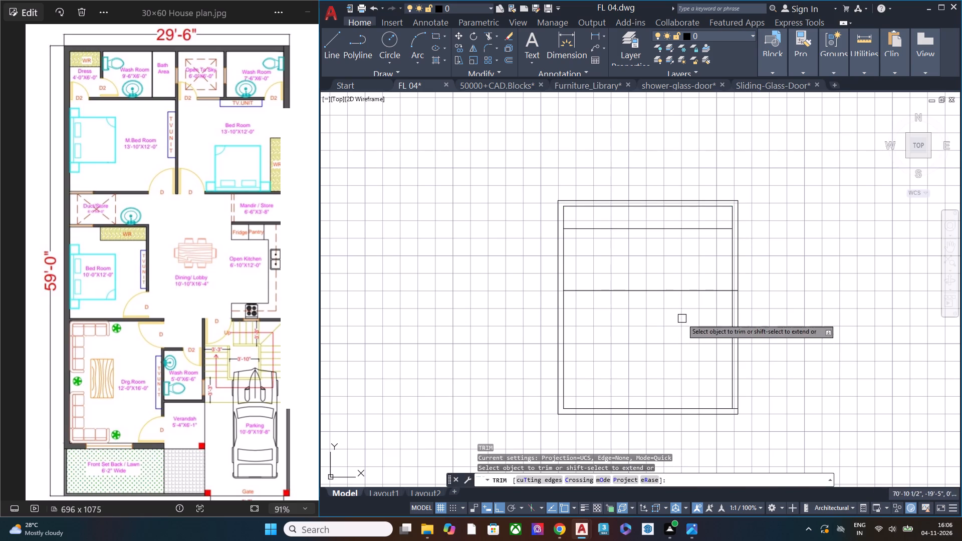
{"action": "left_click", "coordinate": [683, 292]}
{"action": "key", "text": "Escape"}
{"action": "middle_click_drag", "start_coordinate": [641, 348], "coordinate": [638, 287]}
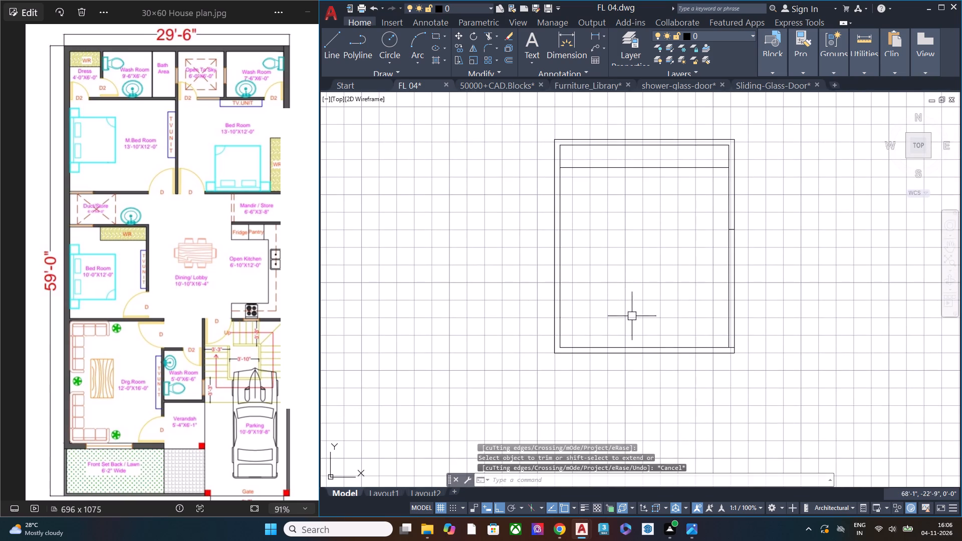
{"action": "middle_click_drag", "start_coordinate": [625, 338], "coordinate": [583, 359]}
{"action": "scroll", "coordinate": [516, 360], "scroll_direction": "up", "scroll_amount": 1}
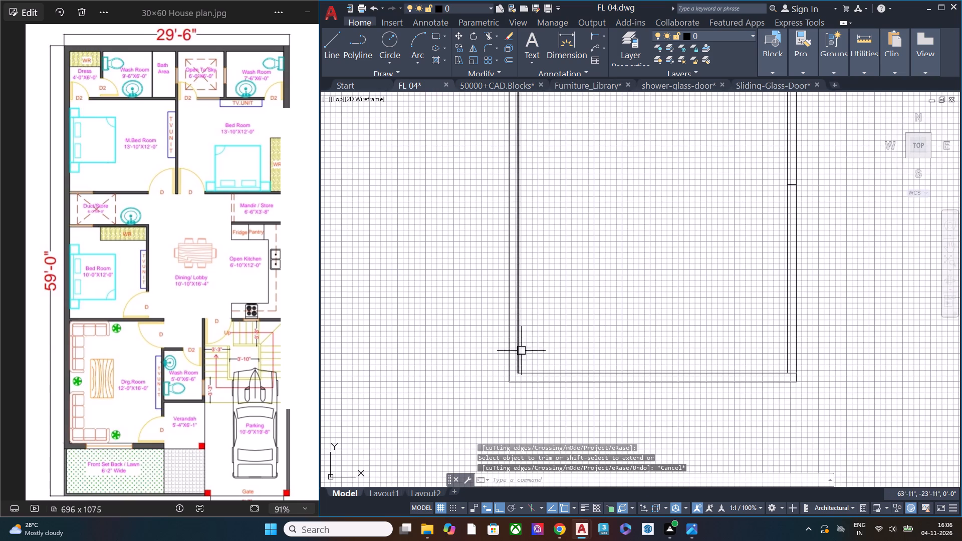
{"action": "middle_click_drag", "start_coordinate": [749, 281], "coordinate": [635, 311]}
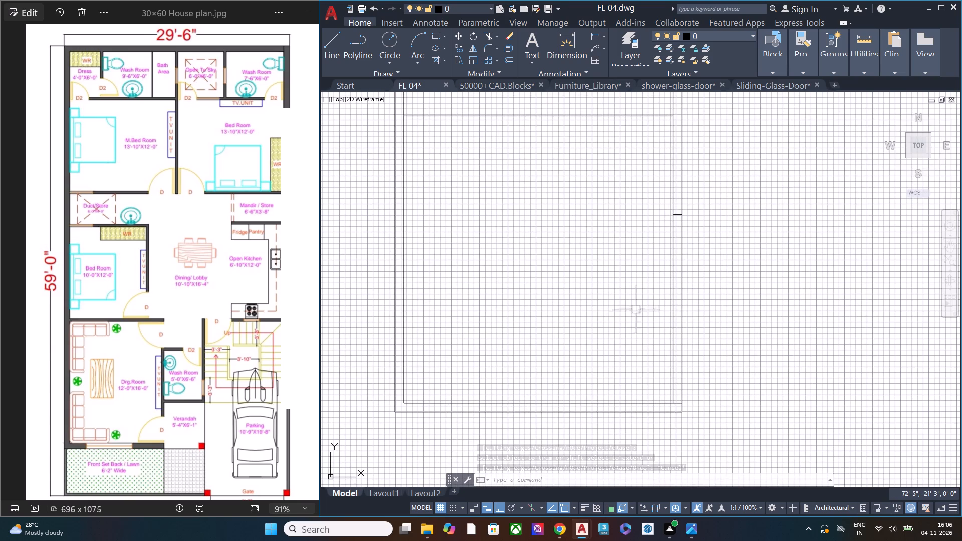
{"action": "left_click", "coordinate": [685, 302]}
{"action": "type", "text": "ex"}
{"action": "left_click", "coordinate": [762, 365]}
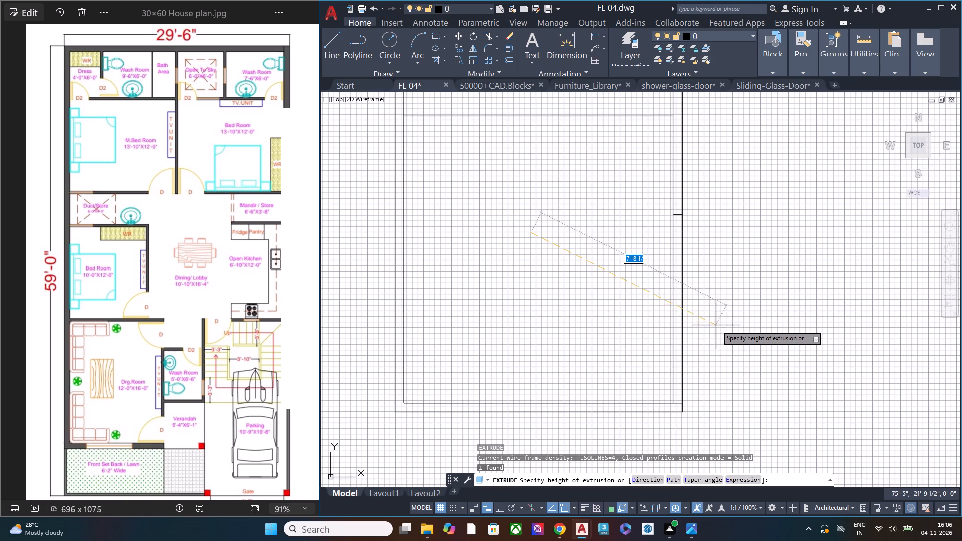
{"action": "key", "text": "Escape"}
Explode the outer rectangle of the room outline into separate lines.
{"action": "left_click", "coordinate": [685, 312]}
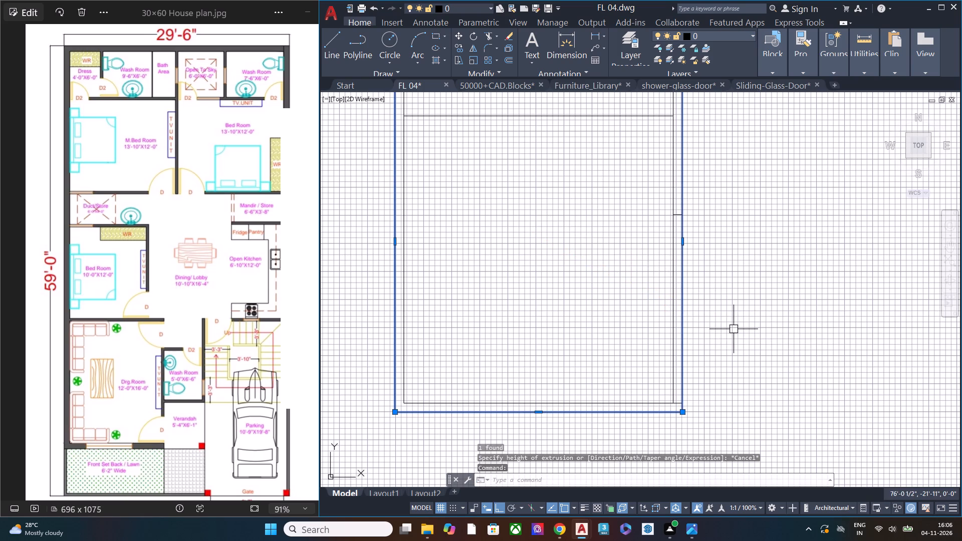
{"action": "key", "text": "e"}
{"action": "key", "text": "x"}
{"action": "left_click", "coordinate": [773, 359]}
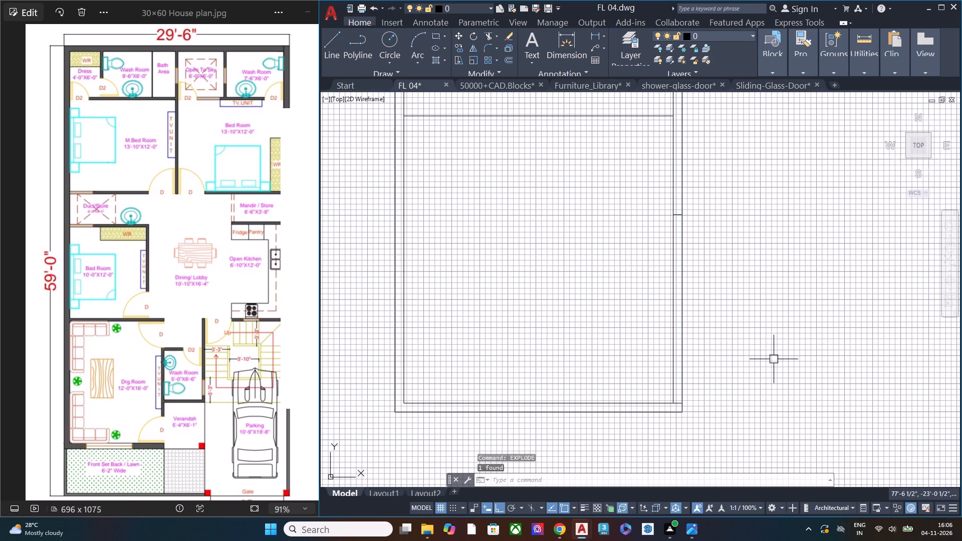
{"action": "left_click", "coordinate": [680, 312]}
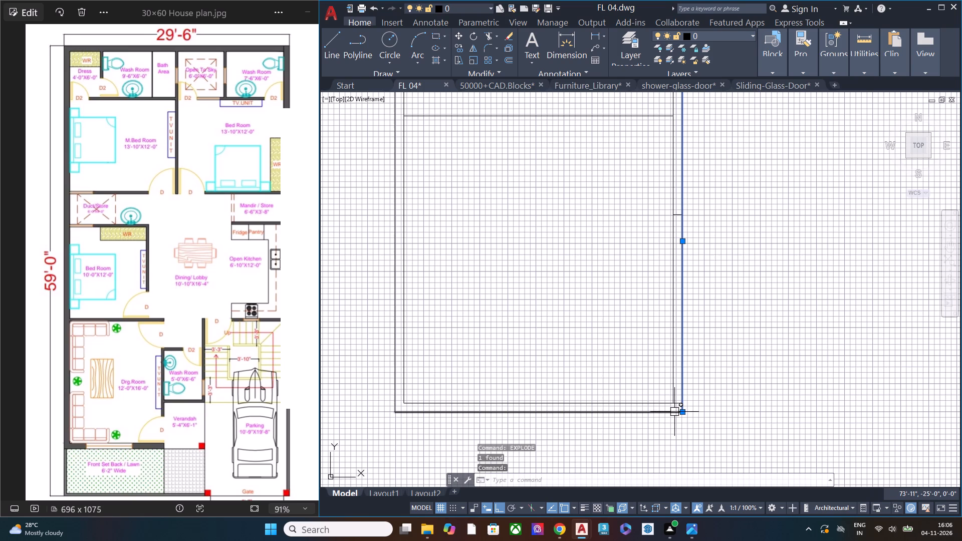
{"action": "key", "text": "Escape"}
{"action": "scroll", "coordinate": [669, 297], "scroll_direction": "down", "scroll_amount": 1}
{"action": "middle_click_drag", "start_coordinate": [669, 297], "coordinate": [669, 329]}
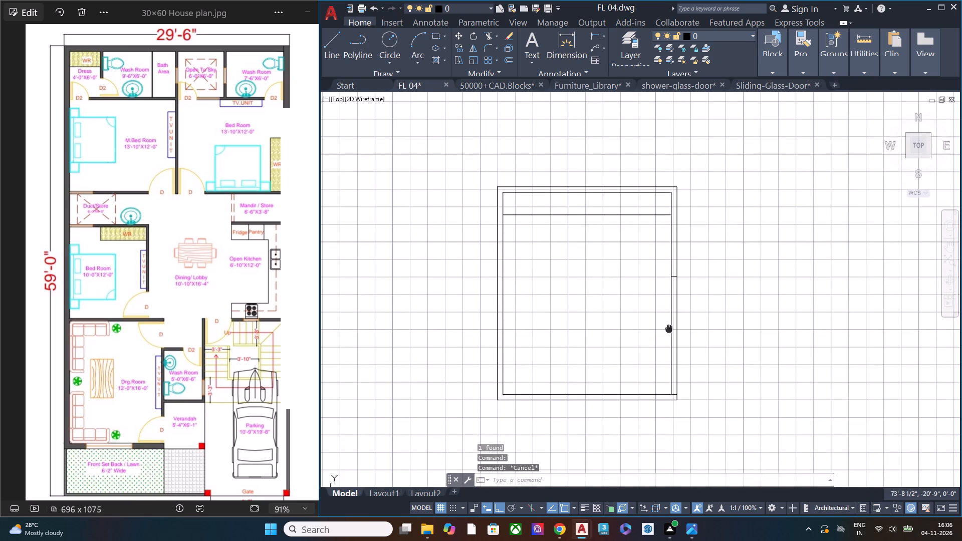
{"action": "middle_click_drag", "start_coordinate": [669, 329], "coordinate": [669, 333]}
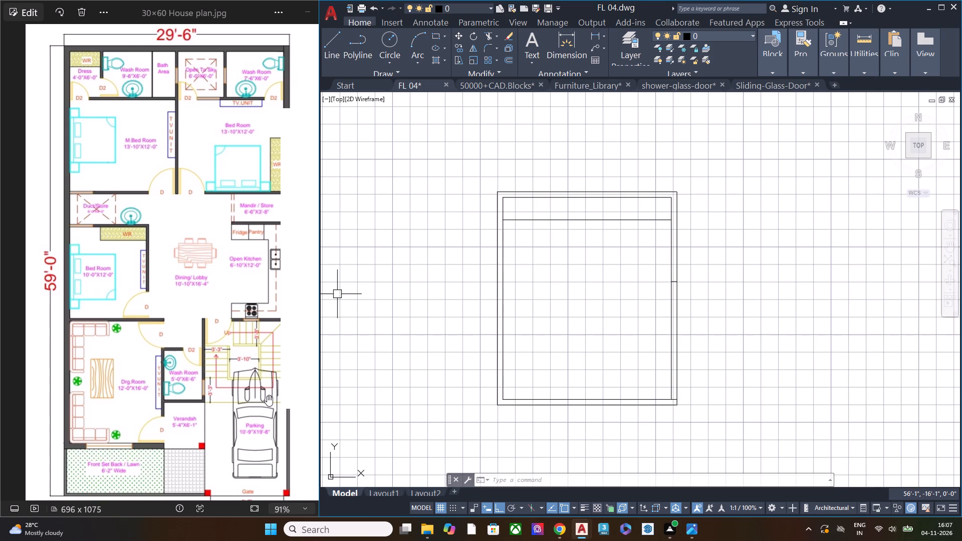
Try to measure a distance up the outer east wall from the east end of the extended south line.
{"action": "key", "text": "space"}
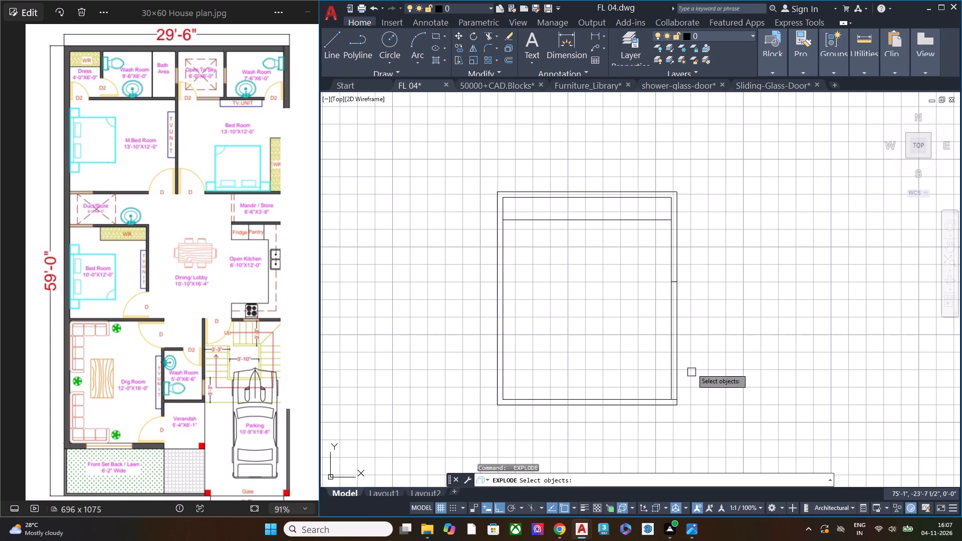
{"action": "key", "text": "space"}
{"action": "left_click", "coordinate": [866, 71]}
{"action": "left_click", "coordinate": [879, 107]}
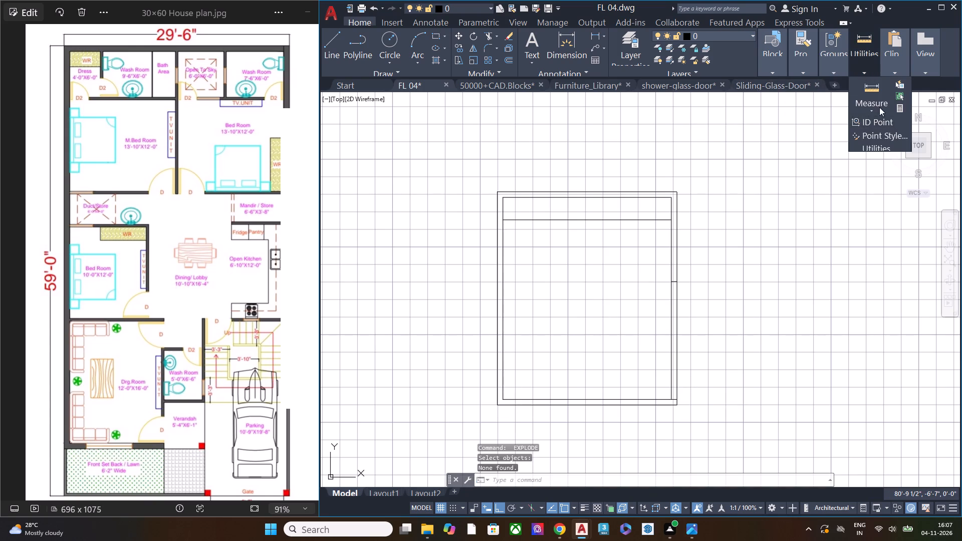
{"action": "left_click", "coordinate": [879, 142]}
{"action": "scroll", "coordinate": [640, 400], "scroll_direction": "up", "scroll_amount": 4}
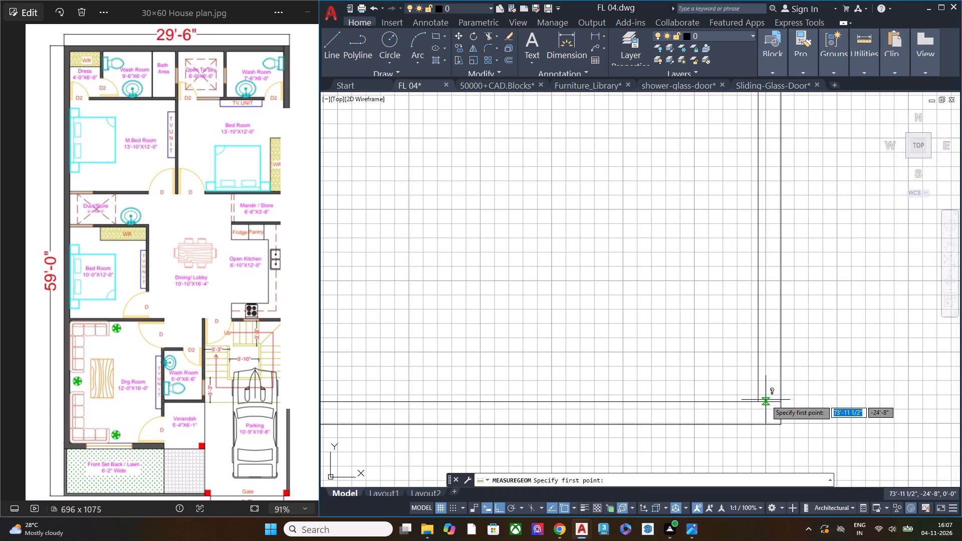
{"action": "left_click", "coordinate": [780, 400]}
{"action": "scroll", "coordinate": [693, 410], "scroll_direction": "down", "scroll_amount": 3}
{"action": "middle_click_drag", "start_coordinate": [728, 345], "coordinate": [715, 422]}
{"action": "scroll", "coordinate": [703, 385], "scroll_direction": "up", "scroll_amount": 1}
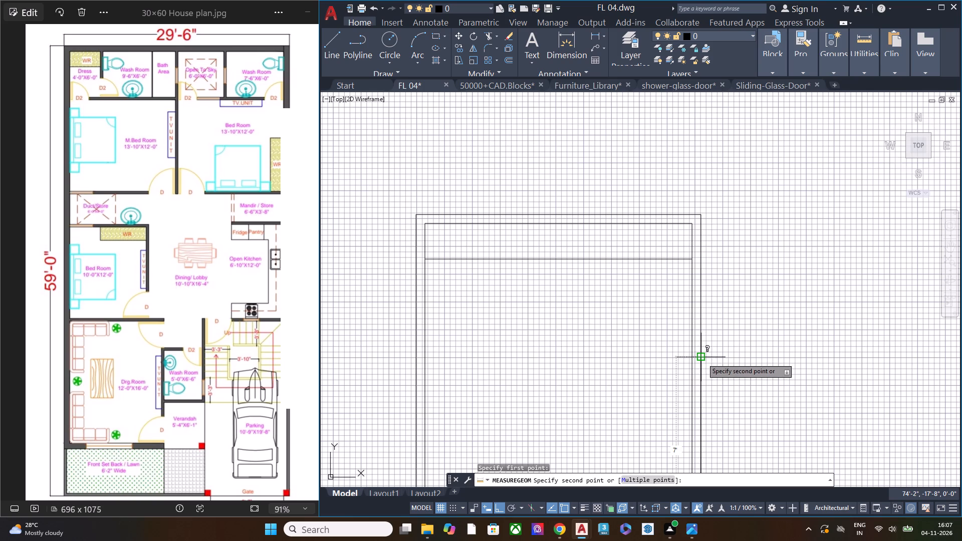
{"action": "key", "text": "Escape"}
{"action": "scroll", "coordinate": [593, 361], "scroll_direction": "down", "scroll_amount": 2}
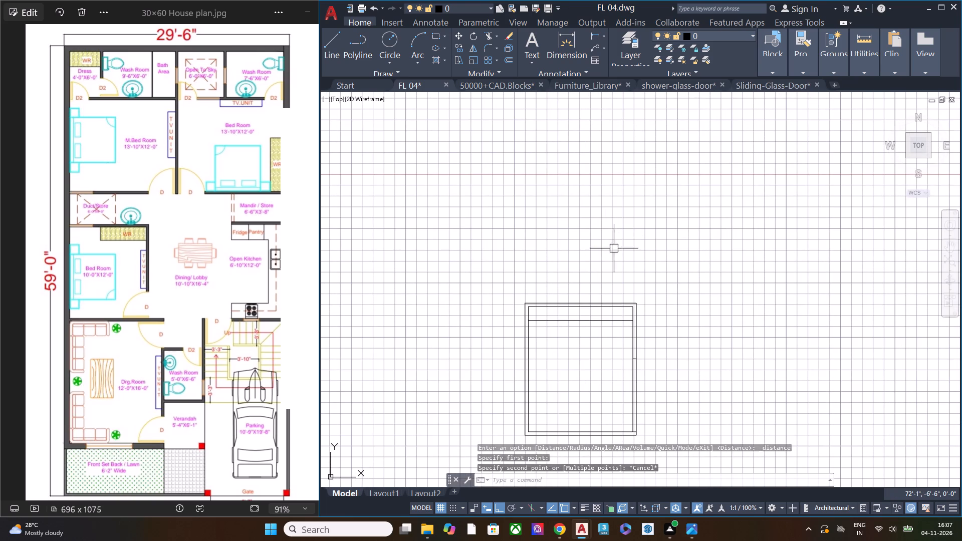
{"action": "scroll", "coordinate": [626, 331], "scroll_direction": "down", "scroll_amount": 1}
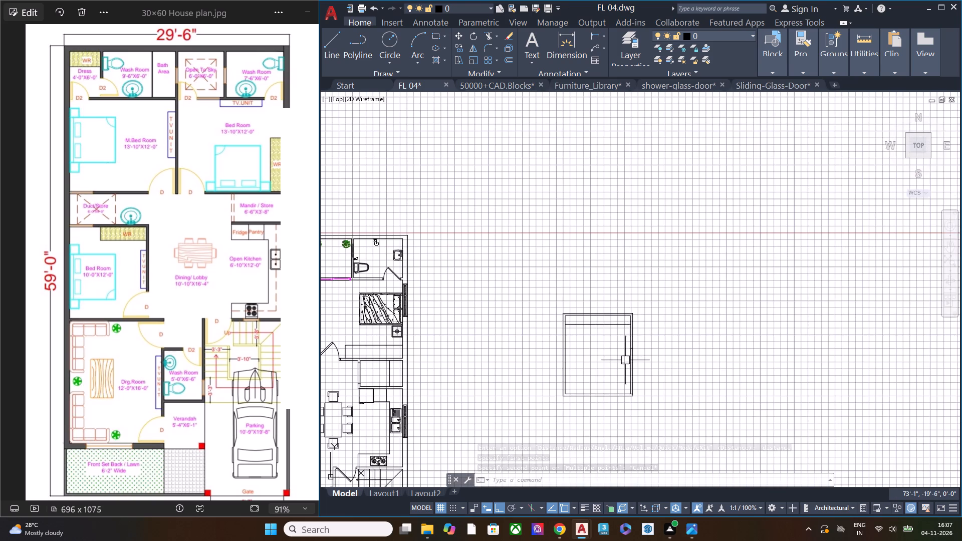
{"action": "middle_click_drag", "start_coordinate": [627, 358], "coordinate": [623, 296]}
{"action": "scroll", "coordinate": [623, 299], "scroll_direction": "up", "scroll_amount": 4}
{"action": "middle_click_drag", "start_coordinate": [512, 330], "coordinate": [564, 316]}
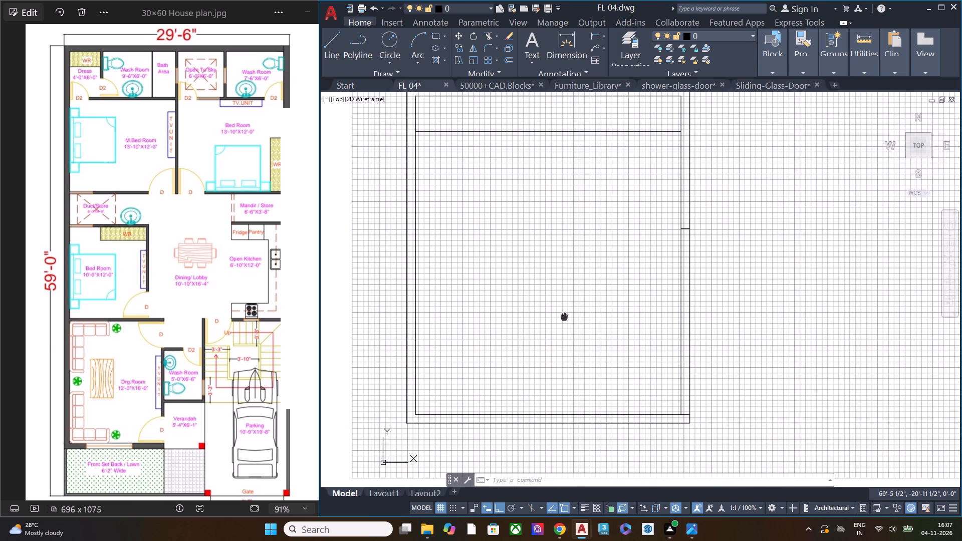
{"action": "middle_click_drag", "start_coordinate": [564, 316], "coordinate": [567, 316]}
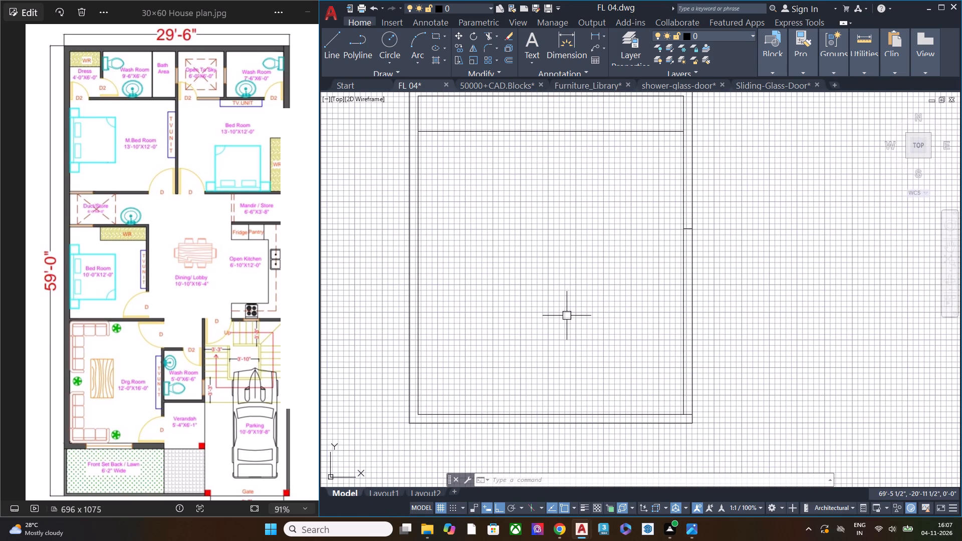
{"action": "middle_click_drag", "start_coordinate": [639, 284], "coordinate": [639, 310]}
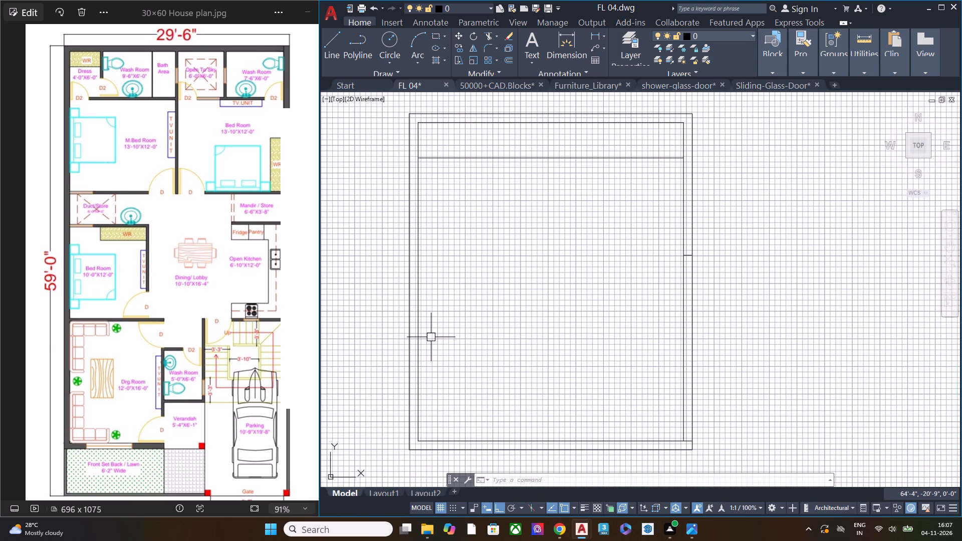
Switch to Chrome, search Google Images for "room section" in a new tab, and preview the Master Bedroom Design result.
{"action": "left_click", "coordinate": [551, 527]}
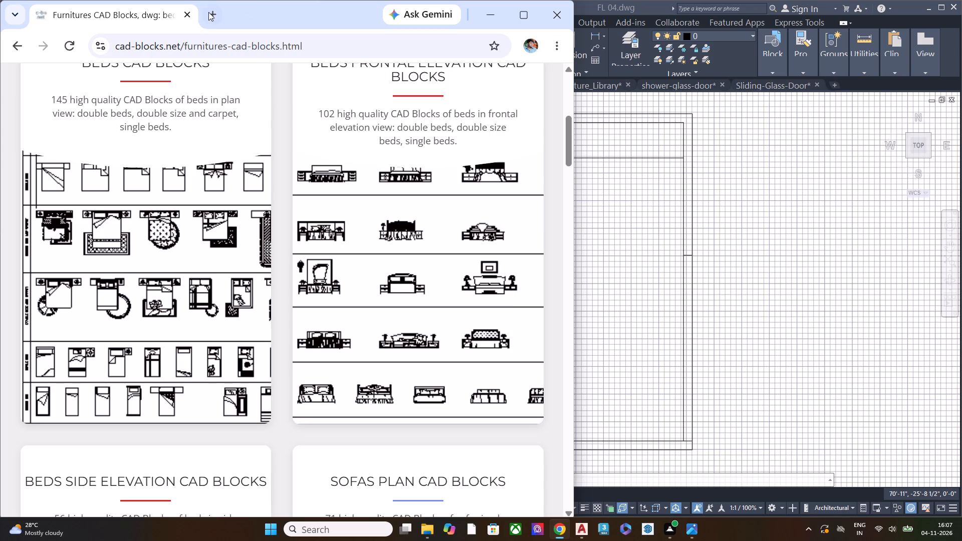
{"action": "left_click", "coordinate": [208, 12]}
{"action": "left_click", "coordinate": [267, 283]}
{"action": "type", "text": "room sec"}
{"action": "left_click", "coordinate": [266, 342]}
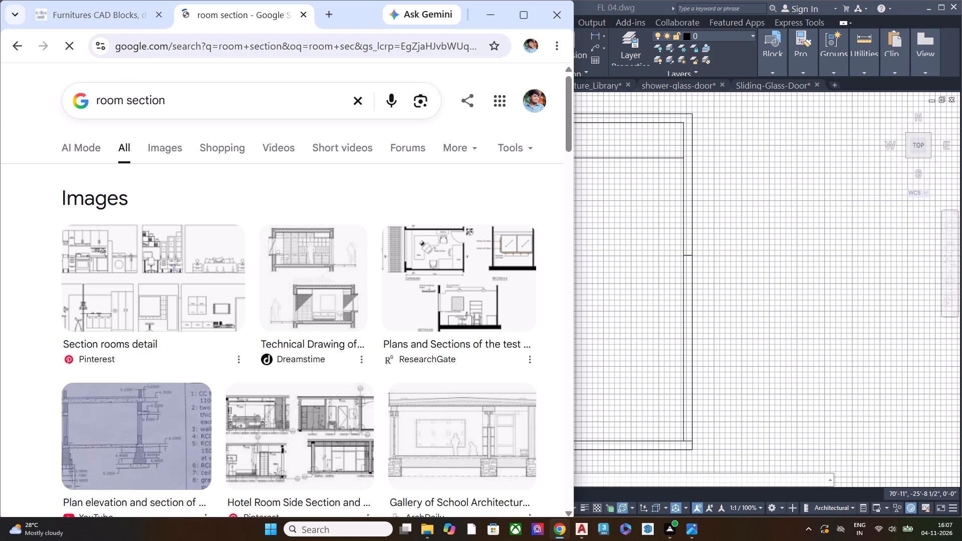
{"action": "left_click", "coordinate": [155, 146]}
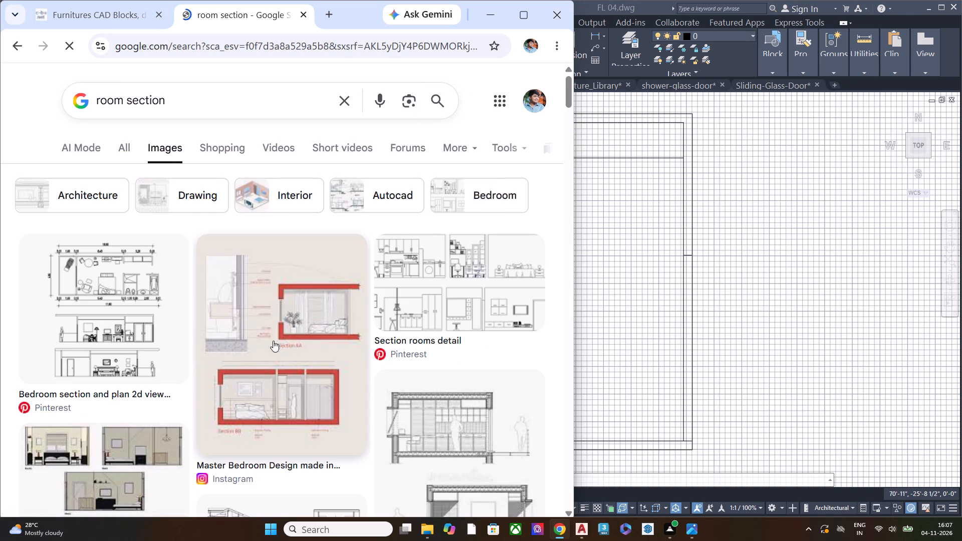
{"action": "left_click", "coordinate": [299, 325]}
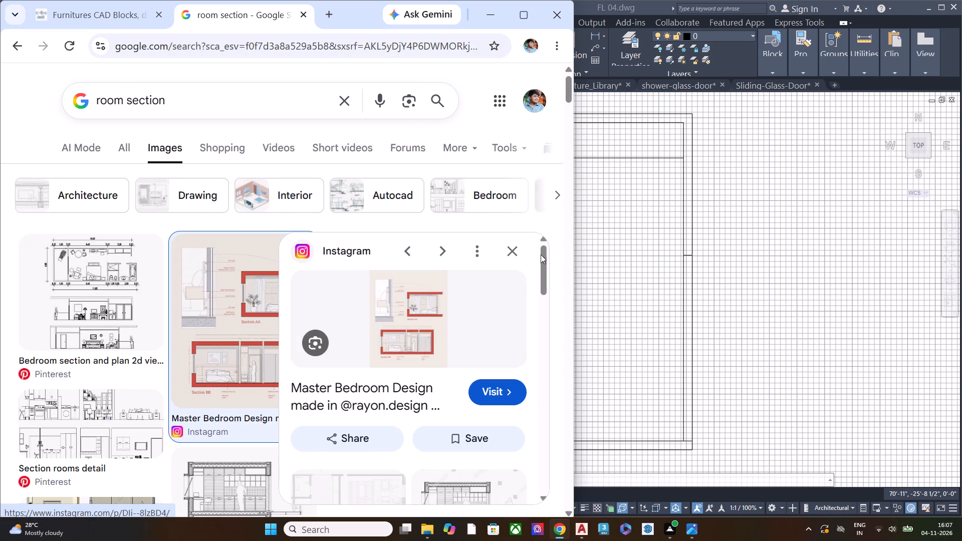
Browse the "room section" image results, previewing the Bedroom Interior Design With Dimensions and Drawing Matter images, and return to the FL 04 drawing.
{"action": "left_click", "coordinate": [510, 250]}
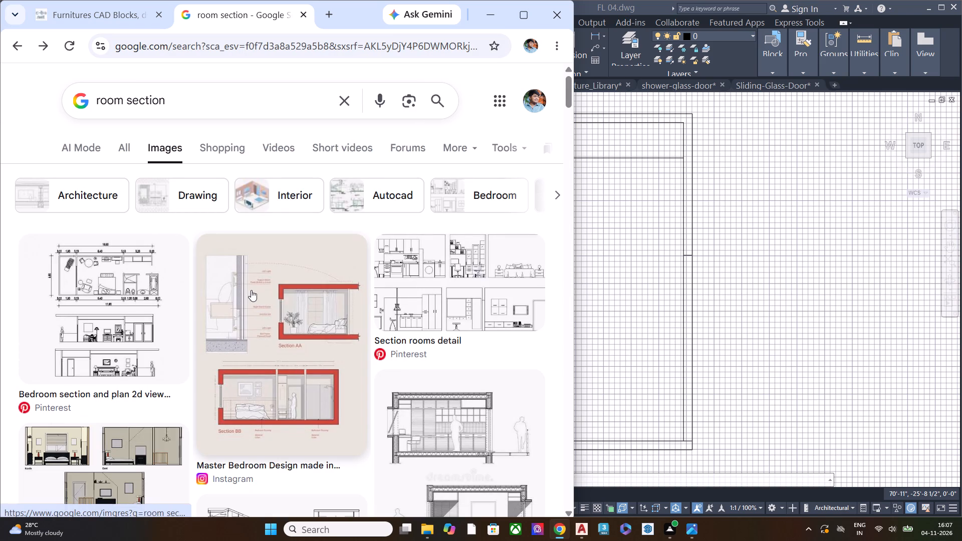
{"action": "scroll", "coordinate": [269, 263], "scroll_direction": "down", "scroll_amount": 2}
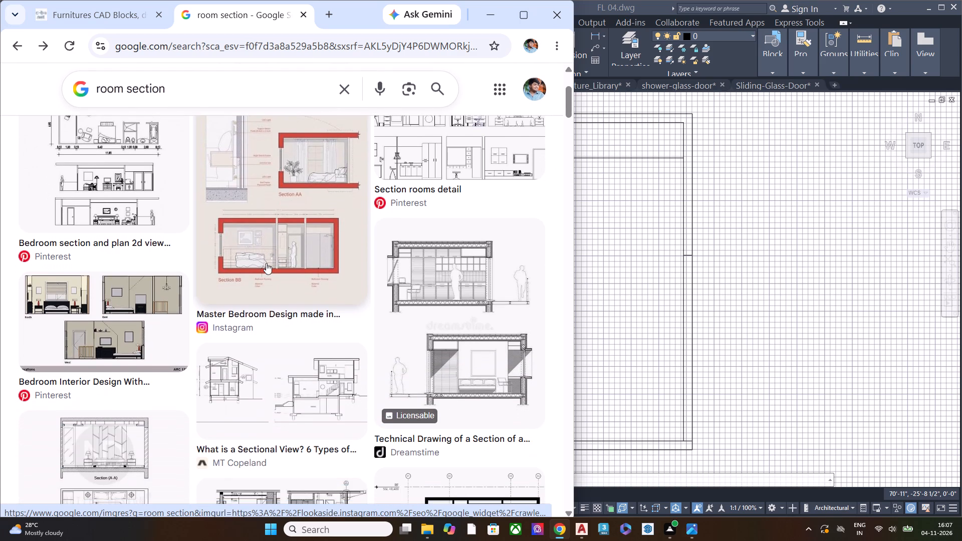
{"action": "left_click", "coordinate": [92, 332]}
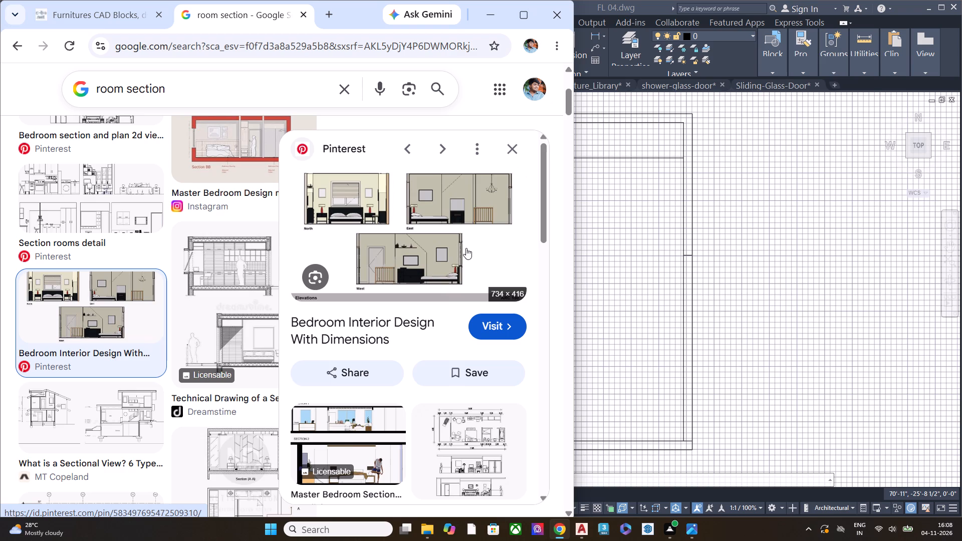
{"action": "scroll", "coordinate": [191, 347], "scroll_direction": "down", "scroll_amount": 1}
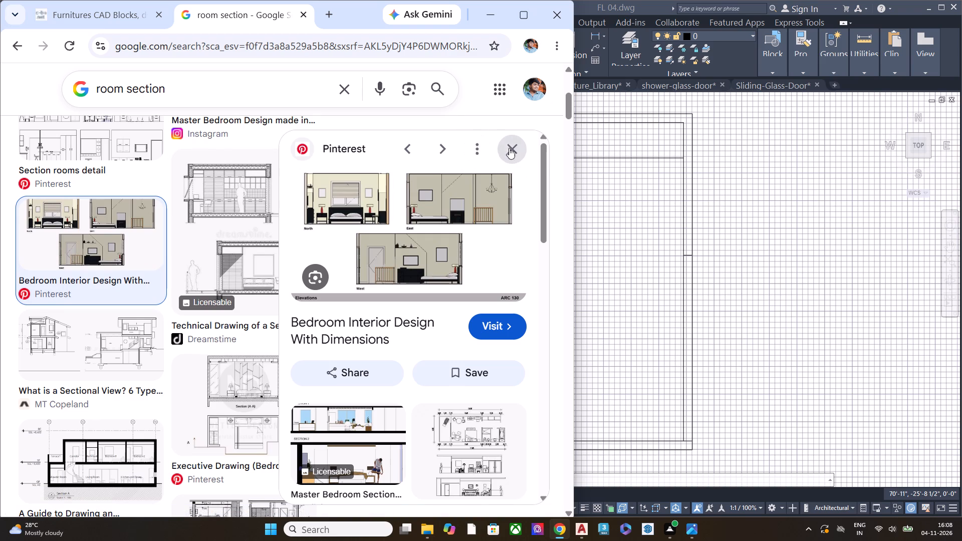
{"action": "left_click", "coordinate": [509, 148]}
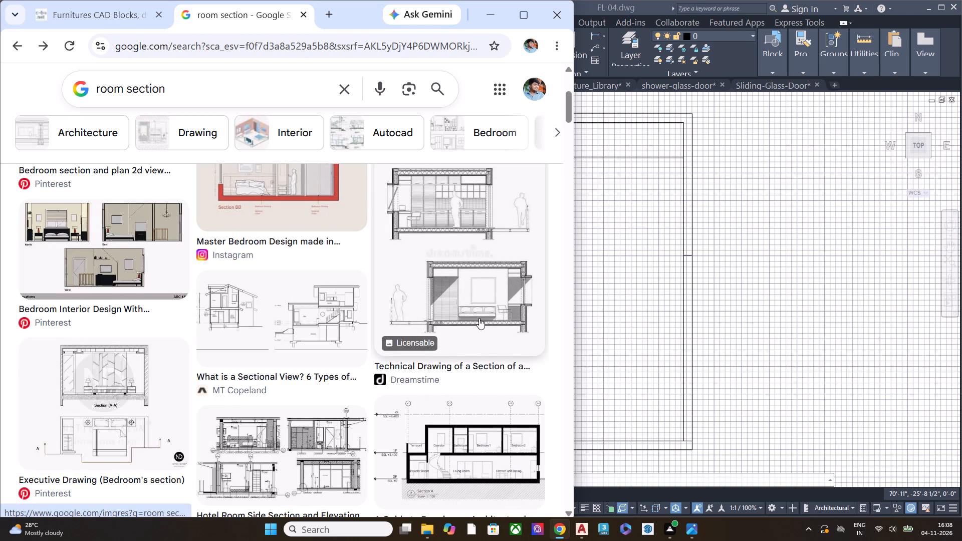
{"action": "scroll", "coordinate": [479, 318], "scroll_direction": "down", "scroll_amount": 1}
{"action": "scroll", "coordinate": [479, 318], "scroll_direction": "up", "scroll_amount": 1}
{"action": "scroll", "coordinate": [479, 318], "scroll_direction": "down", "scroll_amount": 1}
{"action": "scroll", "coordinate": [326, 345], "scroll_direction": "down", "scroll_amount": 4}
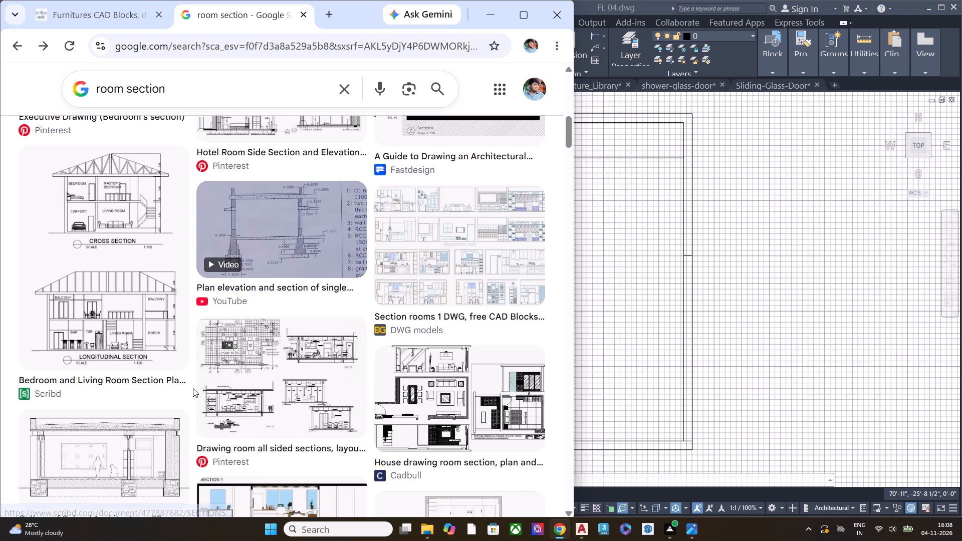
{"action": "scroll", "coordinate": [193, 384], "scroll_direction": "down", "scroll_amount": 3}
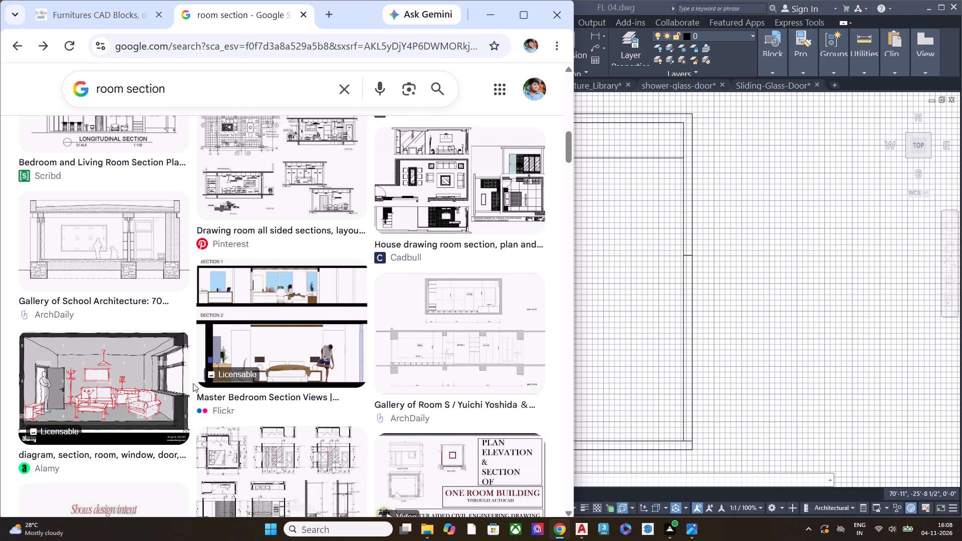
{"action": "scroll", "coordinate": [275, 352], "scroll_direction": "down", "scroll_amount": 2}
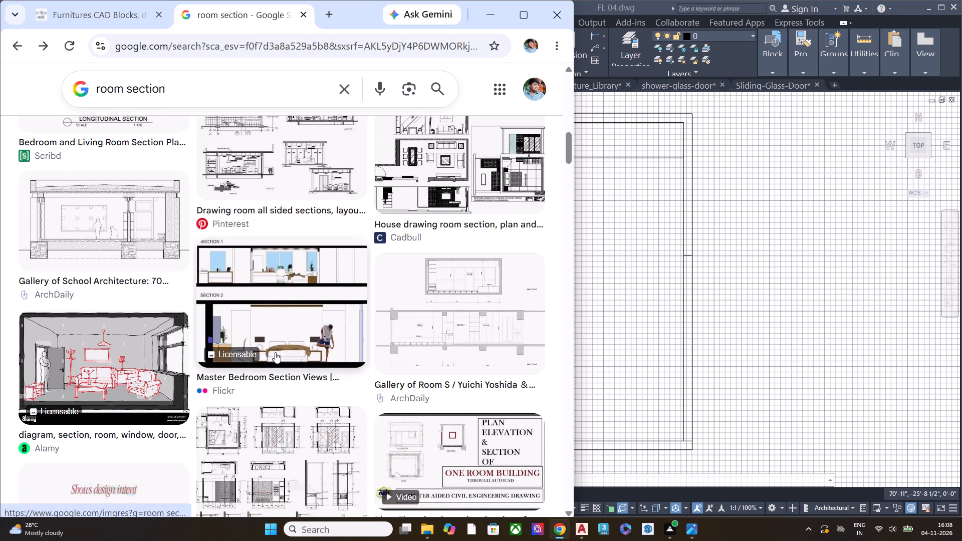
{"action": "scroll", "coordinate": [275, 352], "scroll_direction": "down", "scroll_amount": 5}
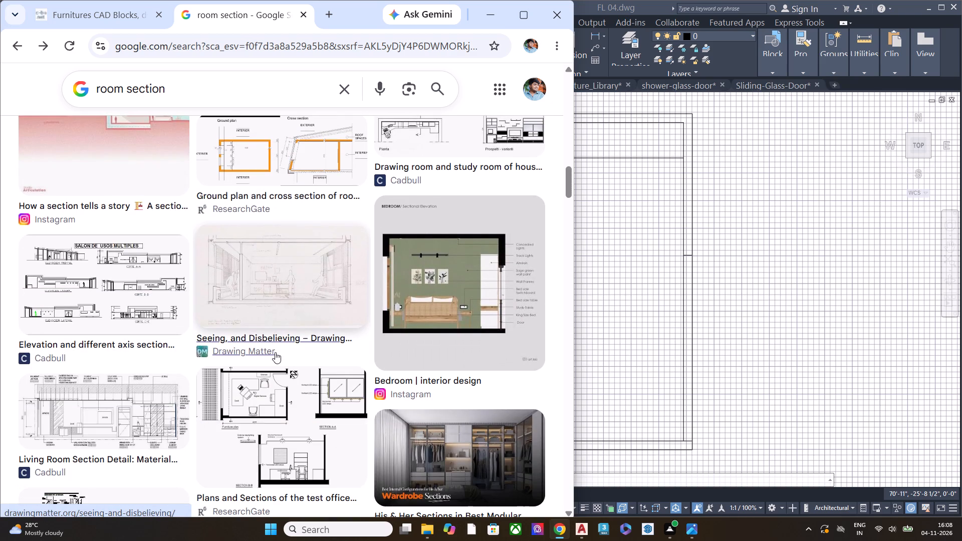
{"action": "left_click", "coordinate": [291, 316]}
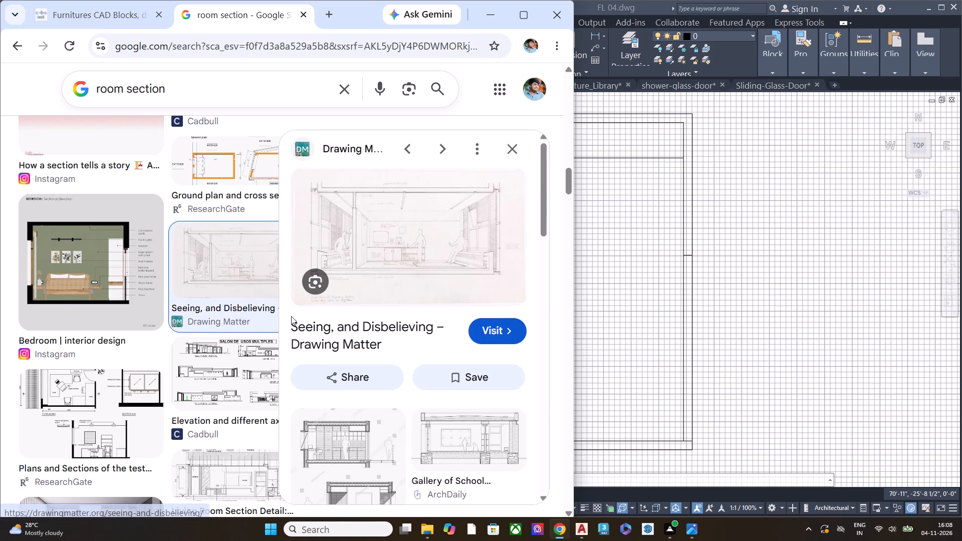
{"action": "left_click", "coordinate": [515, 148]}
{"action": "left_click", "coordinate": [495, 17]}
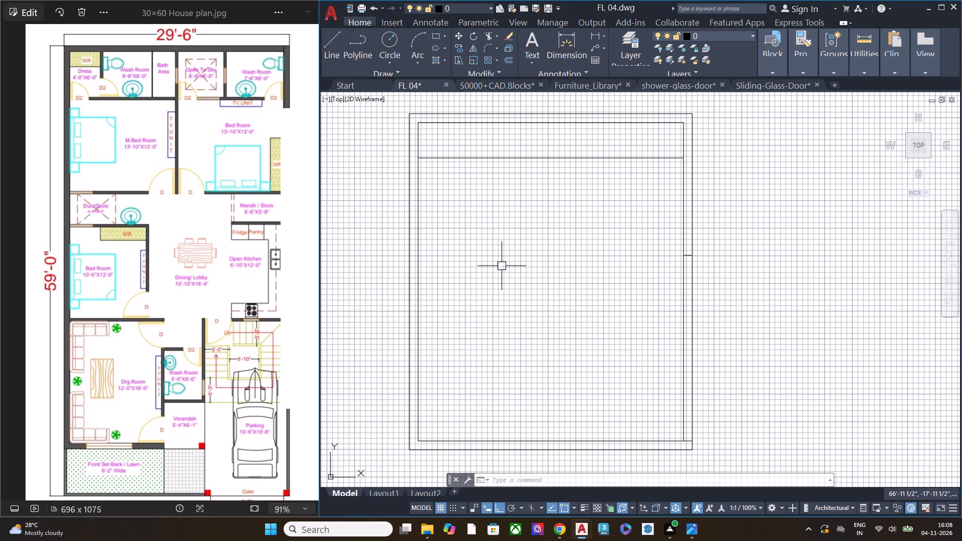
Look over the room outline, the 50000+CAD.Blocks drawing, and the furnished house plan's dining area, washrooms and east bedroom.
{"action": "middle_click_drag", "start_coordinate": [396, 361], "coordinate": [382, 370]}
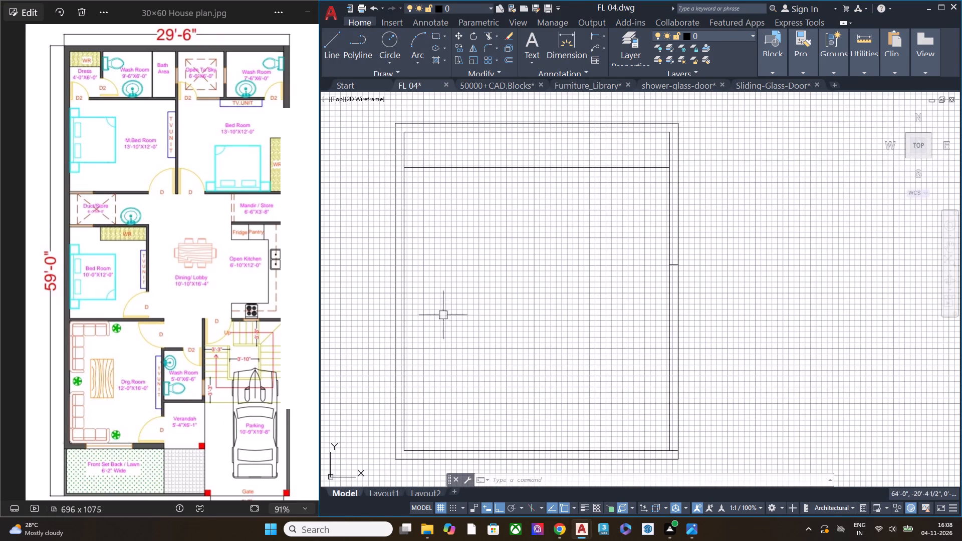
{"action": "middle_click_drag", "start_coordinate": [516, 350], "coordinate": [513, 303]}
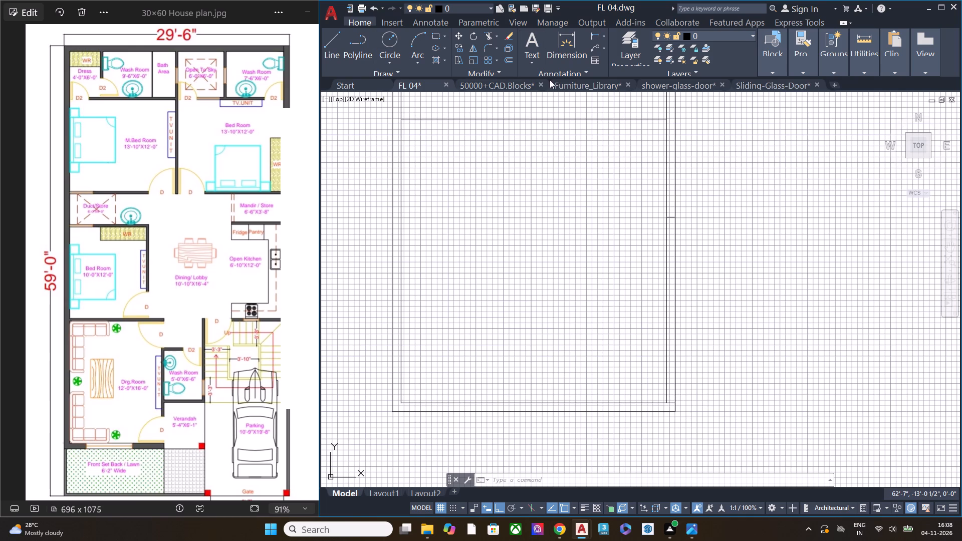
{"action": "left_click", "coordinate": [503, 88]}
{"action": "scroll", "coordinate": [644, 317], "scroll_direction": "down", "scroll_amount": 8}
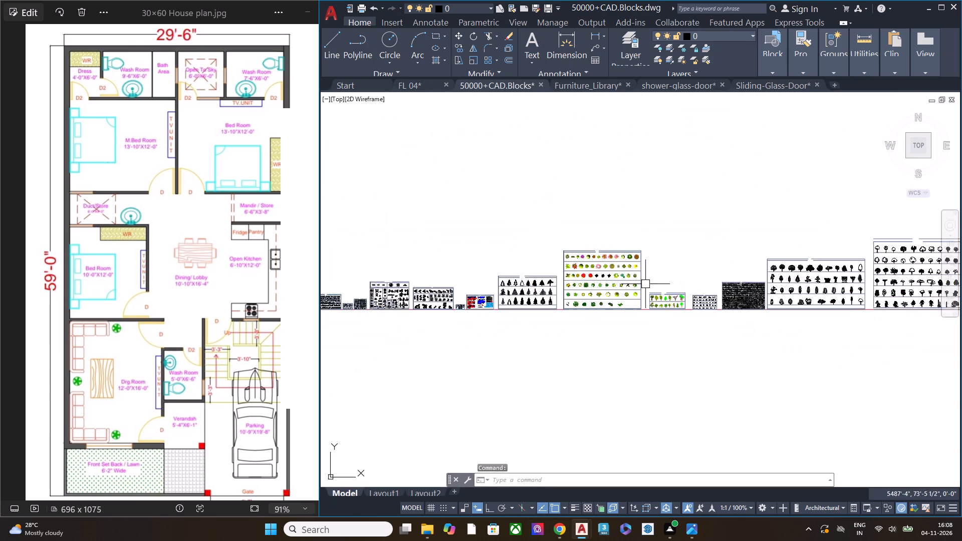
{"action": "left_click", "coordinate": [416, 86]}
{"action": "scroll", "coordinate": [553, 269], "scroll_direction": "down", "scroll_amount": 1}
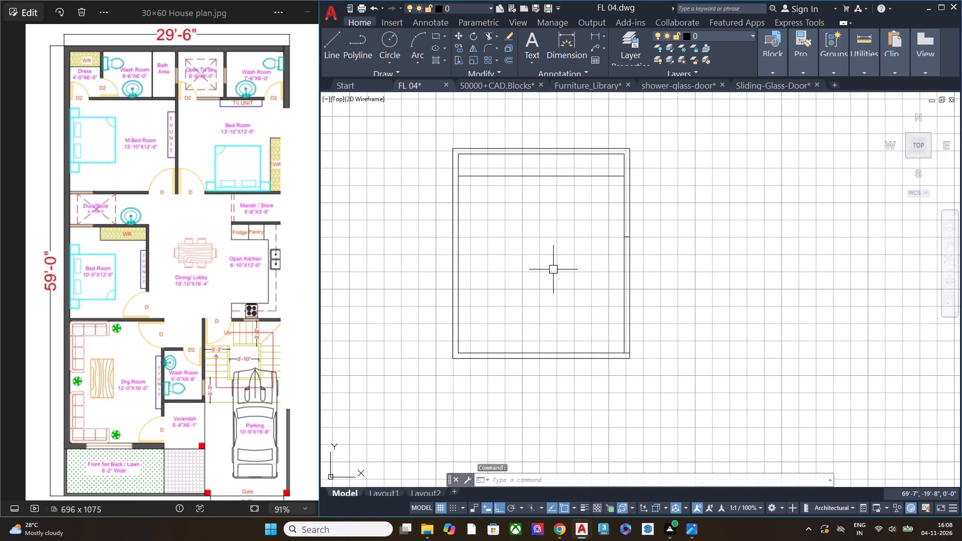
{"action": "middle_click_drag", "start_coordinate": [482, 280], "coordinate": [669, 270]}
{"action": "scroll", "coordinate": [578, 270], "scroll_direction": "down", "scroll_amount": 1}
{"action": "middle_click_drag", "start_coordinate": [436, 283], "coordinate": [676, 248]}
{"action": "scroll", "coordinate": [474, 244], "scroll_direction": "up", "scroll_amount": 1}
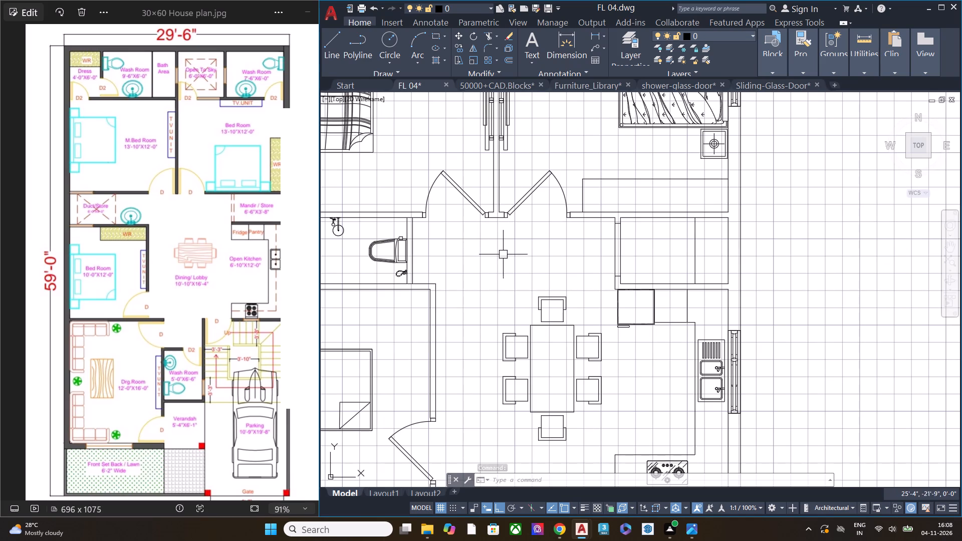
{"action": "scroll", "coordinate": [567, 283], "scroll_direction": "down", "scroll_amount": 1}
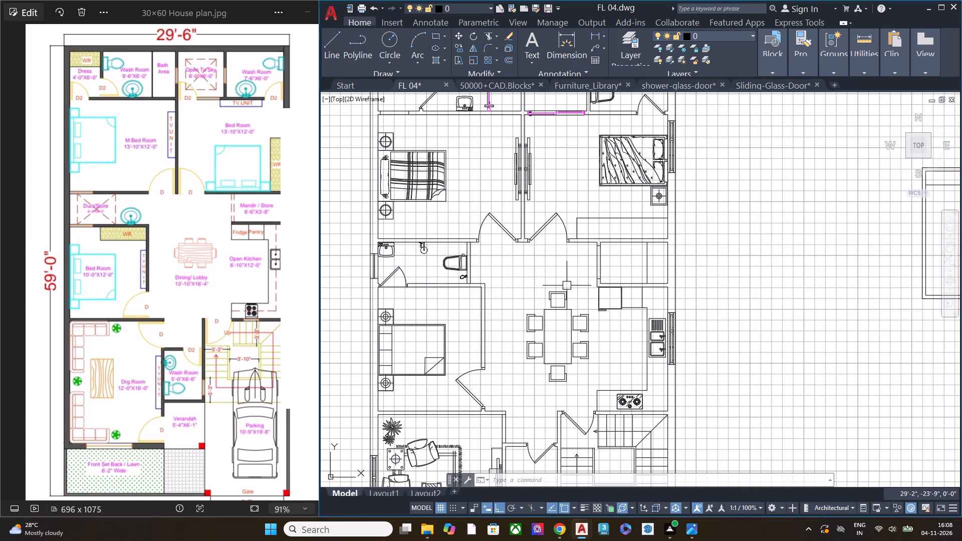
{"action": "middle_click_drag", "start_coordinate": [523, 283], "coordinate": [544, 399]}
{"action": "middle_click_drag", "start_coordinate": [540, 271], "coordinate": [544, 340]}
{"action": "scroll", "coordinate": [541, 245], "scroll_direction": "up", "scroll_amount": 1}
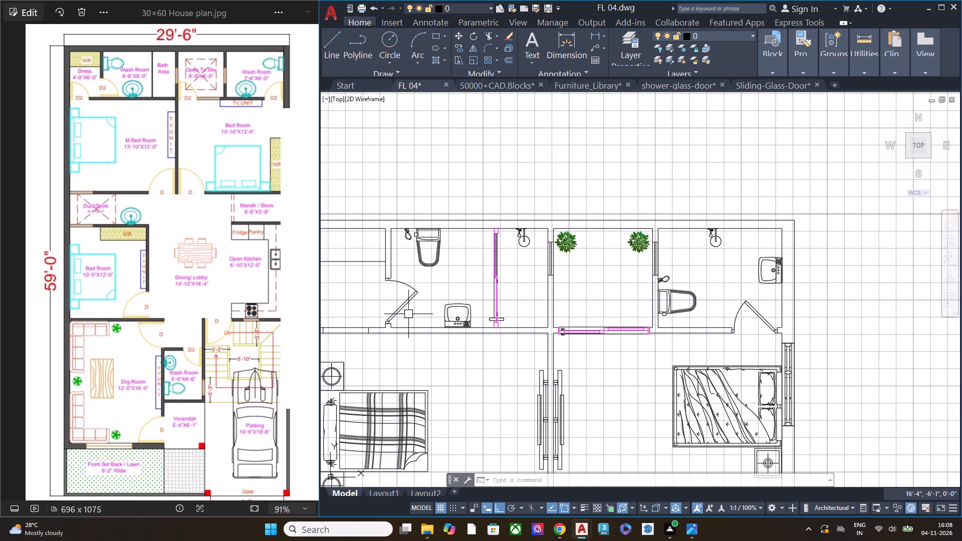
{"action": "middle_click_drag", "start_coordinate": [408, 314], "coordinate": [568, 301]}
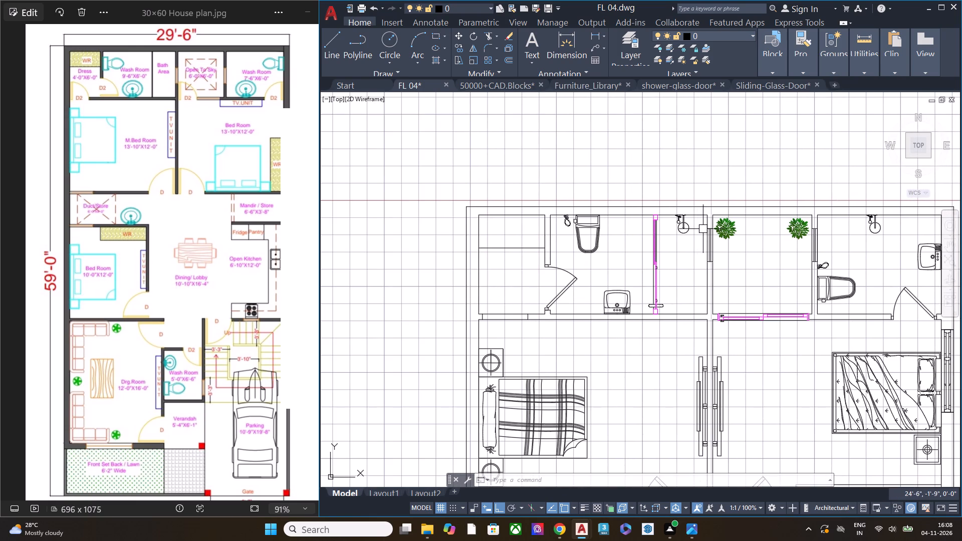
{"action": "scroll", "coordinate": [703, 229], "scroll_direction": "down", "scroll_amount": 2}
{"action": "middle_click_drag", "start_coordinate": [754, 305], "coordinate": [599, 225]}
{"action": "scroll", "coordinate": [607, 197], "scroll_direction": "up", "scroll_amount": 3}
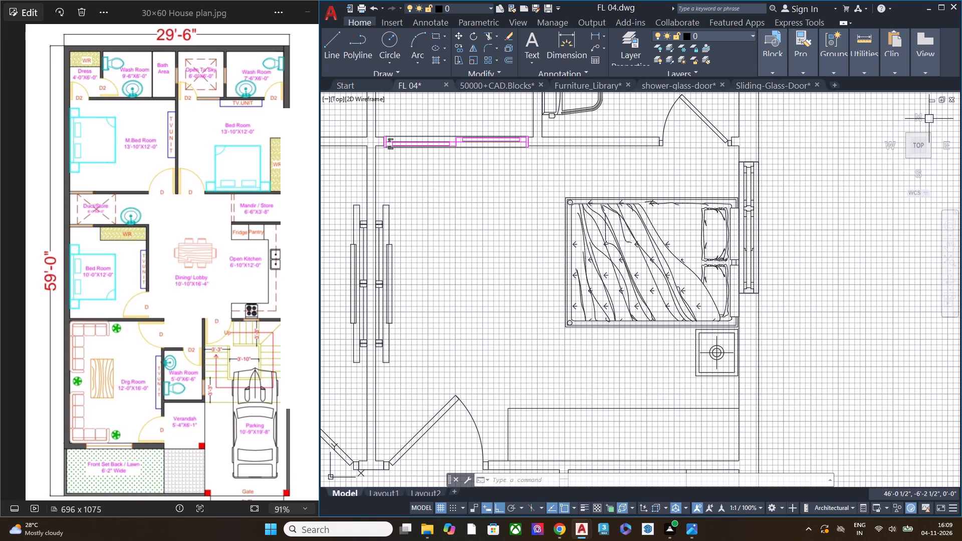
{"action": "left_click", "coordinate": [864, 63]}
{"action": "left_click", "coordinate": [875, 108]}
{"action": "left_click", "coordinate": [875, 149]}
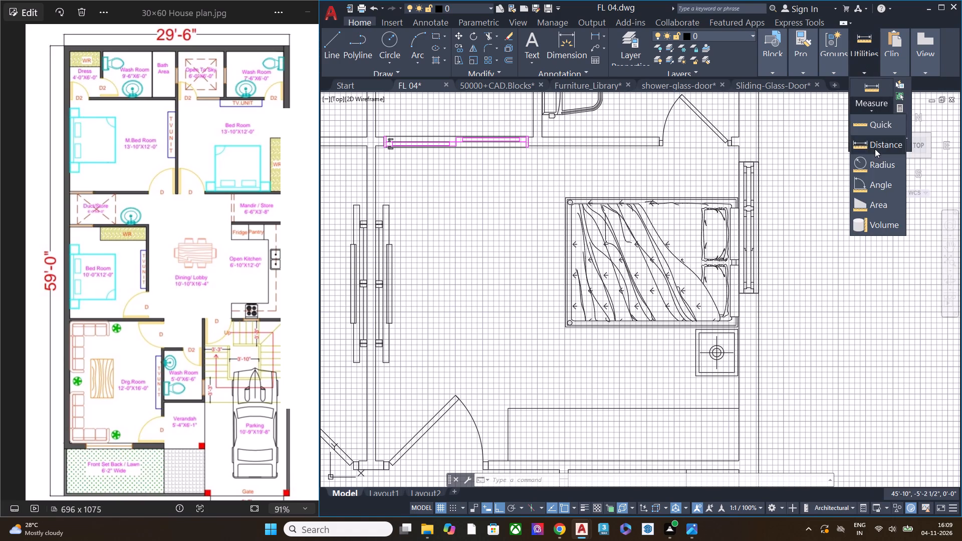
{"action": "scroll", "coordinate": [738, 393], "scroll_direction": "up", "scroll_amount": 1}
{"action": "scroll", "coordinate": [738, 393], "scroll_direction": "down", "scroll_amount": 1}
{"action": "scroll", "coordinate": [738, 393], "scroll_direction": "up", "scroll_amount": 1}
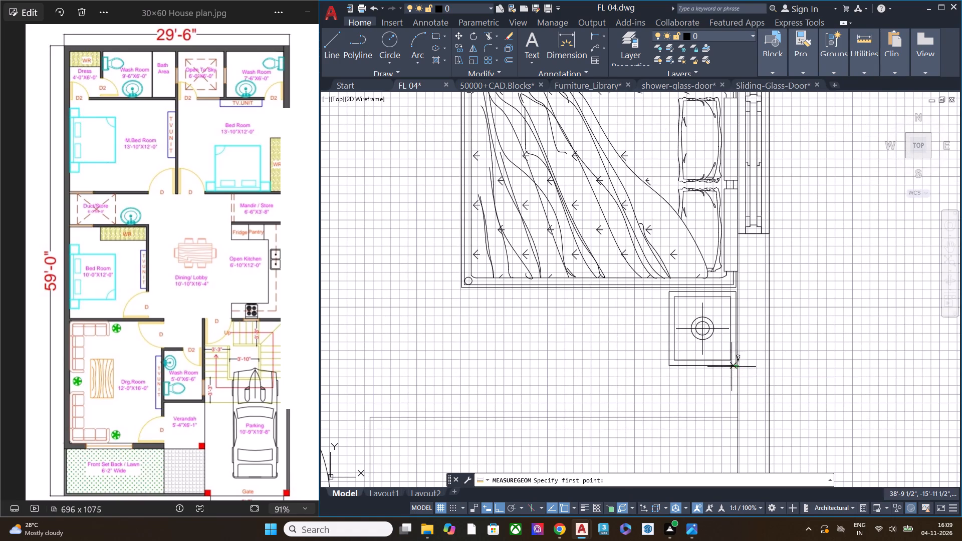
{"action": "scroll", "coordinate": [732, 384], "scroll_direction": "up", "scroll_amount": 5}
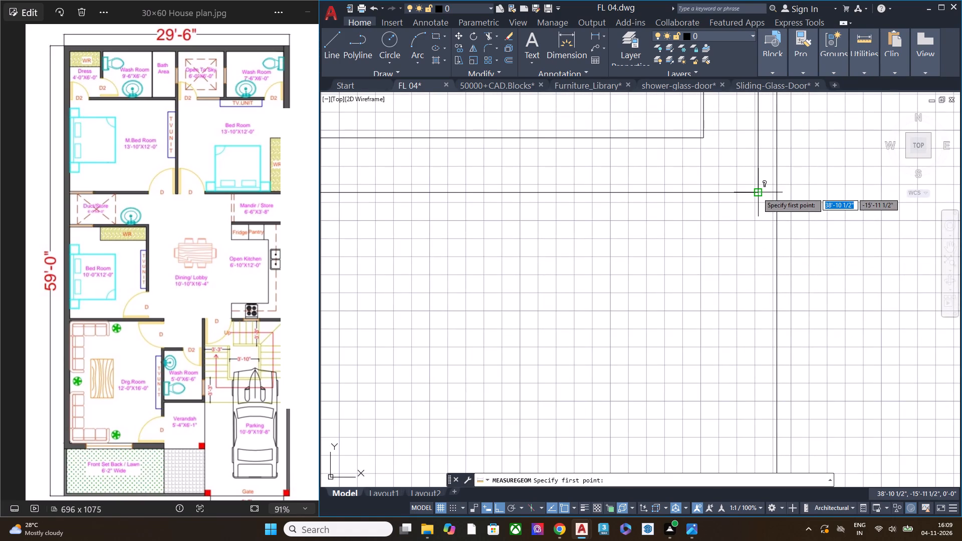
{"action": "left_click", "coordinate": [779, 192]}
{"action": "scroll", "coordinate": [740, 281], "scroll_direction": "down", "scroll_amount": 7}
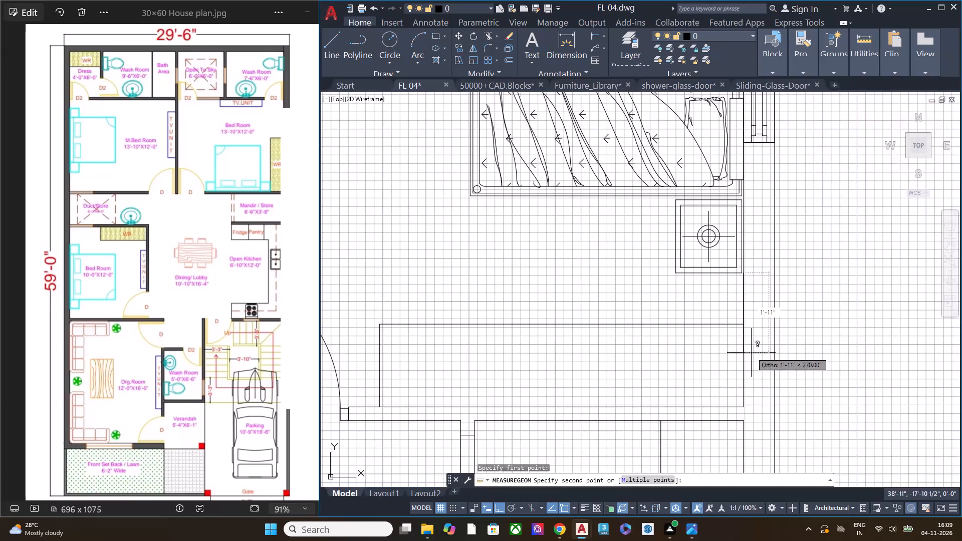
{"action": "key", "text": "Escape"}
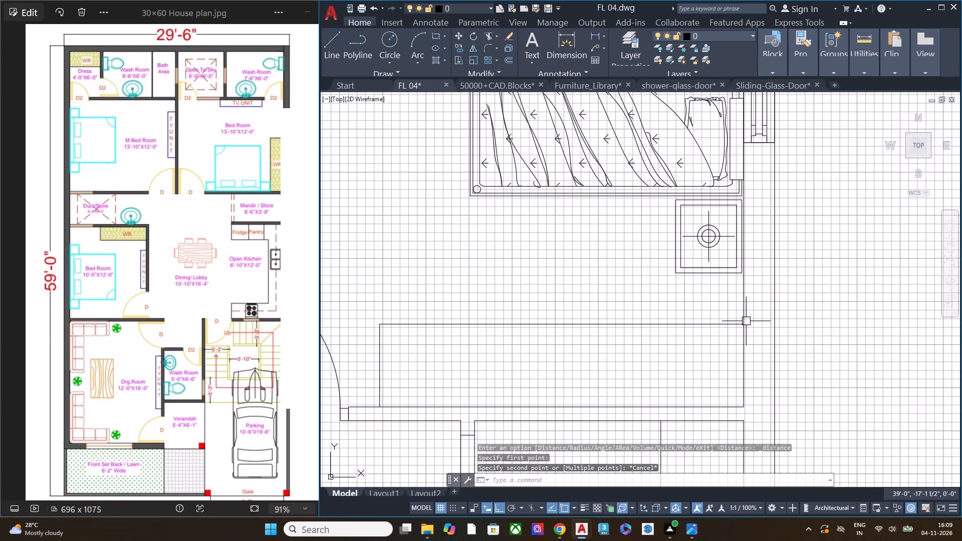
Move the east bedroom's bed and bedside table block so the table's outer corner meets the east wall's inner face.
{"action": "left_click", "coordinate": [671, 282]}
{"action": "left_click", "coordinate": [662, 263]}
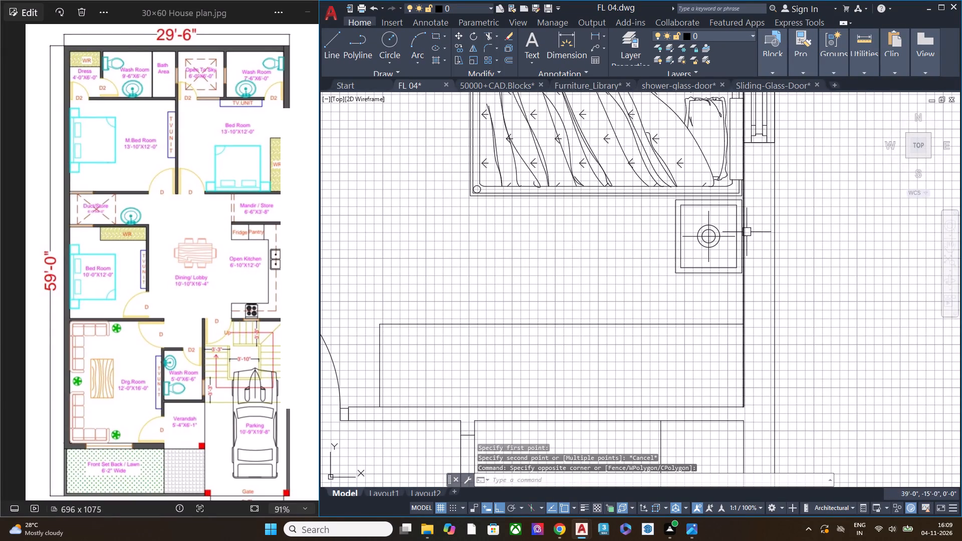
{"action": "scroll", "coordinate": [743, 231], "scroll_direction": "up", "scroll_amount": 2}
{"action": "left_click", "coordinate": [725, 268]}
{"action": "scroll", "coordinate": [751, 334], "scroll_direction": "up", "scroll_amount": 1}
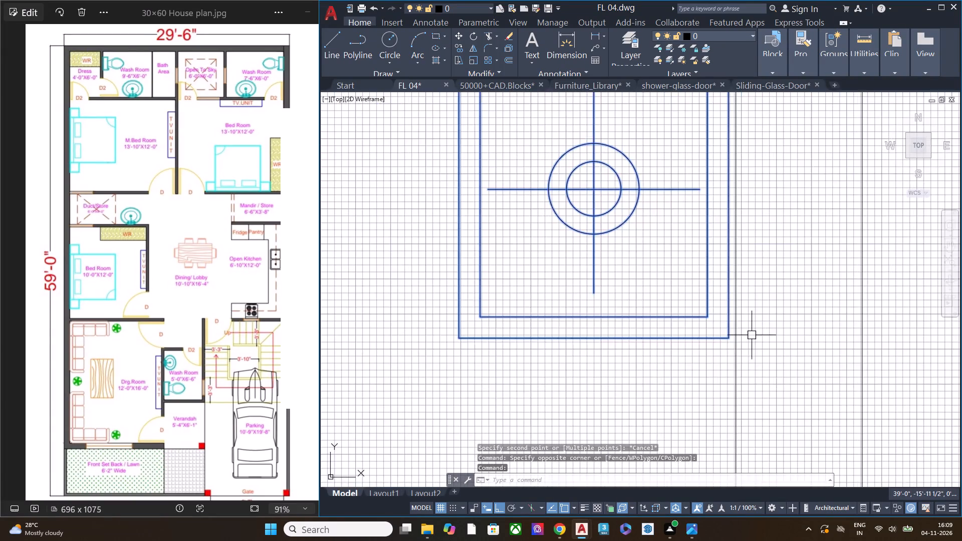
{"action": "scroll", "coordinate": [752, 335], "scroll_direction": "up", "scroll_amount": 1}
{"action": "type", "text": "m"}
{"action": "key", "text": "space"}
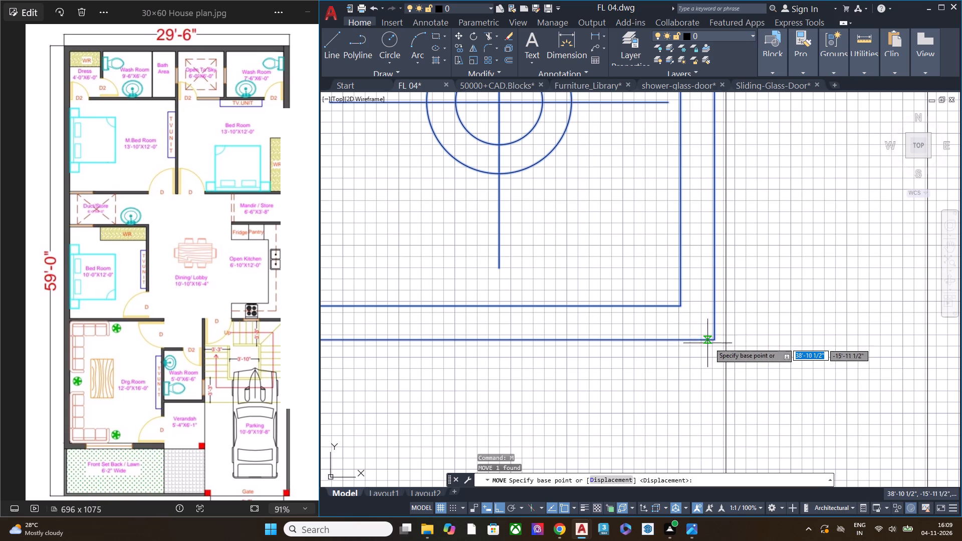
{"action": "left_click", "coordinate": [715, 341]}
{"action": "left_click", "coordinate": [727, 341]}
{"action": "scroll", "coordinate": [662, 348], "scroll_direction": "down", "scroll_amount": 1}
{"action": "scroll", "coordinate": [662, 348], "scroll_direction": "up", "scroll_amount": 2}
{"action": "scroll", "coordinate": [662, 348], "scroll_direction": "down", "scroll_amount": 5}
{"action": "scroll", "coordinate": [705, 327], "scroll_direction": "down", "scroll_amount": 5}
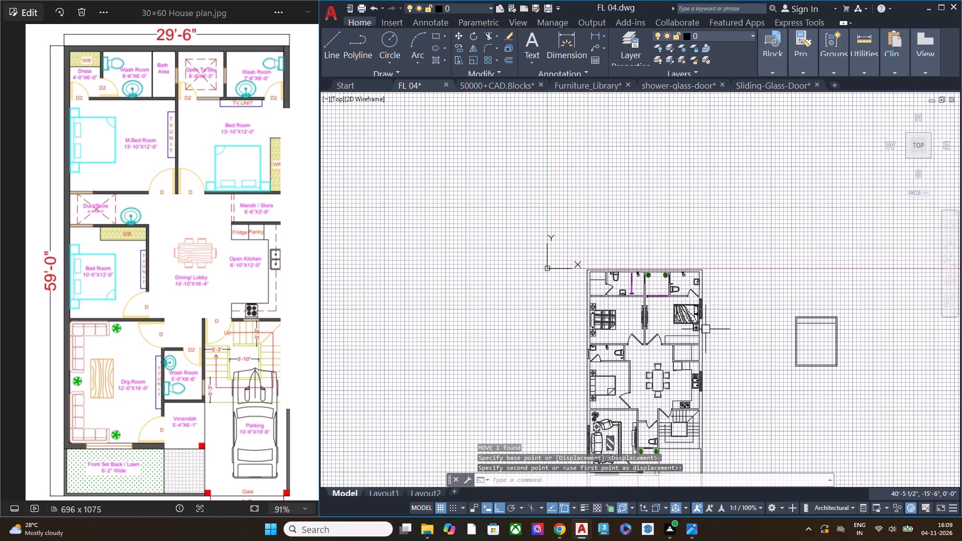
Move the east bedroom's bed and bedside table block so the headboard's outer edge aligns with the east wall's inner face.
{"action": "scroll", "coordinate": [692, 283], "scroll_direction": "up", "scroll_amount": 5}
{"action": "middle_click_drag", "start_coordinate": [701, 391], "coordinate": [641, 211]}
{"action": "scroll", "coordinate": [689, 316], "scroll_direction": "up", "scroll_amount": 3}
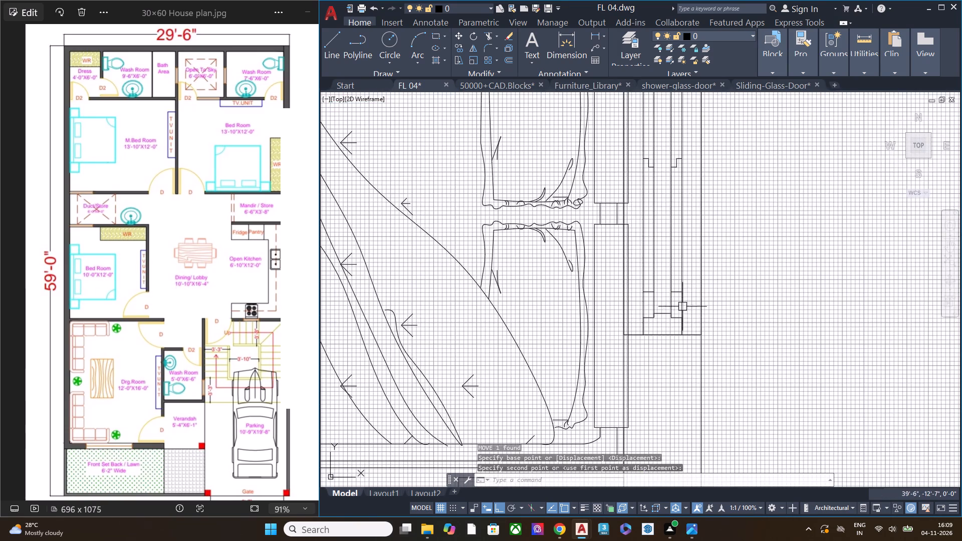
{"action": "scroll", "coordinate": [643, 309], "scroll_direction": "up", "scroll_amount": 2}
{"action": "left_click", "coordinate": [607, 390]}
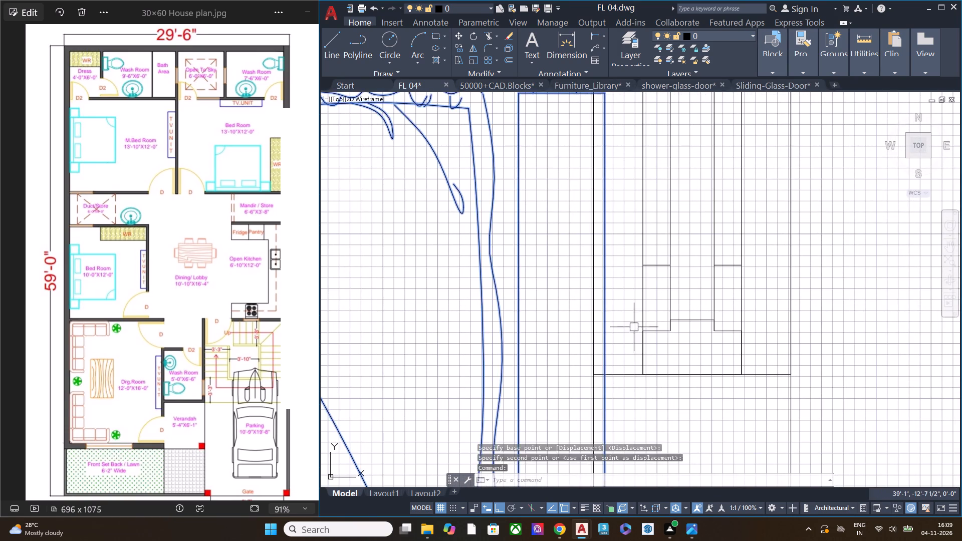
{"action": "scroll", "coordinate": [666, 264], "scroll_direction": "down", "scroll_amount": 3}
{"action": "middle_click_drag", "start_coordinate": [651, 306], "coordinate": [647, 197]}
{"action": "scroll", "coordinate": [645, 223], "scroll_direction": "up", "scroll_amount": 3}
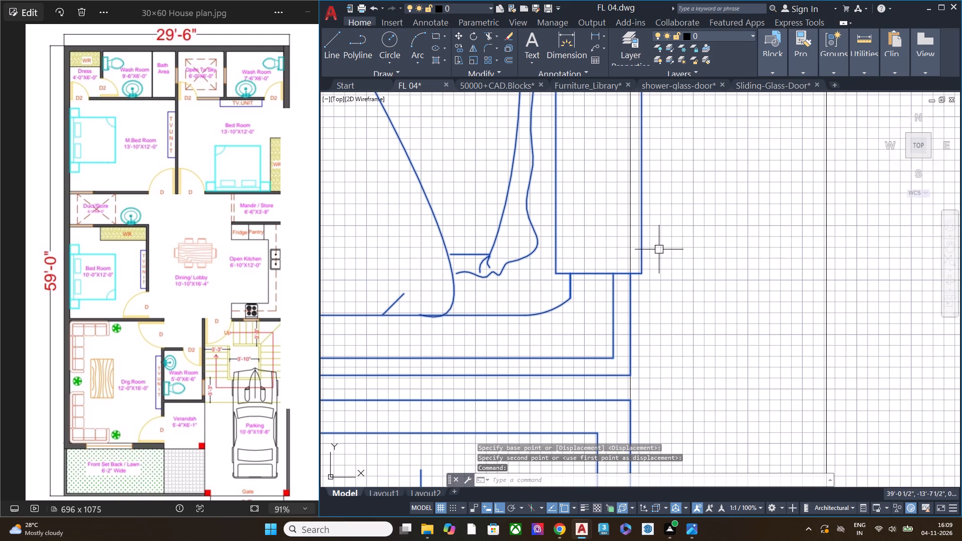
{"action": "type", "text": "m"}
{"action": "key", "text": "space"}
{"action": "left_click", "coordinate": [640, 273]}
{"action": "left_click", "coordinate": [632, 273]}
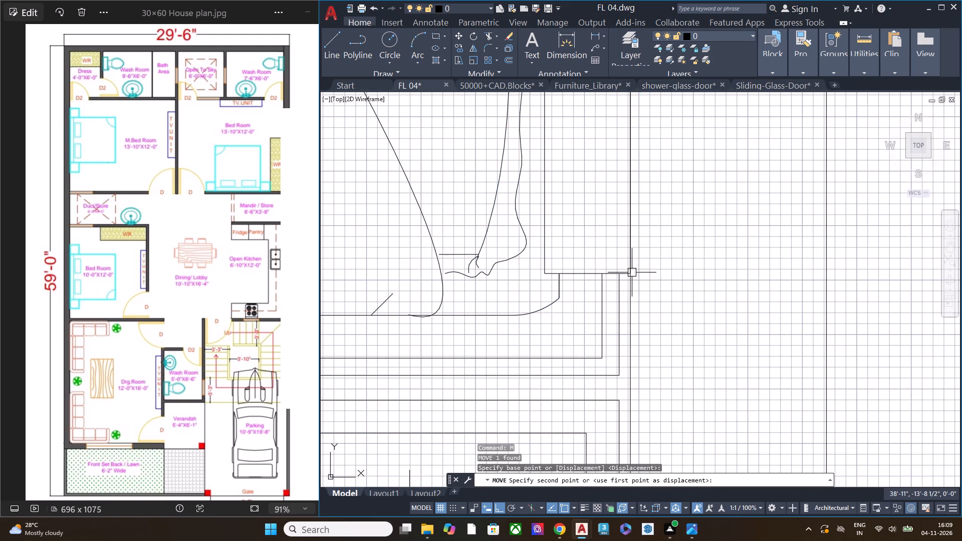
{"action": "key", "text": "Escape"}
Save the FL 04 drawing.
{"action": "scroll", "coordinate": [708, 208], "scroll_direction": "down", "scroll_amount": 4}
{"action": "key", "text": "ctrl+s"}
{"action": "scroll", "coordinate": [635, 205], "scroll_direction": "down", "scroll_amount": 2}
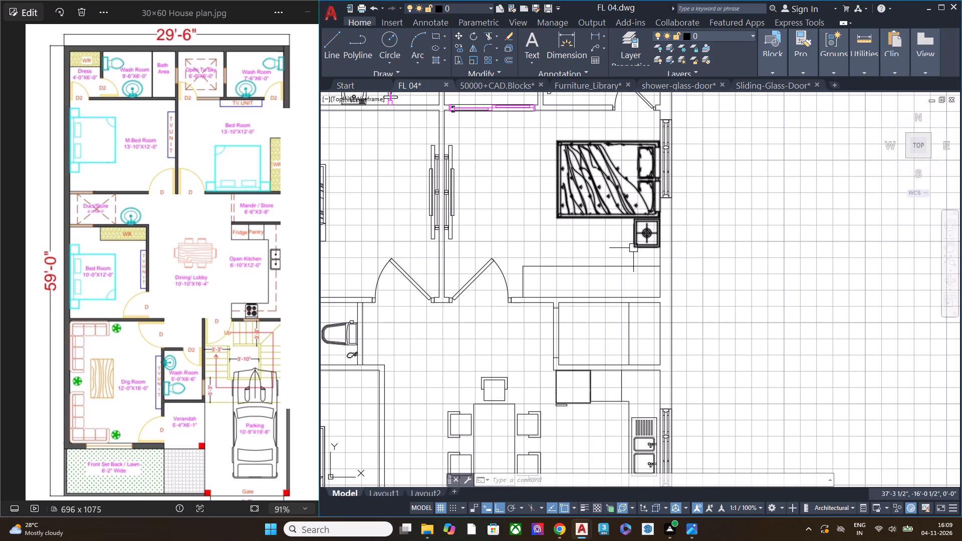
{"action": "middle_click_drag", "start_coordinate": [582, 241], "coordinate": [639, 243]}
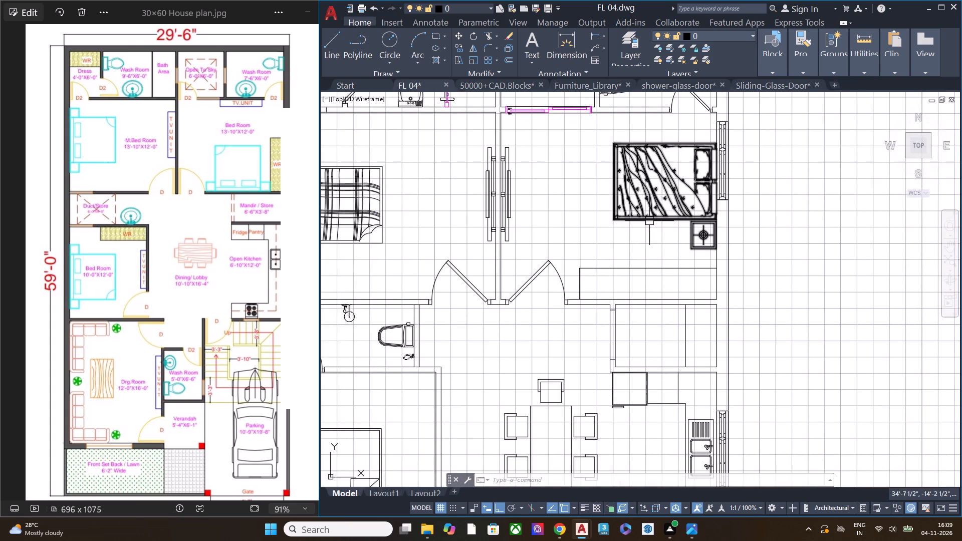
Look over the full furnished house plan, including the bedroom doors, dining area and kitchen, alongside the separate room outline.
{"action": "scroll", "coordinate": [598, 227], "scroll_direction": "down", "scroll_amount": 5}
{"action": "scroll", "coordinate": [585, 332], "scroll_direction": "up", "scroll_amount": 1}
{"action": "middle_click_drag", "start_coordinate": [559, 284], "coordinate": [561, 287]}
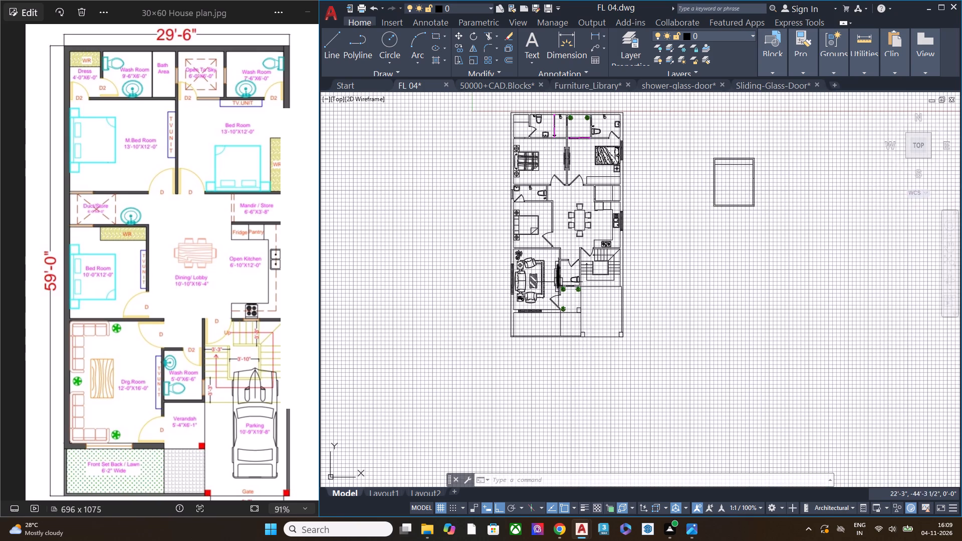
{"action": "middle_click_drag", "start_coordinate": [561, 287], "coordinate": [572, 311]}
{"action": "middle_click_drag", "start_coordinate": [564, 282], "coordinate": [609, 319]}
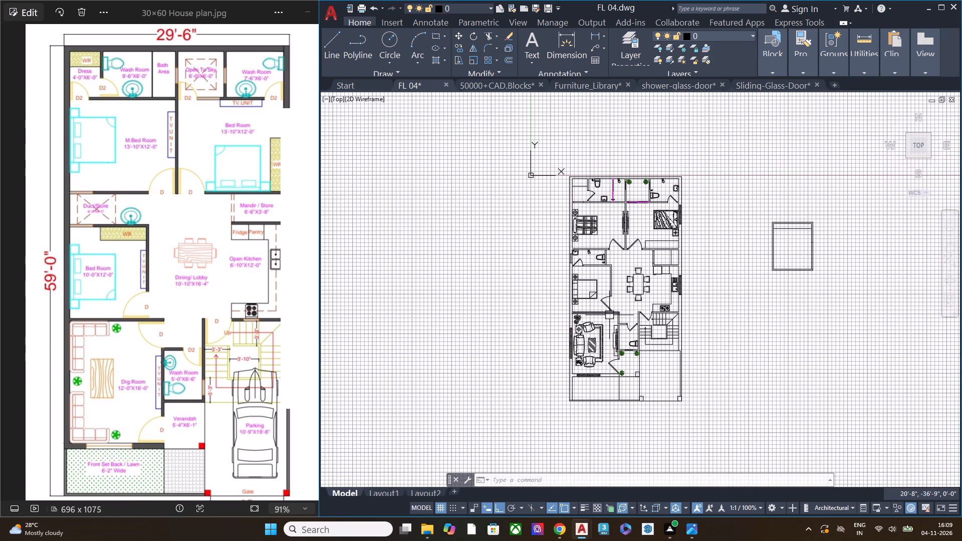
{"action": "left_click", "coordinate": [895, 526]}
{"action": "left_click", "coordinate": [895, 526]}
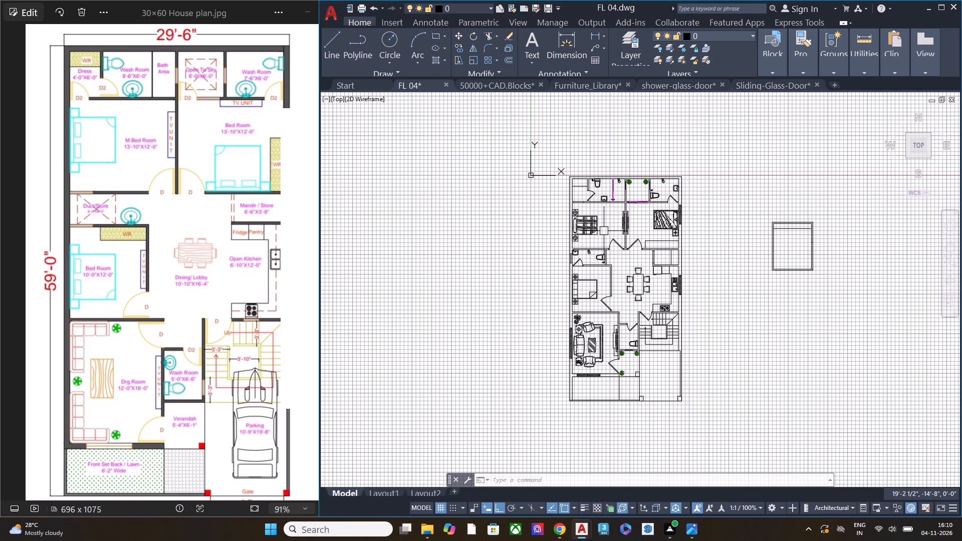
{"action": "middle_click_drag", "start_coordinate": [618, 351], "coordinate": [596, 321]}
{"action": "scroll", "coordinate": [638, 255], "scroll_direction": "up", "scroll_amount": 1}
{"action": "scroll", "coordinate": [638, 255], "scroll_direction": "down", "scroll_amount": 1}
{"action": "scroll", "coordinate": [638, 255], "scroll_direction": "up", "scroll_amount": 1}
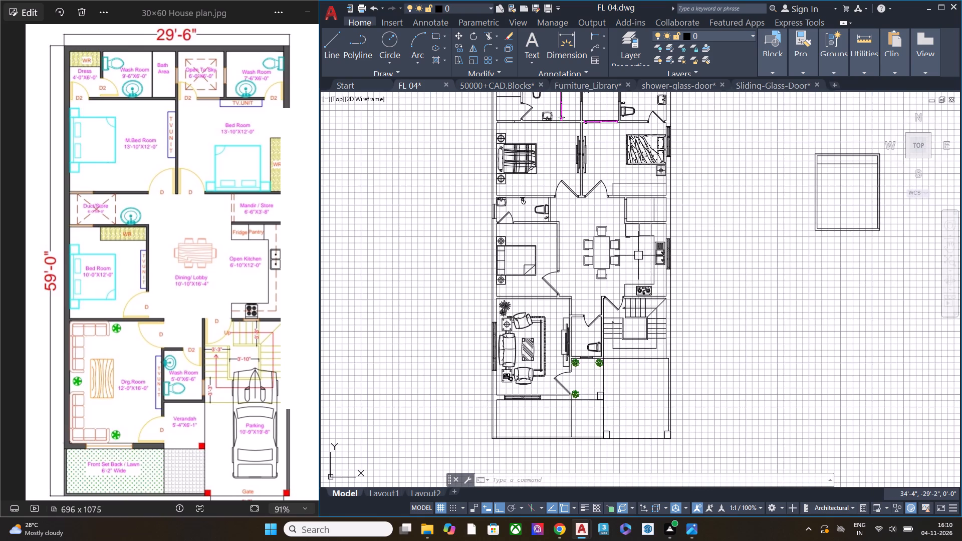
{"action": "middle_click_drag", "start_coordinate": [602, 249], "coordinate": [602, 321]}
{"action": "scroll", "coordinate": [588, 240], "scroll_direction": "up", "scroll_amount": 3}
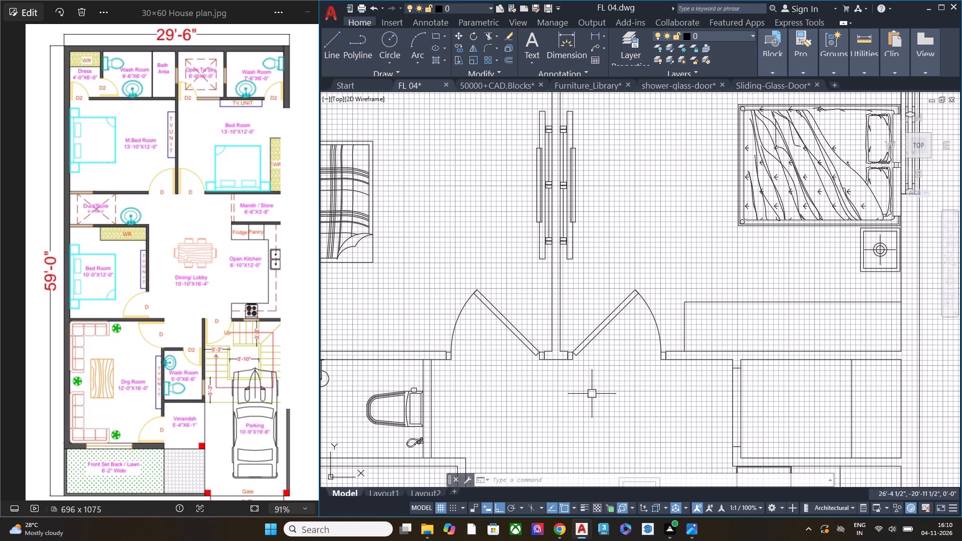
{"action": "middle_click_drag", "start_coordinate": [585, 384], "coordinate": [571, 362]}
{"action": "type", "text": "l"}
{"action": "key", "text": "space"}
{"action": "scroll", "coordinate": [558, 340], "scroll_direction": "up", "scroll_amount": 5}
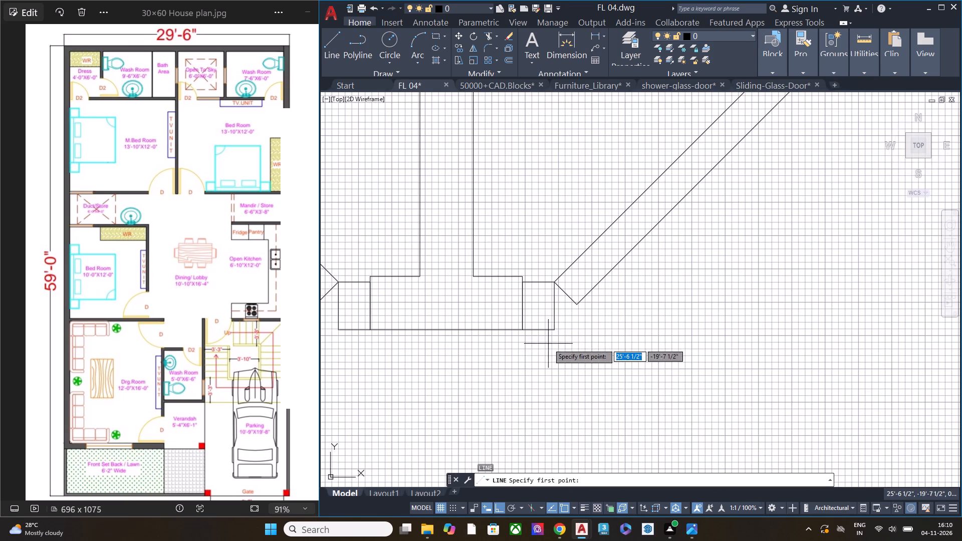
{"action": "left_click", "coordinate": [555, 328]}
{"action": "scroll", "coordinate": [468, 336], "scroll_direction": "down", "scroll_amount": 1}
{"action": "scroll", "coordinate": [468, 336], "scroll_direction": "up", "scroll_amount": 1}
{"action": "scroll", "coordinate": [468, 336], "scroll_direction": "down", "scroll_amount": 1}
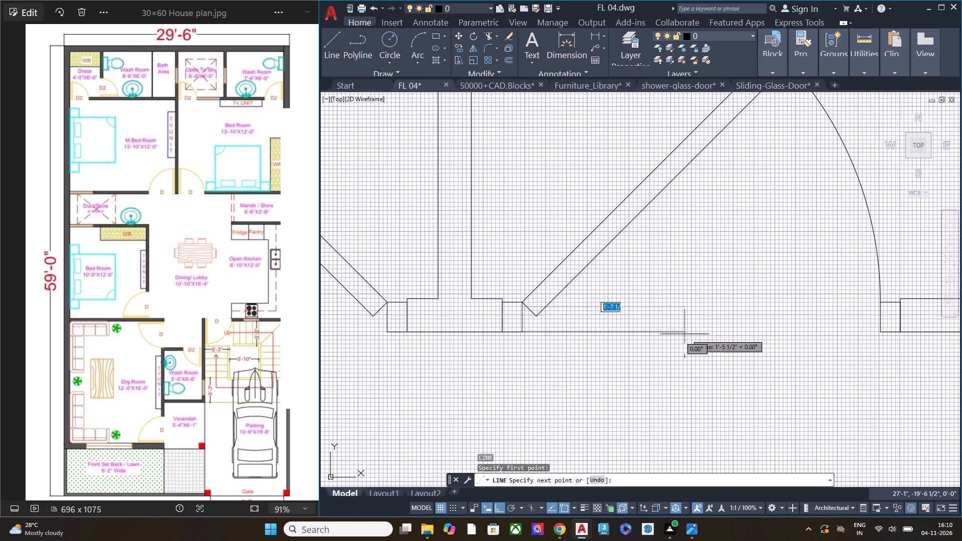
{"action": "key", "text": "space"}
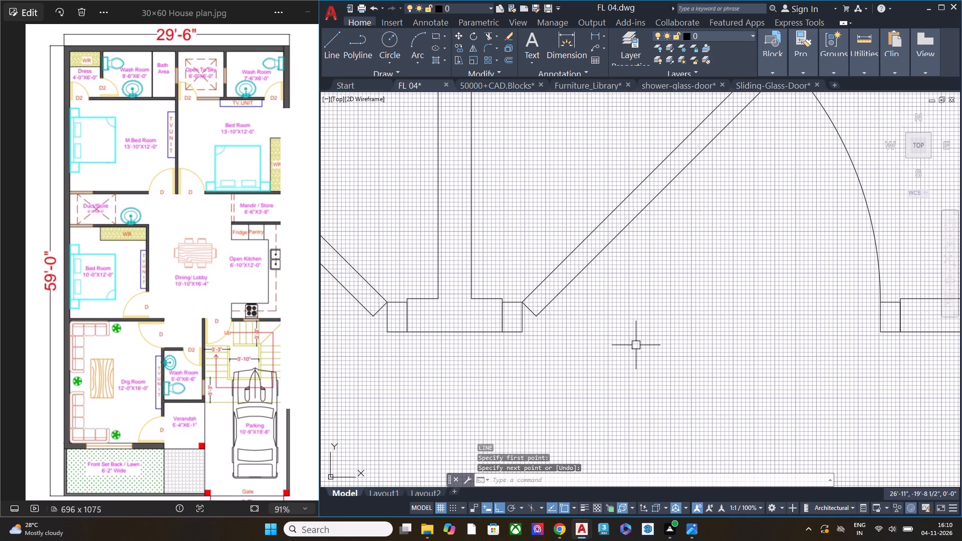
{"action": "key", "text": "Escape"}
Examine the kitchen, staircase, drawing room, front washroom and verandah of the plan against the reference image.
{"action": "scroll", "coordinate": [600, 302], "scroll_direction": "down", "scroll_amount": 8}
{"action": "middle_click_drag", "start_coordinate": [601, 348], "coordinate": [559, 256]}
{"action": "scroll", "coordinate": [585, 247], "scroll_direction": "up", "scroll_amount": 4}
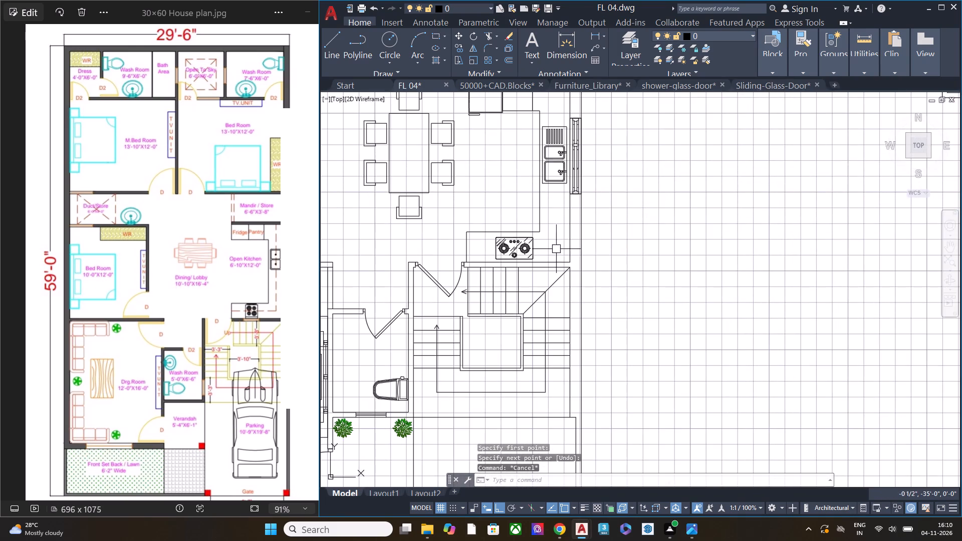
{"action": "middle_click_drag", "start_coordinate": [538, 264], "coordinate": [649, 258]}
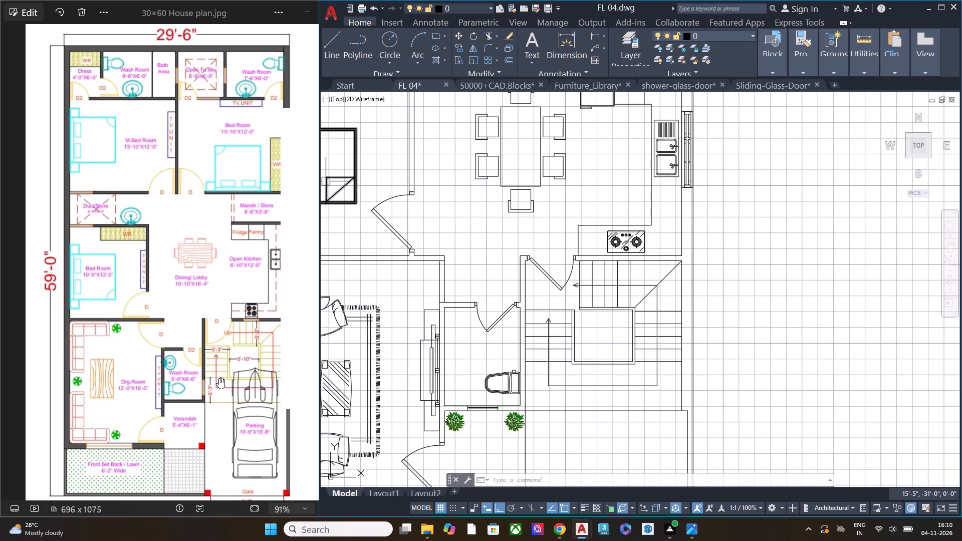
{"action": "scroll", "coordinate": [616, 233], "scroll_direction": "down", "scroll_amount": 2}
{"action": "scroll", "coordinate": [633, 240], "scroll_direction": "up", "scroll_amount": 3}
{"action": "scroll", "coordinate": [633, 240], "scroll_direction": "down", "scroll_amount": 3}
{"action": "scroll", "coordinate": [634, 242], "scroll_direction": "up", "scroll_amount": 1}
{"action": "scroll", "coordinate": [634, 242], "scroll_direction": "down", "scroll_amount": 1}
{"action": "scroll", "coordinate": [532, 253], "scroll_direction": "up", "scroll_amount": 3}
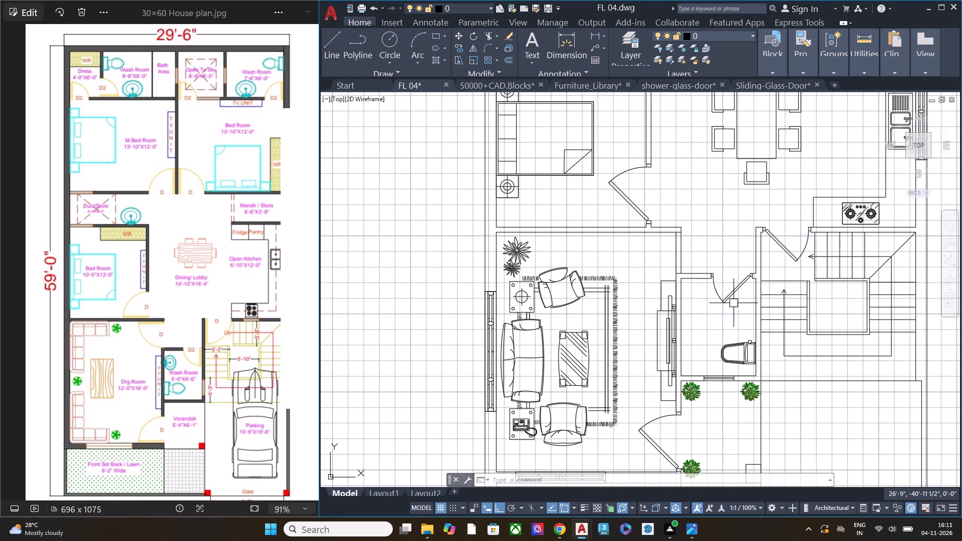
{"action": "scroll", "coordinate": [613, 211], "scroll_direction": "down", "scroll_amount": 1}
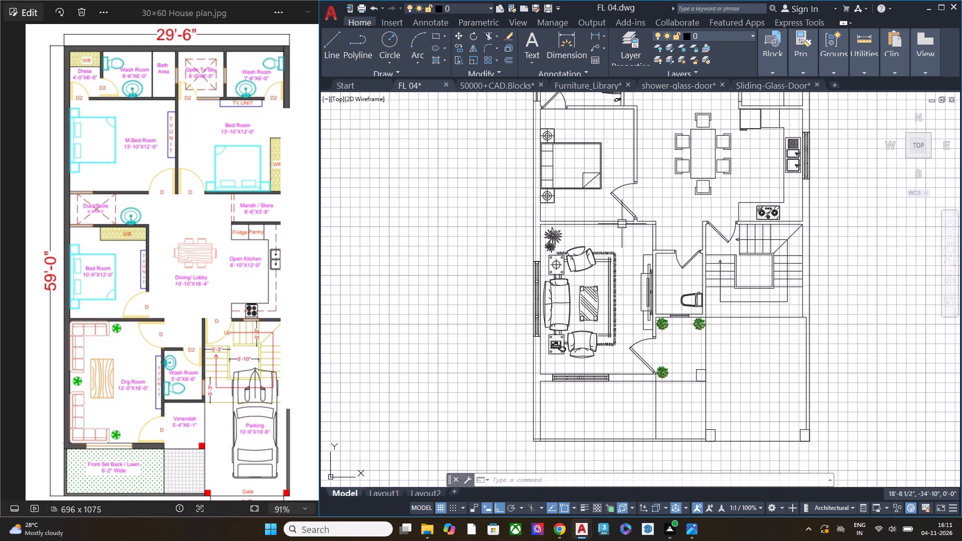
{"action": "scroll", "coordinate": [691, 412], "scroll_direction": "down", "scroll_amount": 1}
{"action": "middle_click_drag", "start_coordinate": [645, 401], "coordinate": [524, 304]}
{"action": "scroll", "coordinate": [611, 241], "scroll_direction": "up", "scroll_amount": 3}
{"action": "scroll", "coordinate": [611, 279], "scroll_direction": "down", "scroll_amount": 2}
Measure the parking area's width and depth with Quick measure.
{"action": "middle_click_drag", "start_coordinate": [619, 339], "coordinate": [651, 220]}
{"action": "middle_click_drag", "start_coordinate": [643, 225], "coordinate": [656, 208]}
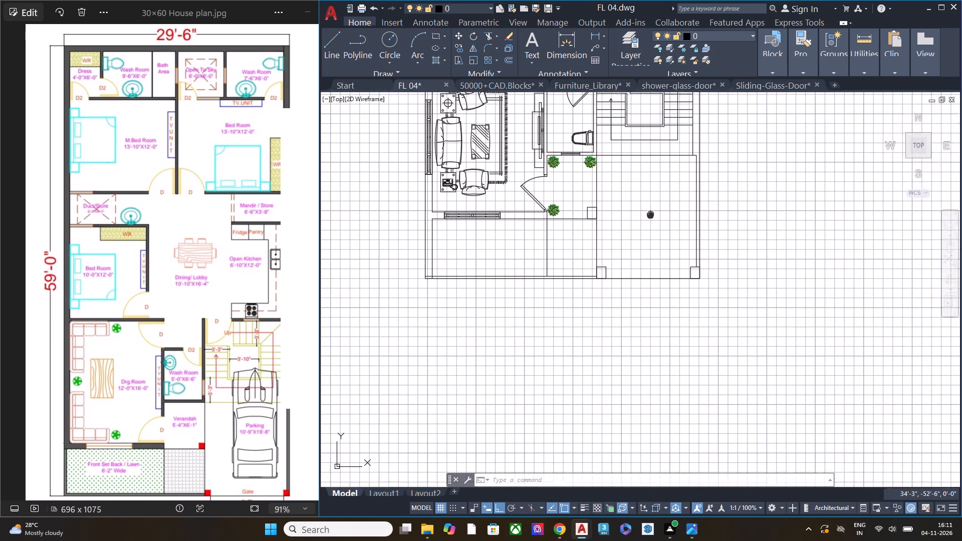
{"action": "middle_click_drag", "start_coordinate": [656, 208], "coordinate": [688, 208]}
{"action": "left_click", "coordinate": [862, 72]}
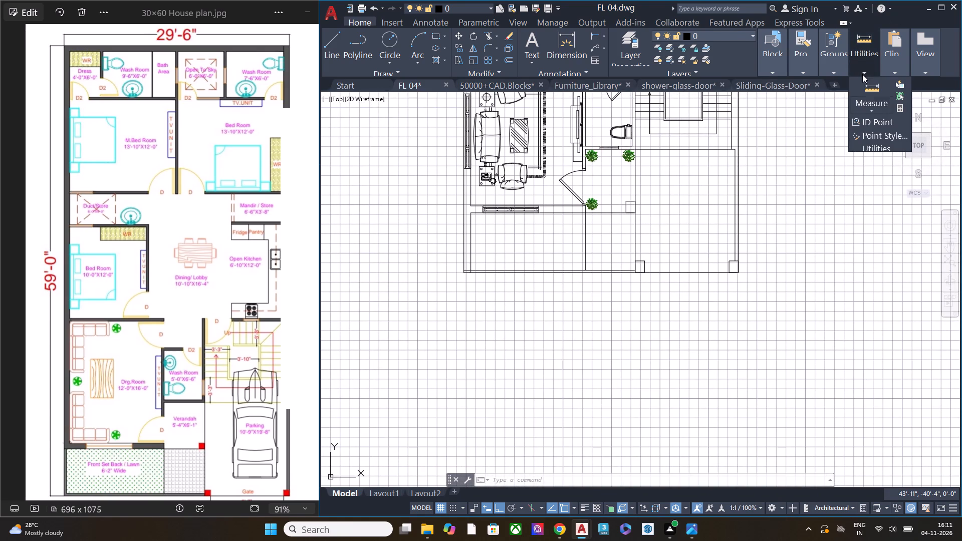
{"action": "left_click", "coordinate": [874, 103]}
{"action": "left_click", "coordinate": [880, 148]}
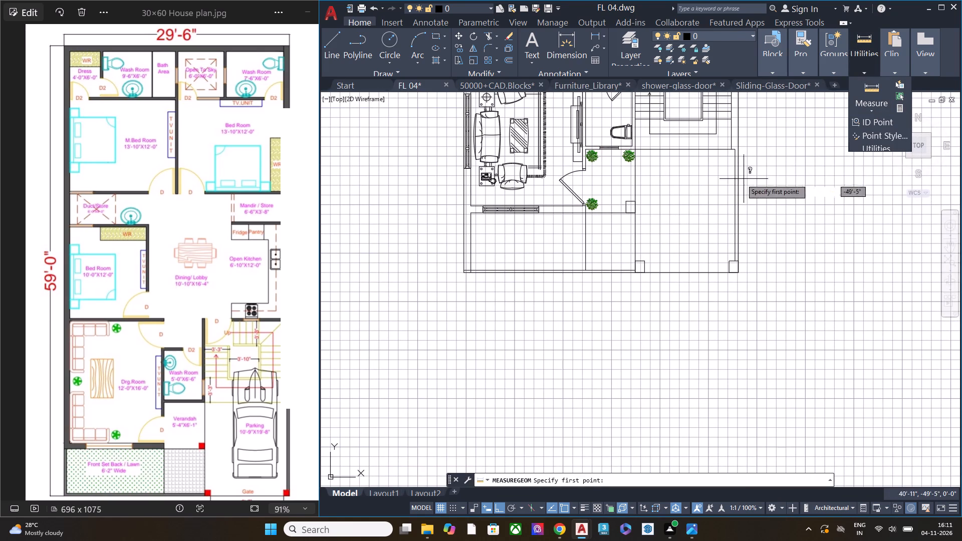
{"action": "left_click", "coordinate": [871, 103]}
{"action": "left_click", "coordinate": [886, 121]}
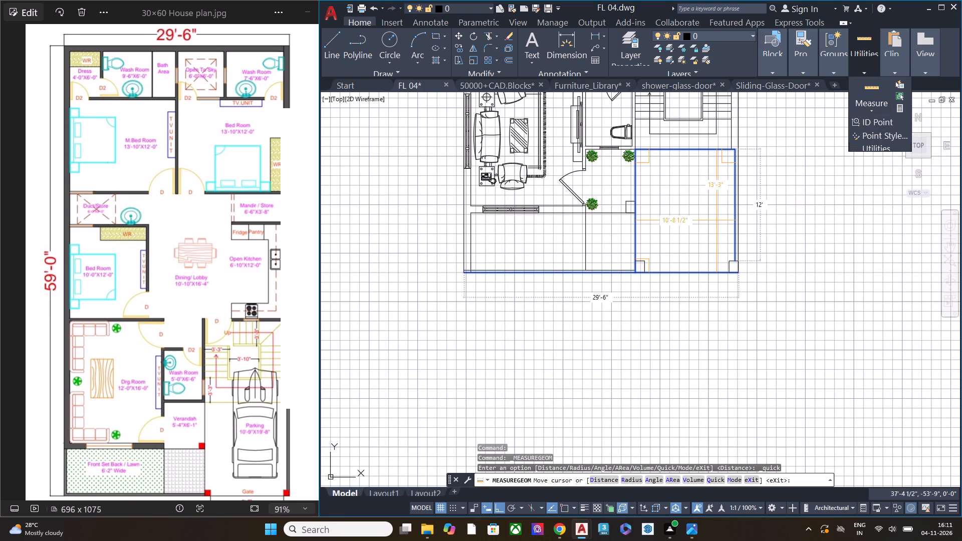
{"action": "scroll", "coordinate": [688, 230], "scroll_direction": "up", "scroll_amount": 1}
{"action": "key", "text": "Escape"}
{"action": "scroll", "coordinate": [688, 230], "scroll_direction": "down", "scroll_amount": 1}
{"action": "scroll", "coordinate": [688, 230], "scroll_direction": "up", "scroll_amount": 1}
{"action": "middle_click_drag", "start_coordinate": [691, 277], "coordinate": [686, 295]}
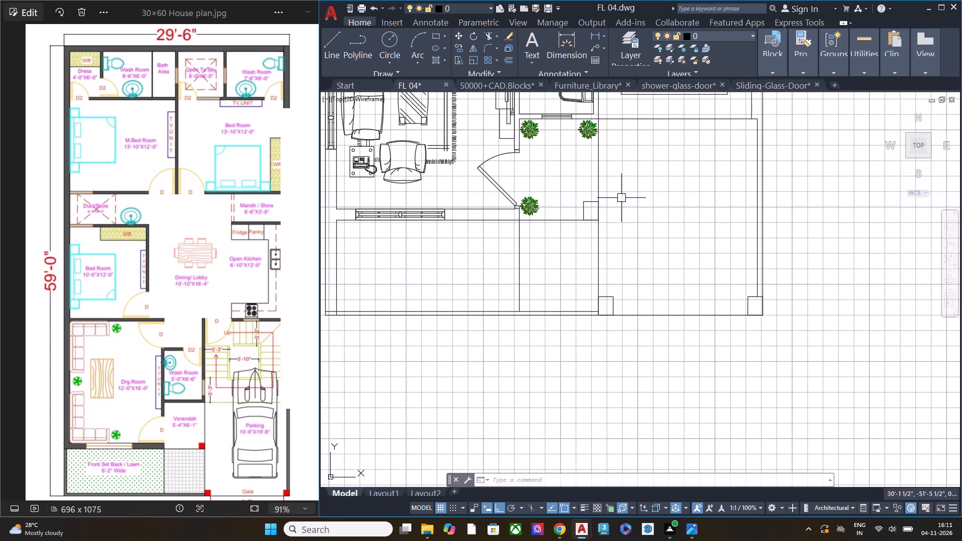
Examine the reference image's verandah, front lawn and parking area and compare them with the front of the drawn plan.
{"action": "scroll", "coordinate": [231, 344], "scroll_direction": "down", "scroll_amount": 2}
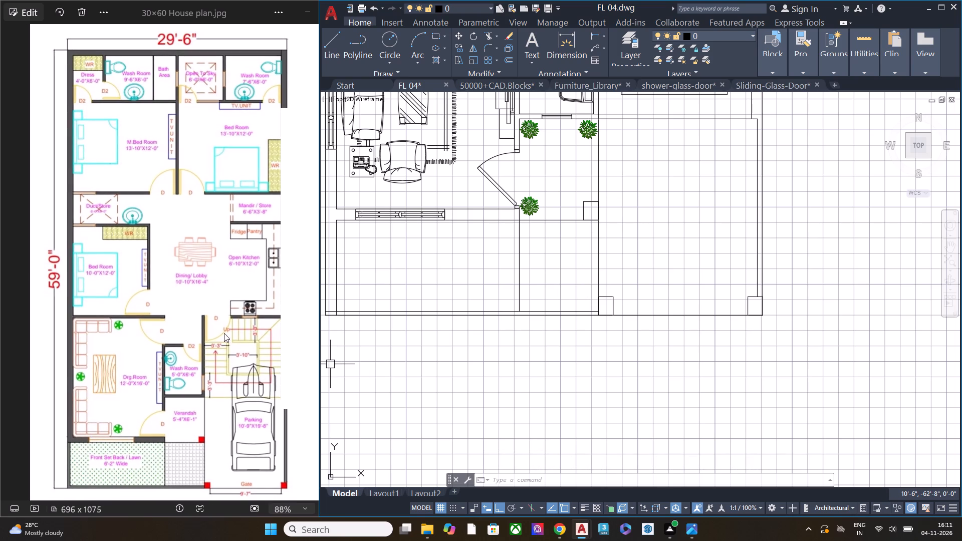
{"action": "scroll", "coordinate": [250, 290], "scroll_direction": "down", "scroll_amount": 4}
{"action": "scroll", "coordinate": [151, 452], "scroll_direction": "up", "scroll_amount": 4}
{"action": "scroll", "coordinate": [251, 393], "scroll_direction": "down", "scroll_amount": 1}
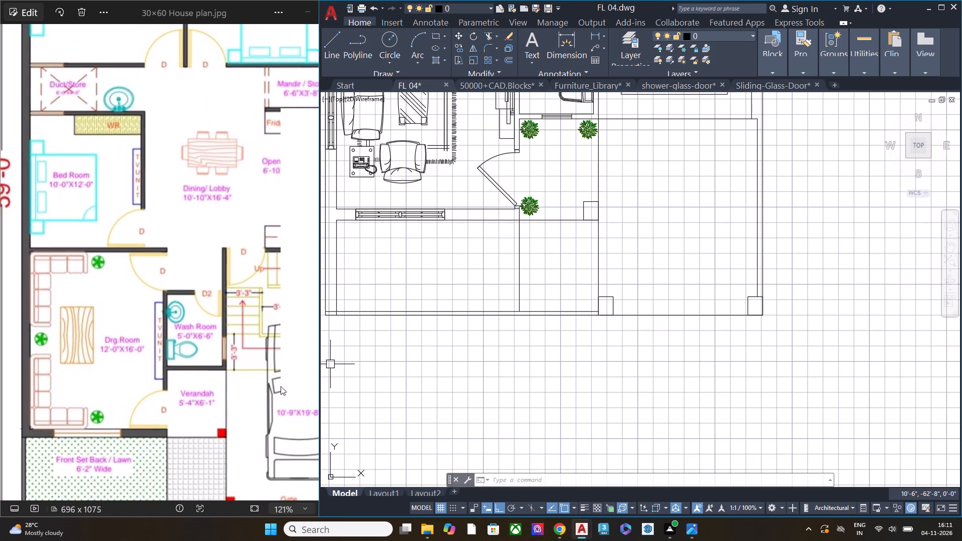
{"action": "scroll", "coordinate": [281, 386], "scroll_direction": "down", "scroll_amount": 2}
{"action": "middle_click_drag", "start_coordinate": [557, 273], "coordinate": [673, 266]}
{"action": "scroll", "coordinate": [159, 356], "scroll_direction": "down", "scroll_amount": 5}
{"action": "scroll", "coordinate": [167, 466], "scroll_direction": "up", "scroll_amount": 3}
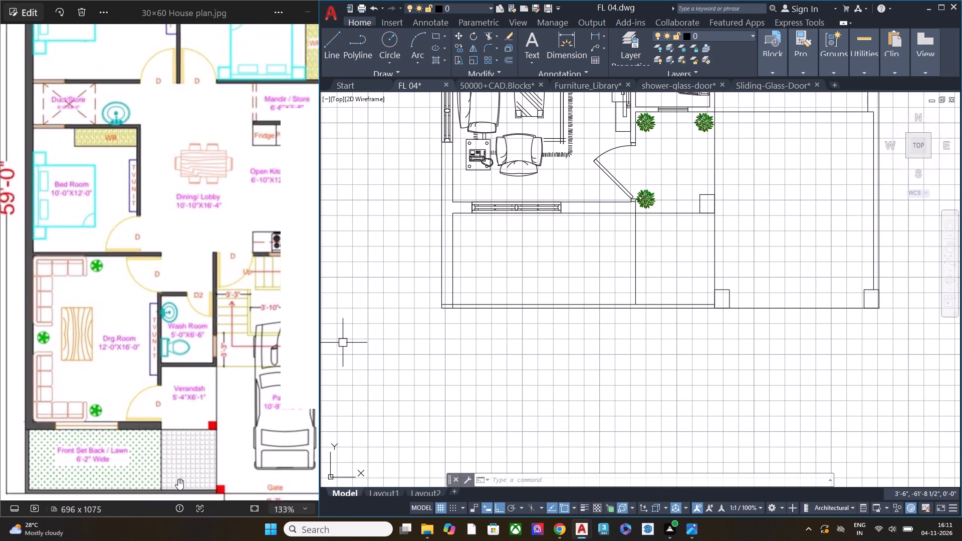
{"action": "scroll", "coordinate": [178, 479], "scroll_direction": "up", "scroll_amount": 4}
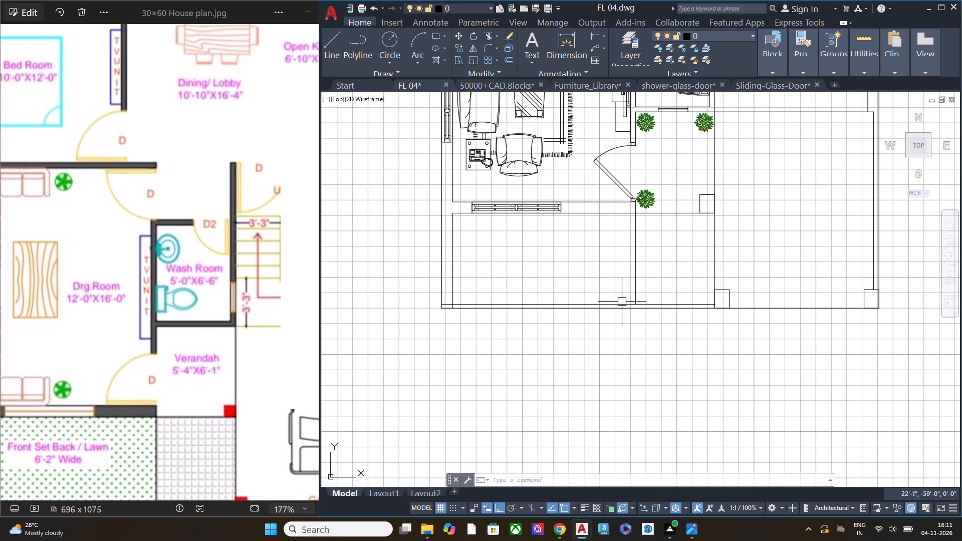
{"action": "scroll", "coordinate": [601, 324], "scroll_direction": "down", "scroll_amount": 1}
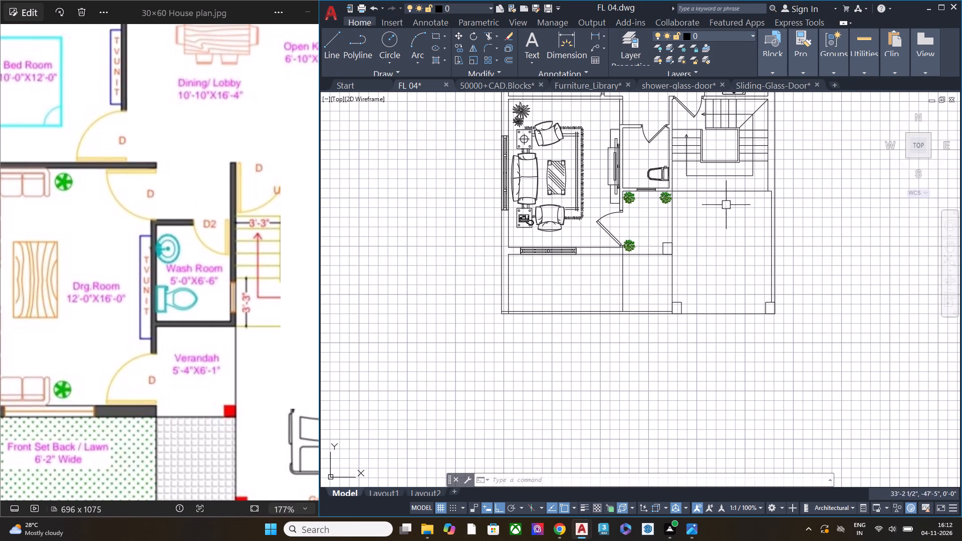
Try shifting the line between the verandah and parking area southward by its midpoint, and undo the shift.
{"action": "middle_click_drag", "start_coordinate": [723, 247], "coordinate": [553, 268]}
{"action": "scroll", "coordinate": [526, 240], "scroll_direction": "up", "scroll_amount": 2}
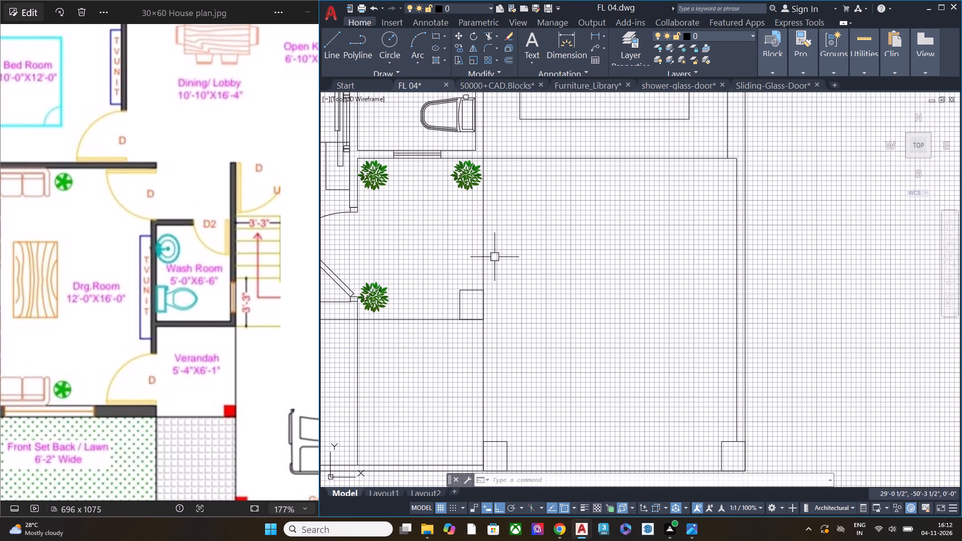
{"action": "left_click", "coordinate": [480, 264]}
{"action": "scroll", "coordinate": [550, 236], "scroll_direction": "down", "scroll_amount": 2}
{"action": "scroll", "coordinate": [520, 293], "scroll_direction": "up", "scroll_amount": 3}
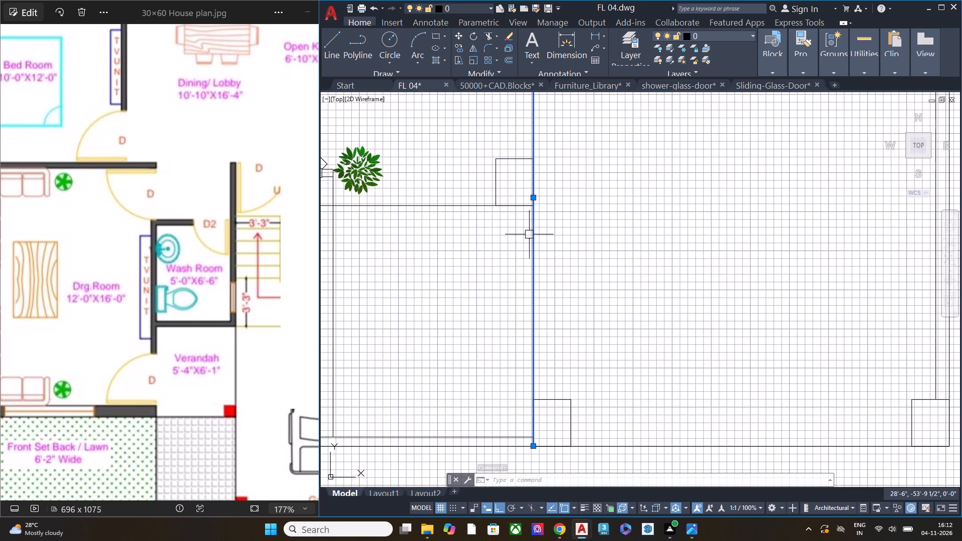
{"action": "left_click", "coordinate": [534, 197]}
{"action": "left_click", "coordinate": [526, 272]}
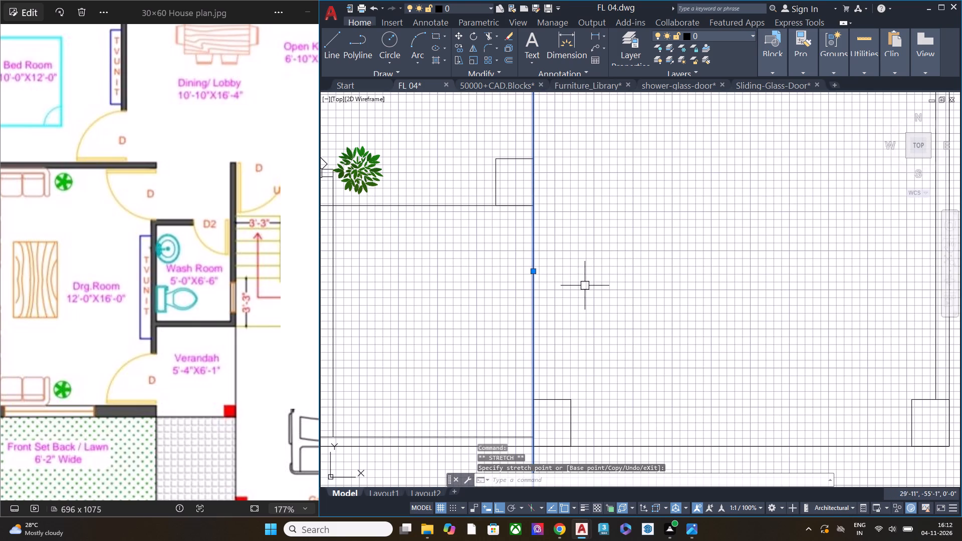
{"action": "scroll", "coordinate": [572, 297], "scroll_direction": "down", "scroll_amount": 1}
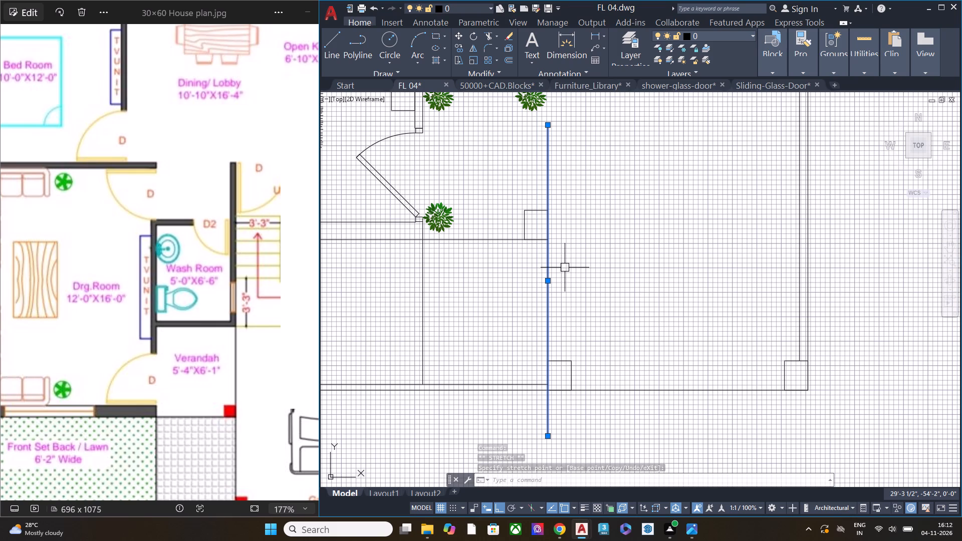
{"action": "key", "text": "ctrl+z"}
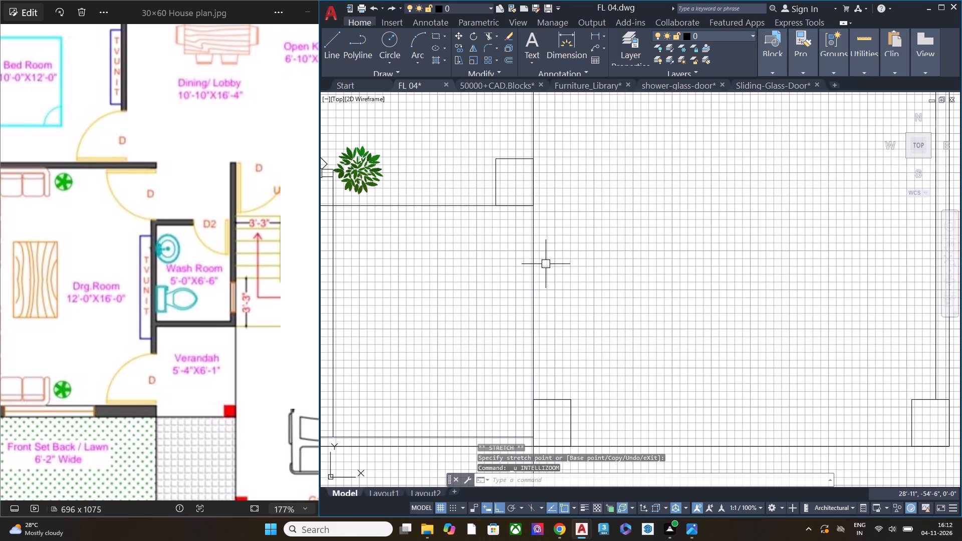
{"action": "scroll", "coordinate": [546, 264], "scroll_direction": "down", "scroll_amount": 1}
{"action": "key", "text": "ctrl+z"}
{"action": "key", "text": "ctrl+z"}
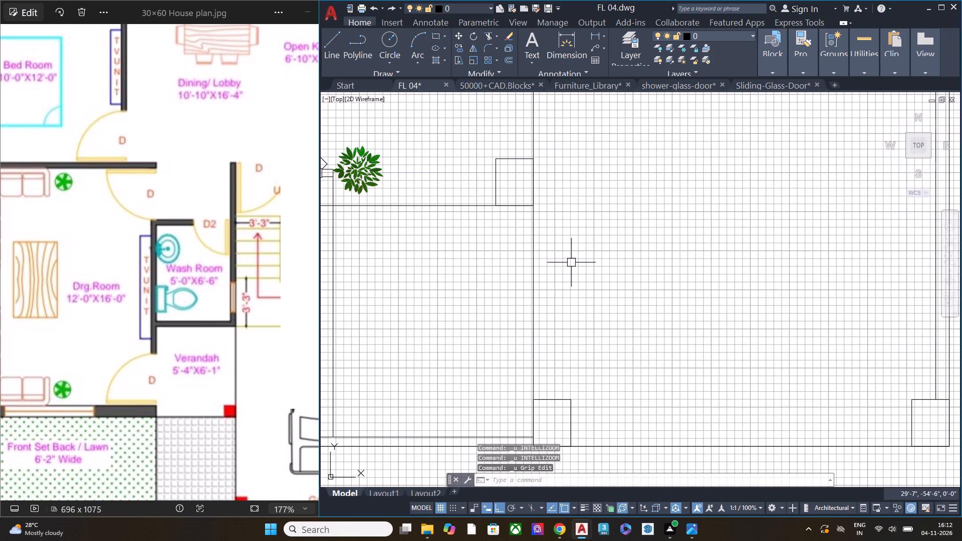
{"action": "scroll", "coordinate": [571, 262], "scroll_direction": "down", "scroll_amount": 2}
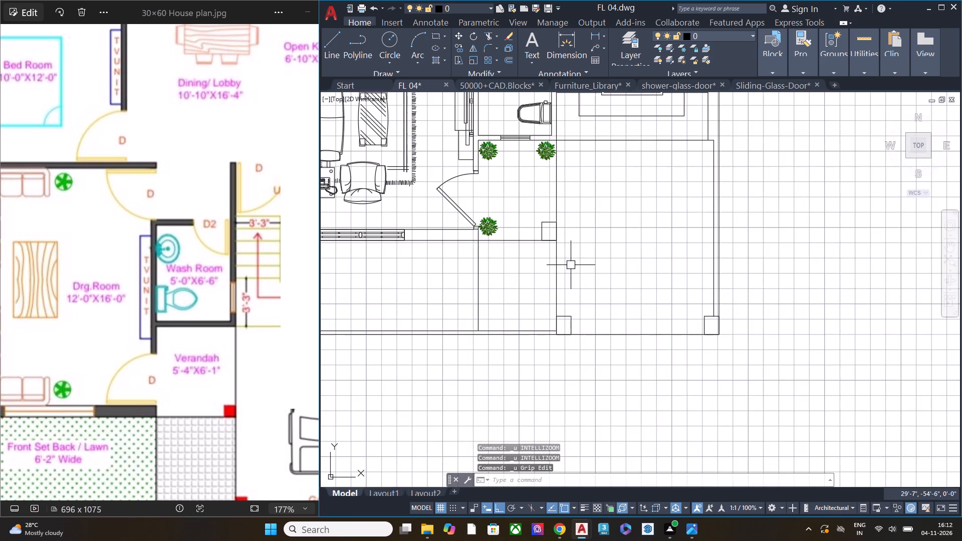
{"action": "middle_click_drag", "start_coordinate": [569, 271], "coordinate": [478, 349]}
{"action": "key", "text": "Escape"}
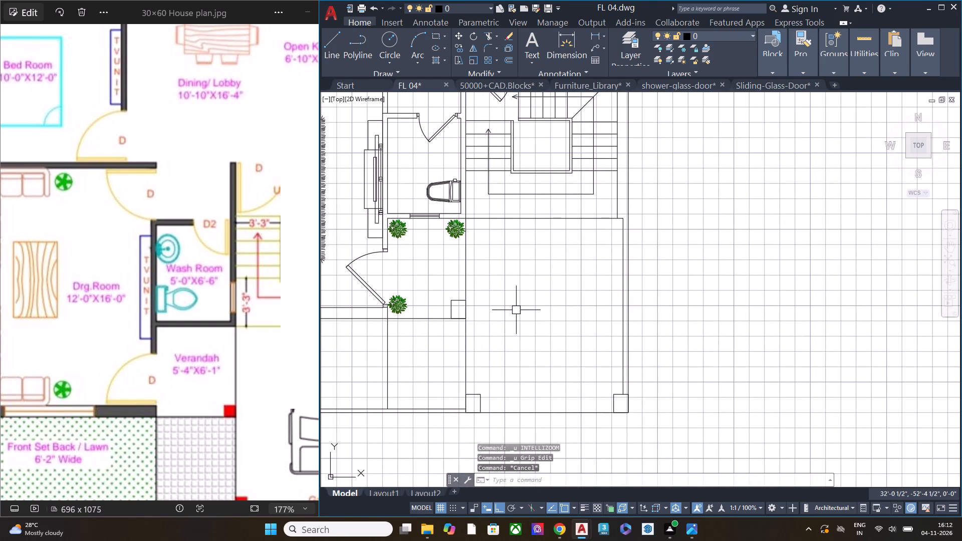
Save the FL 04 drawing.
{"action": "key", "text": "ctrl+s"}
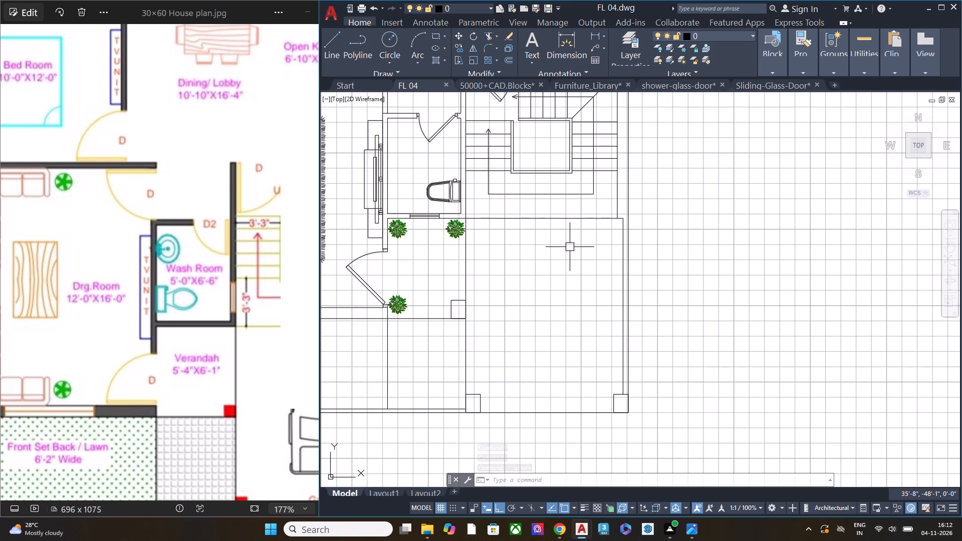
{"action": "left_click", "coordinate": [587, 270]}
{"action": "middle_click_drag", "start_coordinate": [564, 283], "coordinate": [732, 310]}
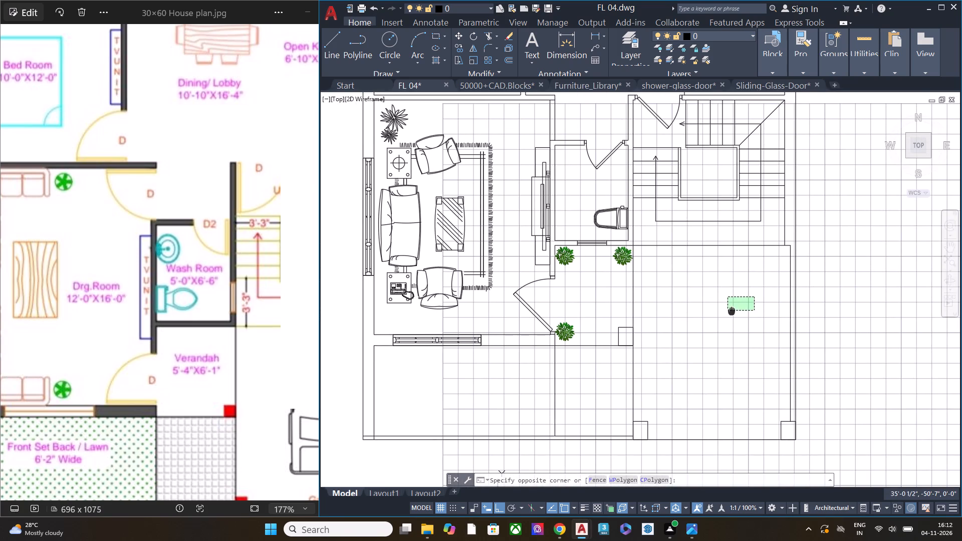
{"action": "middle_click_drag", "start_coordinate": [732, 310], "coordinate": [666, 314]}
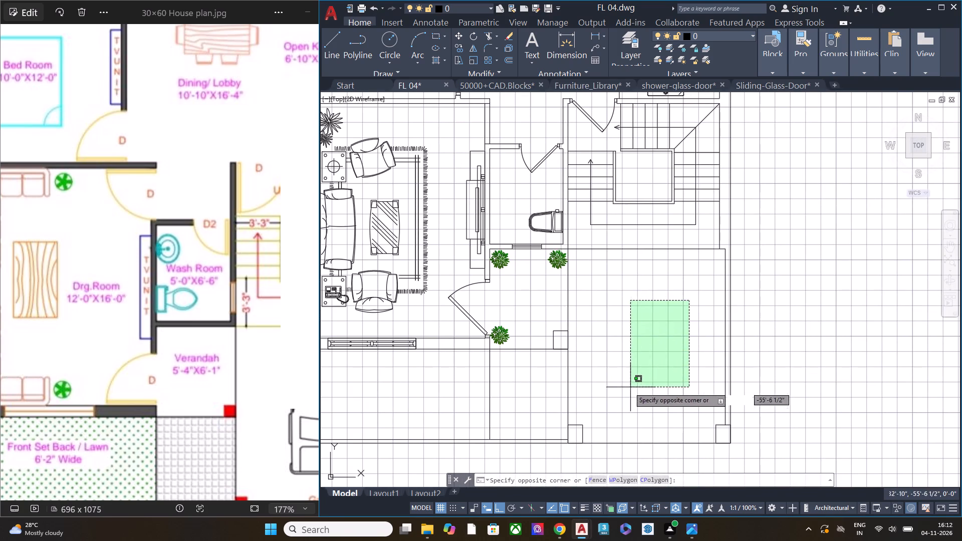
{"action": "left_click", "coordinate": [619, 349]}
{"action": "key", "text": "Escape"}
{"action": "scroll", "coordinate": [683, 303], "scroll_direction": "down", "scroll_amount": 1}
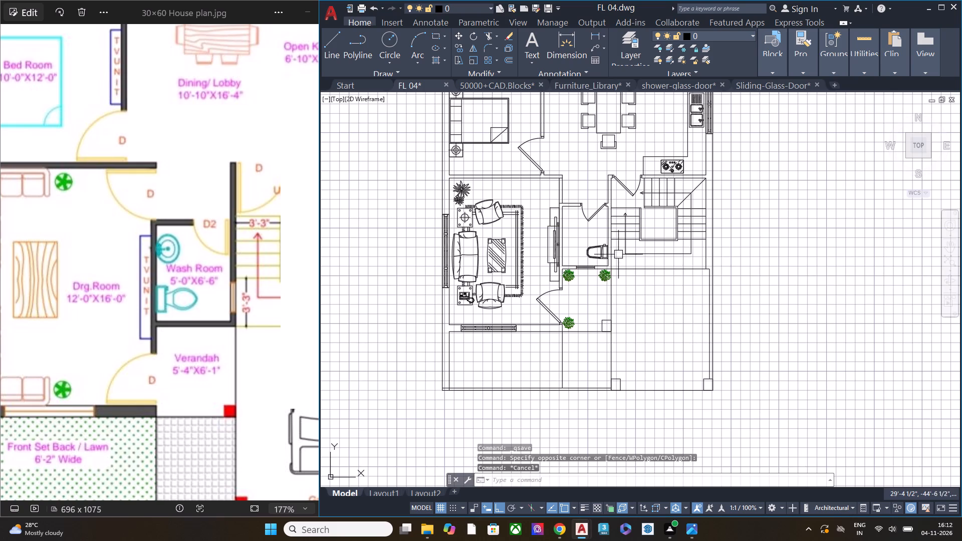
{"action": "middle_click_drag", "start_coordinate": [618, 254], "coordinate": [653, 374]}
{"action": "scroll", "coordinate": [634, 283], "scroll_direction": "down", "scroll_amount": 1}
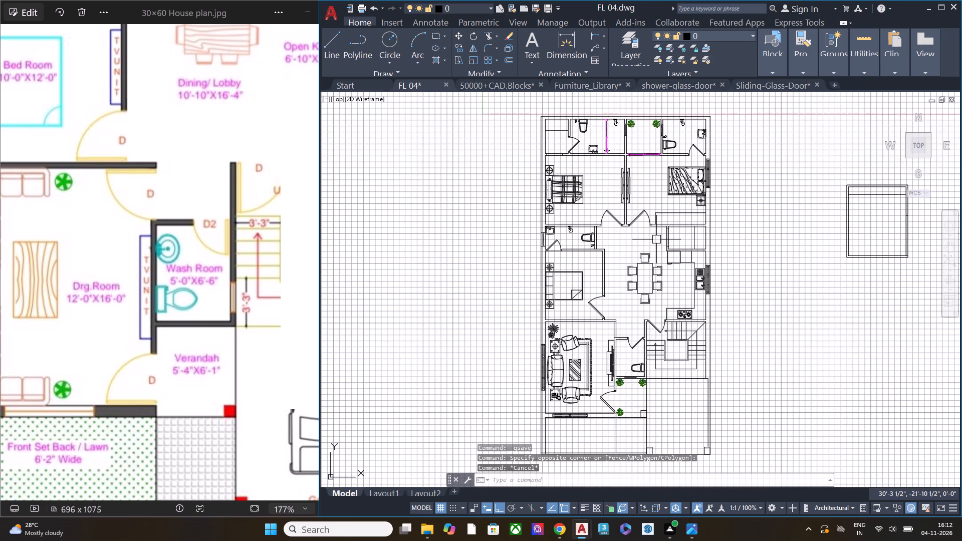
Compare the full 30×60 reference house plan with the overall drawn plan.
{"action": "scroll", "coordinate": [643, 248], "scroll_direction": "up", "scroll_amount": 1}
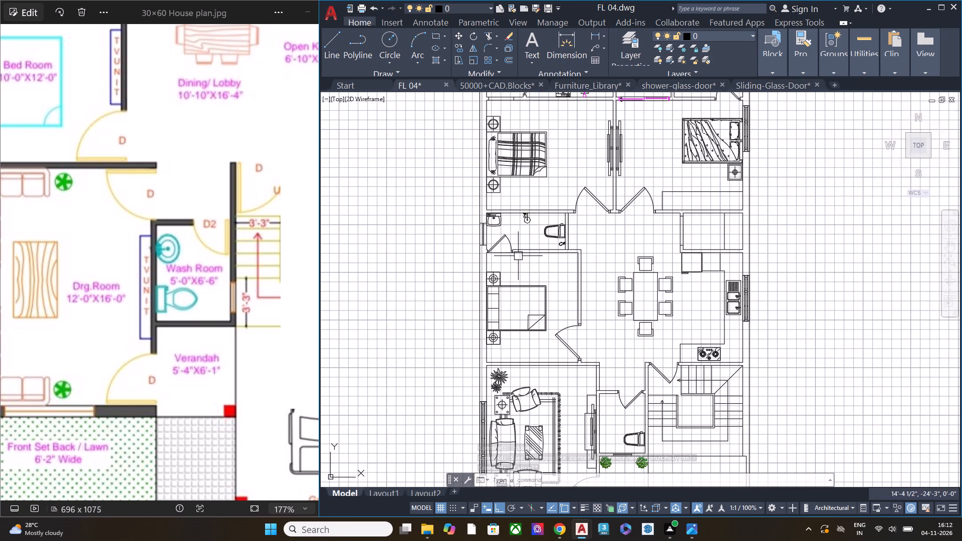
{"action": "scroll", "coordinate": [133, 263], "scroll_direction": "down", "scroll_amount": 1}
{"action": "scroll", "coordinate": [134, 263], "scroll_direction": "up", "scroll_amount": 1}
{"action": "scroll", "coordinate": [174, 263], "scroll_direction": "down", "scroll_amount": 6}
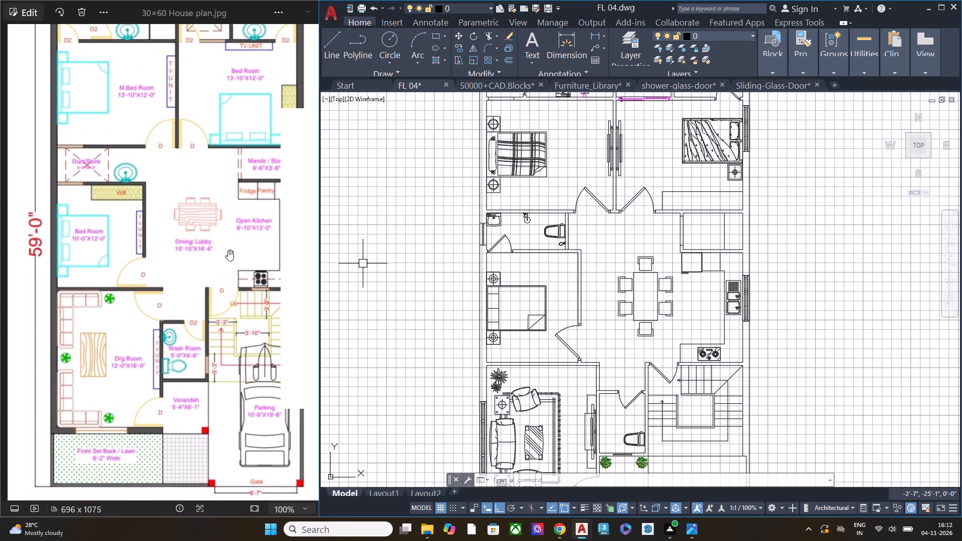
{"action": "scroll", "coordinate": [176, 243], "scroll_direction": "down", "scroll_amount": 2}
{"action": "left_click", "coordinate": [298, 51]}
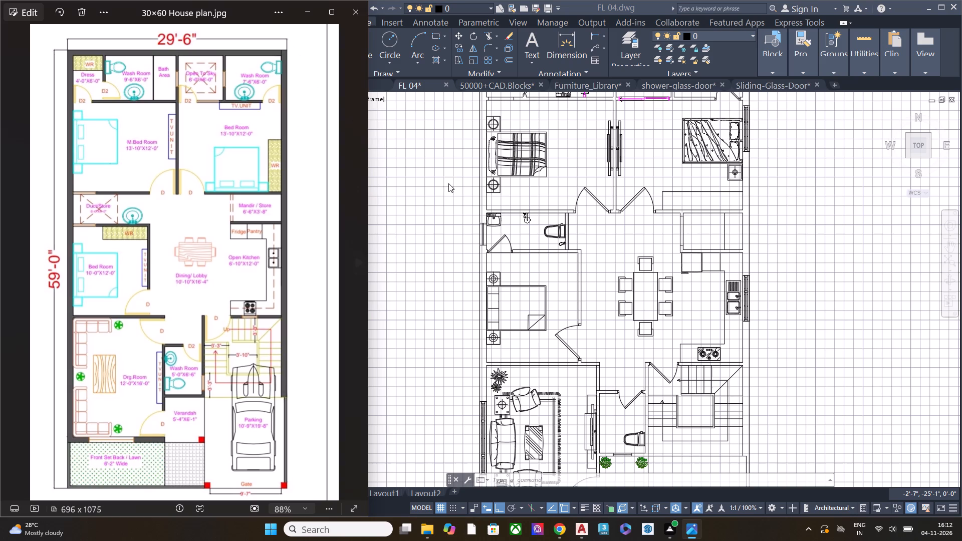
{"action": "scroll", "coordinate": [639, 186], "scroll_direction": "down", "scroll_amount": 2}
{"action": "middle_click_drag", "start_coordinate": [645, 189], "coordinate": [632, 280]}
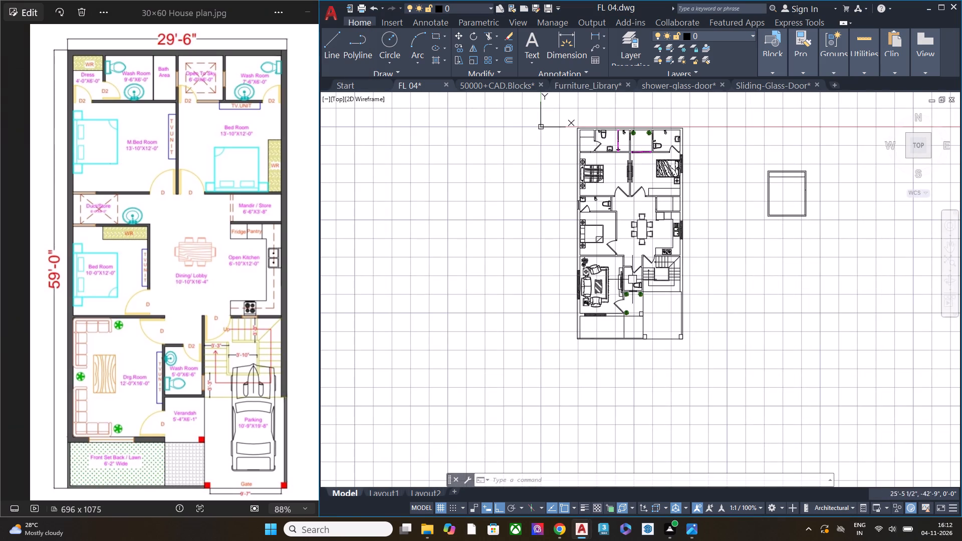
{"action": "scroll", "coordinate": [659, 154], "scroll_direction": "up", "scroll_amount": 2}
Examine the drawn dress area, master wash room, bath area and open-to-sky space, including their doors, fixtures and plants.
{"action": "middle_click_drag", "start_coordinate": [601, 155], "coordinate": [621, 281]}
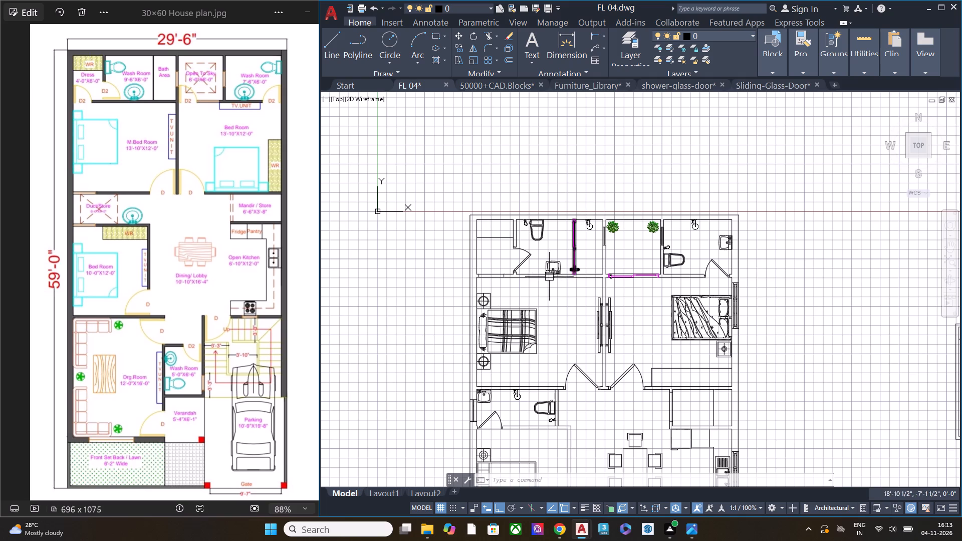
{"action": "middle_click_drag", "start_coordinate": [516, 270], "coordinate": [521, 212]}
{"action": "scroll", "coordinate": [545, 168], "scroll_direction": "up", "scroll_amount": 3}
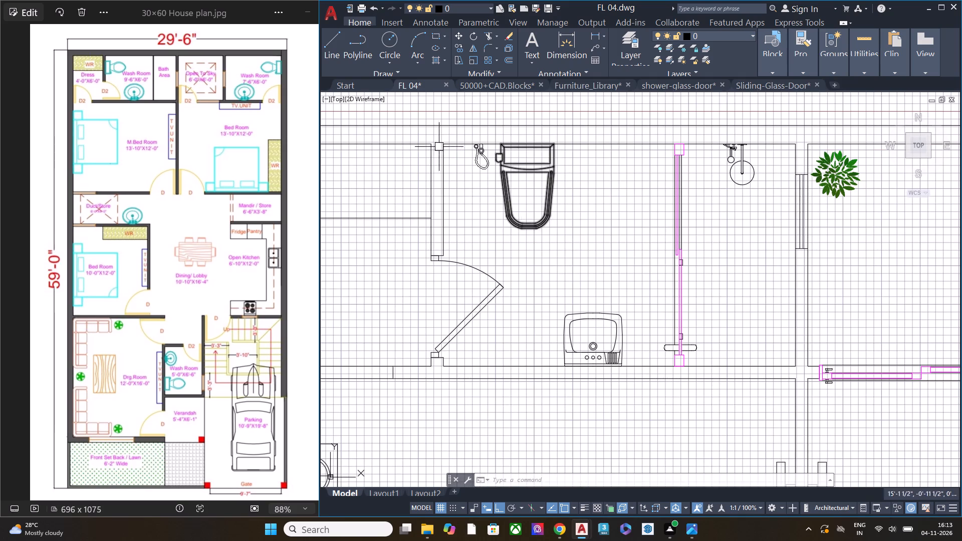
{"action": "scroll", "coordinate": [441, 146], "scroll_direction": "up", "scroll_amount": 3}
{"action": "scroll", "coordinate": [498, 147], "scroll_direction": "down", "scroll_amount": 2}
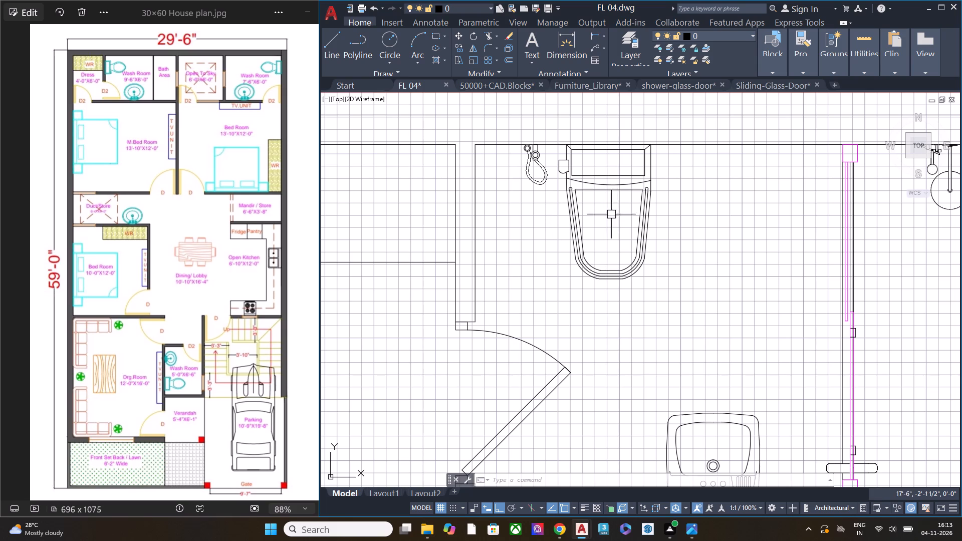
{"action": "scroll", "coordinate": [625, 222], "scroll_direction": "down", "scroll_amount": 1}
{"action": "middle_click_drag", "start_coordinate": [651, 306], "coordinate": [597, 266]}
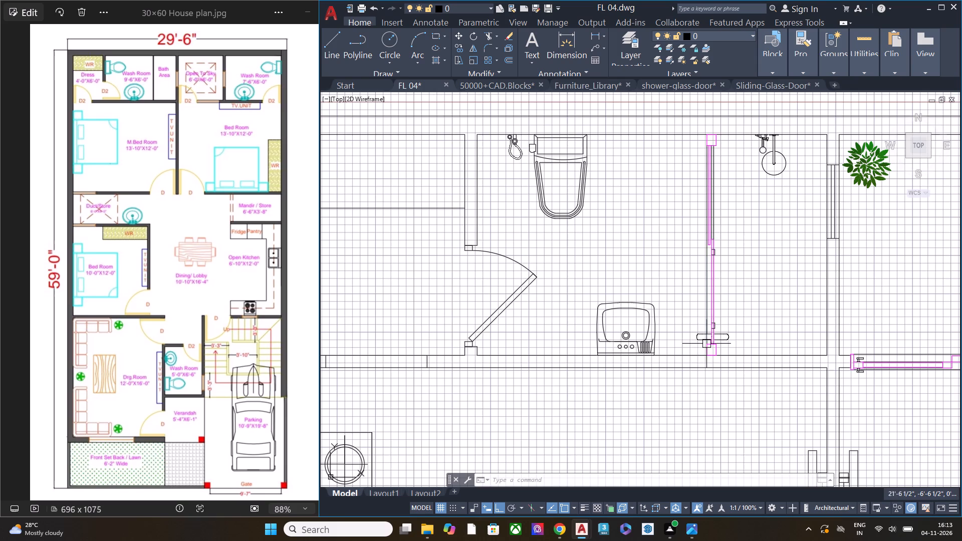
{"action": "middle_click_drag", "start_coordinate": [684, 338], "coordinate": [692, 284]}
{"action": "scroll", "coordinate": [633, 270], "scroll_direction": "down", "scroll_amount": 2}
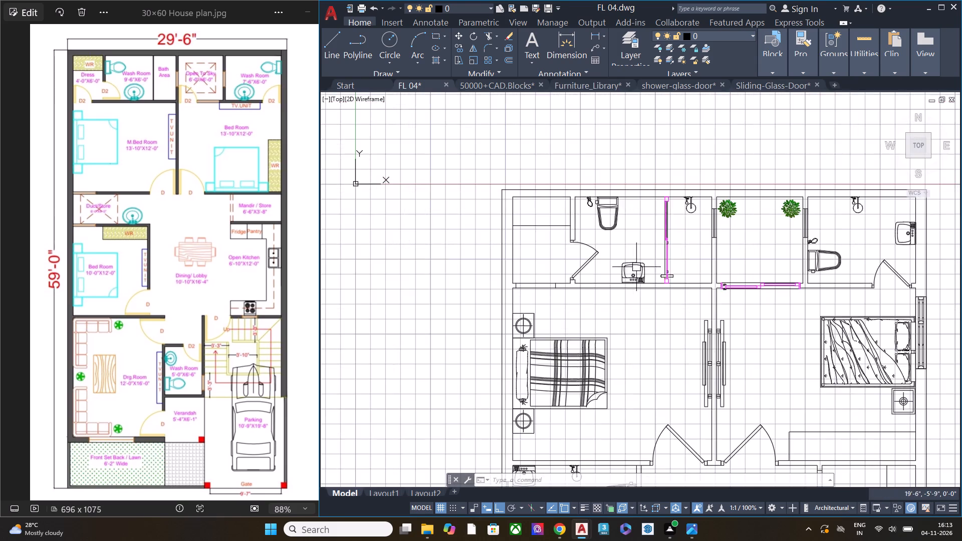
{"action": "middle_click_drag", "start_coordinate": [663, 266], "coordinate": [636, 306]}
{"action": "scroll", "coordinate": [733, 248], "scroll_direction": "up", "scroll_amount": 1}
{"action": "middle_click_drag", "start_coordinate": [706, 282], "coordinate": [571, 257]}
{"action": "scroll", "coordinate": [706, 282], "scroll_direction": "up", "scroll_amount": 1}
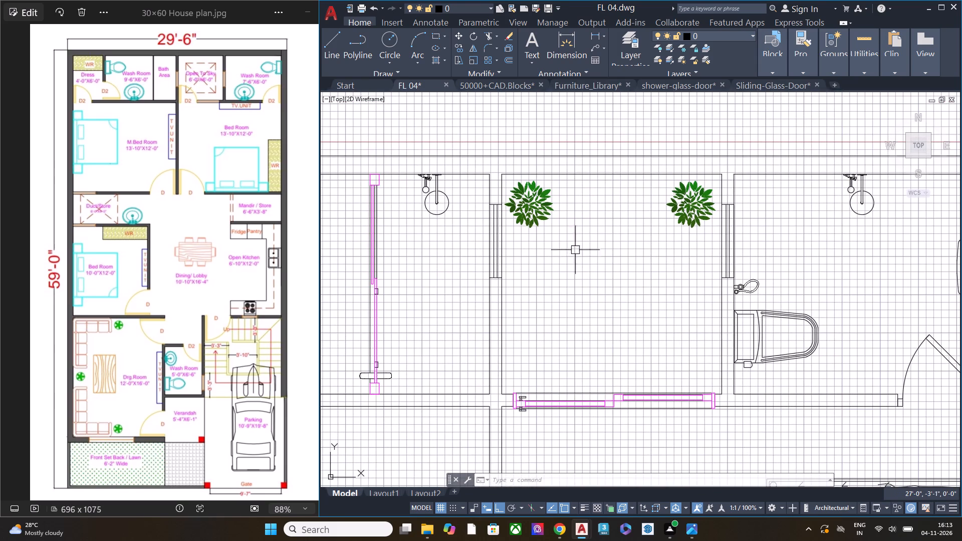
{"action": "middle_click_drag", "start_coordinate": [670, 313], "coordinate": [683, 232]}
{"action": "middle_click_drag", "start_coordinate": [644, 286], "coordinate": [663, 226]}
{"action": "middle_click_drag", "start_coordinate": [663, 231], "coordinate": [653, 316]}
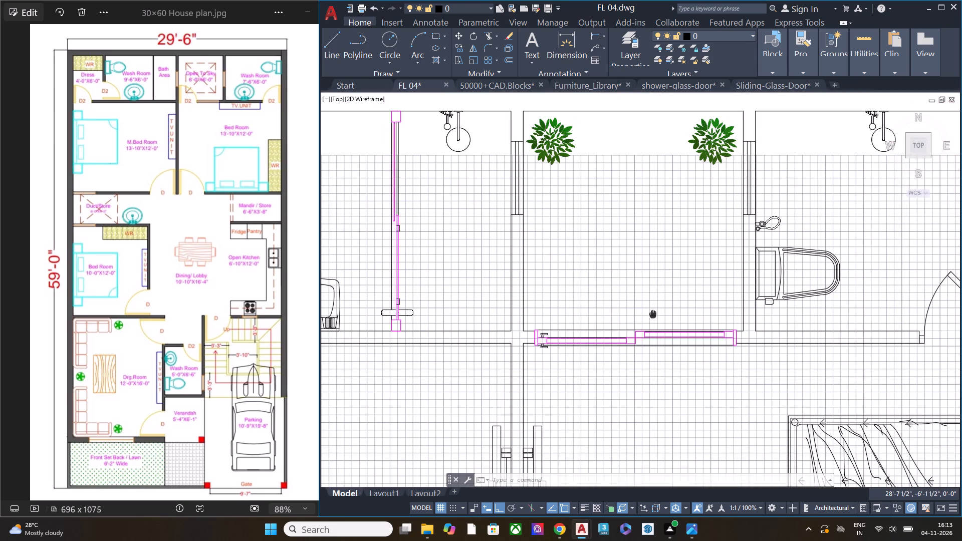
{"action": "middle_click_drag", "start_coordinate": [653, 316], "coordinate": [656, 262]}
{"action": "middle_click_drag", "start_coordinate": [665, 362], "coordinate": [669, 370]}
{"action": "middle_click_drag", "start_coordinate": [674, 395], "coordinate": [679, 295]}
{"action": "middle_click_drag", "start_coordinate": [689, 379], "coordinate": [699, 319]}
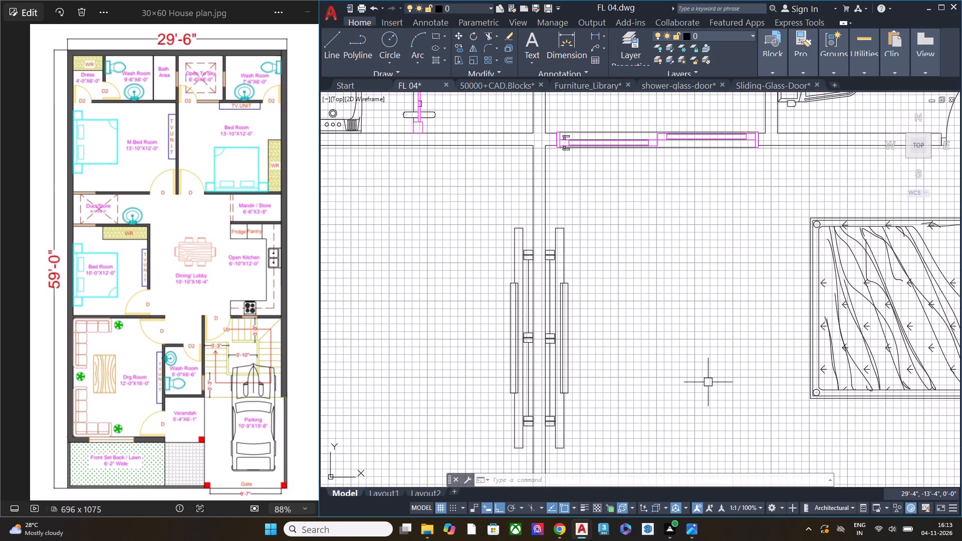
Examine the drawn second bedroom, mandir/store, kitchen, dining lobby, staircase, drawing room and verandah for completeness.
{"action": "middle_click_drag", "start_coordinate": [710, 369], "coordinate": [689, 319]}
{"action": "middle_click_drag", "start_coordinate": [779, 334], "coordinate": [636, 336]}
{"action": "middle_click_drag", "start_coordinate": [774, 347], "coordinate": [662, 348]}
{"action": "middle_click_drag", "start_coordinate": [707, 336], "coordinate": [699, 271]}
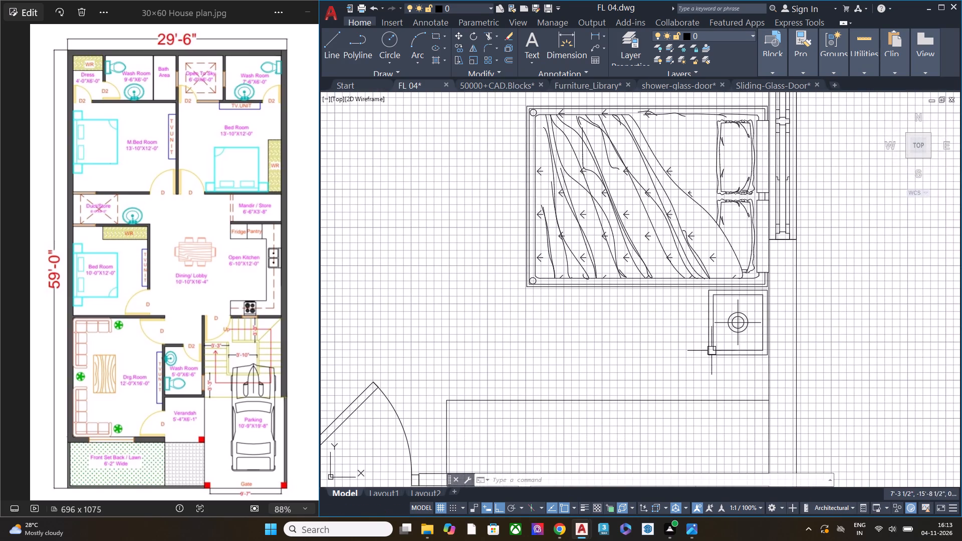
{"action": "middle_click_drag", "start_coordinate": [715, 280], "coordinate": [718, 250]}
{"action": "middle_click_drag", "start_coordinate": [719, 298], "coordinate": [723, 266]}
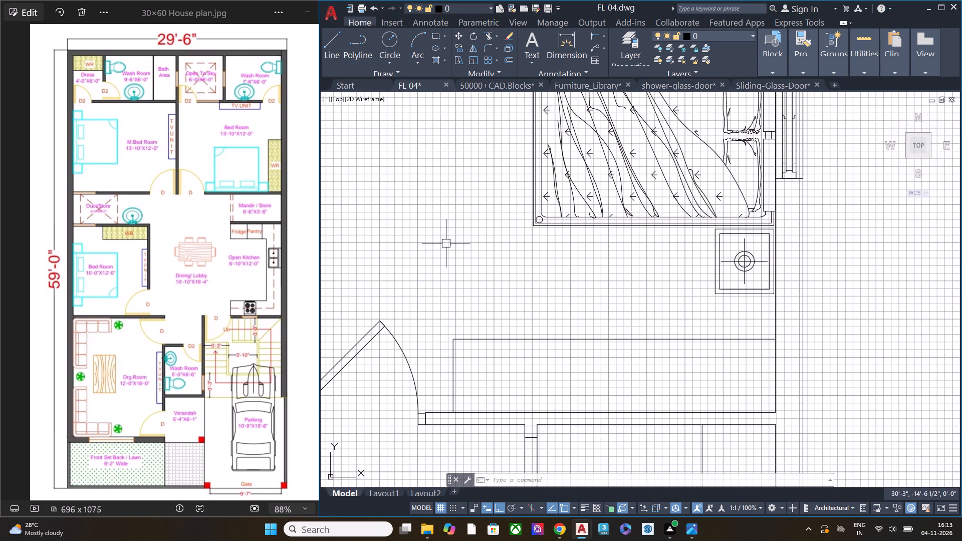
{"action": "middle_click_drag", "start_coordinate": [611, 385], "coordinate": [718, 263]}
{"action": "middle_click_drag", "start_coordinate": [678, 351], "coordinate": [718, 272]}
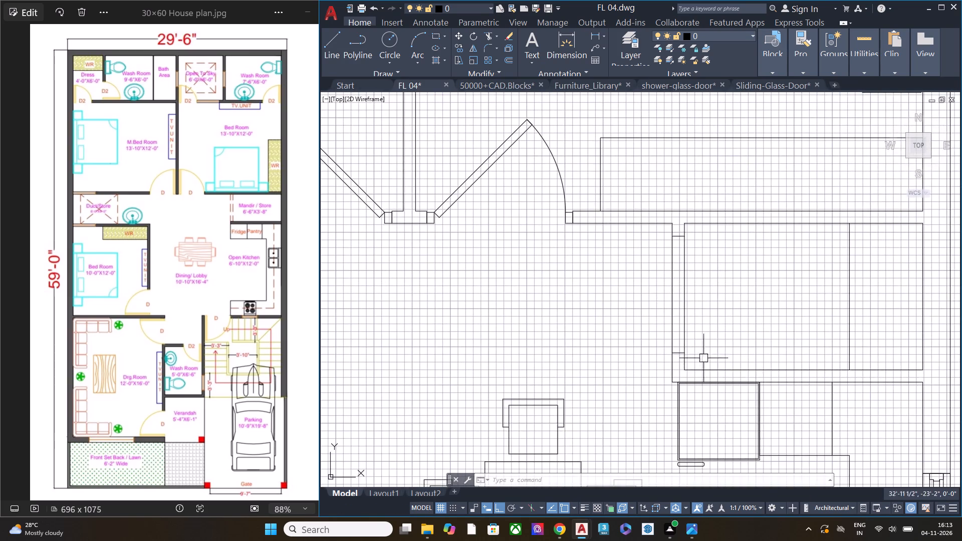
{"action": "middle_click_drag", "start_coordinate": [667, 323], "coordinate": [648, 283]}
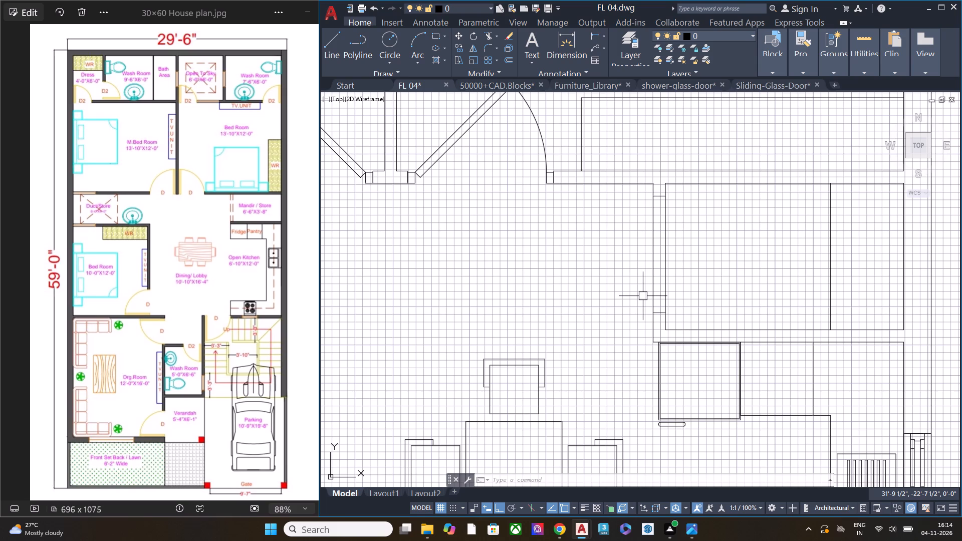
{"action": "scroll", "coordinate": [513, 191], "scroll_direction": "down", "scroll_amount": 2}
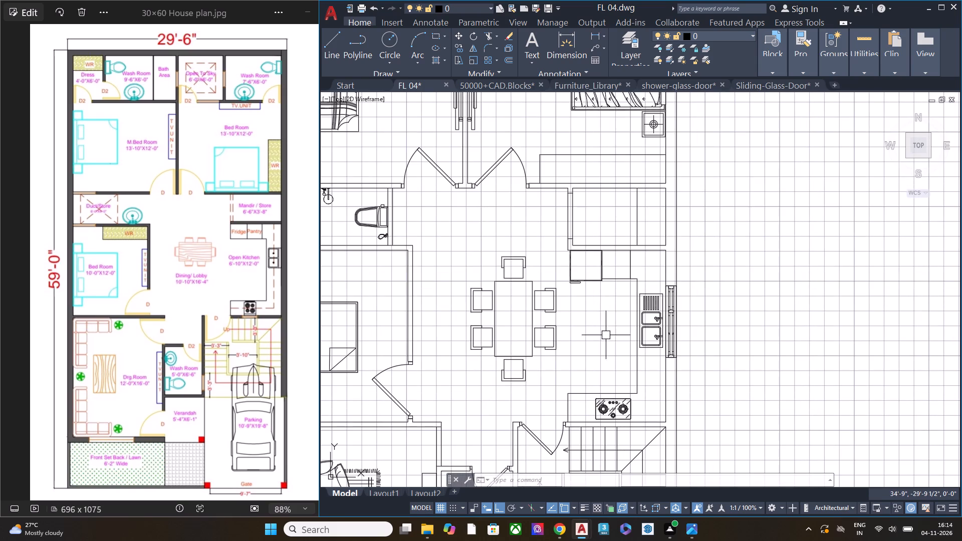
{"action": "middle_click_drag", "start_coordinate": [603, 325], "coordinate": [617, 211]}
{"action": "middle_click_drag", "start_coordinate": [535, 267], "coordinate": [605, 263]}
{"action": "middle_click_drag", "start_coordinate": [602, 289], "coordinate": [628, 208]}
{"action": "middle_click_drag", "start_coordinate": [665, 309], "coordinate": [656, 300]}
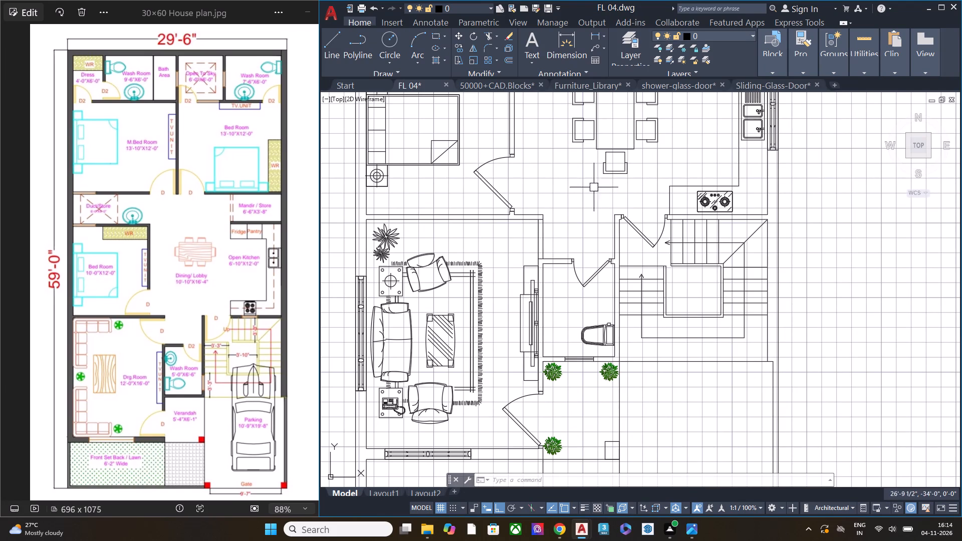
Recheck the master wash room, bath area, open-to-sky space and bedrooms in the drawn plan.
{"action": "scroll", "coordinate": [570, 168], "scroll_direction": "down", "scroll_amount": 2}
{"action": "middle_click_drag", "start_coordinate": [579, 172], "coordinate": [584, 291]}
{"action": "middle_click_drag", "start_coordinate": [577, 186], "coordinate": [578, 233]}
{"action": "scroll", "coordinate": [571, 194], "scroll_direction": "up", "scroll_amount": 2}
{"action": "middle_click_drag", "start_coordinate": [503, 172], "coordinate": [526, 228]}
{"action": "scroll", "coordinate": [508, 163], "scroll_direction": "up", "scroll_amount": 2}
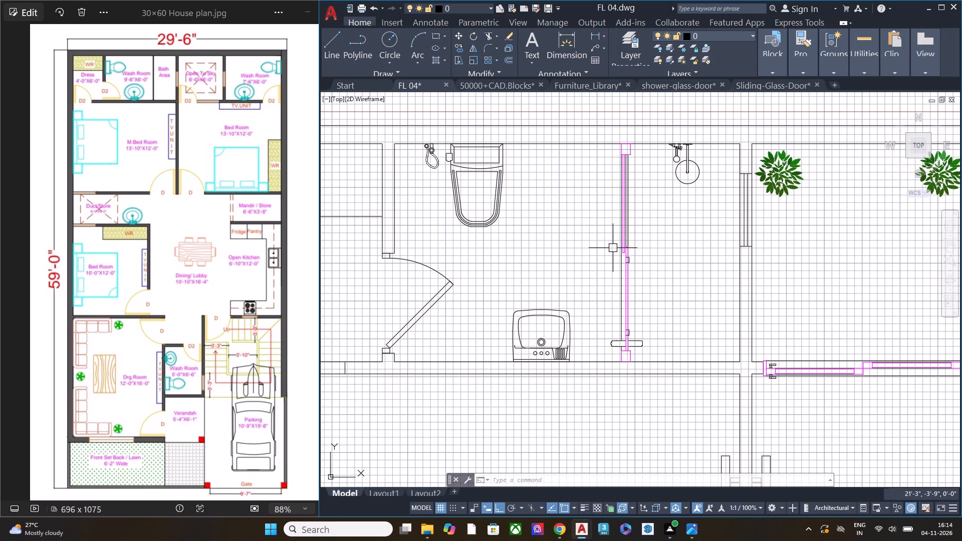
{"action": "scroll", "coordinate": [637, 273], "scroll_direction": "down", "scroll_amount": 1}
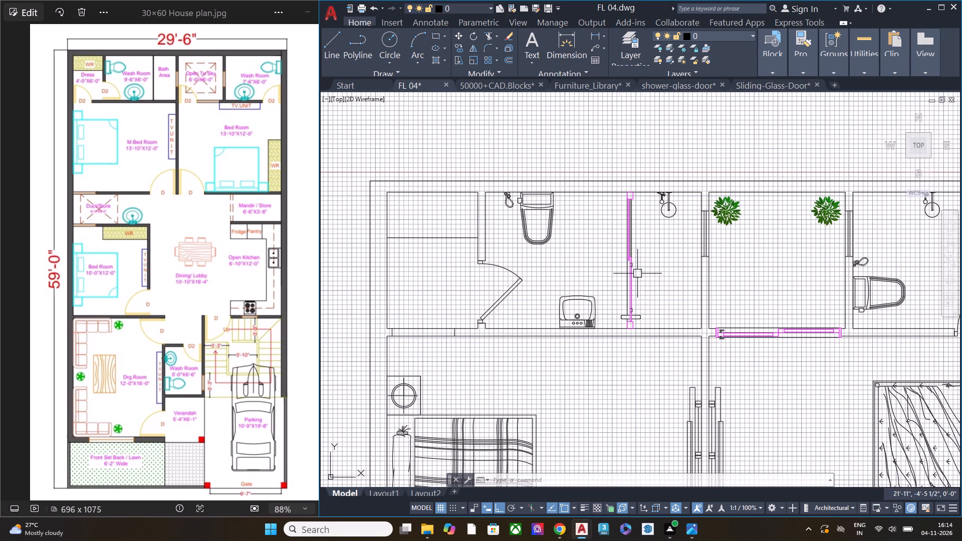
{"action": "middle_click_drag", "start_coordinate": [648, 331], "coordinate": [633, 282]}
{"action": "scroll", "coordinate": [633, 282], "scroll_direction": "down", "scroll_amount": 1}
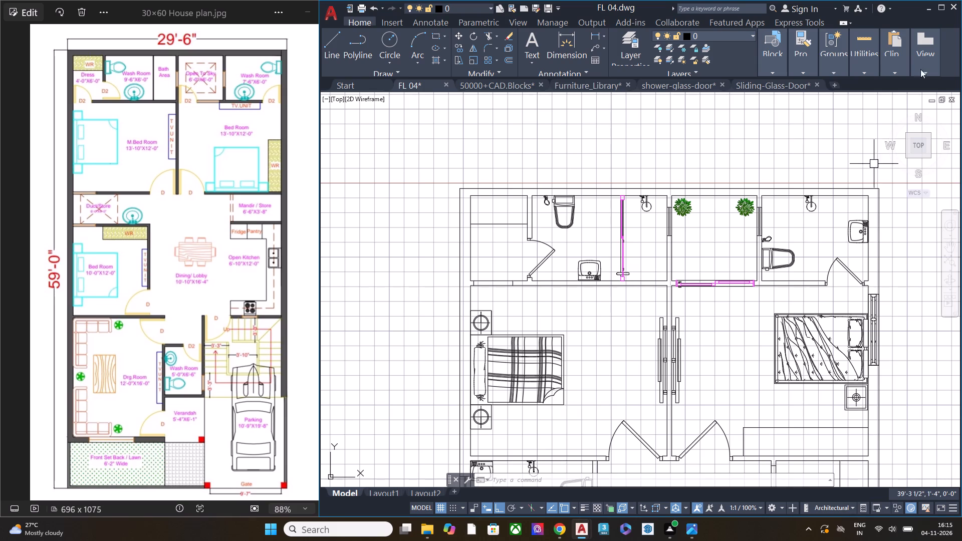
{"action": "scroll", "coordinate": [609, 324], "scroll_direction": "down", "scroll_amount": 1}
{"action": "middle_click_drag", "start_coordinate": [615, 376], "coordinate": [580, 208]}
{"action": "middle_click_drag", "start_coordinate": [599, 335], "coordinate": [566, 382]}
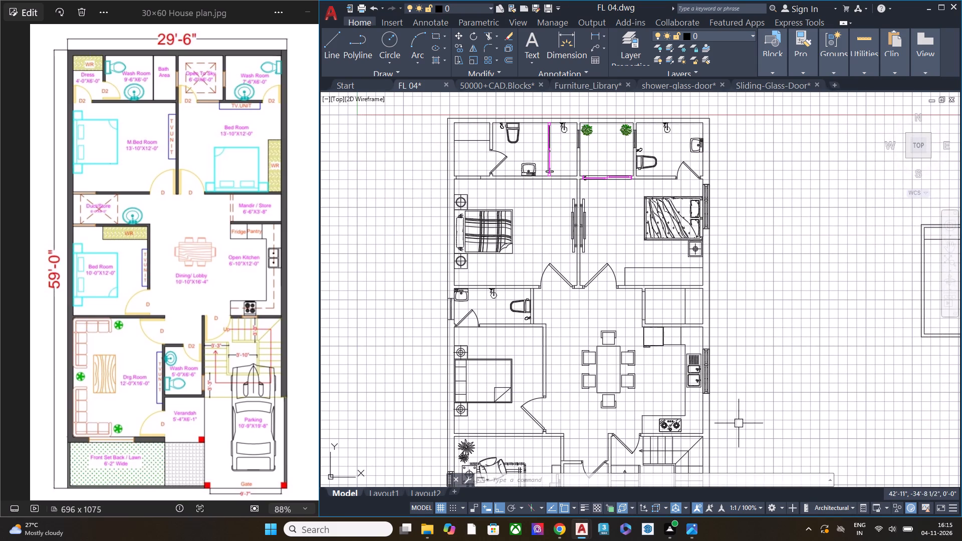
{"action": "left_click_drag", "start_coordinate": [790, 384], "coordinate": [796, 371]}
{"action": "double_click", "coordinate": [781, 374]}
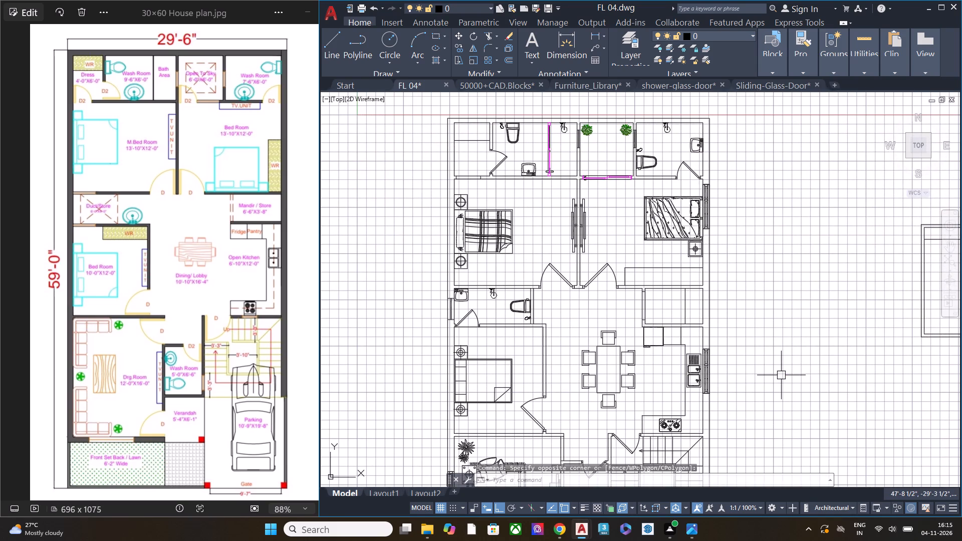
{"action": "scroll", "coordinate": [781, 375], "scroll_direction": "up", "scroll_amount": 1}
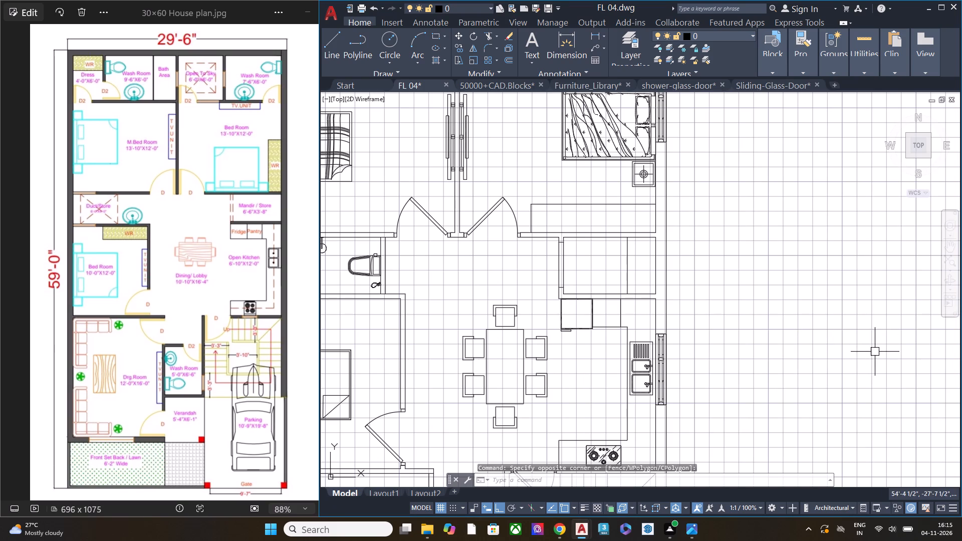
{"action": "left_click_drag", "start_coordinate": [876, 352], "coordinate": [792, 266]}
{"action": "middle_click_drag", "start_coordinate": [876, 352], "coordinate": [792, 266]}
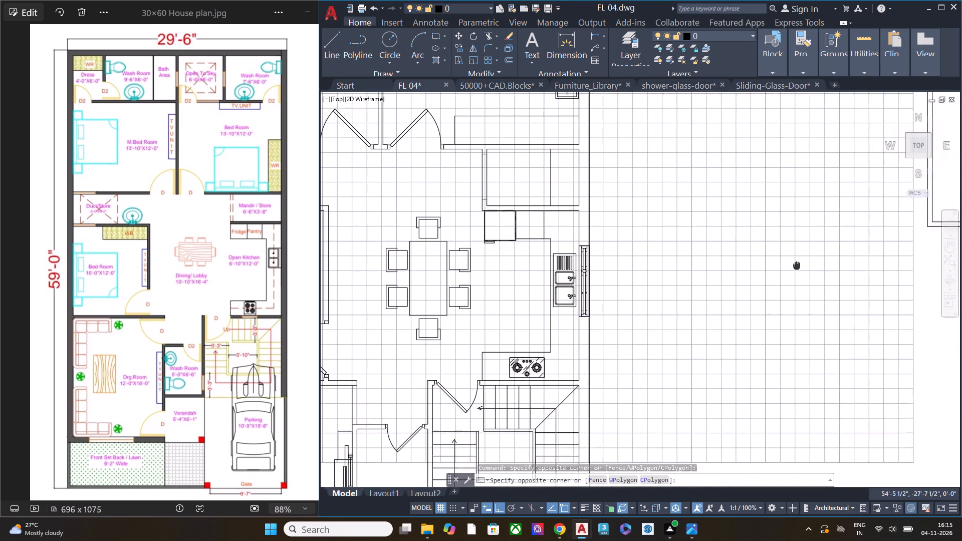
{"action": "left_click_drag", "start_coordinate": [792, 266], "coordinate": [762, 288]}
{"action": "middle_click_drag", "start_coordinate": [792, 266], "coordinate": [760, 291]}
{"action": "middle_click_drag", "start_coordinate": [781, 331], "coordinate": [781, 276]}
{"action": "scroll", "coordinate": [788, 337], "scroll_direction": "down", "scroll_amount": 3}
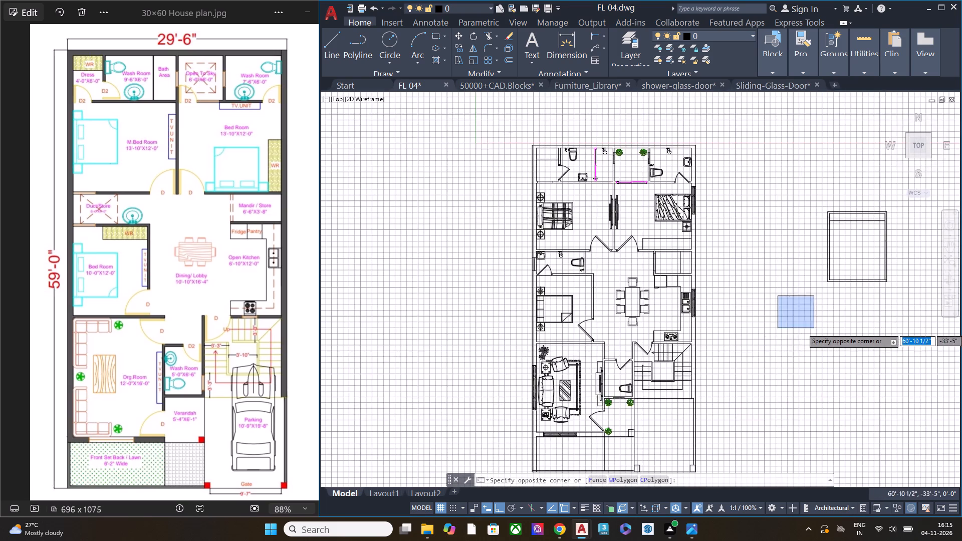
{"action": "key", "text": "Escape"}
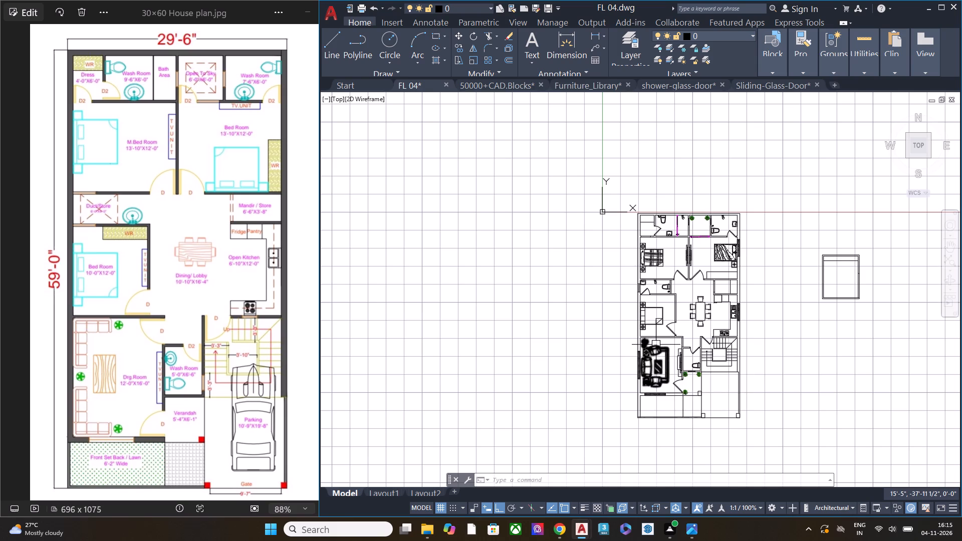
Compare the drawn plan with the reference image's wash rooms, bath area and open-to-sky space.
{"action": "scroll", "coordinate": [753, 407], "scroll_direction": "up", "scroll_amount": 1}
{"action": "middle_click_drag", "start_coordinate": [725, 417], "coordinate": [666, 399]}
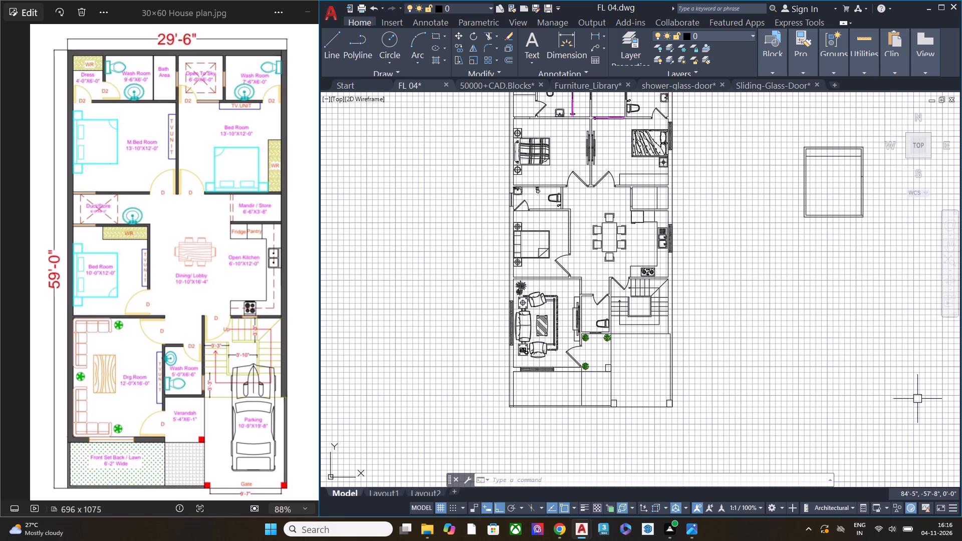
{"action": "middle_click_drag", "start_coordinate": [610, 259], "coordinate": [617, 352]}
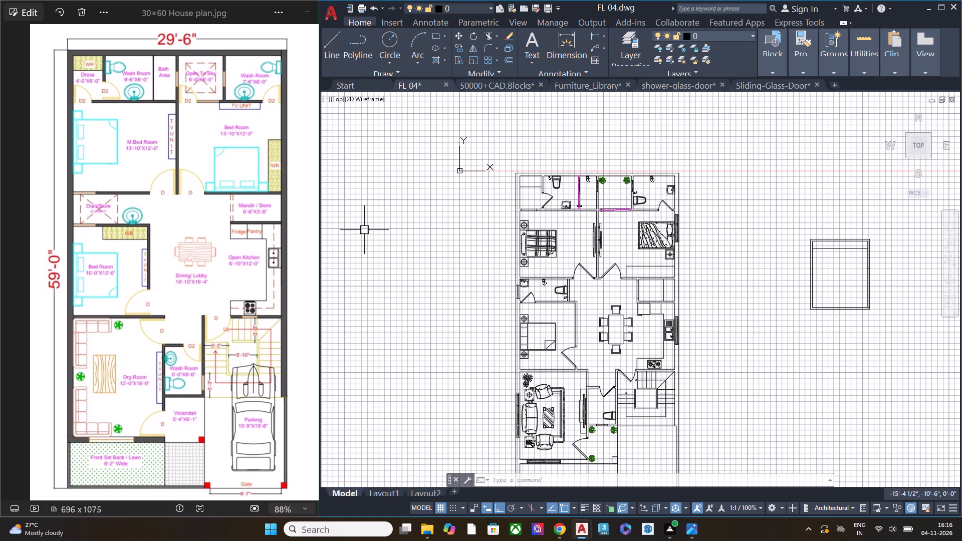
{"action": "scroll", "coordinate": [220, 70], "scroll_direction": "up", "scroll_amount": 6}
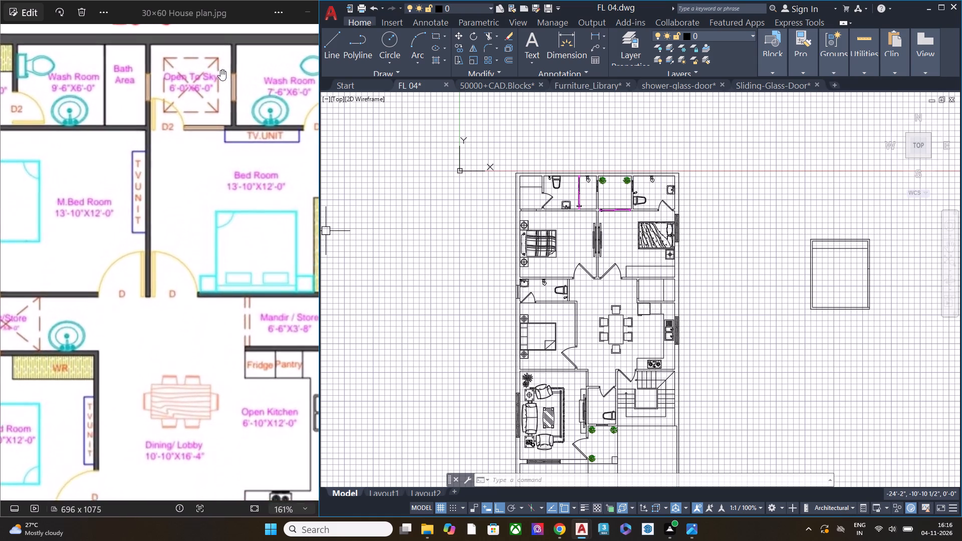
{"action": "scroll", "coordinate": [220, 70], "scroll_direction": "down", "scroll_amount": 1}
{"action": "scroll", "coordinate": [750, 183], "scroll_direction": "down", "scroll_amount": 1}
Scale the shower in the 7'-6"X6'-0" wash room freehand, using the end point at the shower head's centre as base point.
{"action": "scroll", "coordinate": [715, 190], "scroll_direction": "up", "scroll_amount": 3}
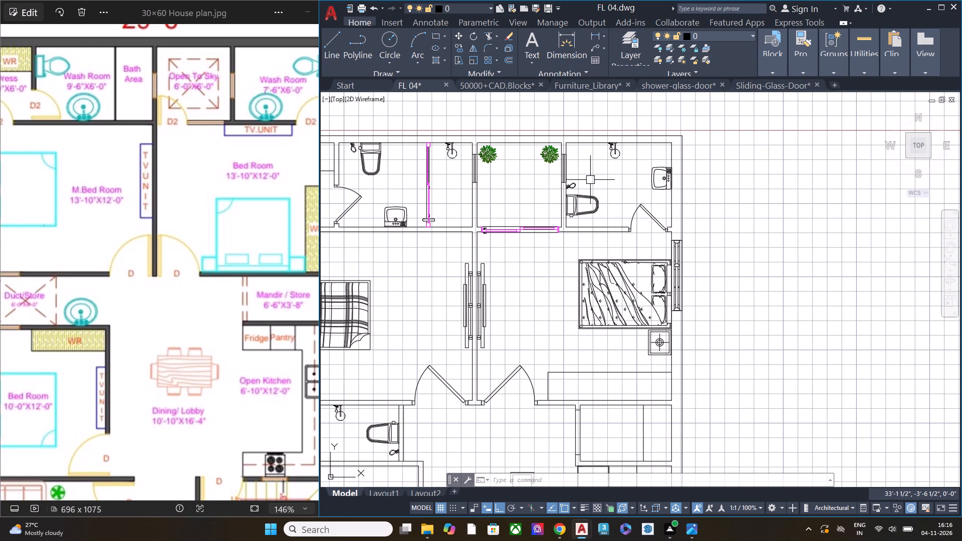
{"action": "middle_click_drag", "start_coordinate": [613, 173], "coordinate": [625, 237]}
{"action": "scroll", "coordinate": [607, 192], "scroll_direction": "up", "scroll_amount": 5}
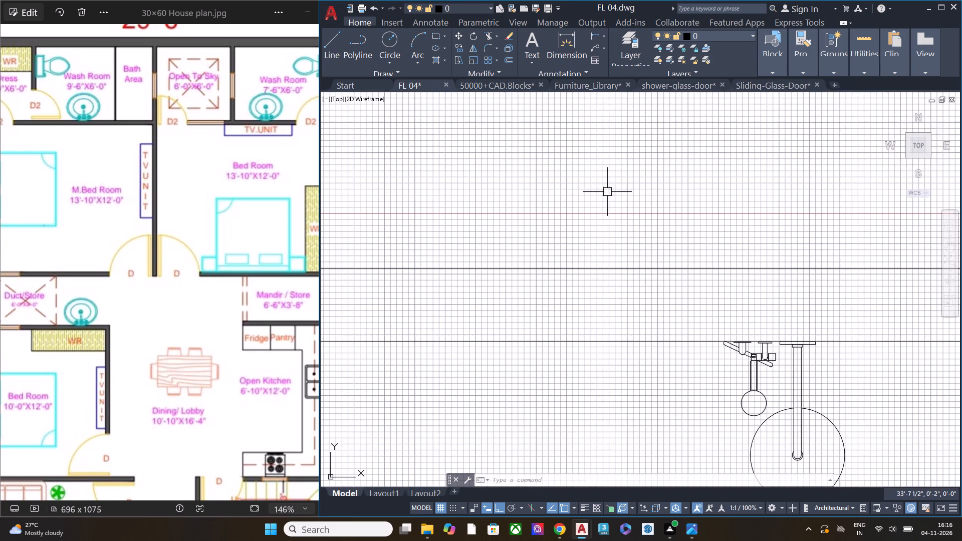
{"action": "scroll", "coordinate": [707, 264], "scroll_direction": "down", "scroll_amount": 3}
{"action": "left_click", "coordinate": [764, 342]}
{"action": "left_click", "coordinate": [688, 311]}
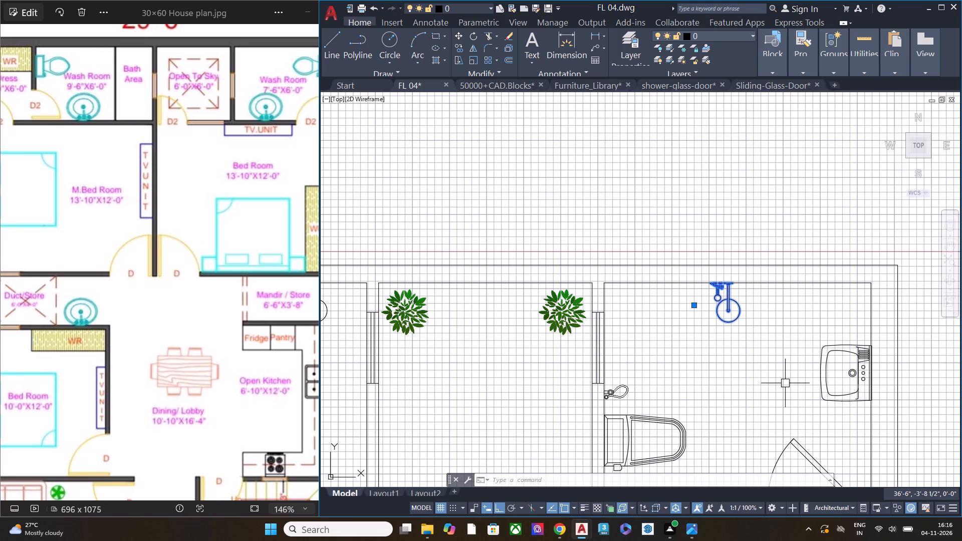
{"action": "type", "text": "sc"}
{"action": "key", "text": "space"}
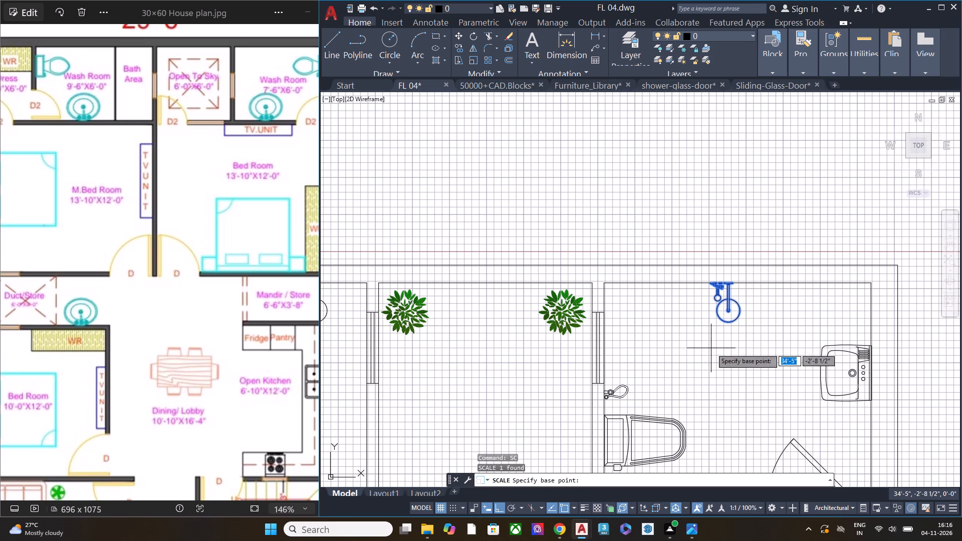
{"action": "middle_click_drag", "start_coordinate": [722, 372], "coordinate": [677, 220]}
{"action": "scroll", "coordinate": [682, 130], "scroll_direction": "up", "scroll_amount": 2}
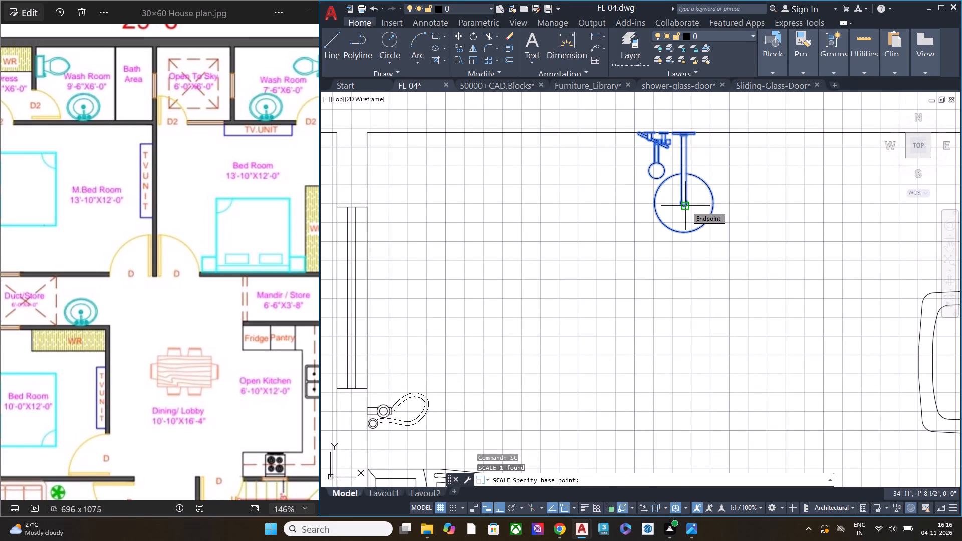
{"action": "left_click", "coordinate": [686, 206]}
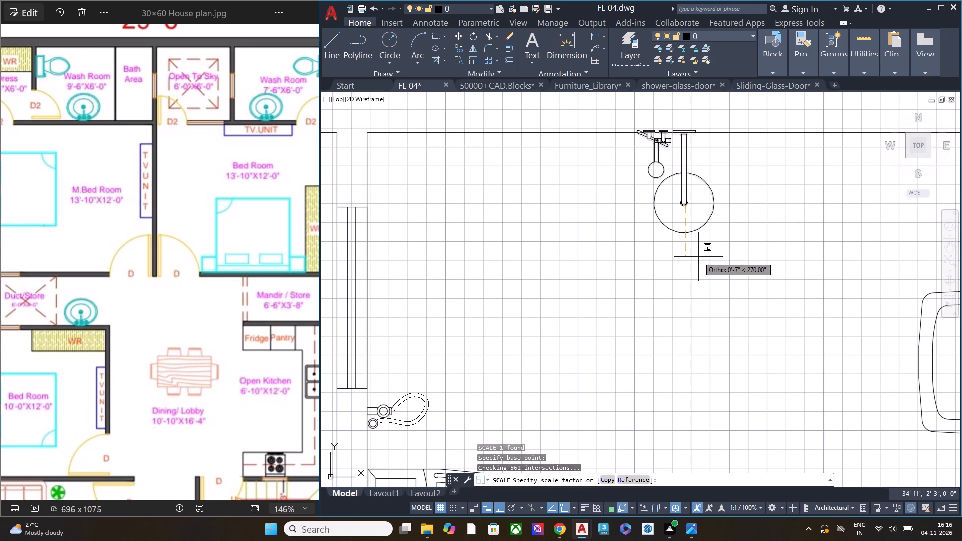
{"action": "left_click", "coordinate": [698, 257]}
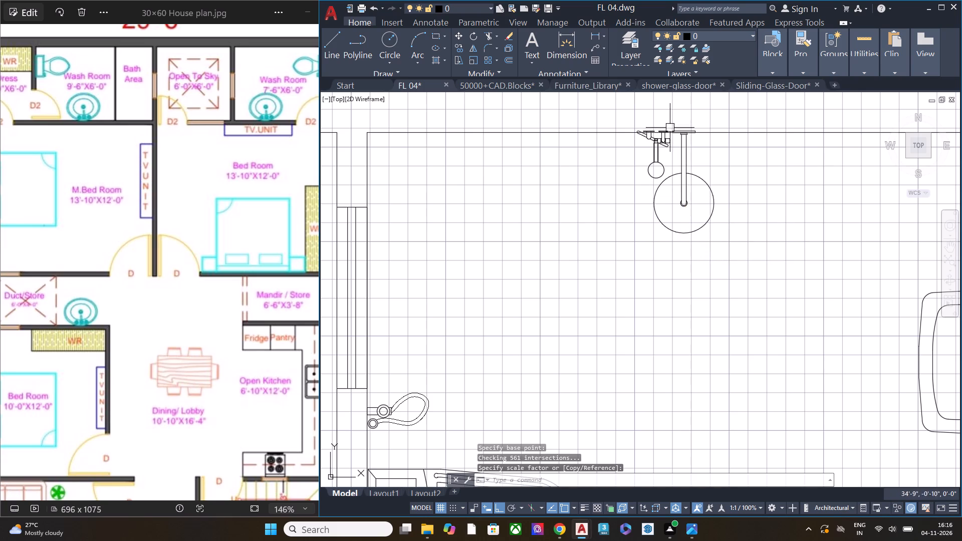
Move the shower down by its wall plate's thickness, from the plate's upper corner to its lower corner.
{"action": "scroll", "coordinate": [667, 105], "scroll_direction": "up", "scroll_amount": 3}
{"action": "left_click", "coordinate": [726, 262]}
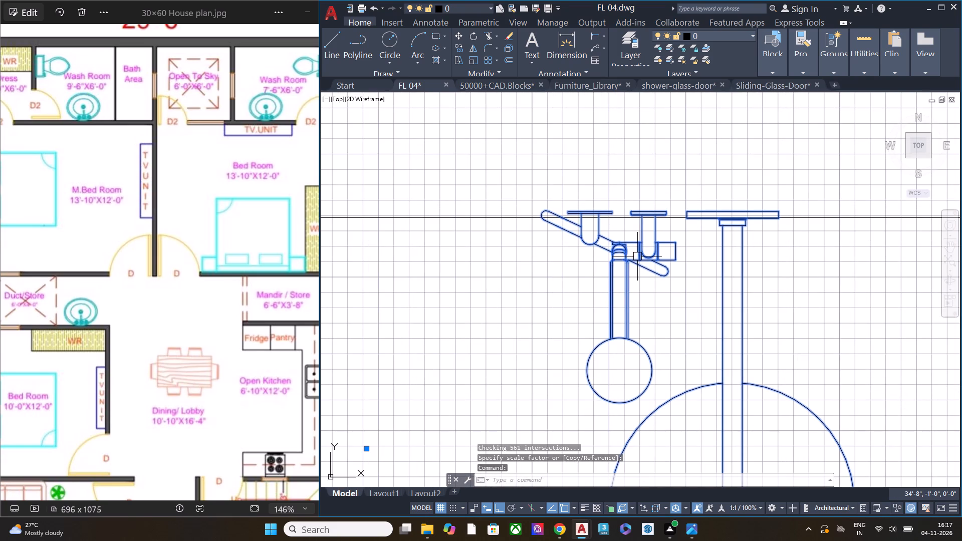
{"action": "type", "text": "m"}
{"action": "key", "text": "space"}
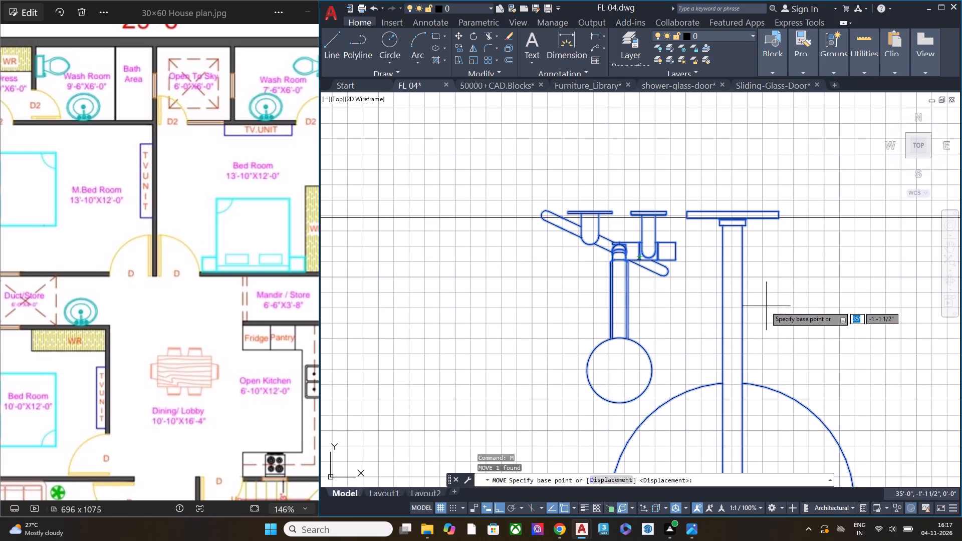
{"action": "middle_click_drag", "start_coordinate": [762, 305], "coordinate": [661, 327]}
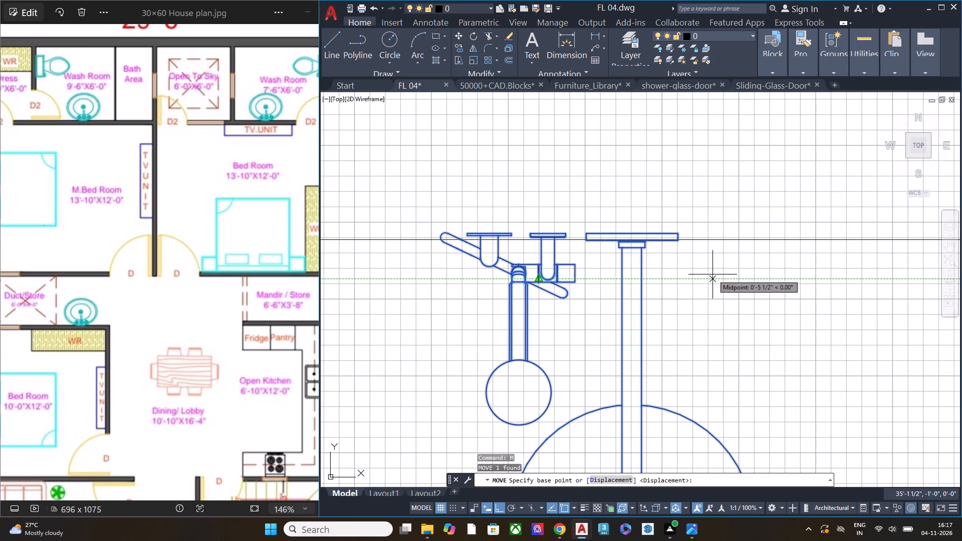
{"action": "scroll", "coordinate": [666, 215], "scroll_direction": "up", "scroll_amount": 2}
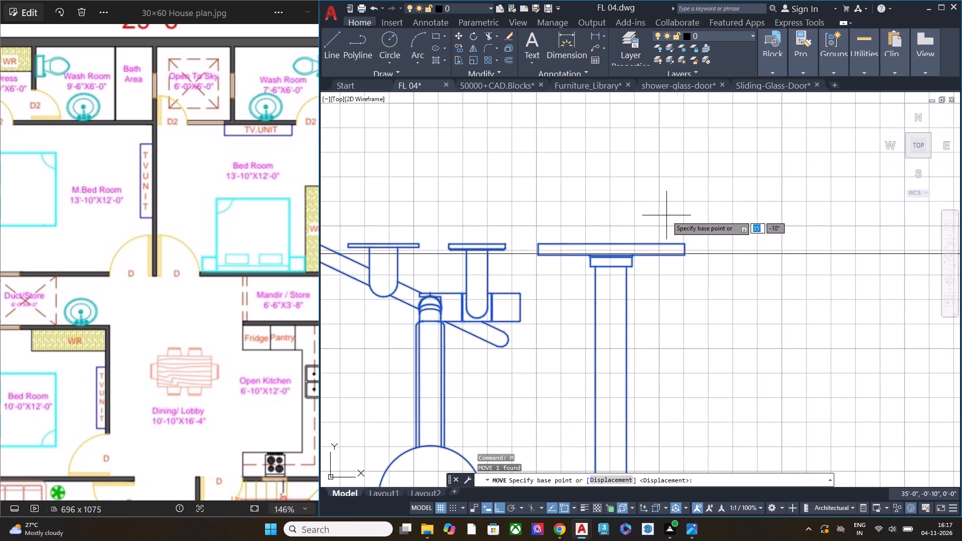
{"action": "scroll", "coordinate": [666, 215], "scroll_direction": "up", "scroll_amount": 3}
{"action": "left_click", "coordinate": [736, 317]}
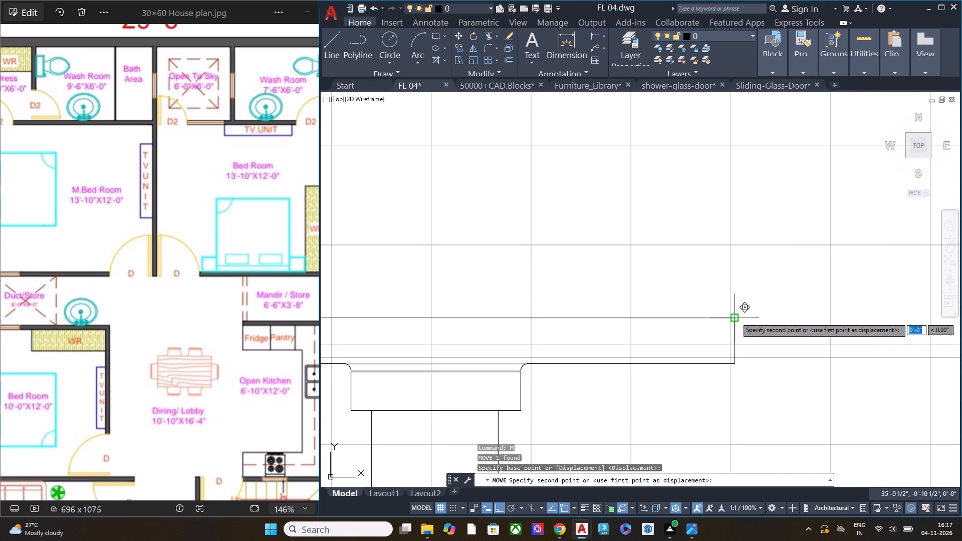
{"action": "left_click", "coordinate": [734, 362]}
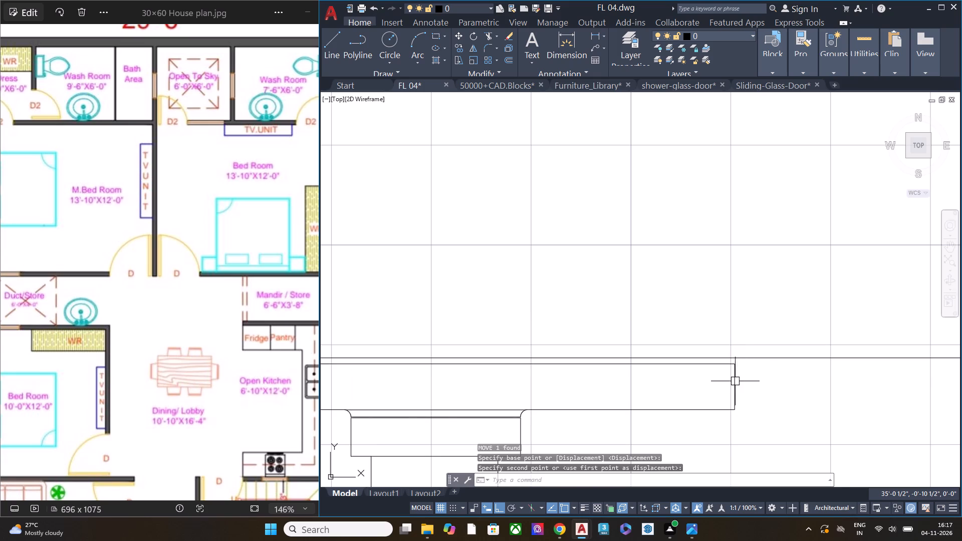
Move the shower up from its wall plate's upper corner so that the plate sits flush against the wall line.
{"action": "left_click", "coordinate": [737, 388]}
{"action": "type", "text": "m"}
{"action": "key", "text": "space"}
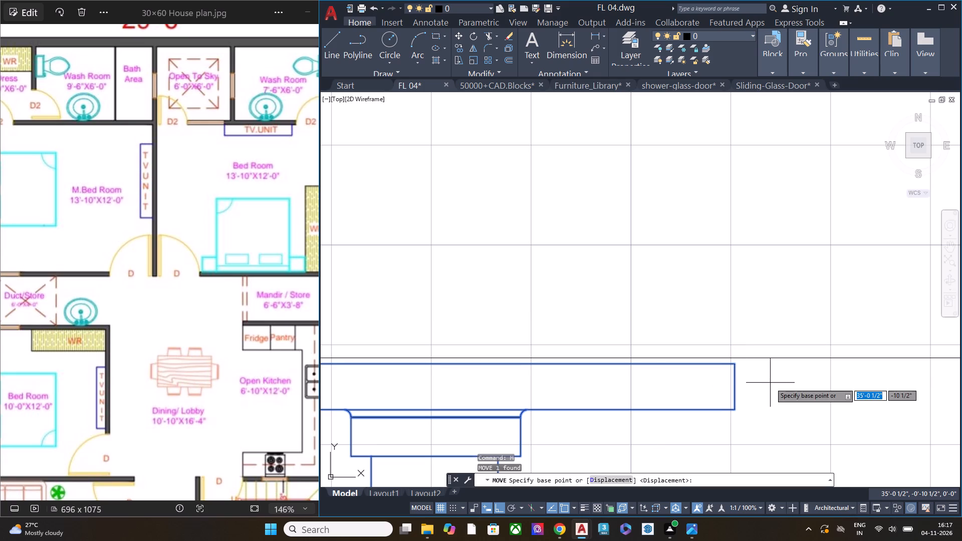
{"action": "scroll", "coordinate": [716, 364], "scroll_direction": "up", "scroll_amount": 1}
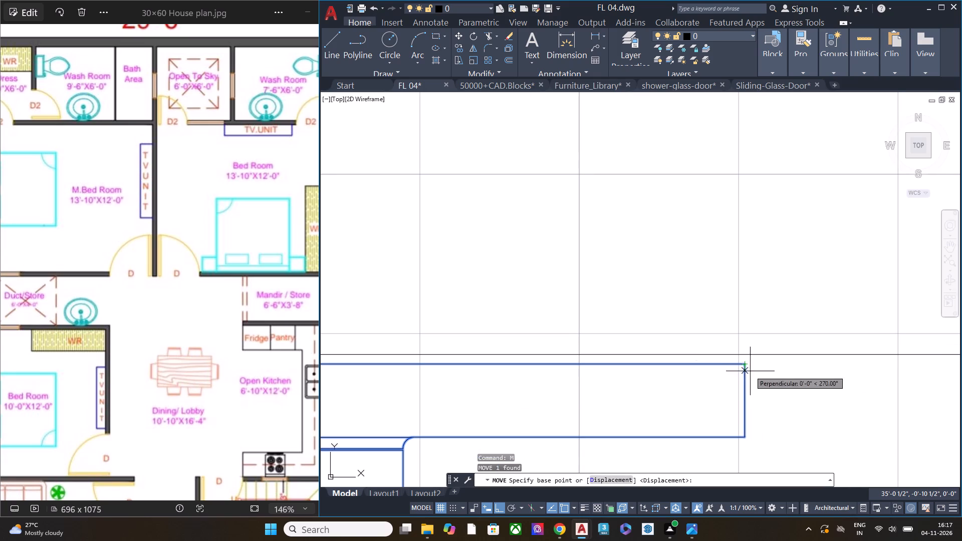
{"action": "left_click", "coordinate": [745, 364]}
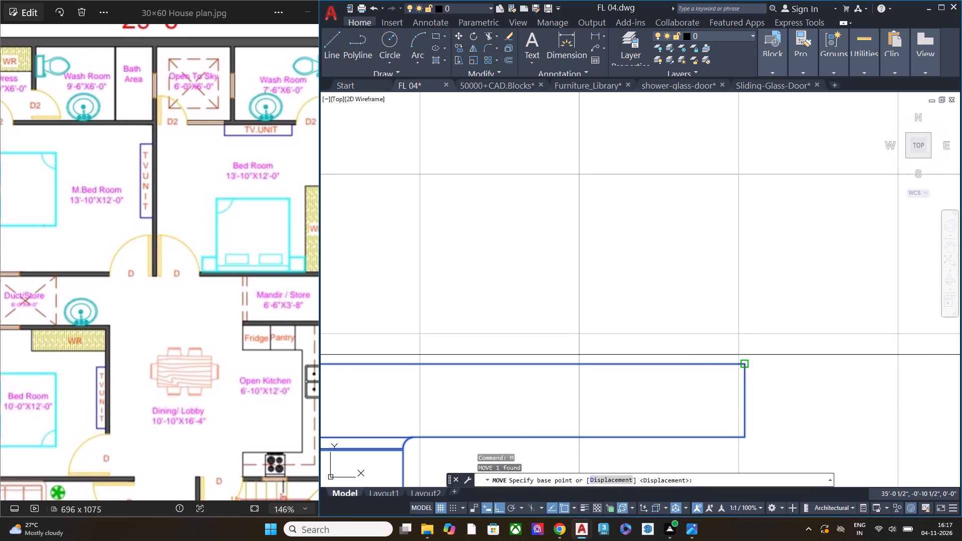
{"action": "left_click", "coordinate": [745, 355]}
{"action": "key", "text": "Escape"}
{"action": "scroll", "coordinate": [751, 262], "scroll_direction": "down", "scroll_amount": 2}
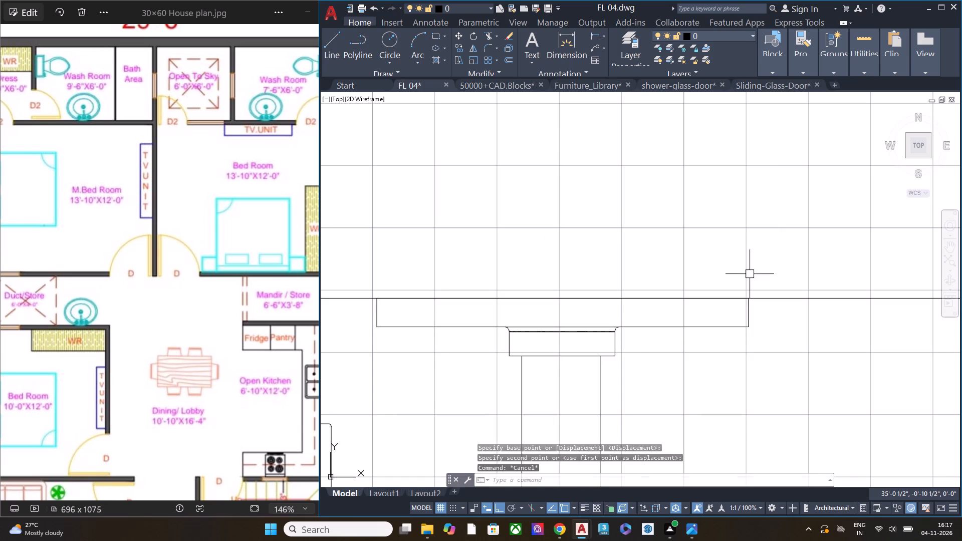
Save the drawing.
{"action": "key", "text": "ctrl+s"}
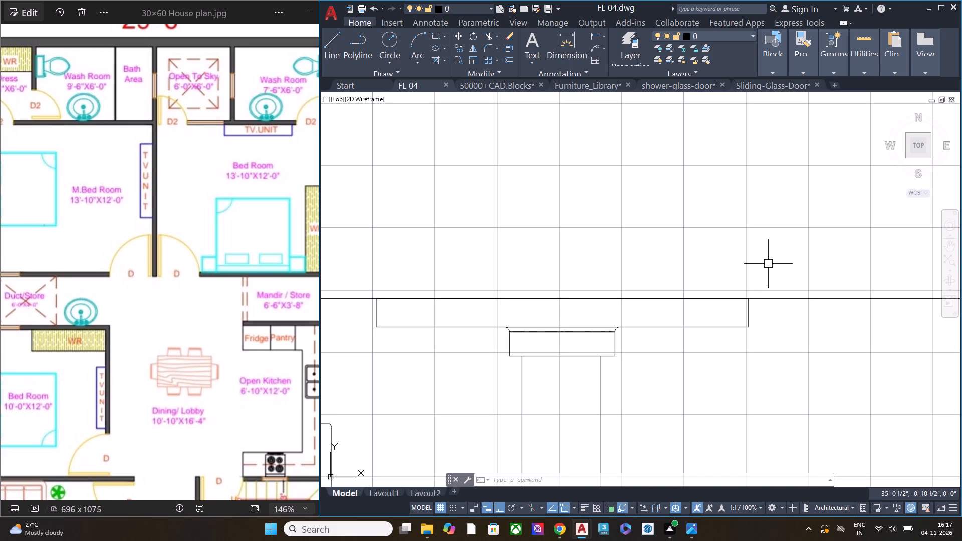
Examine the wash rooms, bath area, open-to-sky space and both upper bedrooms, continuing down to the mandir/store entrance.
{"action": "scroll", "coordinate": [663, 283], "scroll_direction": "down", "scroll_amount": 2}
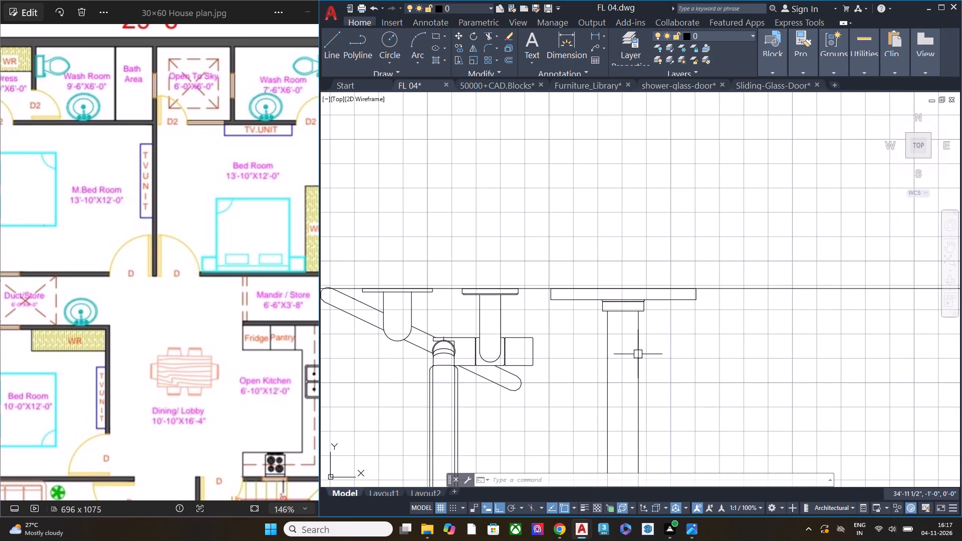
{"action": "middle_click_drag", "start_coordinate": [637, 354], "coordinate": [690, 287]}
{"action": "scroll", "coordinate": [675, 284], "scroll_direction": "down", "scroll_amount": 4}
{"action": "key", "text": "Escape"}
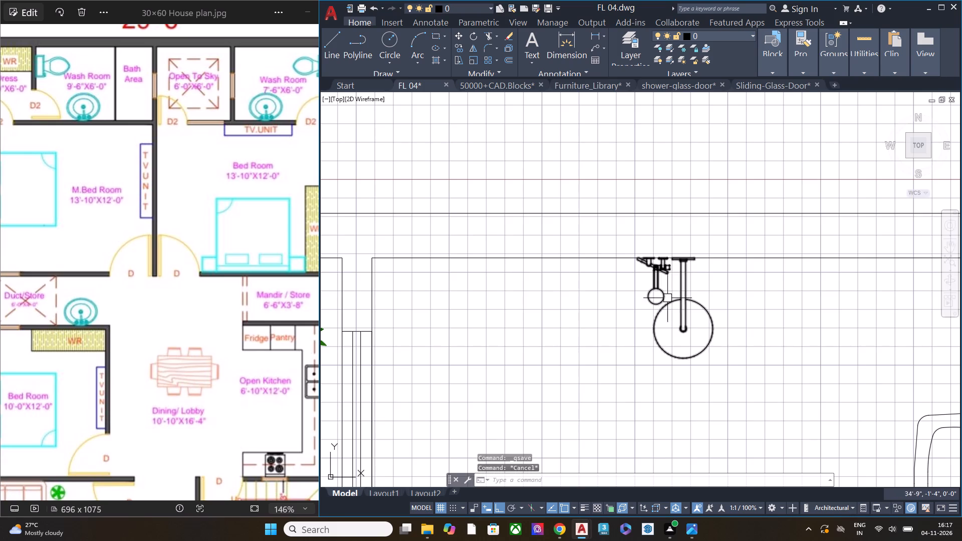
{"action": "scroll", "coordinate": [666, 301], "scroll_direction": "down", "scroll_amount": 1}
{"action": "middle_click_drag", "start_coordinate": [672, 378], "coordinate": [653, 215]}
{"action": "scroll", "coordinate": [652, 215], "scroll_direction": "down", "scroll_amount": 2}
{"action": "middle_click_drag", "start_coordinate": [660, 280], "coordinate": [770, 259]}
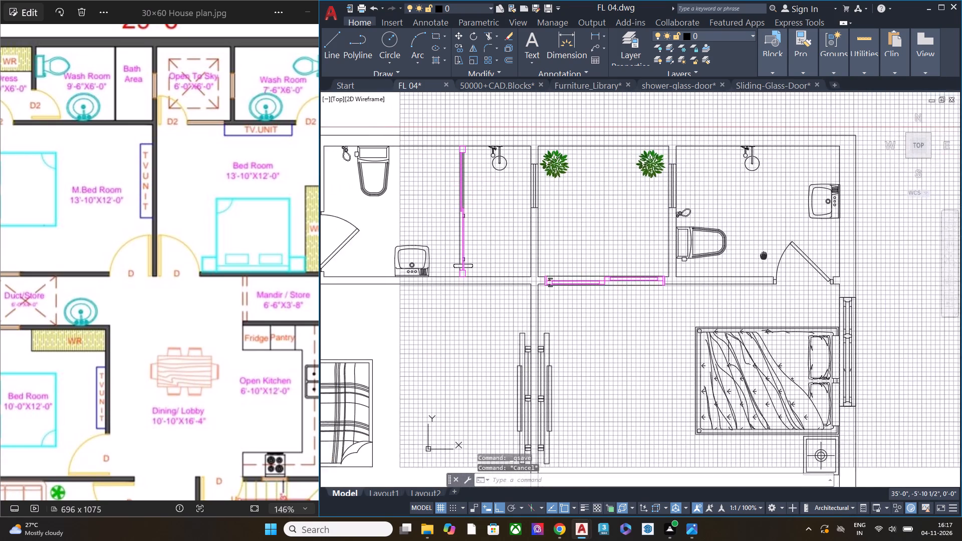
{"action": "middle_click_drag", "start_coordinate": [770, 259], "coordinate": [777, 266]}
{"action": "middle_click_drag", "start_coordinate": [569, 307], "coordinate": [651, 302]}
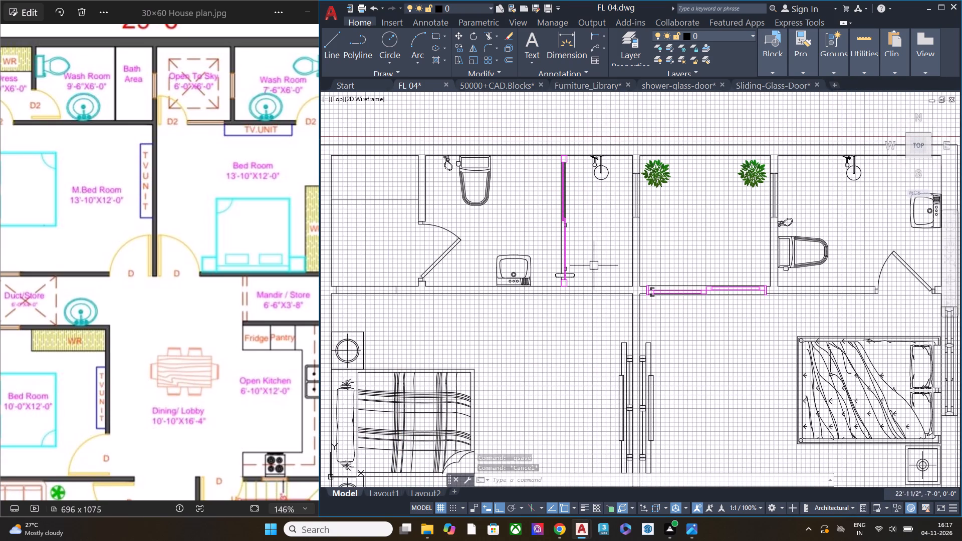
{"action": "middle_click", "coordinate": [662, 222]}
{"action": "scroll", "coordinate": [662, 222], "scroll_direction": "down", "scroll_amount": 1}
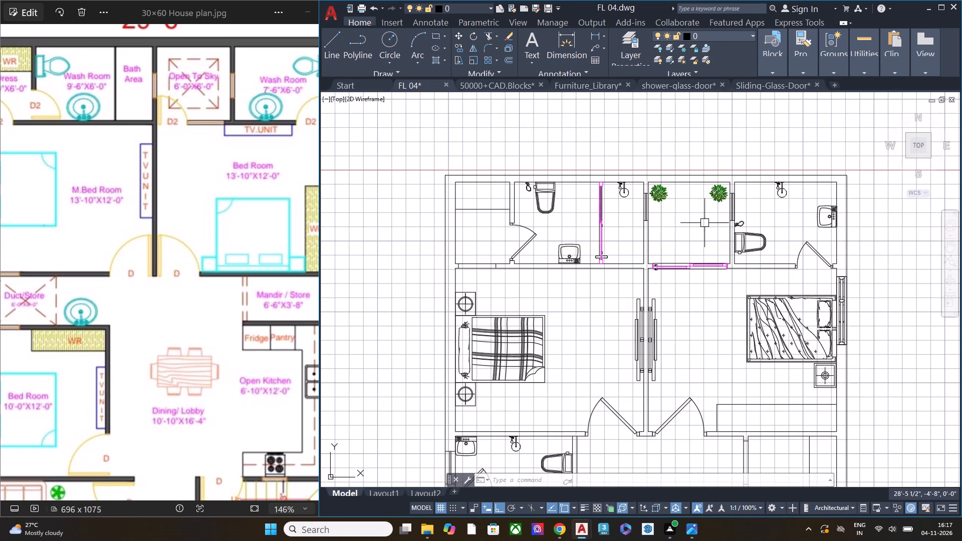
{"action": "middle_click_drag", "start_coordinate": [701, 340], "coordinate": [707, 237]}
{"action": "middle_click_drag", "start_coordinate": [714, 354], "coordinate": [699, 331]}
{"action": "scroll", "coordinate": [767, 329], "scroll_direction": "up", "scroll_amount": 1}
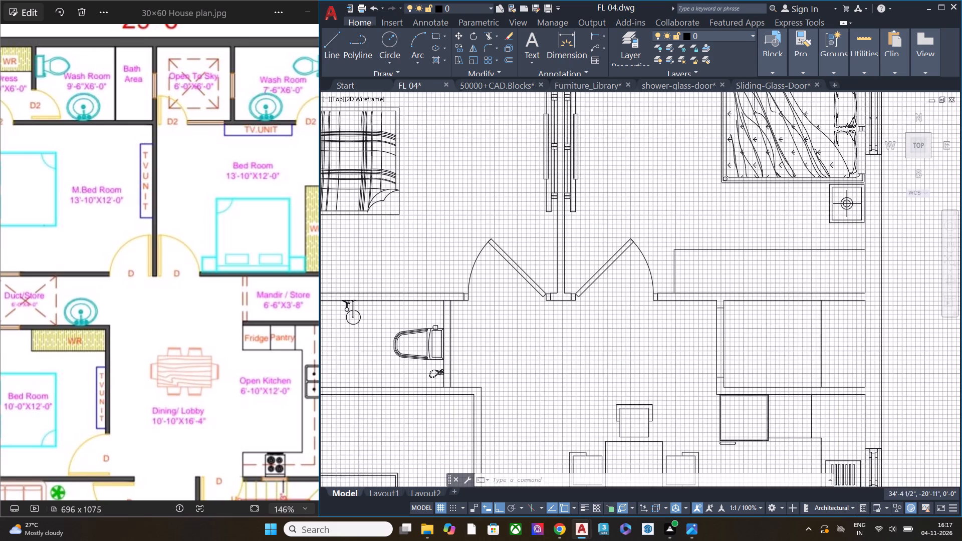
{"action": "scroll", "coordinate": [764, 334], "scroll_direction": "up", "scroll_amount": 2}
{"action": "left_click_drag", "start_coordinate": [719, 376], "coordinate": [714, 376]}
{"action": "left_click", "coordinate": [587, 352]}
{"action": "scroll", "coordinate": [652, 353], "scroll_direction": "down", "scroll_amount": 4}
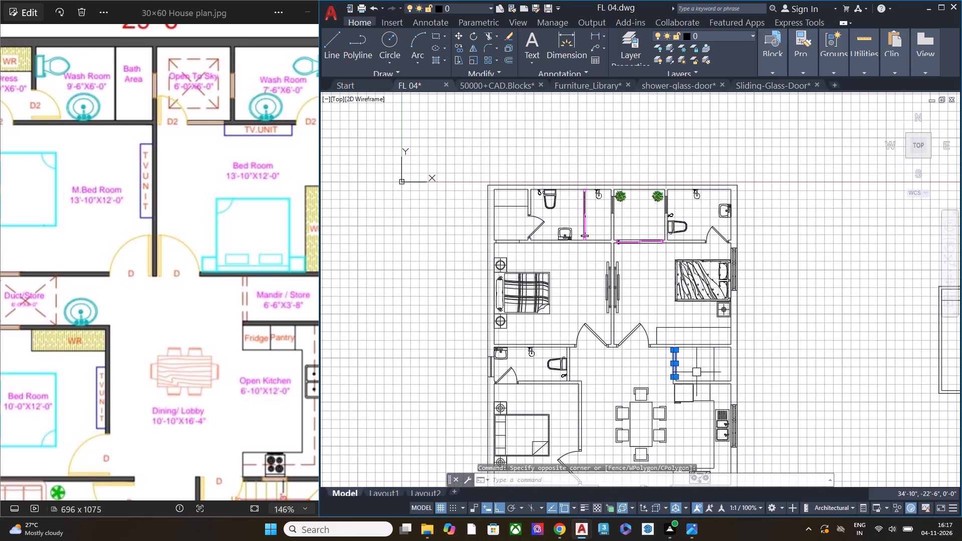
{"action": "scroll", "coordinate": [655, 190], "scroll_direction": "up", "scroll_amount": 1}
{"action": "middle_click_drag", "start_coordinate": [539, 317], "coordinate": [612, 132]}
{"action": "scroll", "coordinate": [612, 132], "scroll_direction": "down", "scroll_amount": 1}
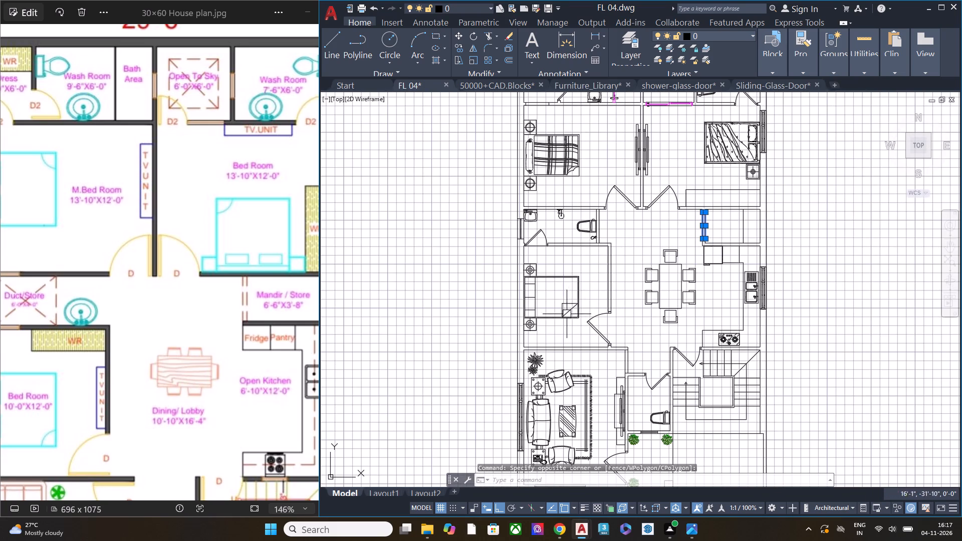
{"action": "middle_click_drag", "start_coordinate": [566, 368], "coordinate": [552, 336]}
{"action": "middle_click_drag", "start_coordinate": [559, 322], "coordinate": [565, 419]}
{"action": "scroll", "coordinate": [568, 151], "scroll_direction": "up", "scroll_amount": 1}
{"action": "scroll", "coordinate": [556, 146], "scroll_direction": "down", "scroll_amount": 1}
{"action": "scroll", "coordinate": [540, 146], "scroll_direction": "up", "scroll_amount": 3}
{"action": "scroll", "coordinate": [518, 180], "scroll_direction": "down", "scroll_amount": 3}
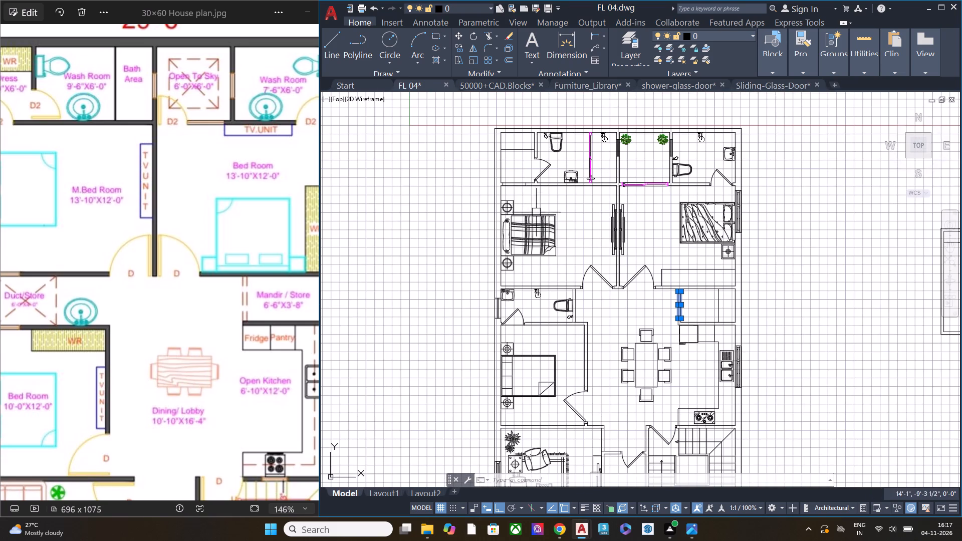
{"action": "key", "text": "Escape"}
Trim the two wall lines between the jambs to open the passage between the dress area and the master bedroom.
{"action": "scroll", "coordinate": [648, 258], "scroll_direction": "down", "scroll_amount": 4}
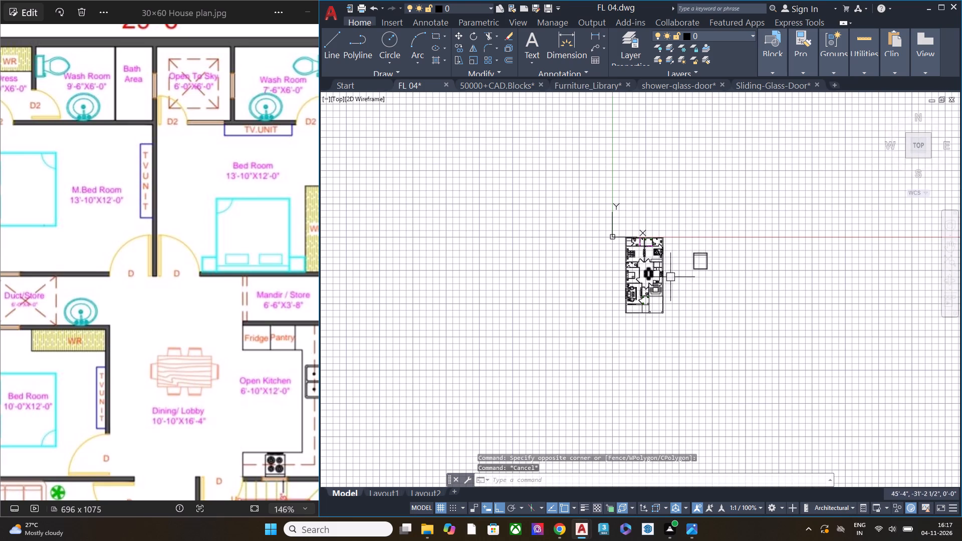
{"action": "scroll", "coordinate": [629, 263], "scroll_direction": "up", "scroll_amount": 6}
{"action": "middle_click_drag", "start_coordinate": [647, 225], "coordinate": [628, 377]}
{"action": "middle_click_drag", "start_coordinate": [544, 234], "coordinate": [618, 319]}
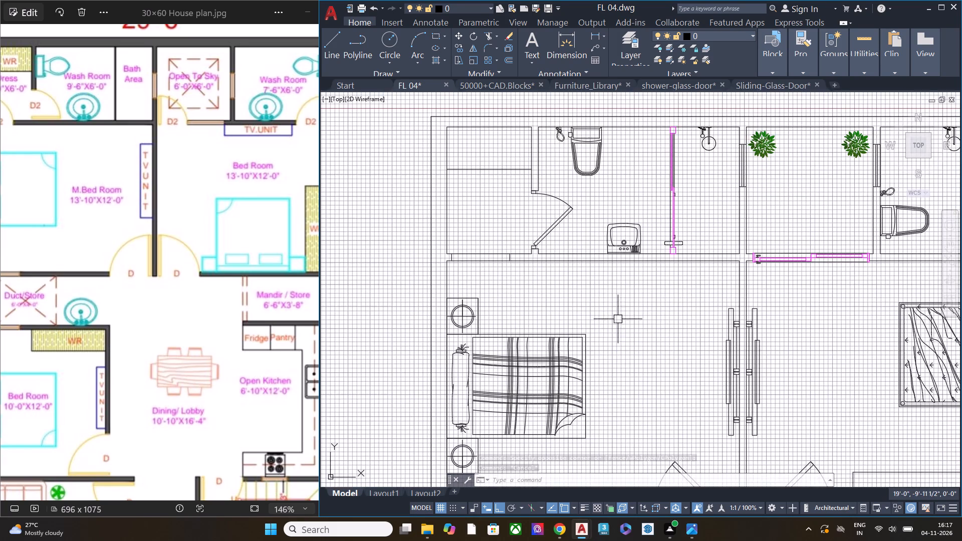
{"action": "middle_click_drag", "start_coordinate": [476, 281], "coordinate": [536, 322]}
{"action": "scroll", "coordinate": [532, 317], "scroll_direction": "up", "scroll_amount": 3}
{"action": "type", "text": "tr"}
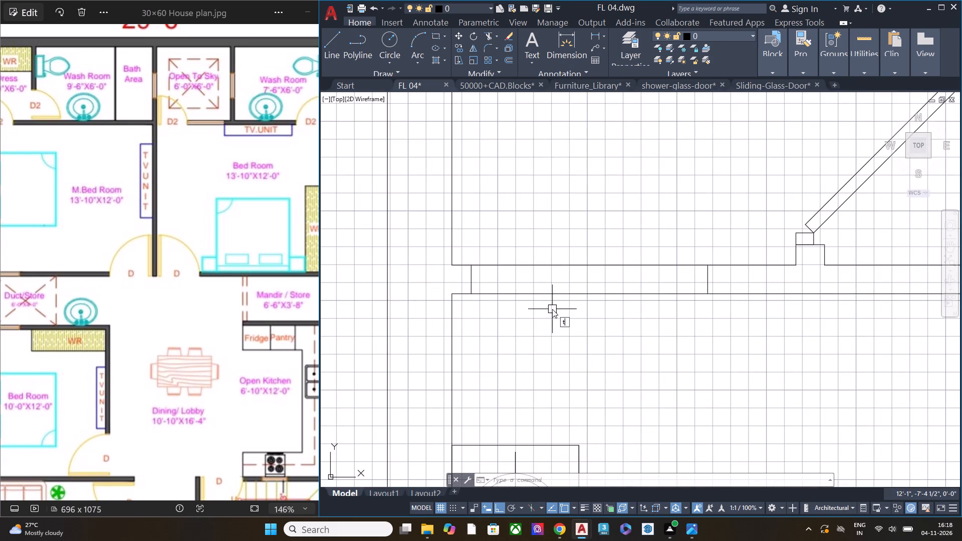
{"action": "key", "text": "space"}
{"action": "left_click", "coordinate": [561, 322]}
{"action": "left_click", "coordinate": [566, 228]}
{"action": "scroll", "coordinate": [557, 246], "scroll_direction": "down", "scroll_amount": 5}
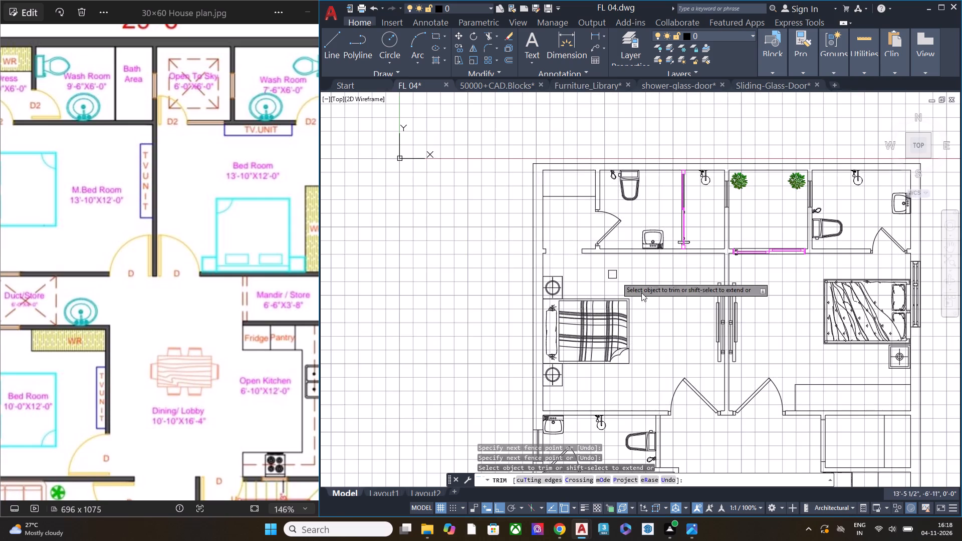
Trim the two wall lines between the jambs to open the mandir/store entrance towards the dining lobby.
{"action": "scroll", "coordinate": [658, 306], "scroll_direction": "down", "scroll_amount": 1}
{"action": "middle_click_drag", "start_coordinate": [651, 302], "coordinate": [514, 199]}
{"action": "scroll", "coordinate": [624, 293], "scroll_direction": "up", "scroll_amount": 5}
{"action": "left_click", "coordinate": [642, 288]}
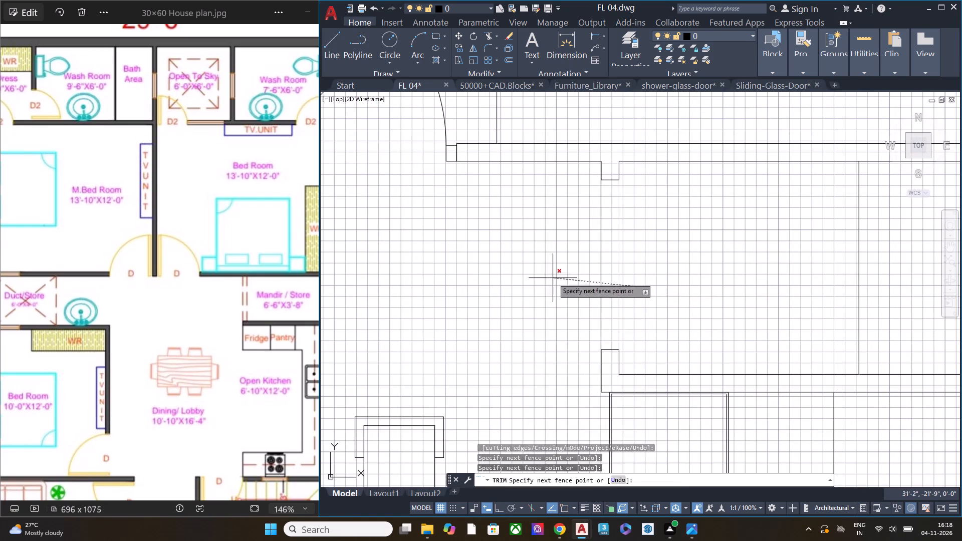
{"action": "left_click", "coordinate": [553, 278]}
{"action": "scroll", "coordinate": [644, 264], "scroll_direction": "down", "scroll_amount": 2}
{"action": "key", "text": "Escape"}
Examine the plan from the drawing room and dining lobby up to the dress area opening.
{"action": "scroll", "coordinate": [616, 269], "scroll_direction": "down", "scroll_amount": 4}
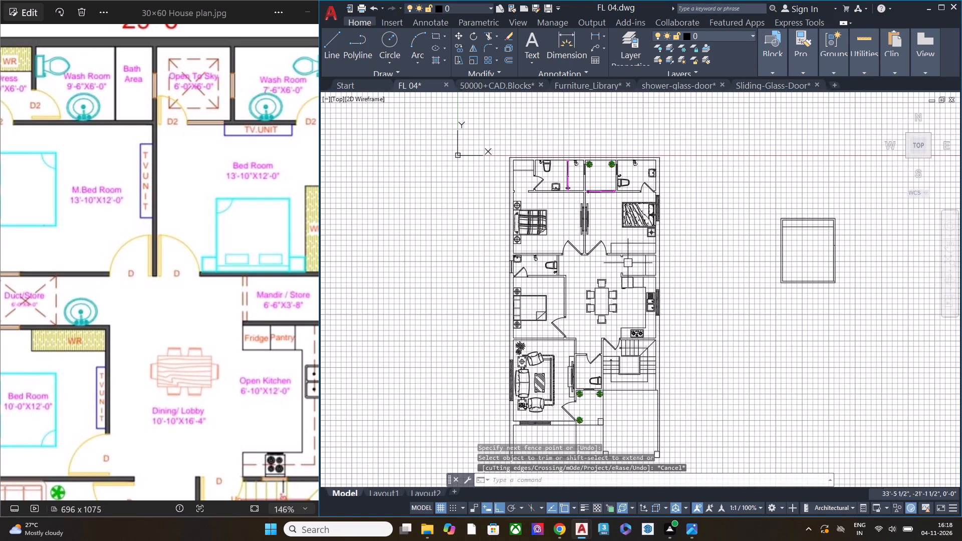
{"action": "middle_click_drag", "start_coordinate": [597, 288], "coordinate": [738, 195]}
{"action": "scroll", "coordinate": [712, 261], "scroll_direction": "up", "scroll_amount": 2}
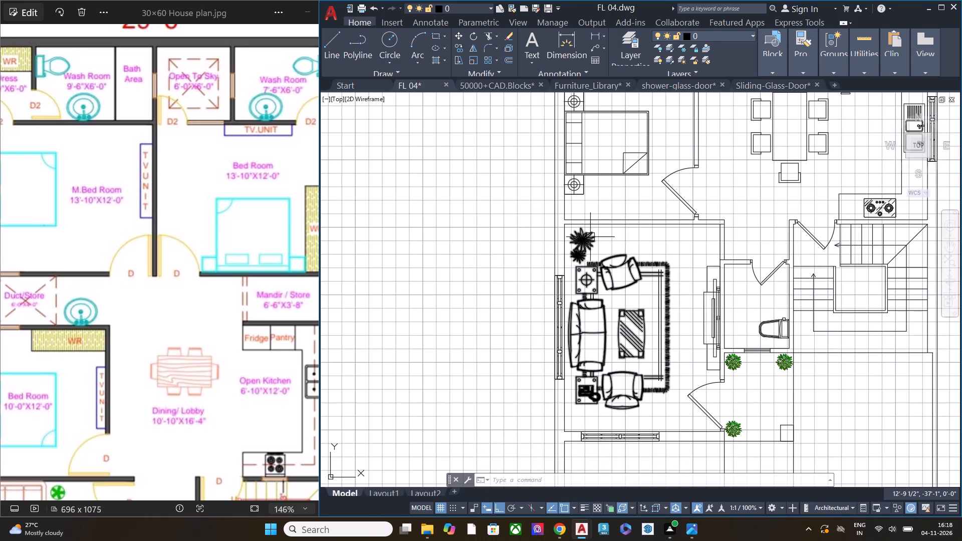
{"action": "middle_click_drag", "start_coordinate": [750, 225], "coordinate": [712, 281]}
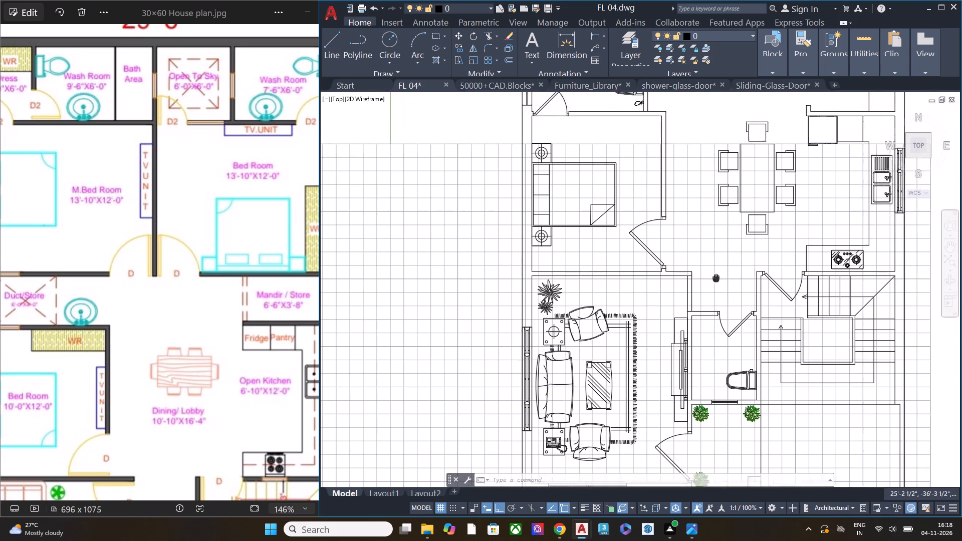
{"action": "middle_click_drag", "start_coordinate": [712, 281], "coordinate": [638, 347]}
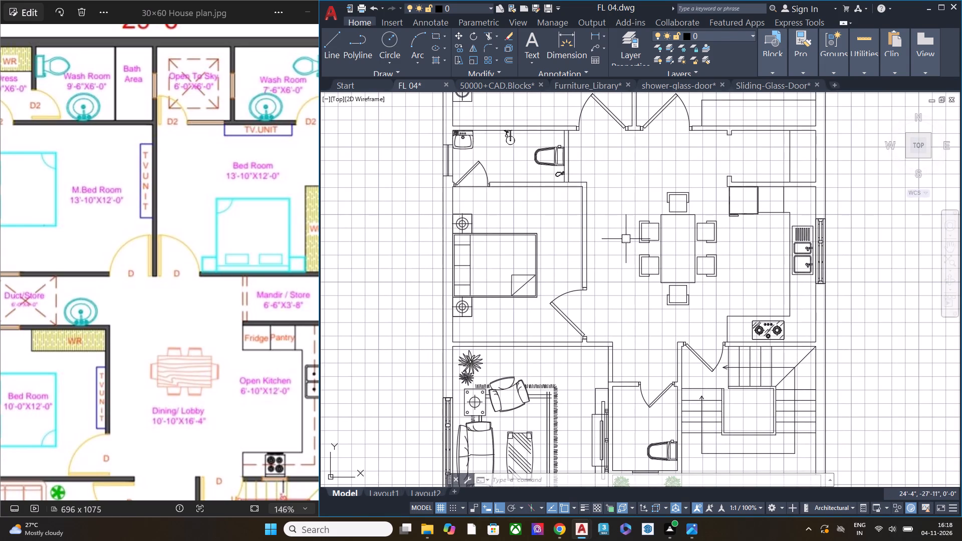
{"action": "middle_click_drag", "start_coordinate": [584, 205], "coordinate": [601, 362]}
{"action": "middle_click_drag", "start_coordinate": [553, 244], "coordinate": [600, 359]}
{"action": "scroll", "coordinate": [527, 222], "scroll_direction": "up", "scroll_amount": 2}
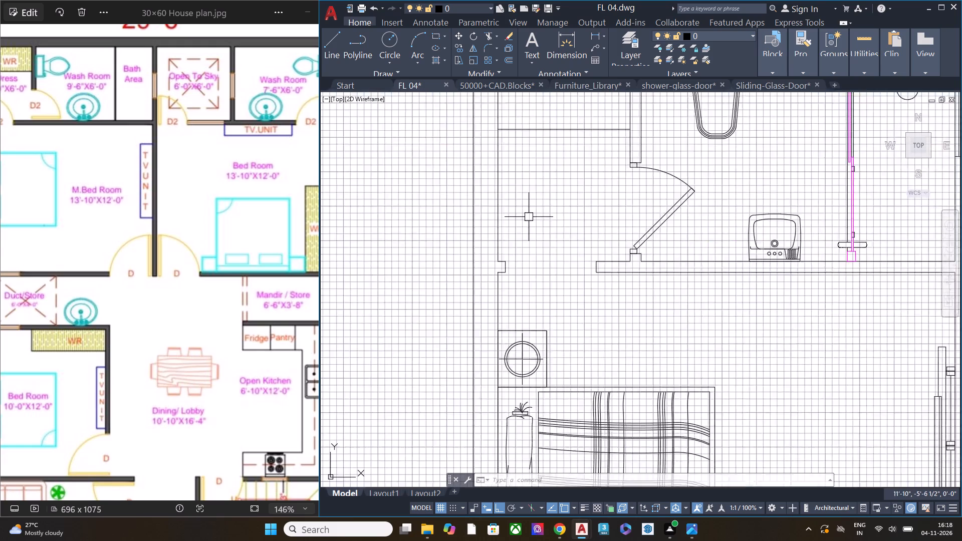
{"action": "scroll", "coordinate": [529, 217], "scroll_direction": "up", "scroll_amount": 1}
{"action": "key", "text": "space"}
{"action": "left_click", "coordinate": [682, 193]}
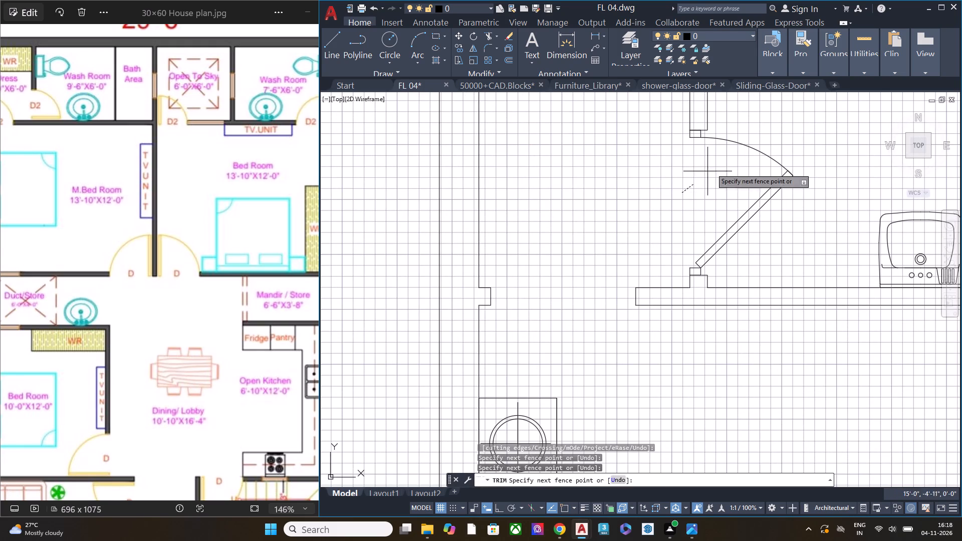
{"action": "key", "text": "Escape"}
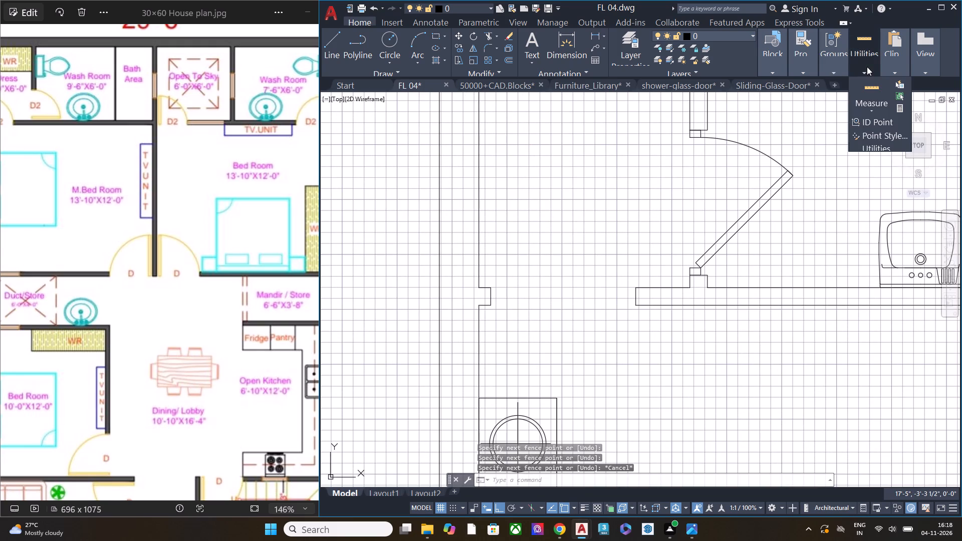
Set the current linetype to ACAD_ISO02W100.
{"action": "left_click", "coordinate": [867, 67]}
{"action": "left_click", "coordinate": [805, 65]}
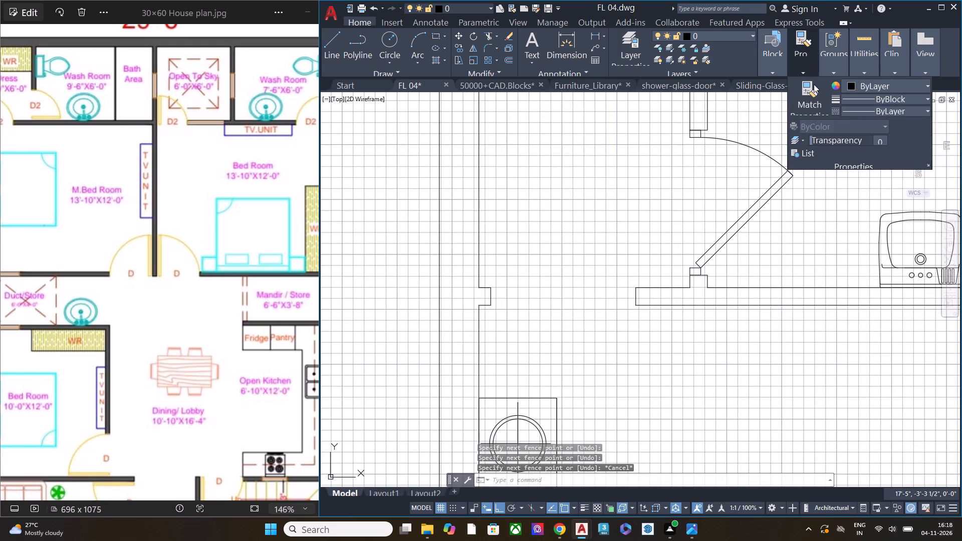
{"action": "left_click", "coordinate": [884, 114]}
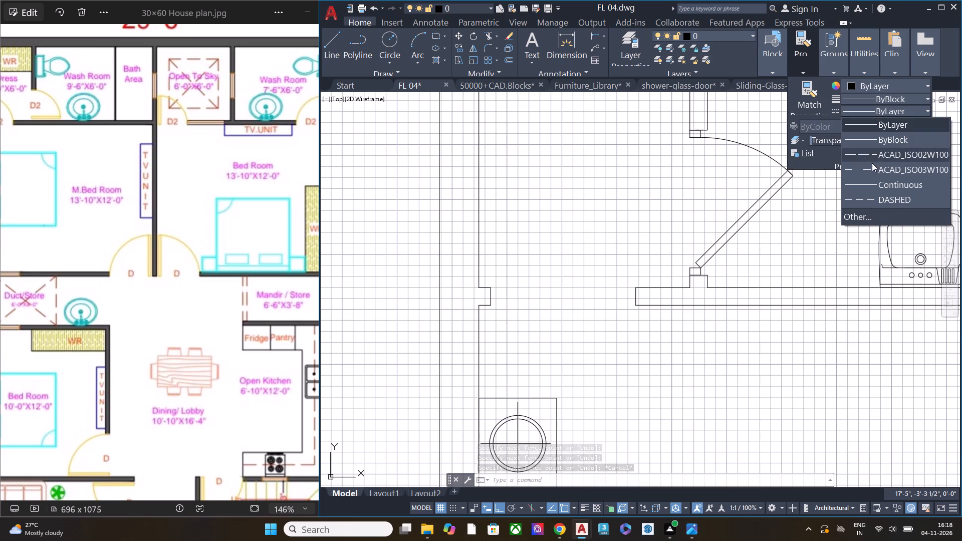
{"action": "left_click", "coordinate": [869, 157]}
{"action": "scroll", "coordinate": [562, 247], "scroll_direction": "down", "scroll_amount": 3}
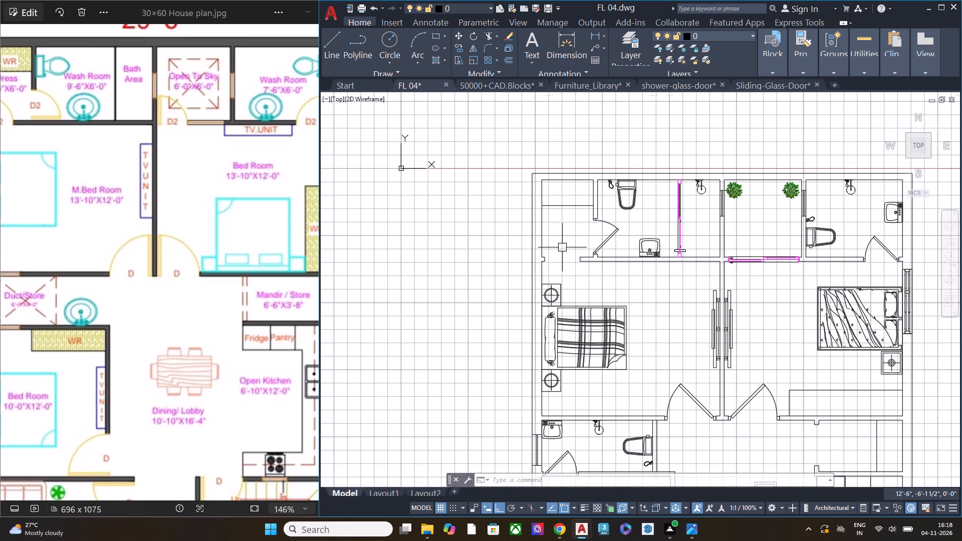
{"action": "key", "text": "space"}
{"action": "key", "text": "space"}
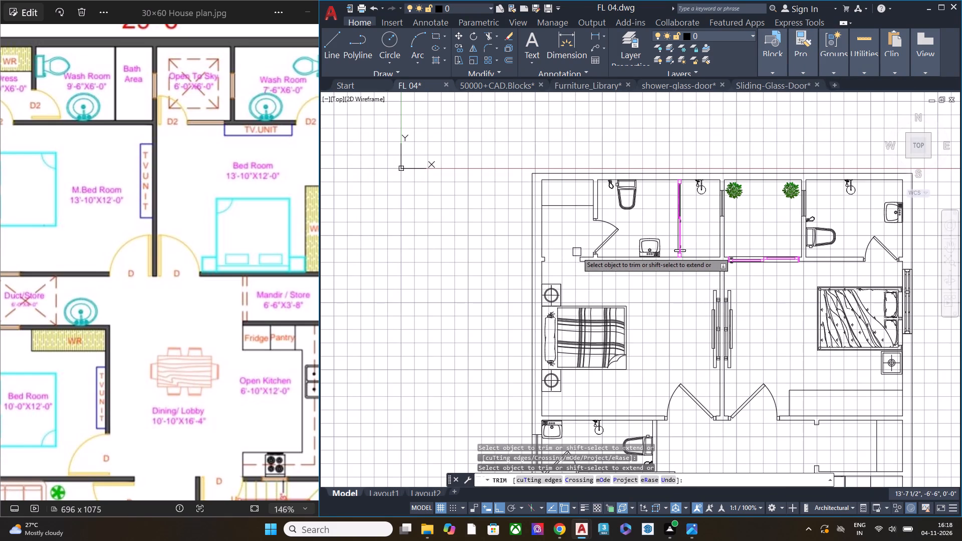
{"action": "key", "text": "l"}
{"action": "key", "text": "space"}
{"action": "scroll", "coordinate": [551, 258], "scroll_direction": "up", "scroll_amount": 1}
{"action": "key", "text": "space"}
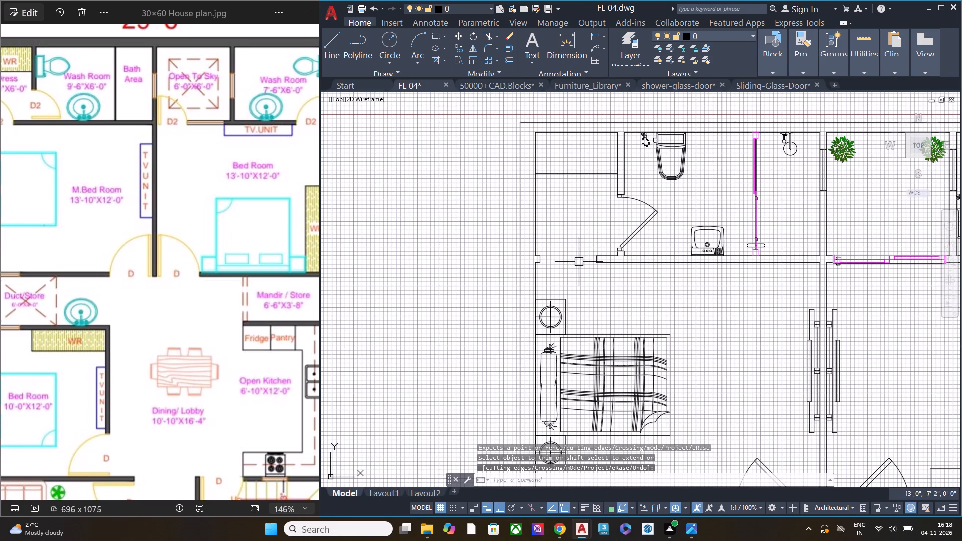
Draw two parallel dashed lines about 2'-9" long between the jambs of the passage from the dress area to the master bedroom.
{"action": "key", "text": "l"}
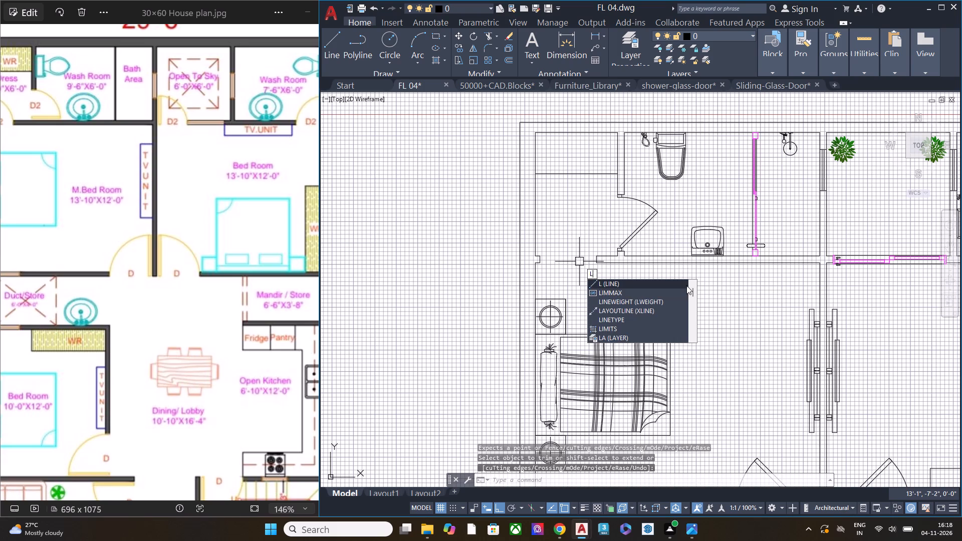
{"action": "key", "text": "Return"}
{"action": "scroll", "coordinate": [530, 252], "scroll_direction": "up", "scroll_amount": 1}
{"action": "scroll", "coordinate": [543, 253], "scroll_direction": "down", "scroll_amount": 1}
{"action": "scroll", "coordinate": [543, 253], "scroll_direction": "up", "scroll_amount": 1}
{"action": "scroll", "coordinate": [544, 253], "scroll_direction": "down", "scroll_amount": 1}
{"action": "scroll", "coordinate": [545, 253], "scroll_direction": "up", "scroll_amount": 1}
{"action": "left_click", "coordinate": [545, 257]}
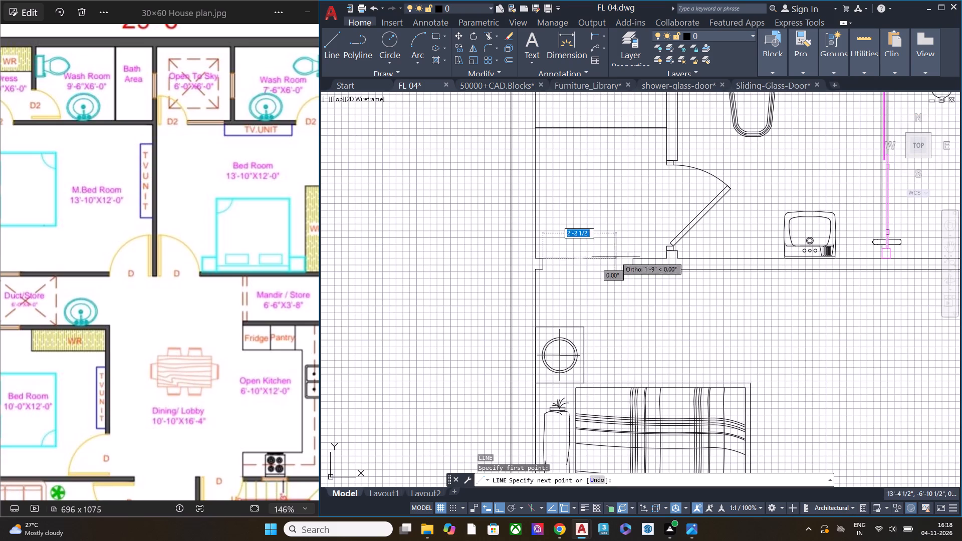
{"action": "left_click", "coordinate": [633, 258]}
{"action": "key", "text": "space"}
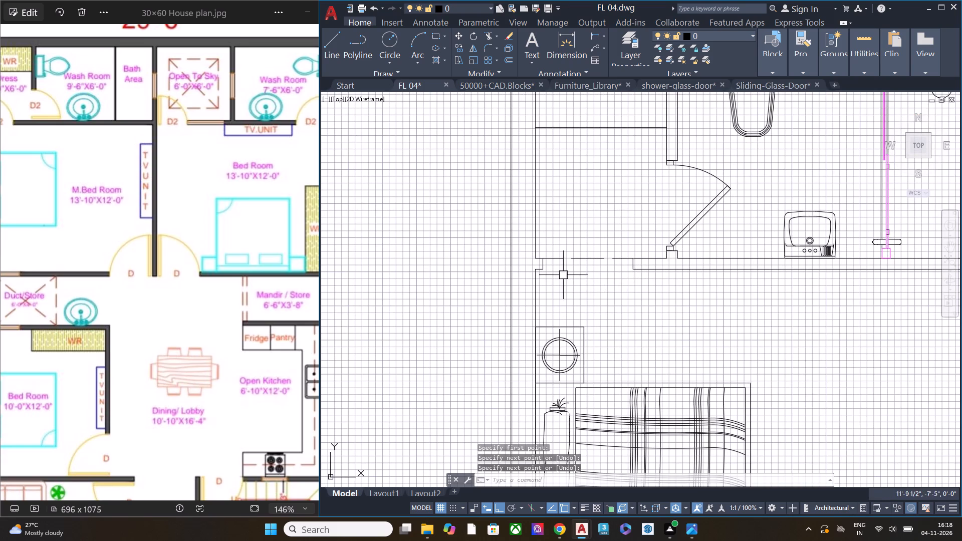
{"action": "key", "text": "space"}
{"action": "left_click", "coordinate": [541, 268]}
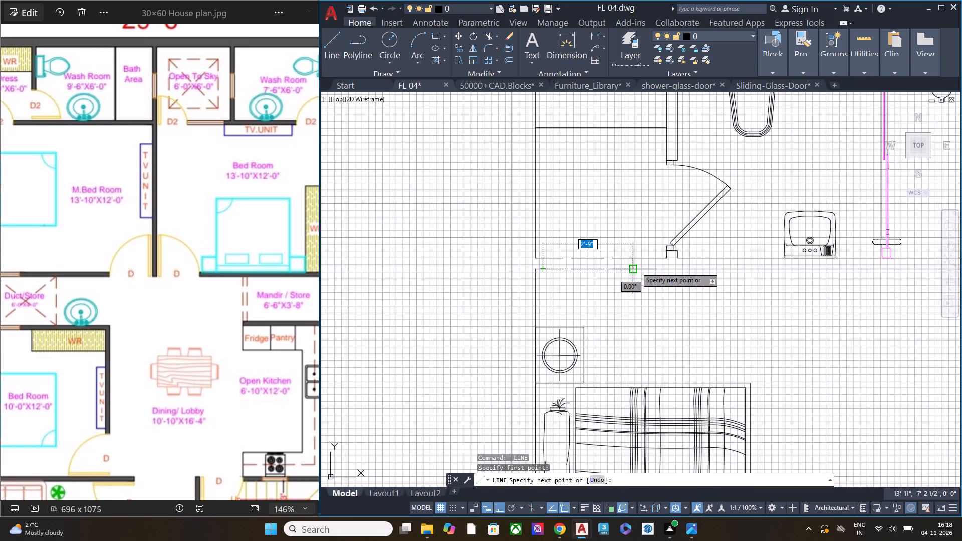
{"action": "left_click", "coordinate": [637, 267]}
{"action": "key", "text": "space"}
Draw two parallel dashed lines between the jamb corners across the mandir/store entrance facing the dining lobby.
{"action": "scroll", "coordinate": [524, 264], "scroll_direction": "down", "scroll_amount": 3}
{"action": "middle_click_drag", "start_coordinate": [627, 319], "coordinate": [514, 197]}
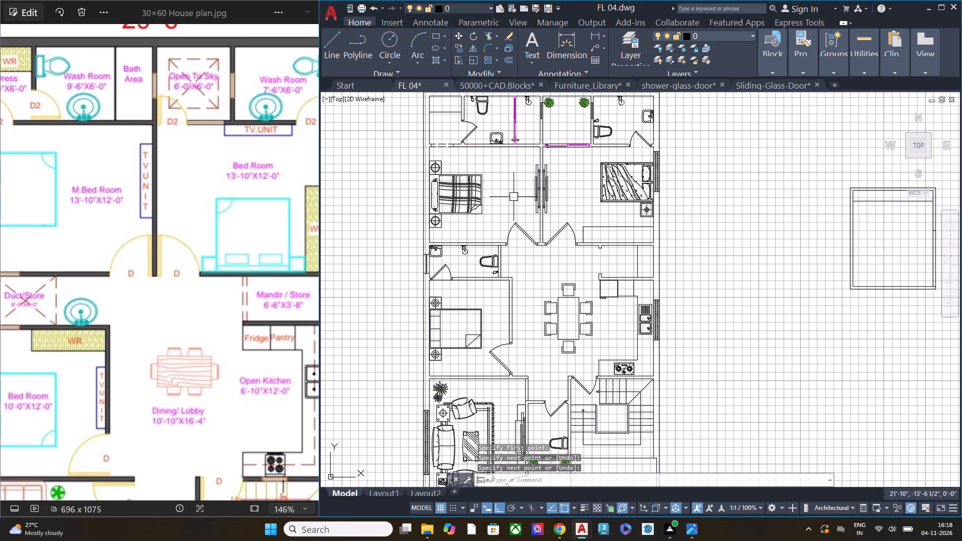
{"action": "scroll", "coordinate": [608, 287], "scroll_direction": "up", "scroll_amount": 2}
{"action": "key", "text": "space"}
{"action": "scroll", "coordinate": [578, 196], "scroll_direction": "up", "scroll_amount": 1}
{"action": "left_click", "coordinate": [583, 198]}
{"action": "key", "text": "space"}
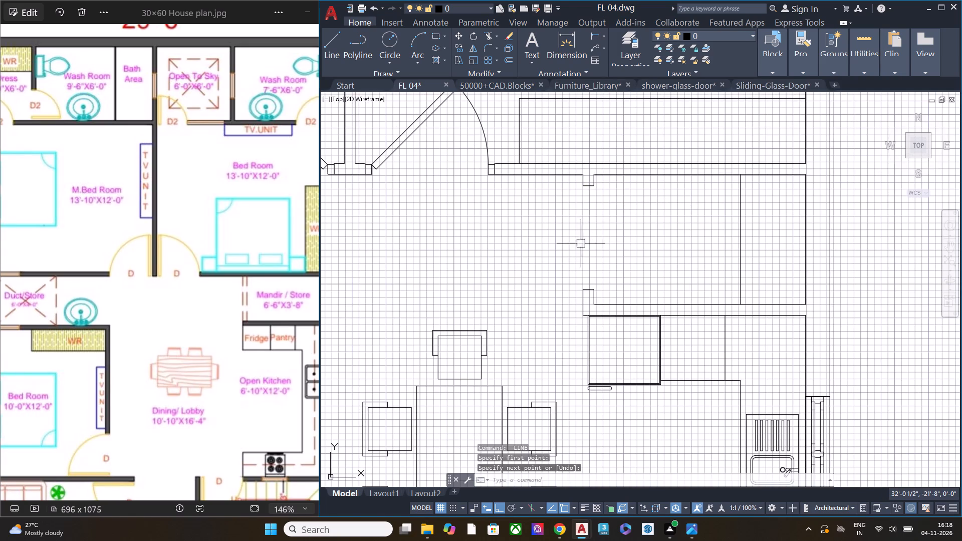
{"action": "key", "text": "space"}
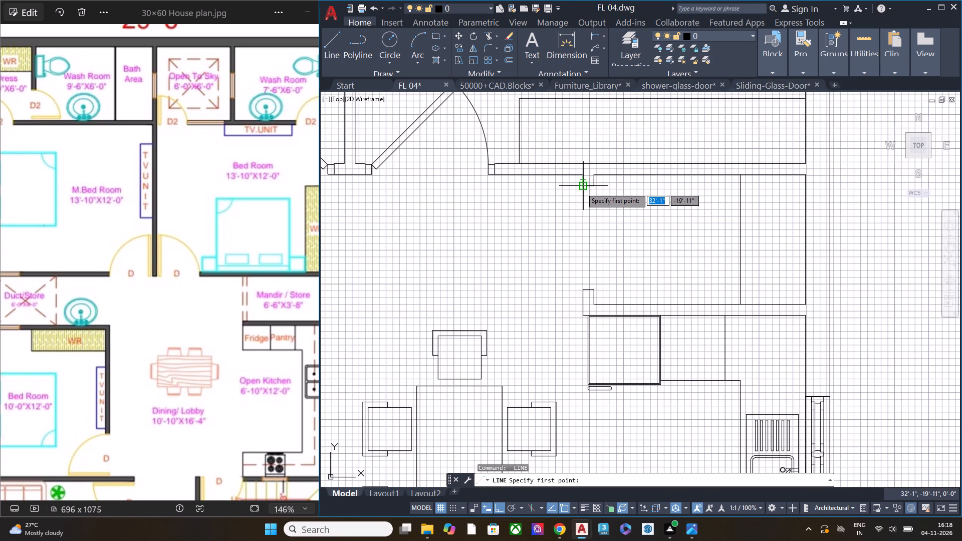
{"action": "left_click", "coordinate": [581, 188]}
{"action": "left_click", "coordinate": [580, 289]}
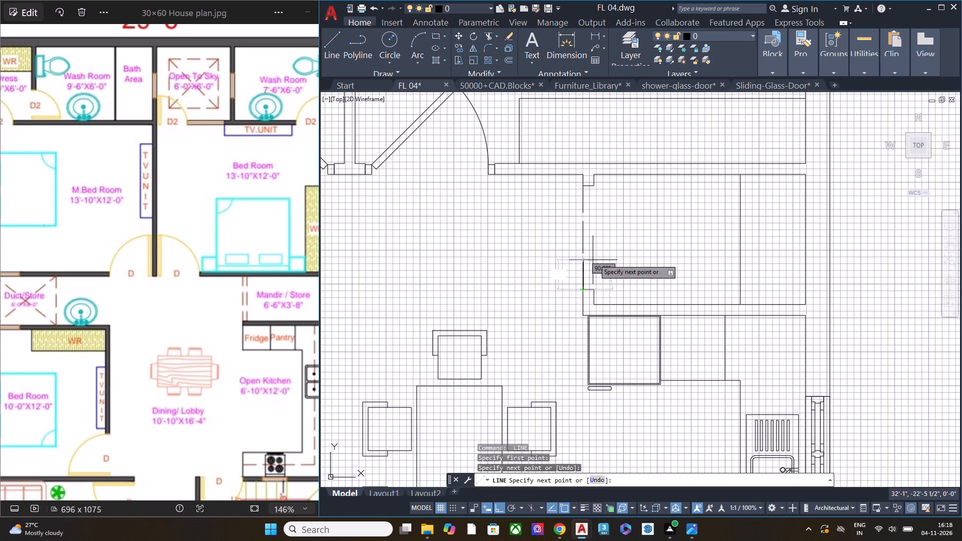
{"action": "key", "text": "space"}
{"action": "key", "text": "space"}
{"action": "left_click", "coordinate": [595, 187]}
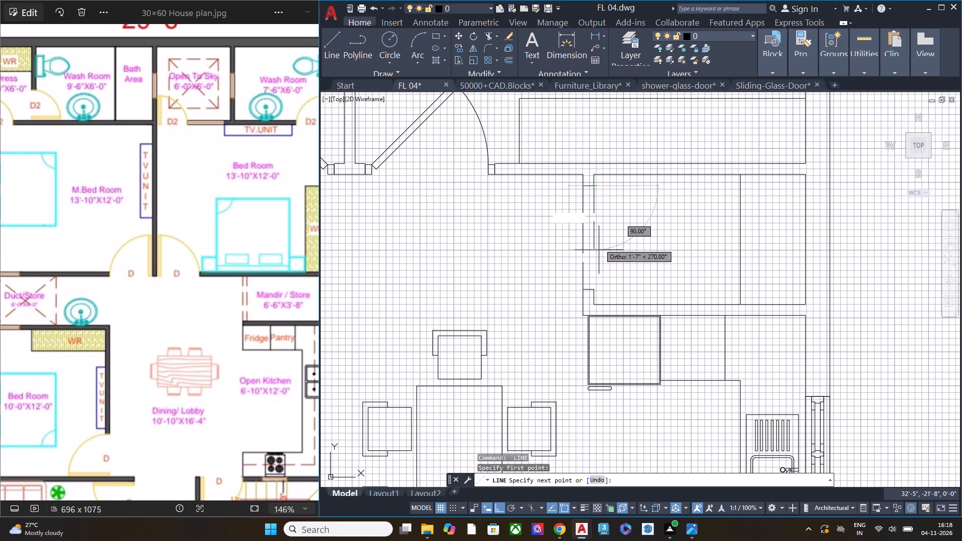
{"action": "left_click", "coordinate": [594, 288]}
{"action": "key", "text": "space"}
Compare the furnished plan, from the upper wash rooms and bedrooms down to the staircase and drawing room, with the full reference image.
{"action": "scroll", "coordinate": [643, 233], "scroll_direction": "down", "scroll_amount": 3}
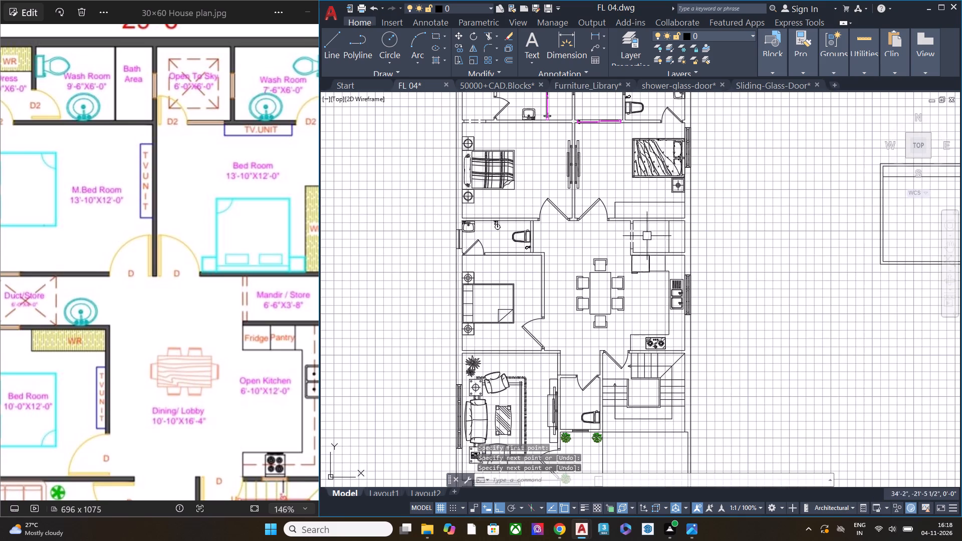
{"action": "middle_click_drag", "start_coordinate": [601, 278], "coordinate": [617, 329]}
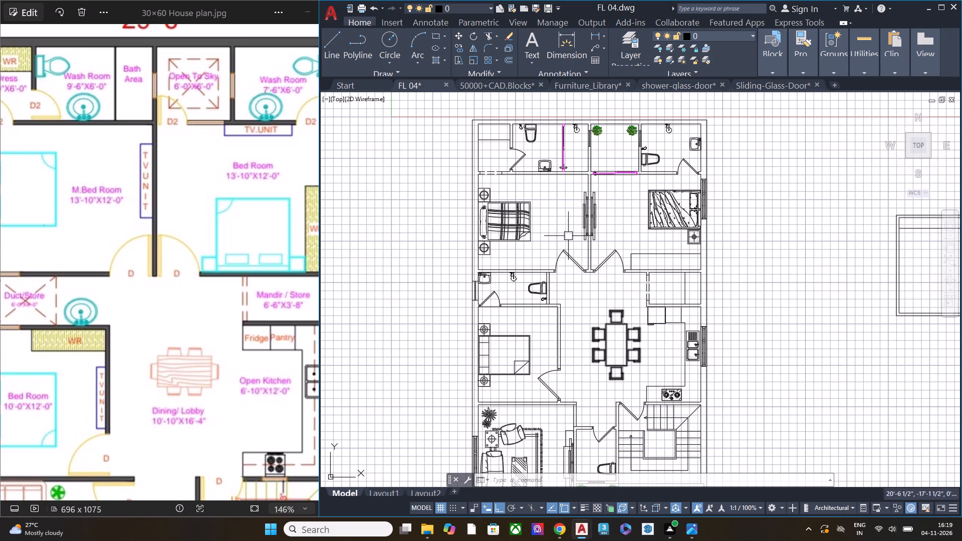
{"action": "scroll", "coordinate": [620, 171], "scroll_direction": "up", "scroll_amount": 3}
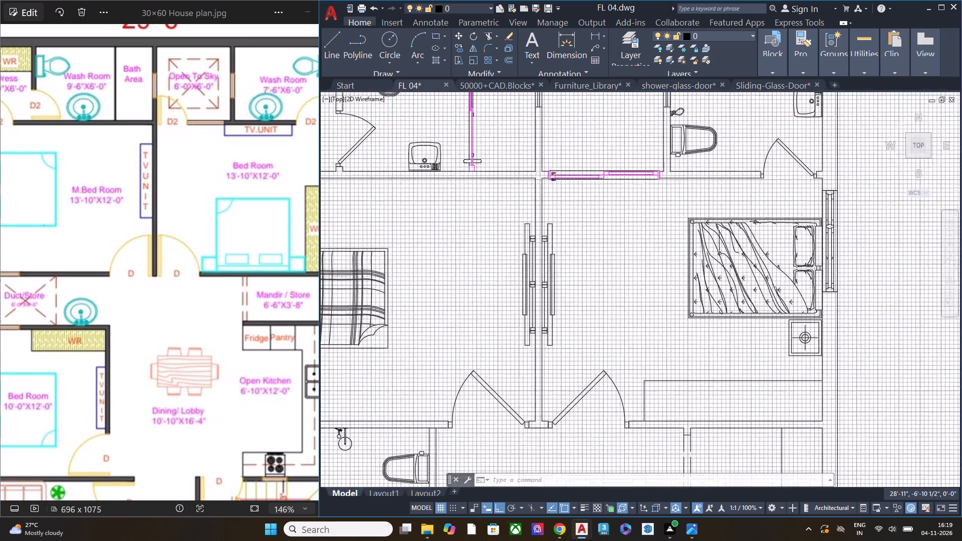
{"action": "scroll", "coordinate": [610, 187], "scroll_direction": "down", "scroll_amount": 2}
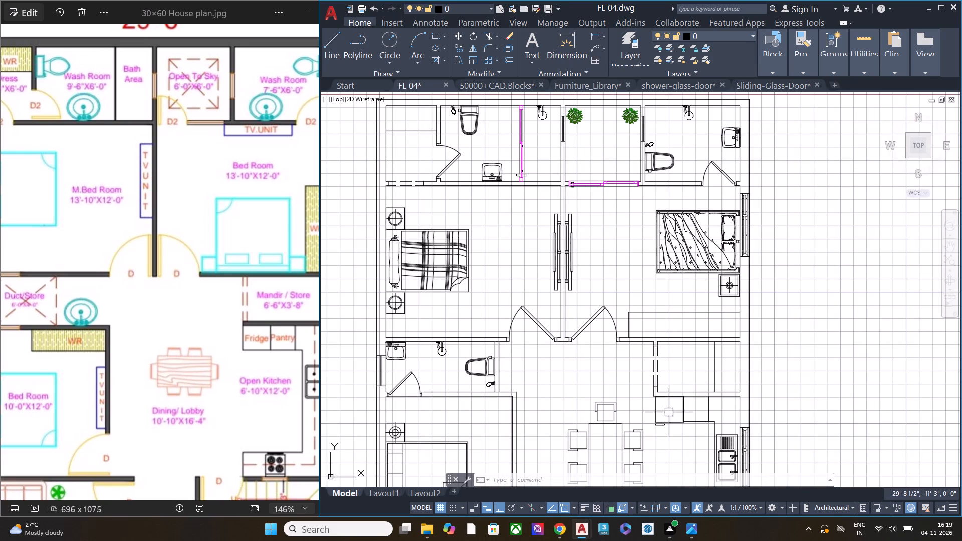
{"action": "middle_click_drag", "start_coordinate": [603, 382], "coordinate": [675, 262]}
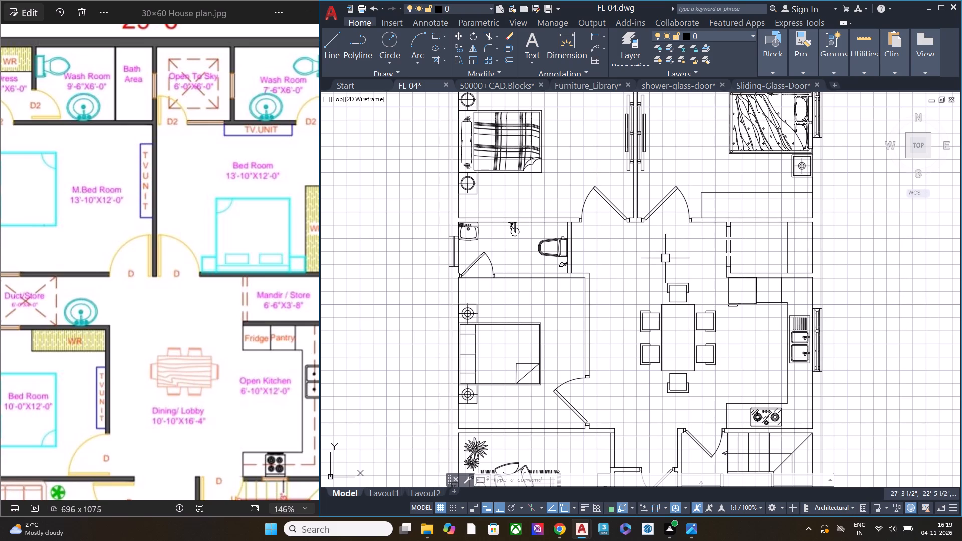
{"action": "scroll", "coordinate": [735, 259], "scroll_direction": "down", "scroll_amount": 2}
{"action": "middle_click_drag", "start_coordinate": [736, 266], "coordinate": [735, 296]}
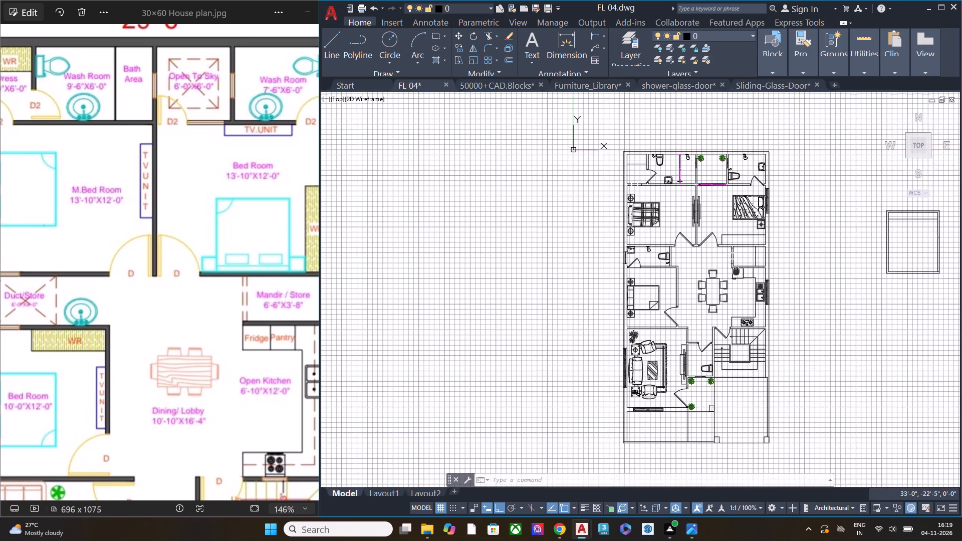
{"action": "middle_click_drag", "start_coordinate": [735, 296], "coordinate": [727, 332]}
{"action": "scroll", "coordinate": [725, 270], "scroll_direction": "up", "scroll_amount": 2}
{"action": "middle_click_drag", "start_coordinate": [711, 314], "coordinate": [704, 302]}
{"action": "scroll", "coordinate": [696, 302], "scroll_direction": "down", "scroll_amount": 1}
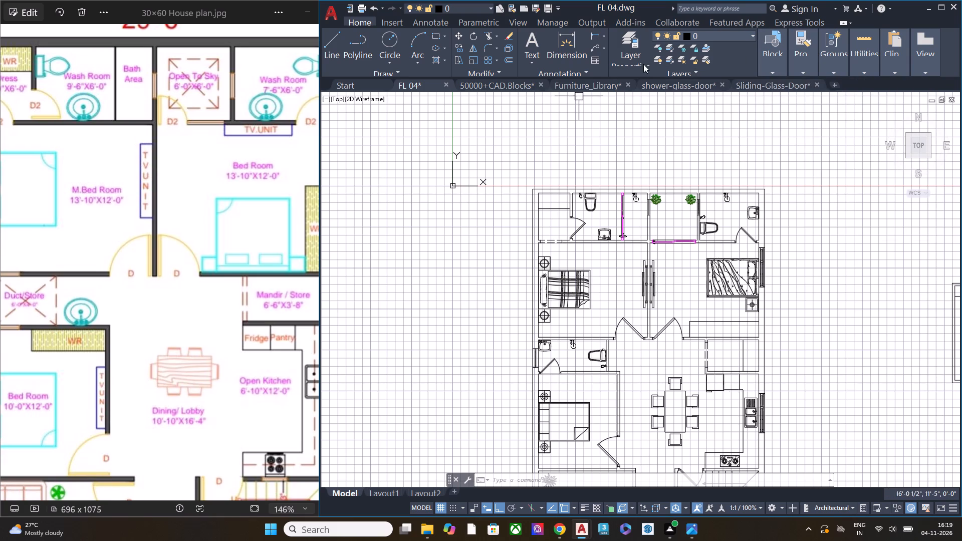
{"action": "middle_click_drag", "start_coordinate": [666, 314], "coordinate": [641, 263]}
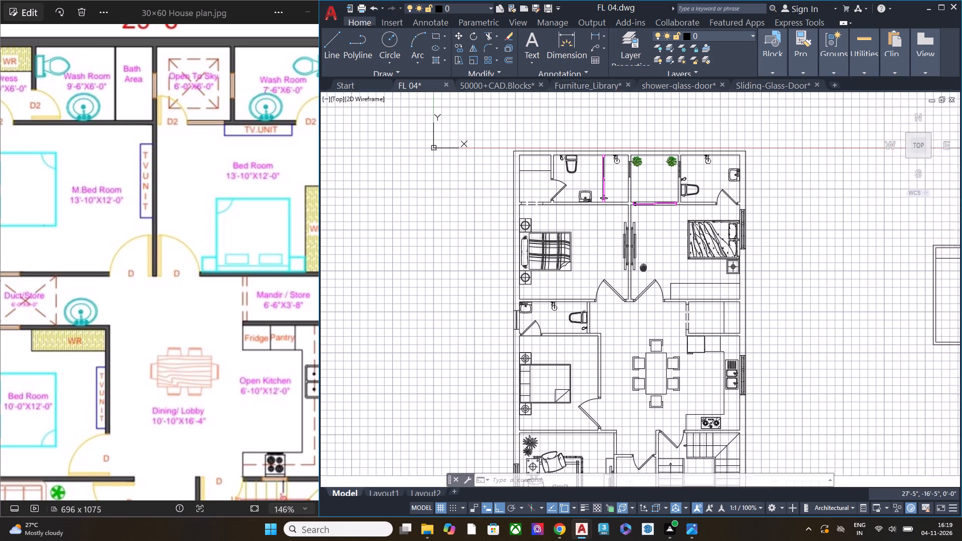
{"action": "middle_click_drag", "start_coordinate": [641, 263], "coordinate": [636, 249]}
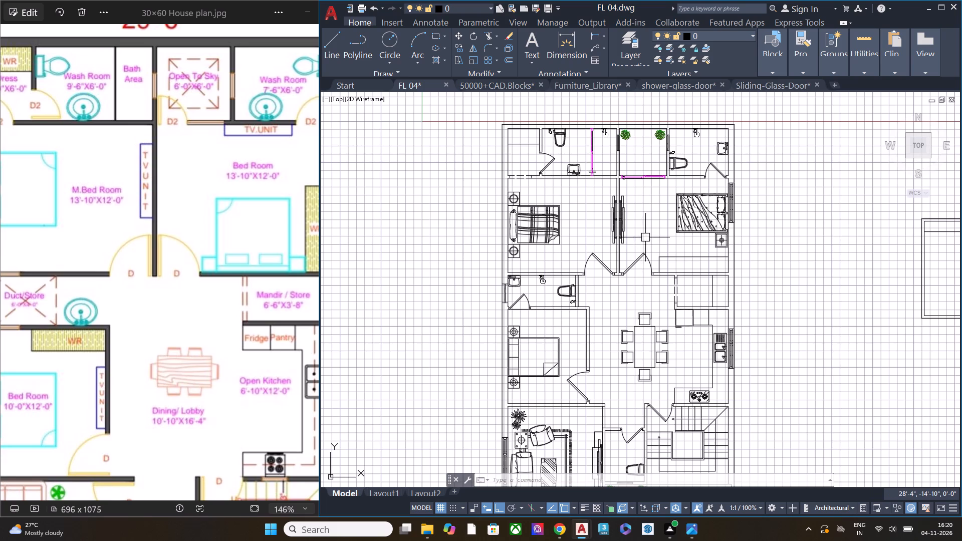
{"action": "scroll", "coordinate": [645, 237], "scroll_direction": "down", "scroll_amount": 1}
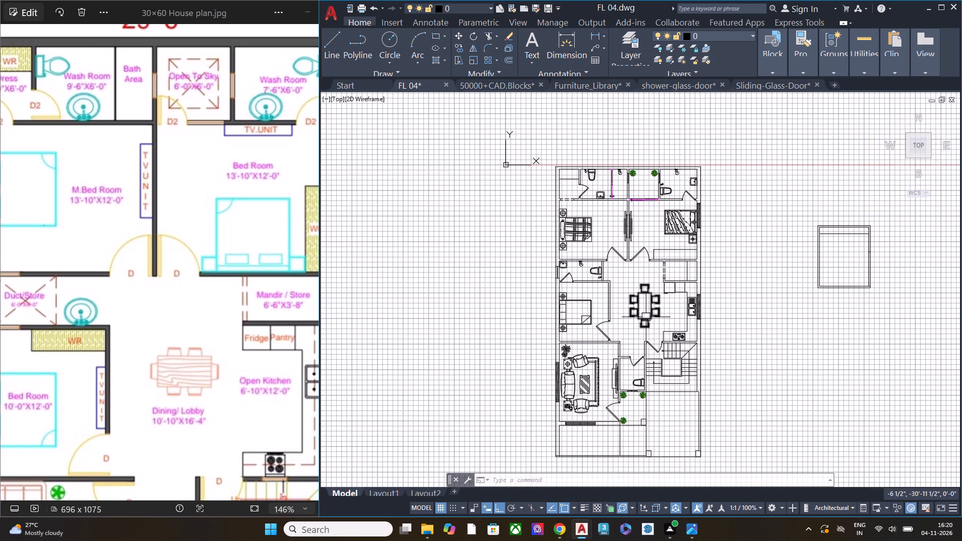
{"action": "middle_click_drag", "start_coordinate": [644, 317], "coordinate": [671, 261]}
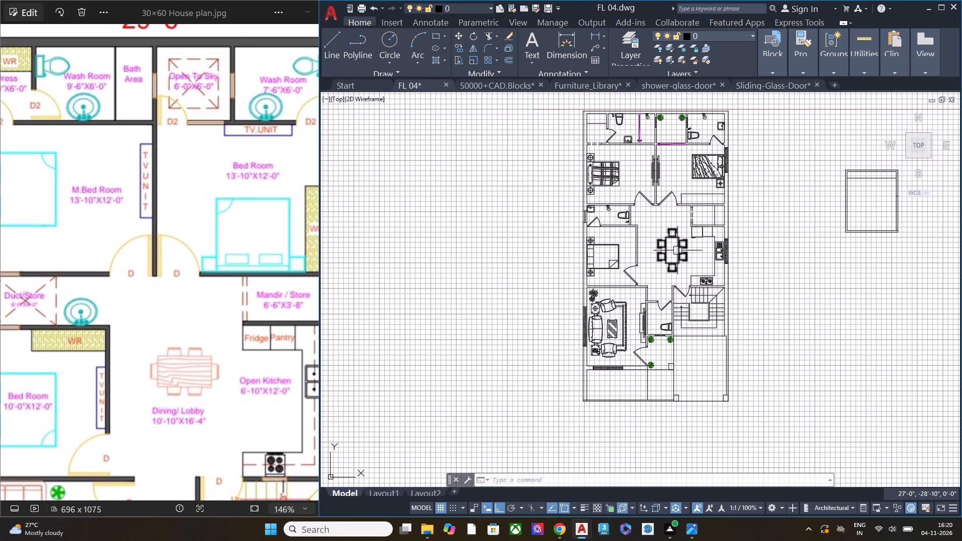
{"action": "scroll", "coordinate": [259, 315], "scroll_direction": "down", "scroll_amount": 1}
{"action": "scroll", "coordinate": [258, 315], "scroll_direction": "up", "scroll_amount": 1}
{"action": "scroll", "coordinate": [258, 315], "scroll_direction": "down", "scroll_amount": 7}
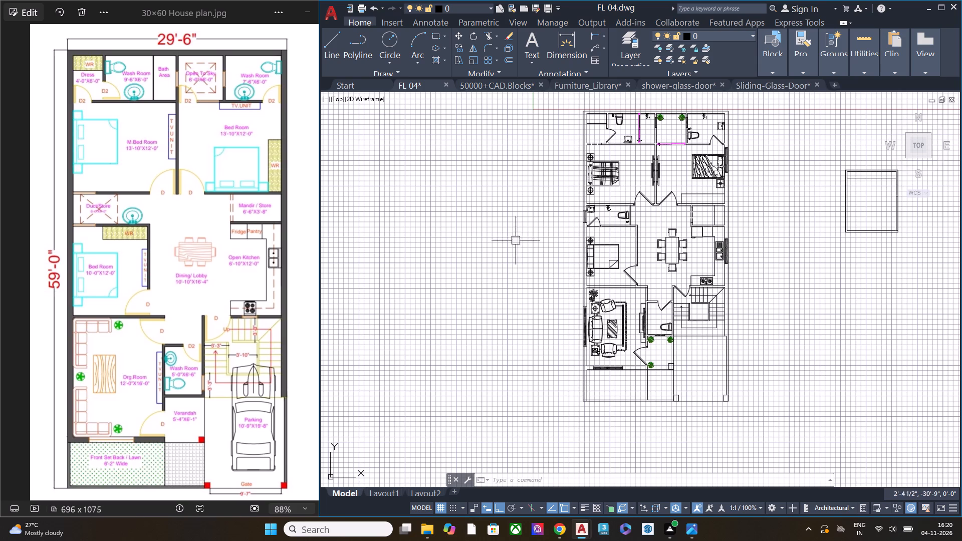
{"action": "scroll", "coordinate": [738, 257], "scroll_direction": "up", "scroll_amount": 1}
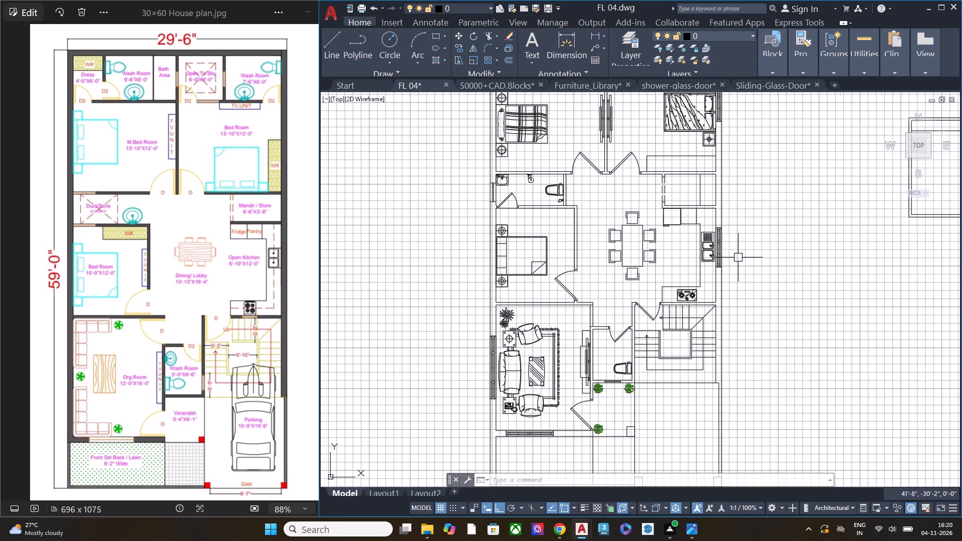
{"action": "scroll", "coordinate": [667, 274], "scroll_direction": "up", "scroll_amount": 1}
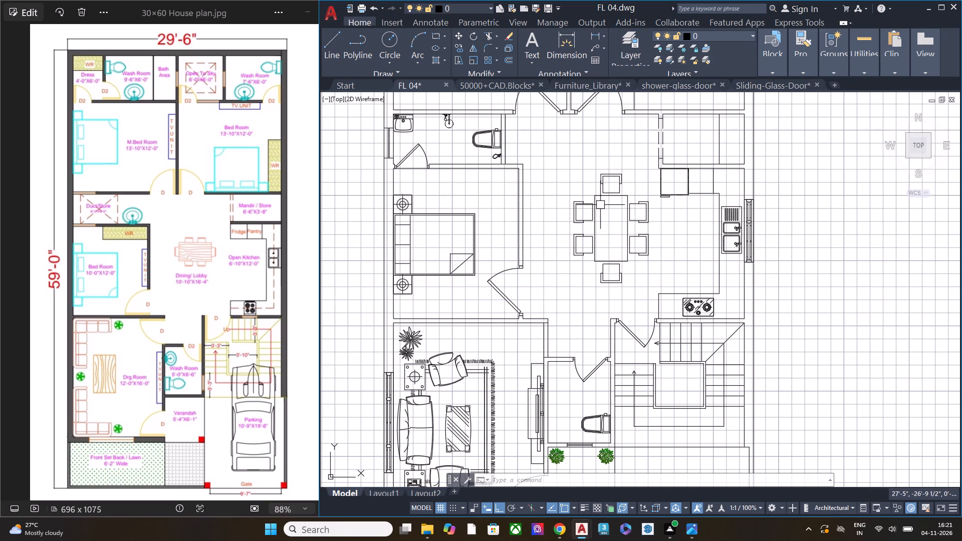
Review the whole furnished plan against the reference image, from the staircase and front setback back to the upper wash rooms.
{"action": "scroll", "coordinate": [680, 229], "scroll_direction": "down", "scroll_amount": 1}
{"action": "middle_click_drag", "start_coordinate": [634, 253], "coordinate": [624, 210]}
{"action": "middle_click_drag", "start_coordinate": [600, 297], "coordinate": [609, 340]}
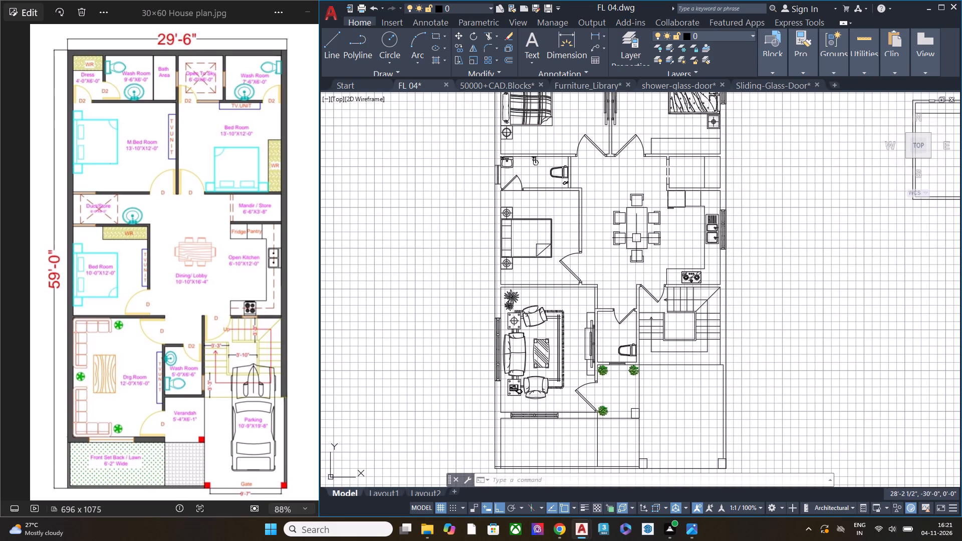
{"action": "middle_click_drag", "start_coordinate": [636, 242], "coordinate": [640, 271]}
{"action": "middle_click_drag", "start_coordinate": [633, 196], "coordinate": [620, 293]}
{"action": "scroll", "coordinate": [649, 232], "scroll_direction": "up", "scroll_amount": 1}
{"action": "scroll", "coordinate": [649, 232], "scroll_direction": "down", "scroll_amount": 1}
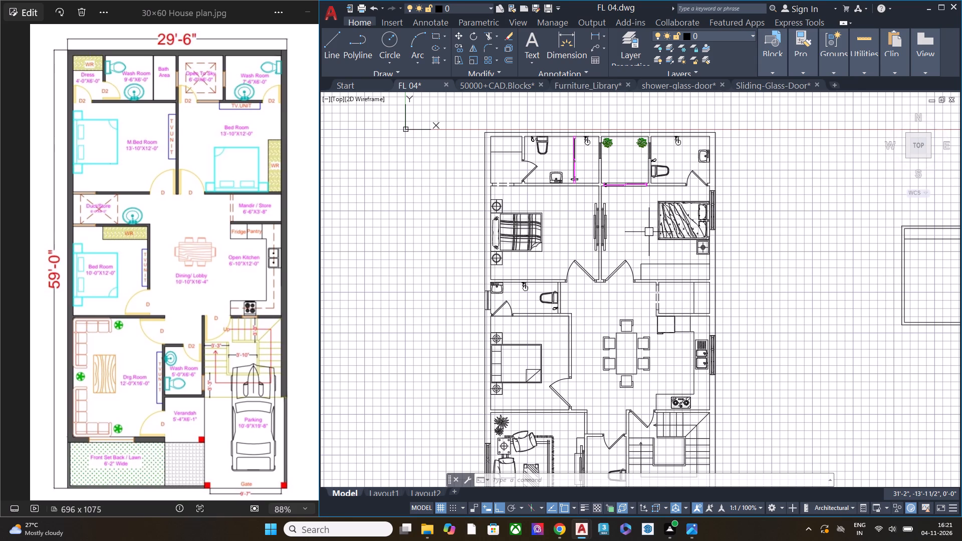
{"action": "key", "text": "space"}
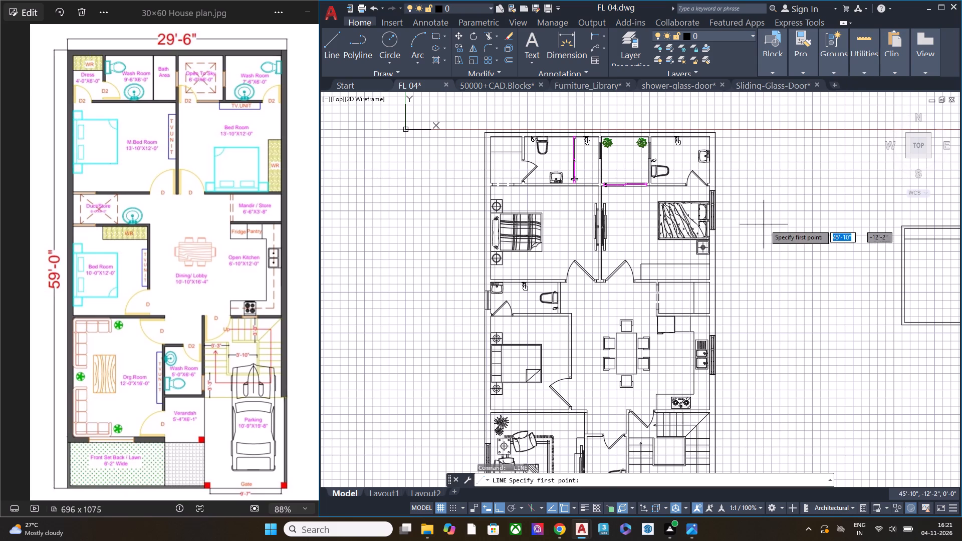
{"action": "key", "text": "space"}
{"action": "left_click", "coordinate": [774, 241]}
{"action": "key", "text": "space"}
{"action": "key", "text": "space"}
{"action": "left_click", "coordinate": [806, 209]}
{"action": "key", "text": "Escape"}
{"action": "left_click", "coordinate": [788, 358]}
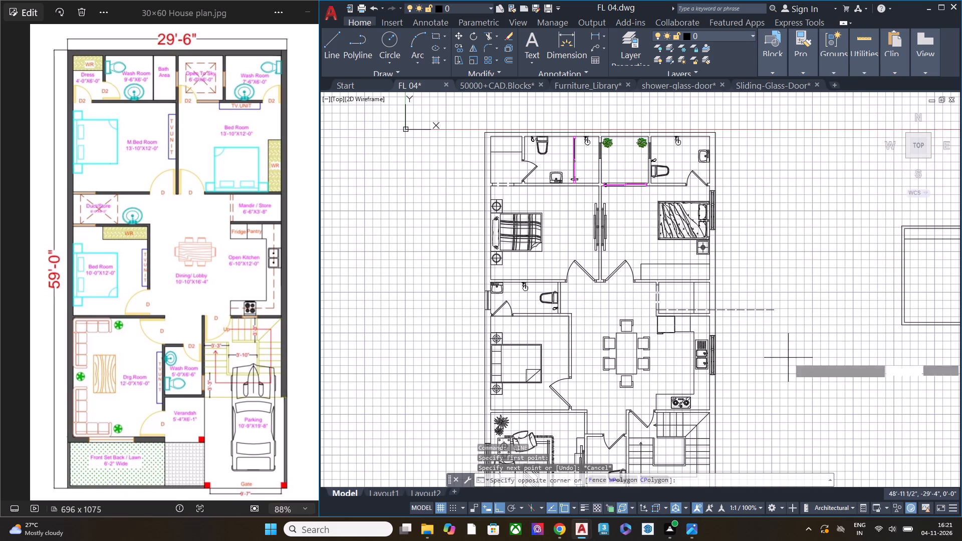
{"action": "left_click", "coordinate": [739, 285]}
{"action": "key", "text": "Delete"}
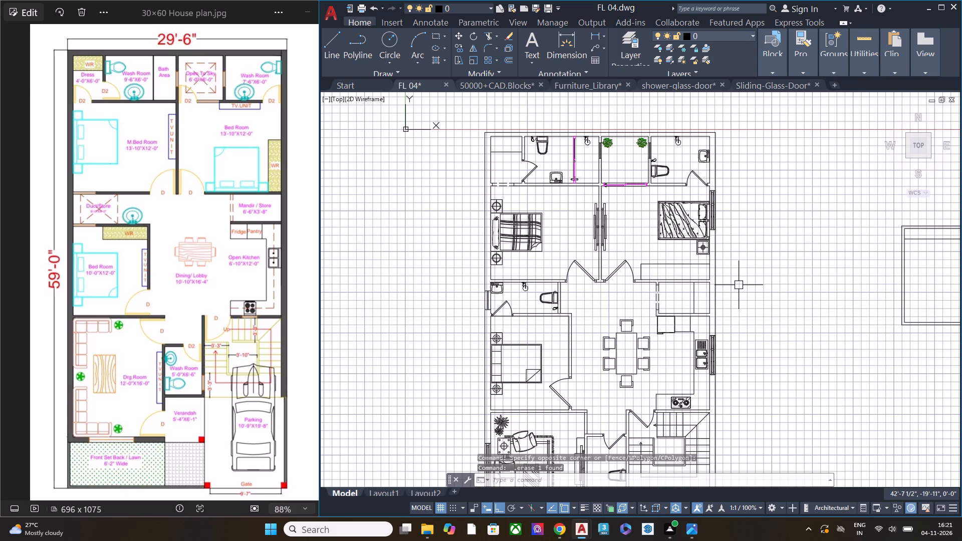
Save the FL 04 drawing.
{"action": "key", "text": "ctrl+s"}
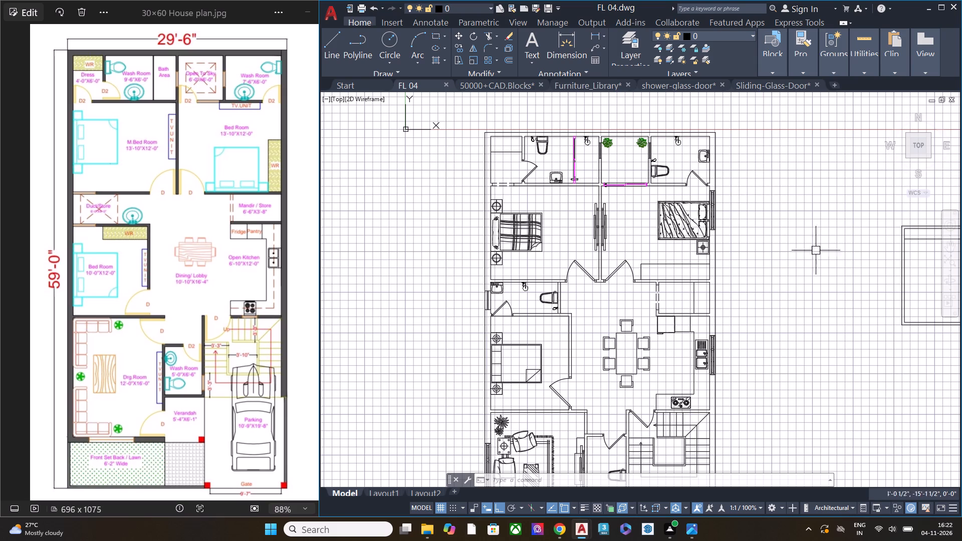
Offset the horizontal line just inside the upper wall of the separate room outline beside the plan 2" downward.
{"action": "middle_click_drag", "start_coordinate": [781, 328], "coordinate": [545, 278]}
{"action": "scroll", "coordinate": [736, 213], "scroll_direction": "up", "scroll_amount": 1}
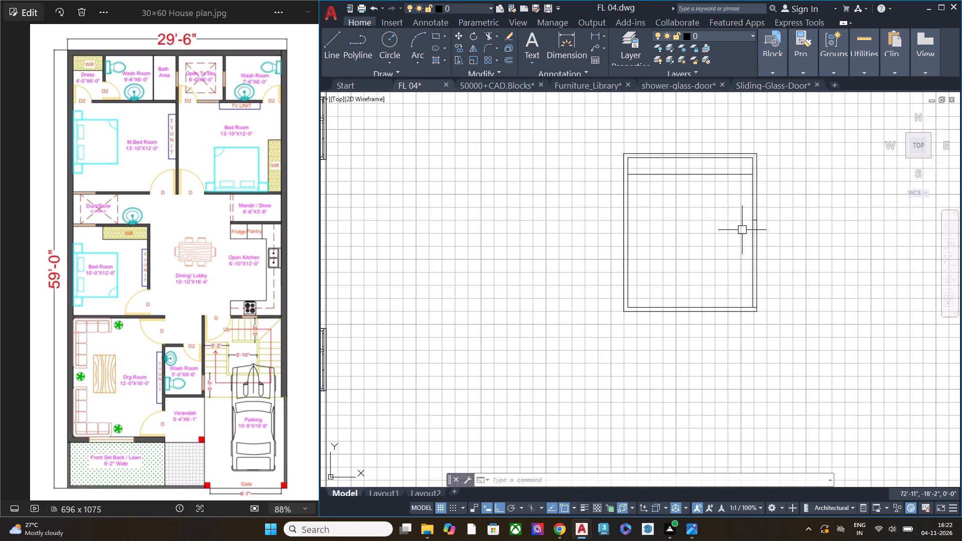
{"action": "middle_click_drag", "start_coordinate": [743, 252], "coordinate": [613, 278]}
{"action": "scroll", "coordinate": [576, 300], "scroll_direction": "up", "scroll_amount": 1}
{"action": "middle_click_drag", "start_coordinate": [553, 311], "coordinate": [640, 342]}
{"action": "scroll", "coordinate": [639, 178], "scroll_direction": "up", "scroll_amount": 1}
{"action": "left_click", "coordinate": [651, 165]}
{"action": "type", "text": "of"}
{"action": "type", "text": "f"}
{"action": "key", "text": "space"}
{"action": "key", "text": "space"}
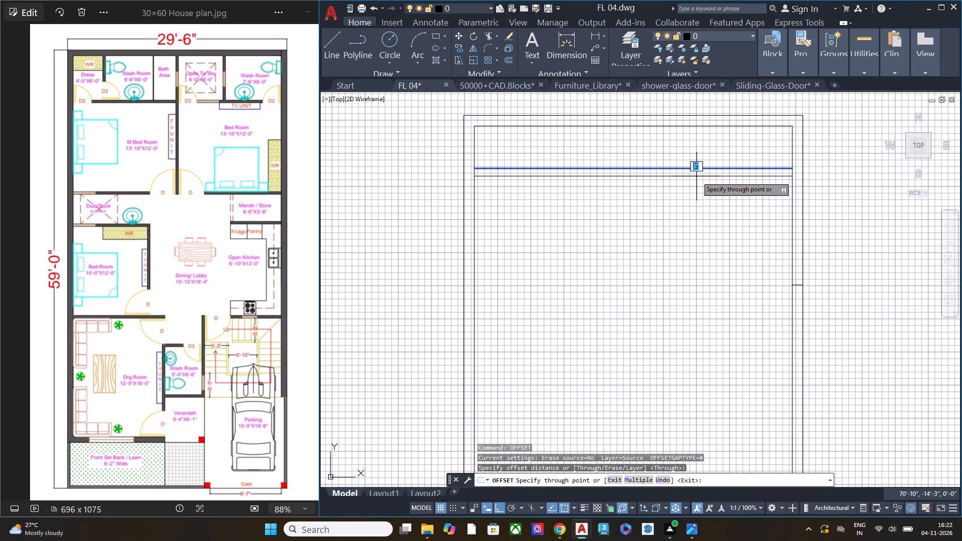
{"action": "type", "text": "2\""}
{"action": "key", "text": "Return"}
{"action": "key", "text": "Escape"}
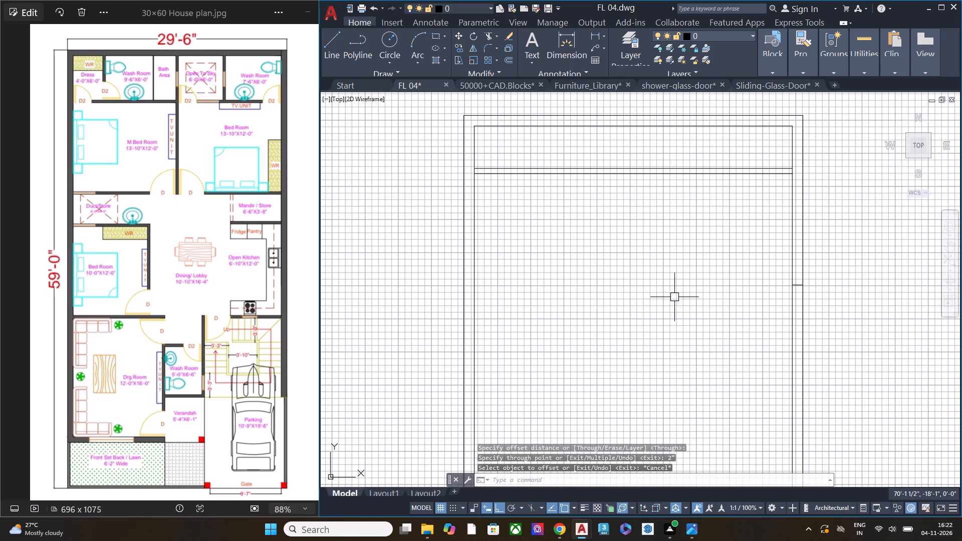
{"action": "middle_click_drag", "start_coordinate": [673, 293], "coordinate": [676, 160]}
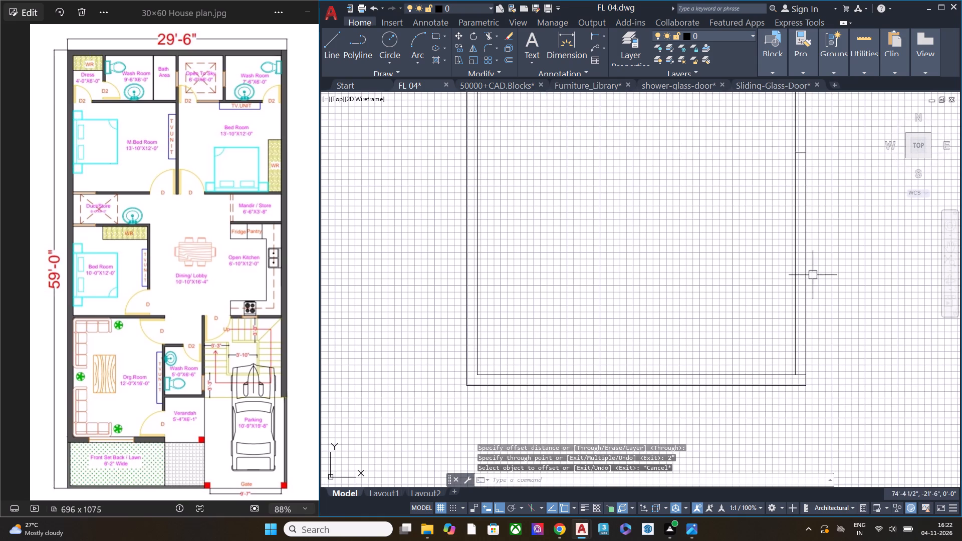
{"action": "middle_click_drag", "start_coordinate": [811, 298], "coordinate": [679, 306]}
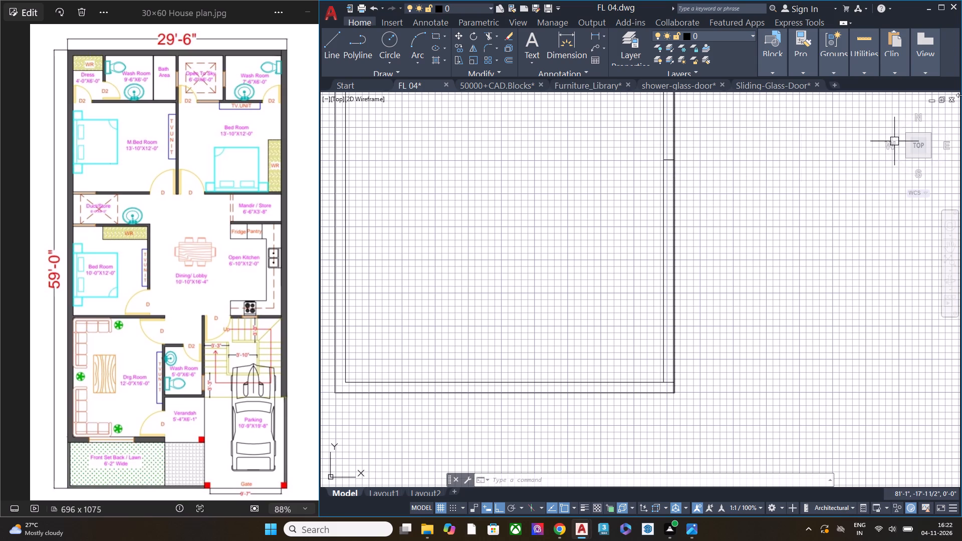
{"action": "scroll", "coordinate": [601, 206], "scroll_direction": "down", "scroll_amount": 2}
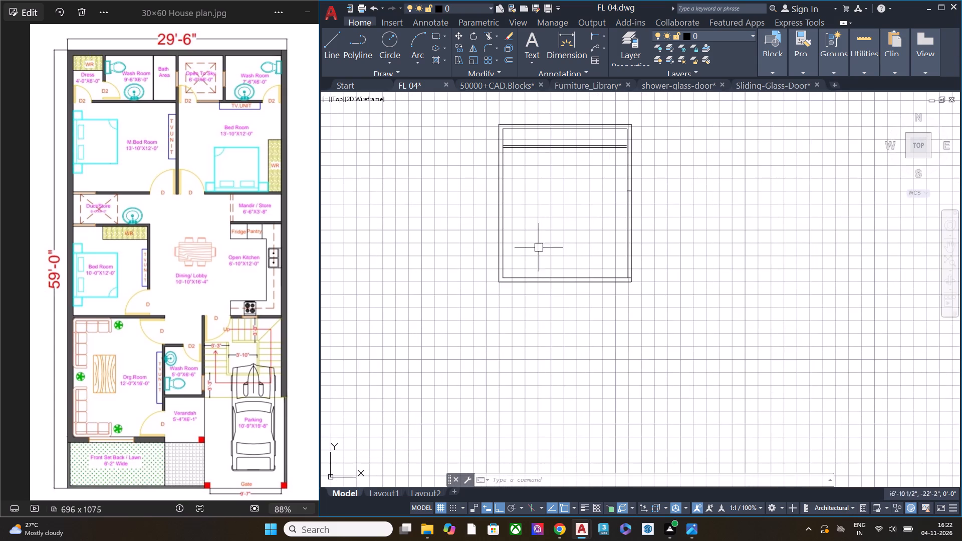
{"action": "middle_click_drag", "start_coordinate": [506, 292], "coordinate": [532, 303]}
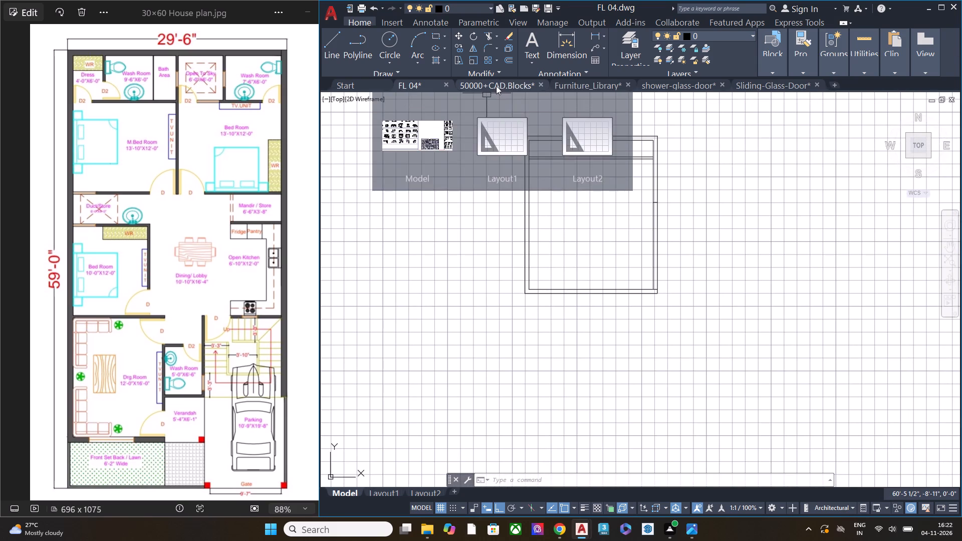
Switch to the 50000+CAD.Blocks drawing and browse its block sheets past the gates and railings towards the bed blocks.
{"action": "left_click", "coordinate": [500, 79]}
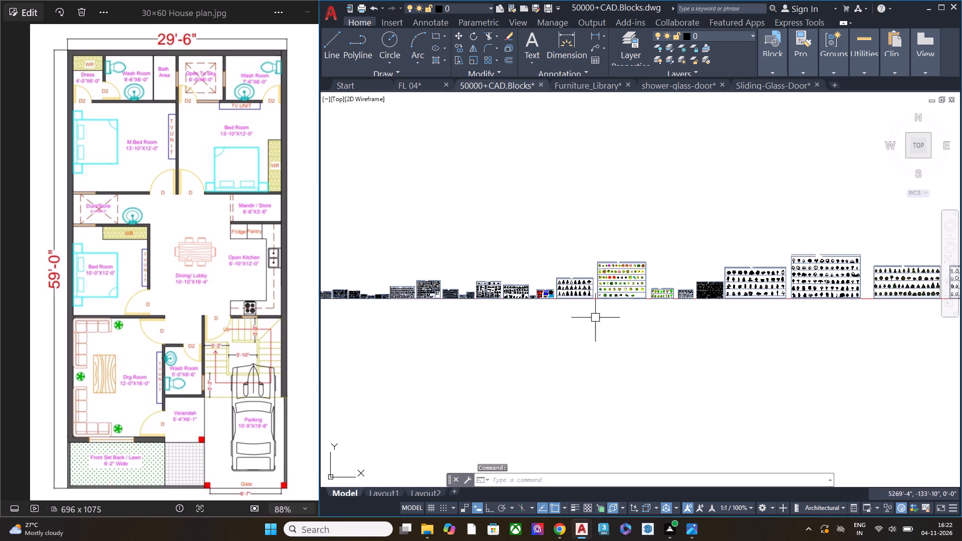
{"action": "scroll", "coordinate": [463, 298], "scroll_direction": "up", "scroll_amount": 7}
{"action": "scroll", "coordinate": [474, 293], "scroll_direction": "down", "scroll_amount": 4}
{"action": "middle_click_drag", "start_coordinate": [464, 293], "coordinate": [623, 292]}
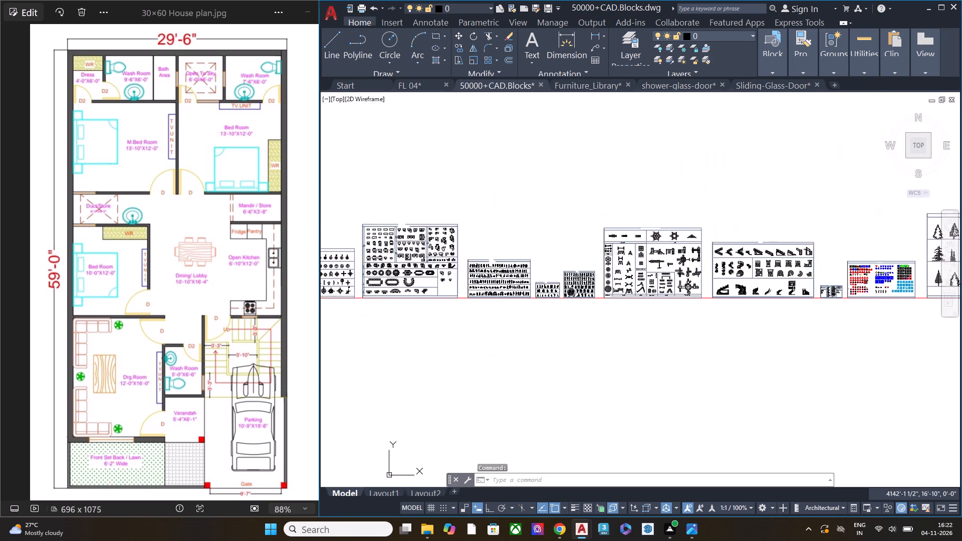
{"action": "middle_click_drag", "start_coordinate": [623, 292], "coordinate": [718, 289]}
{"action": "middle_click_drag", "start_coordinate": [490, 308], "coordinate": [631, 300]}
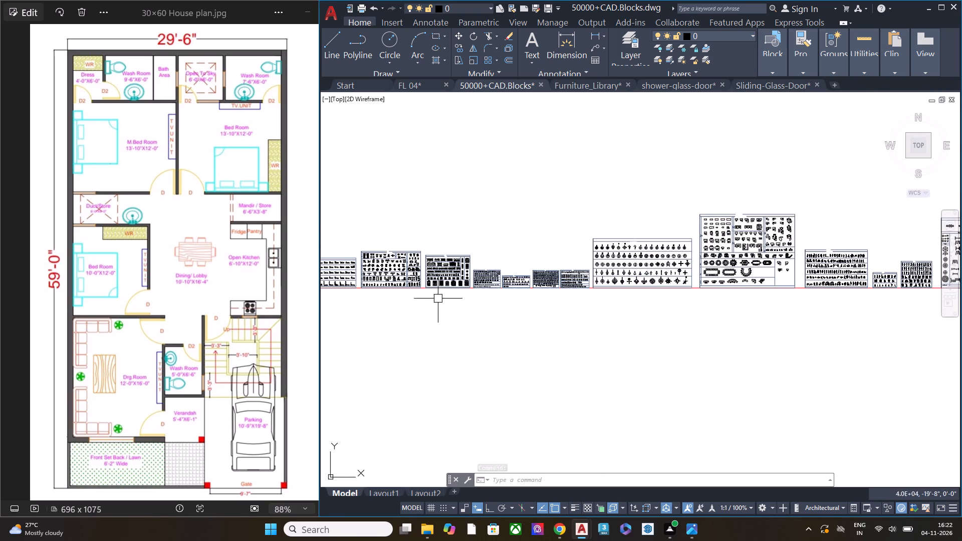
{"action": "scroll", "coordinate": [404, 273], "scroll_direction": "up", "scroll_amount": 3}
{"action": "scroll", "coordinate": [392, 265], "scroll_direction": "down", "scroll_amount": 1}
{"action": "scroll", "coordinate": [392, 265], "scroll_direction": "up", "scroll_amount": 1}
{"action": "scroll", "coordinate": [643, 270], "scroll_direction": "up", "scroll_amount": 3}
{"action": "scroll", "coordinate": [555, 283], "scroll_direction": "down", "scroll_amount": 2}
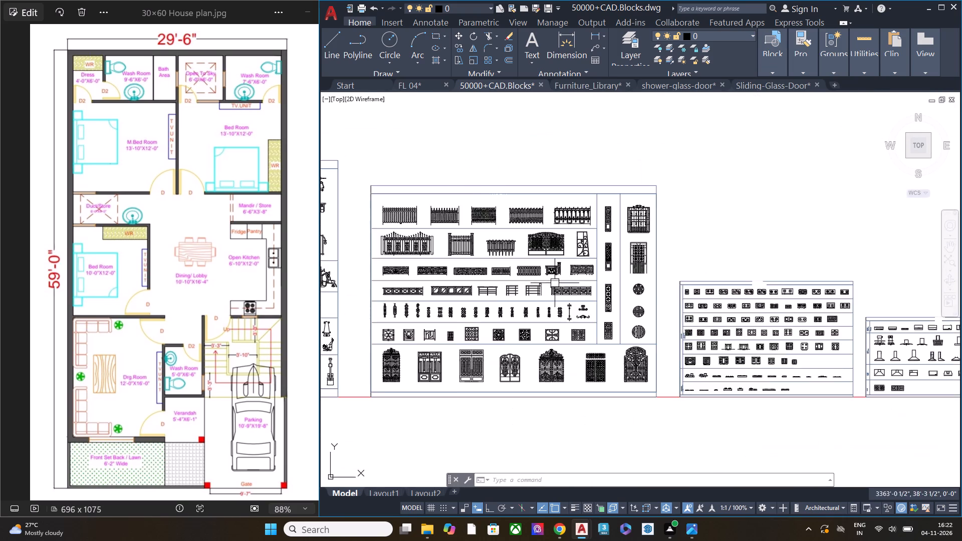
{"action": "middle_click_drag", "start_coordinate": [501, 296], "coordinate": [805, 293]}
{"action": "middle_click_drag", "start_coordinate": [505, 302], "coordinate": [811, 299]}
{"action": "middle_click_drag", "start_coordinate": [497, 297], "coordinate": [720, 293]}
Examine the side-view bed blocks in the rows of the bed elevation sheet.
{"action": "scroll", "coordinate": [493, 288], "scroll_direction": "up", "scroll_amount": 3}
{"action": "scroll", "coordinate": [730, 298], "scroll_direction": "up", "scroll_amount": 1}
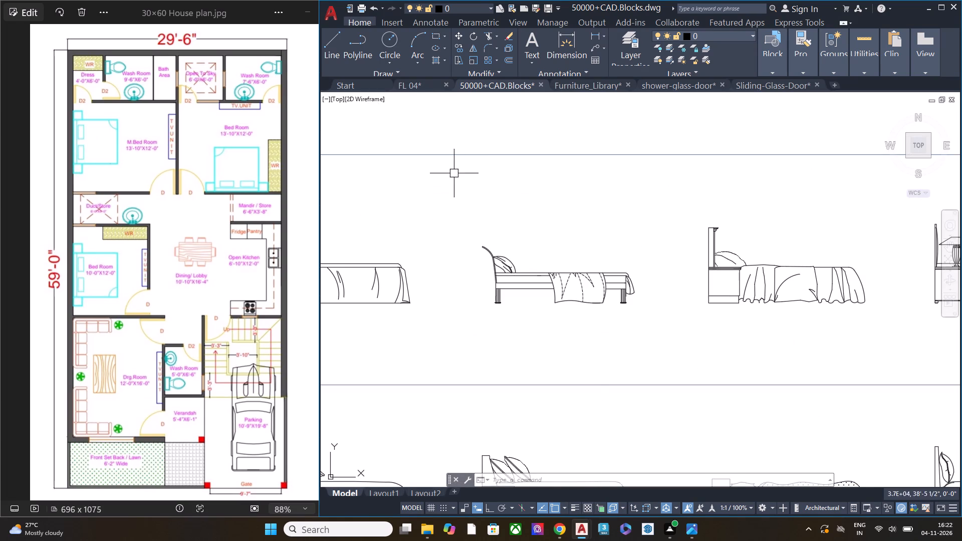
{"action": "scroll", "coordinate": [528, 183], "scroll_direction": "down", "scroll_amount": 4}
{"action": "scroll", "coordinate": [663, 296], "scroll_direction": "up", "scroll_amount": 2}
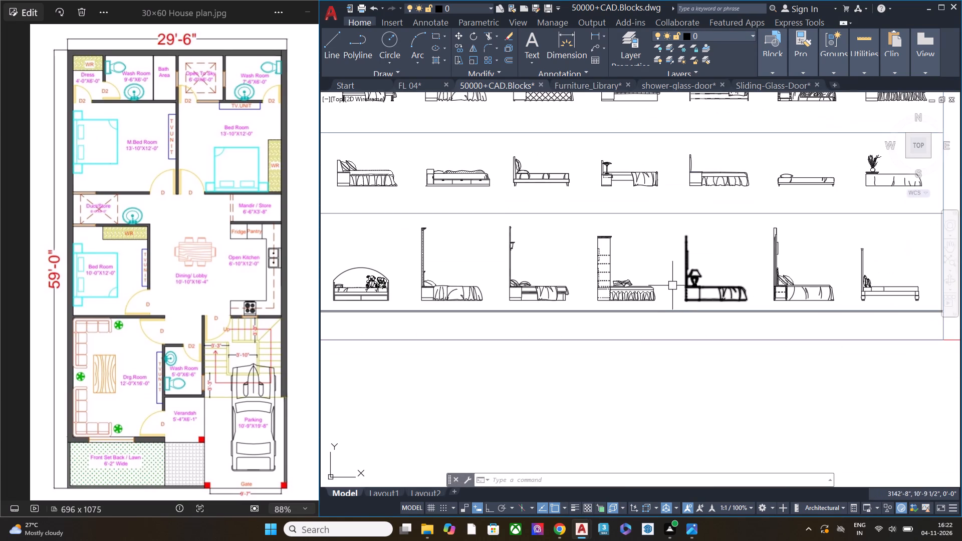
{"action": "scroll", "coordinate": [525, 257], "scroll_direction": "up", "scroll_amount": 1}
{"action": "scroll", "coordinate": [525, 257], "scroll_direction": "down", "scroll_amount": 2}
{"action": "scroll", "coordinate": [525, 257], "scroll_direction": "up", "scroll_amount": 1}
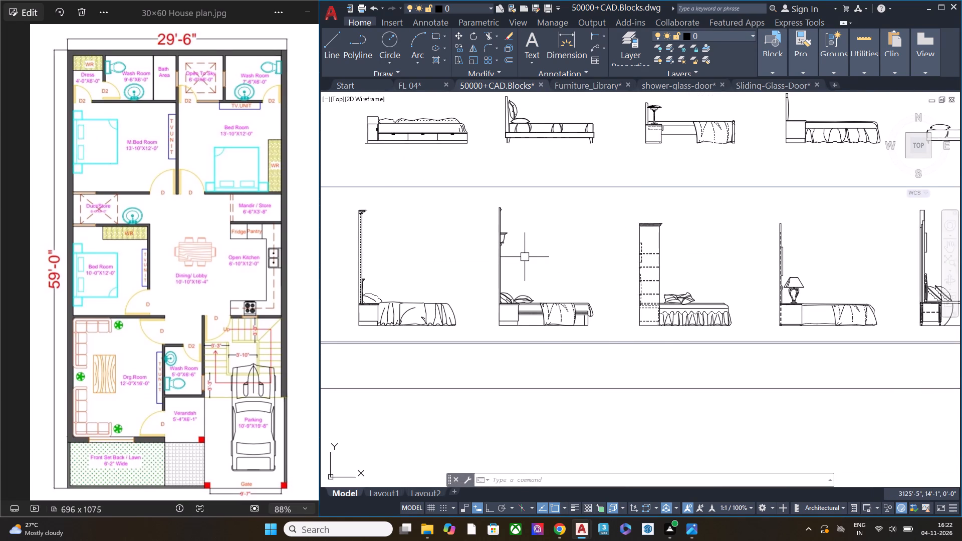
{"action": "scroll", "coordinate": [495, 270], "scroll_direction": "up", "scroll_amount": 3}
{"action": "scroll", "coordinate": [564, 264], "scroll_direction": "down", "scroll_amount": 3}
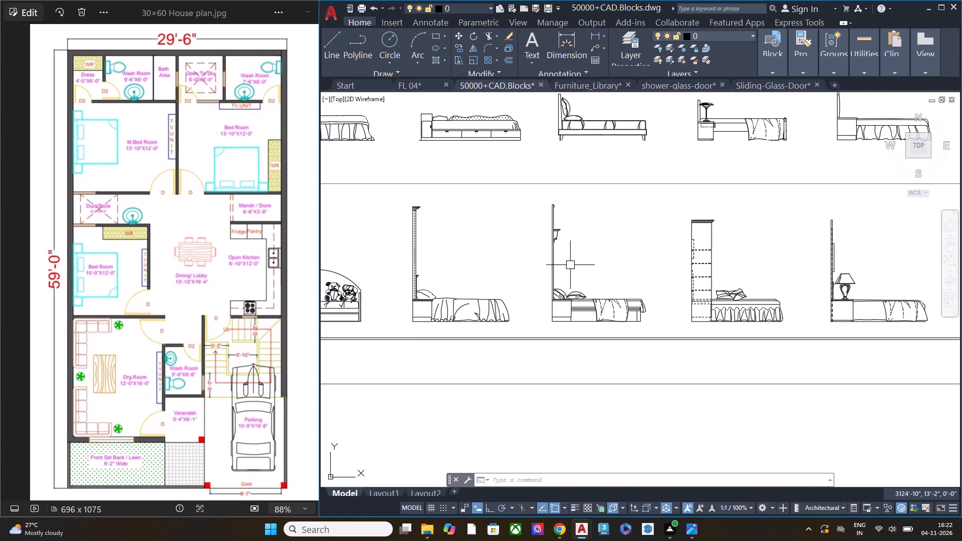
{"action": "scroll", "coordinate": [496, 246], "scroll_direction": "down", "scroll_amount": 2}
{"action": "middle_click_drag", "start_coordinate": [483, 255], "coordinate": [512, 325]}
{"action": "scroll", "coordinate": [483, 255], "scroll_direction": "down", "scroll_amount": 1}
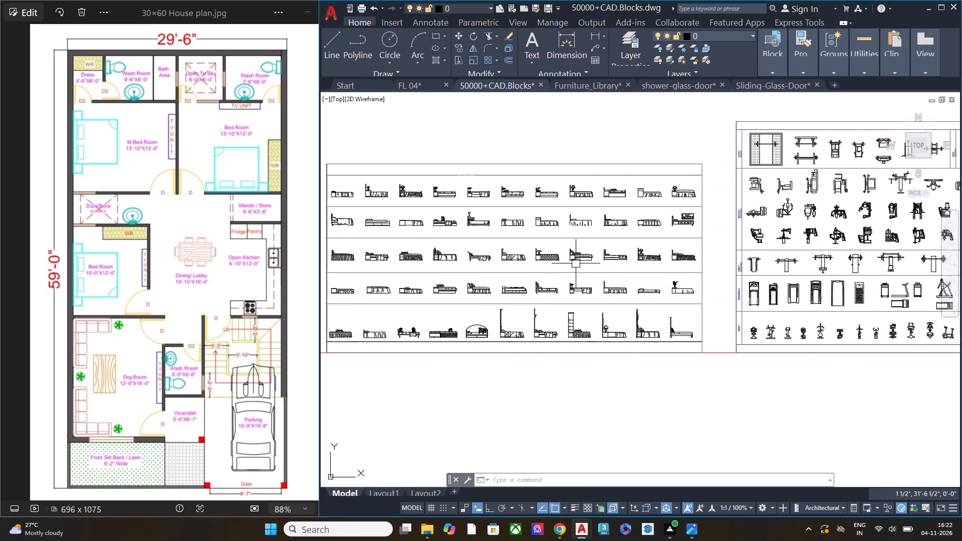
{"action": "scroll", "coordinate": [655, 203], "scroll_direction": "up", "scroll_amount": 3}
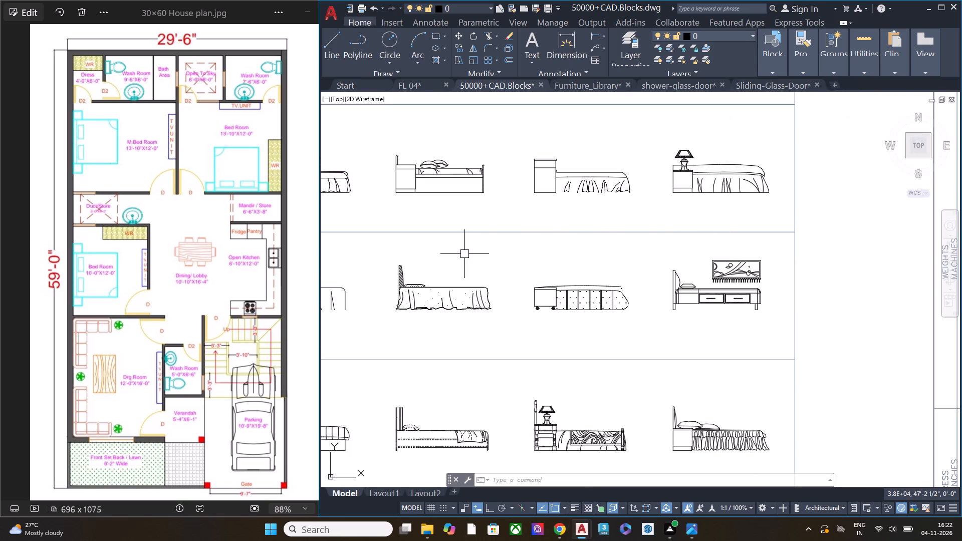
{"action": "scroll", "coordinate": [463, 248], "scroll_direction": "down", "scroll_amount": 5}
Browse the sheets next to the bed elevations, and inspect the side-view bed with the lamp and patterned cover.
{"action": "middle_click_drag", "start_coordinate": [449, 285], "coordinate": [659, 276]}
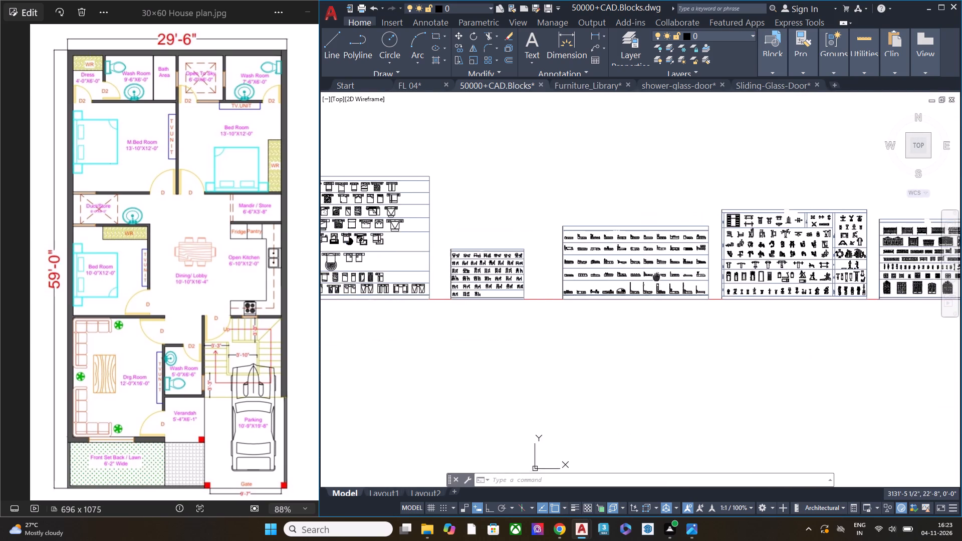
{"action": "middle_click_drag", "start_coordinate": [659, 276], "coordinate": [661, 276]}
{"action": "middle_click_drag", "start_coordinate": [395, 282], "coordinate": [712, 279]}
{"action": "middle_click_drag", "start_coordinate": [655, 287], "coordinate": [502, 303]}
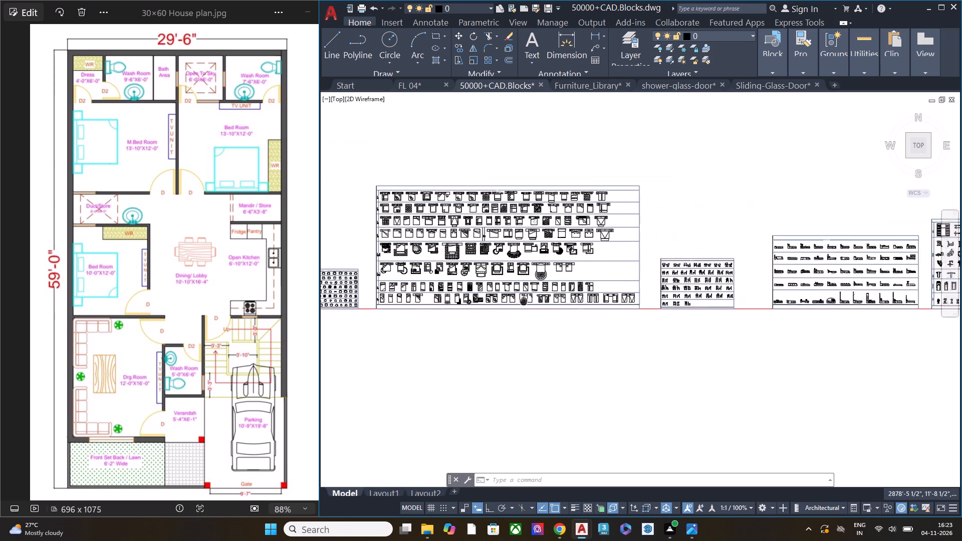
{"action": "middle_click_drag", "start_coordinate": [502, 303], "coordinate": [405, 305]}
{"action": "scroll", "coordinate": [735, 278], "scroll_direction": "up", "scroll_amount": 4}
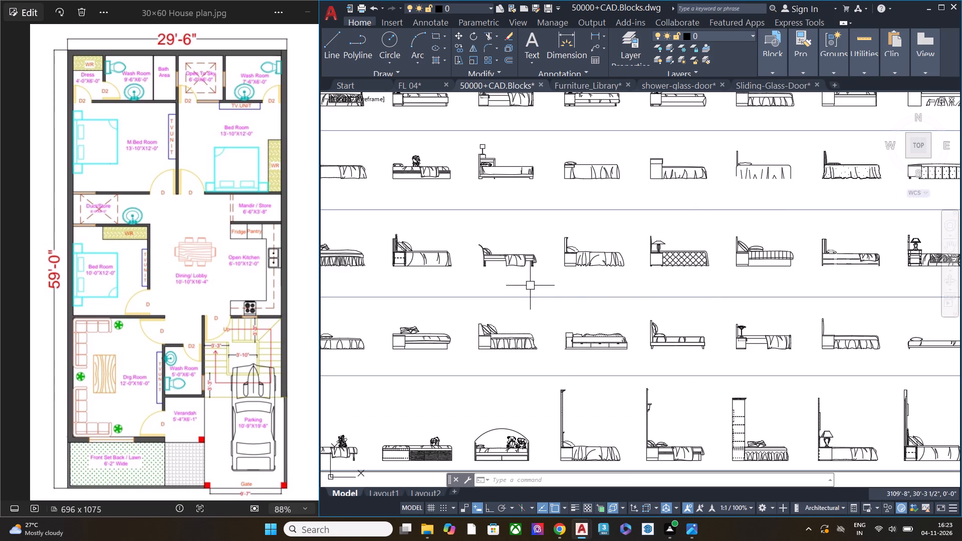
{"action": "scroll", "coordinate": [579, 279], "scroll_direction": "down", "scroll_amount": 1}
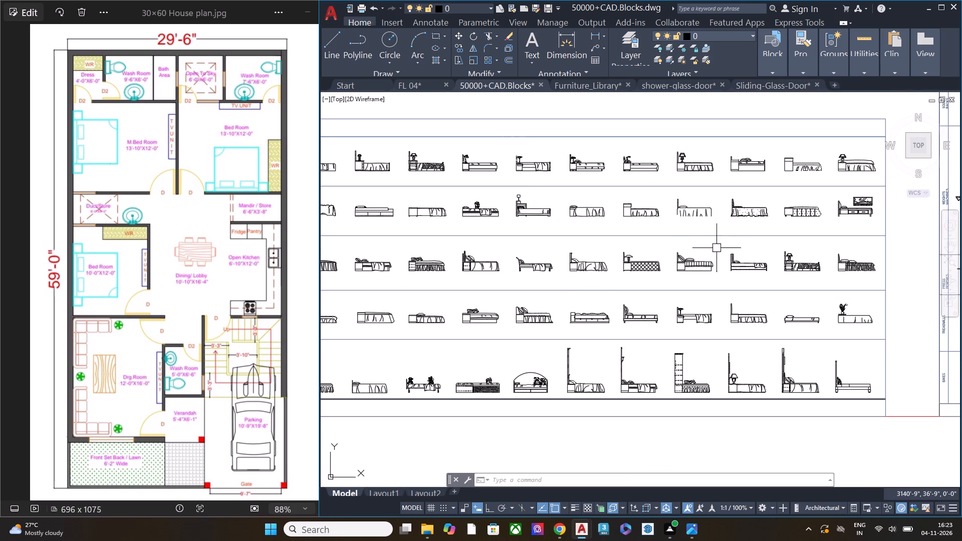
{"action": "scroll", "coordinate": [867, 216], "scroll_direction": "up", "scroll_amount": 3}
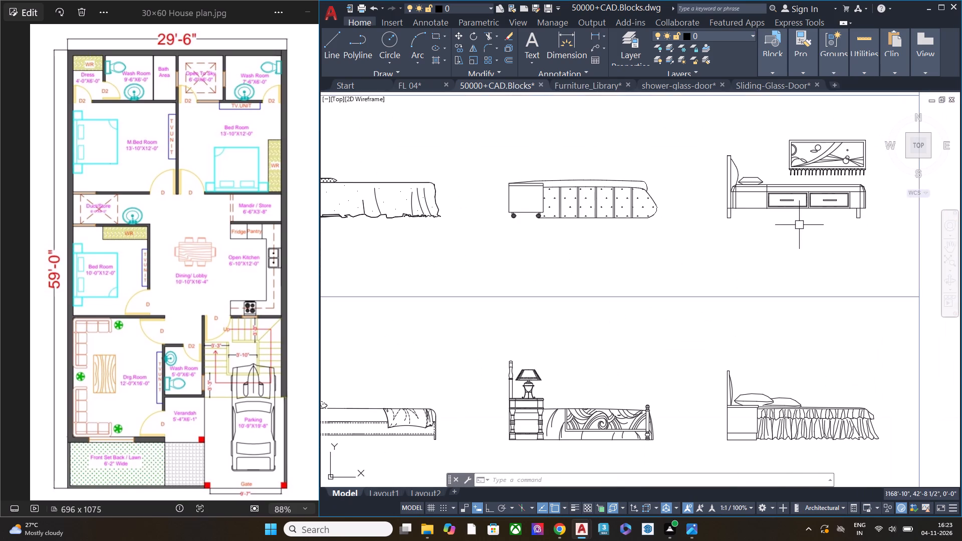
{"action": "scroll", "coordinate": [838, 210], "scroll_direction": "up", "scroll_amount": 2}
{"action": "scroll", "coordinate": [860, 209], "scroll_direction": "down", "scroll_amount": 3}
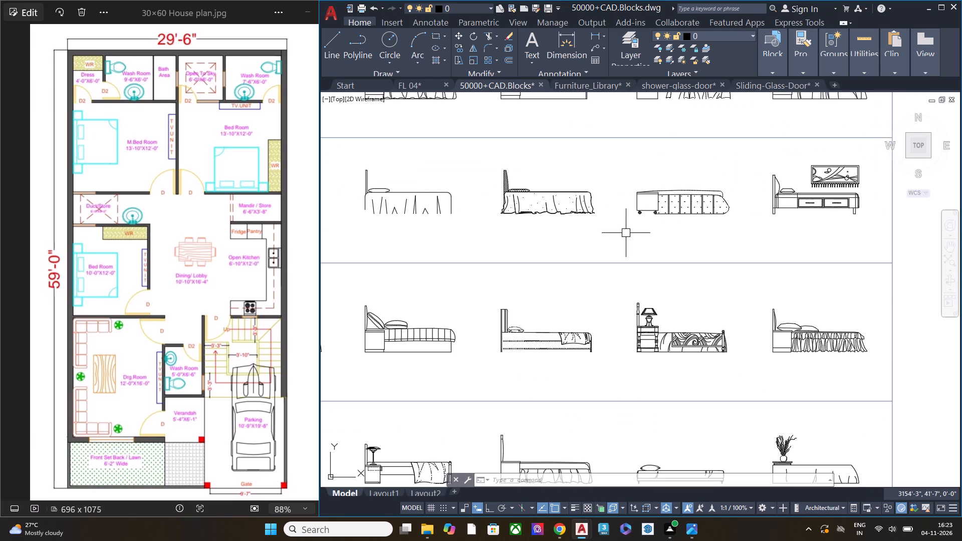
{"action": "middle_click_drag", "start_coordinate": [626, 232], "coordinate": [745, 225]}
{"action": "scroll", "coordinate": [833, 347], "scroll_direction": "up", "scroll_amount": 2}
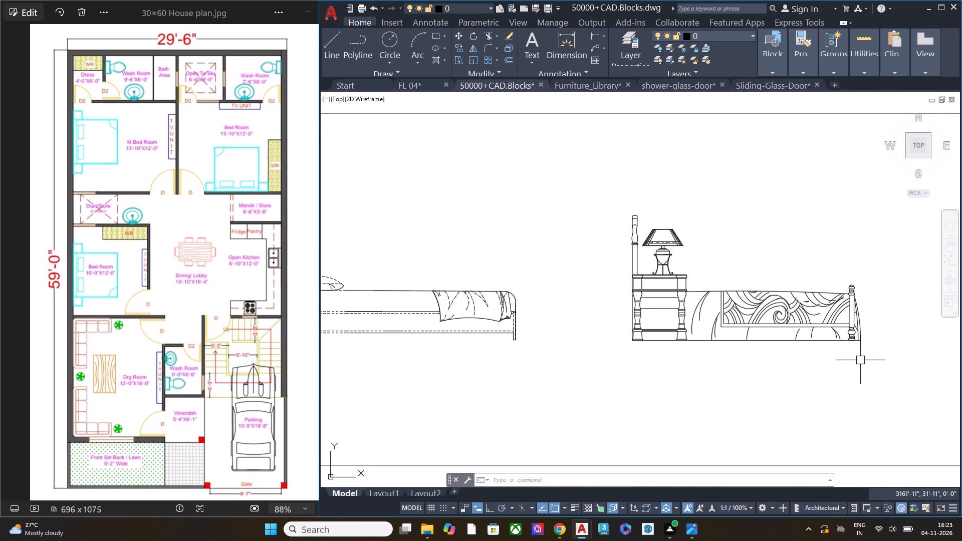
Compare the separate room outline in FL 04 with the bed elevation in 50000+CAD.Blocks, ending in the block library.
{"action": "left_click", "coordinate": [405, 81]}
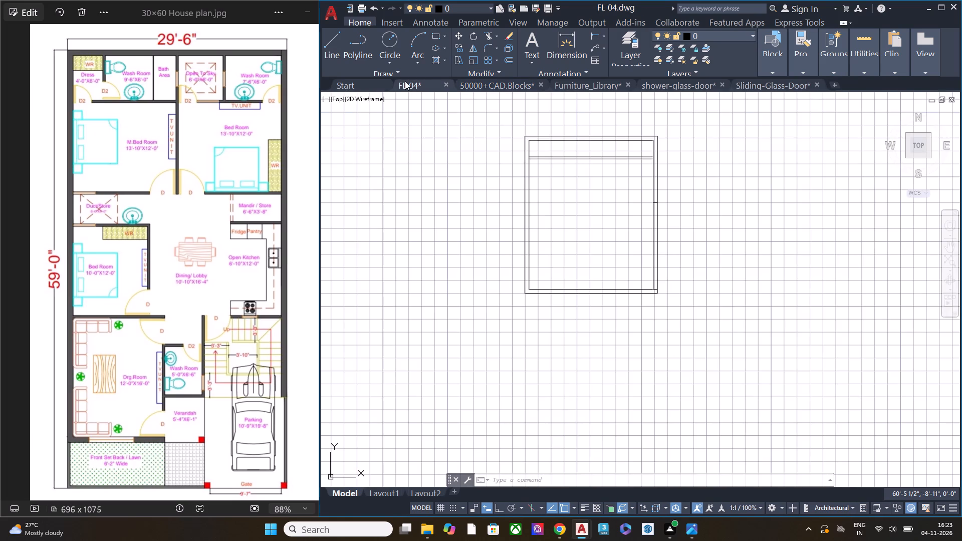
{"action": "left_click", "coordinate": [488, 83]}
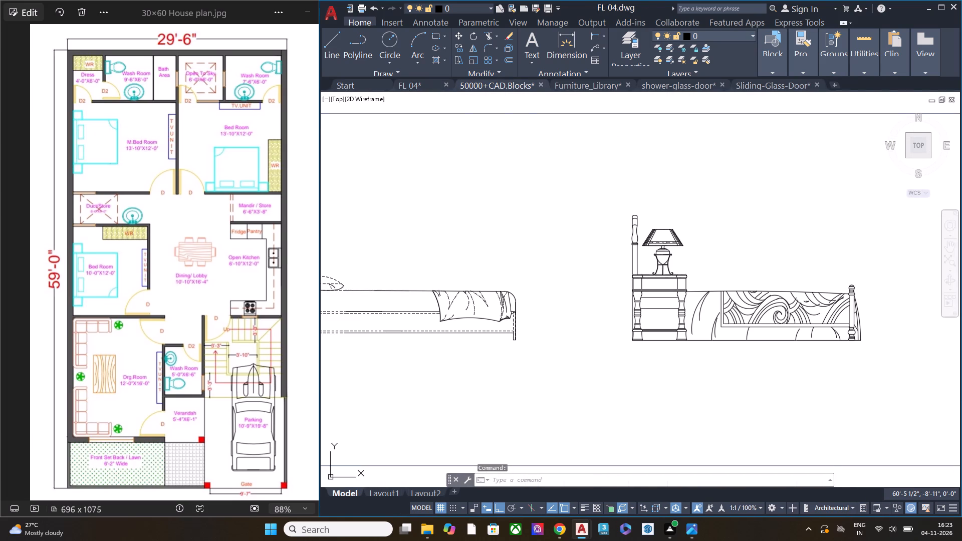
{"action": "left_click", "coordinate": [416, 87]}
{"action": "scroll", "coordinate": [584, 276], "scroll_direction": "down", "scroll_amount": 2}
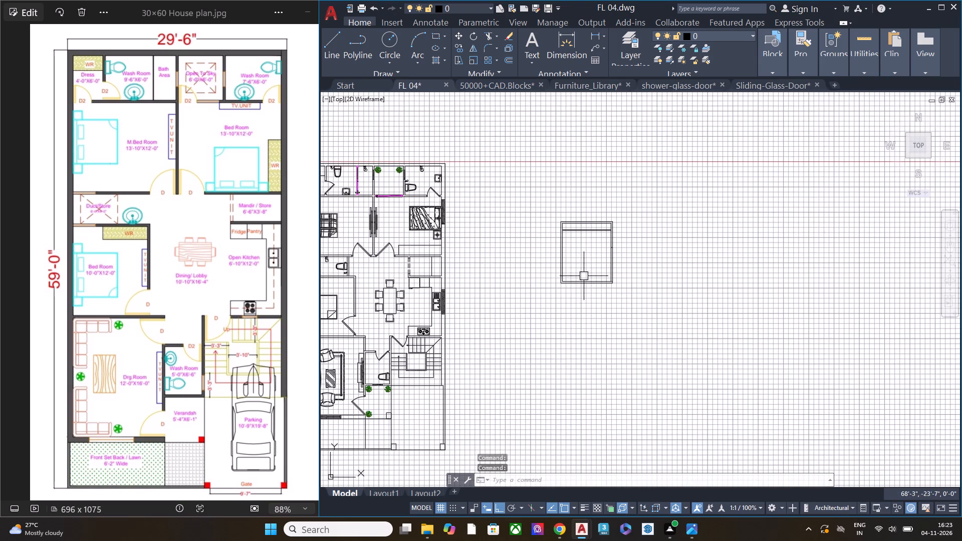
{"action": "middle_click_drag", "start_coordinate": [470, 298], "coordinate": [486, 286]}
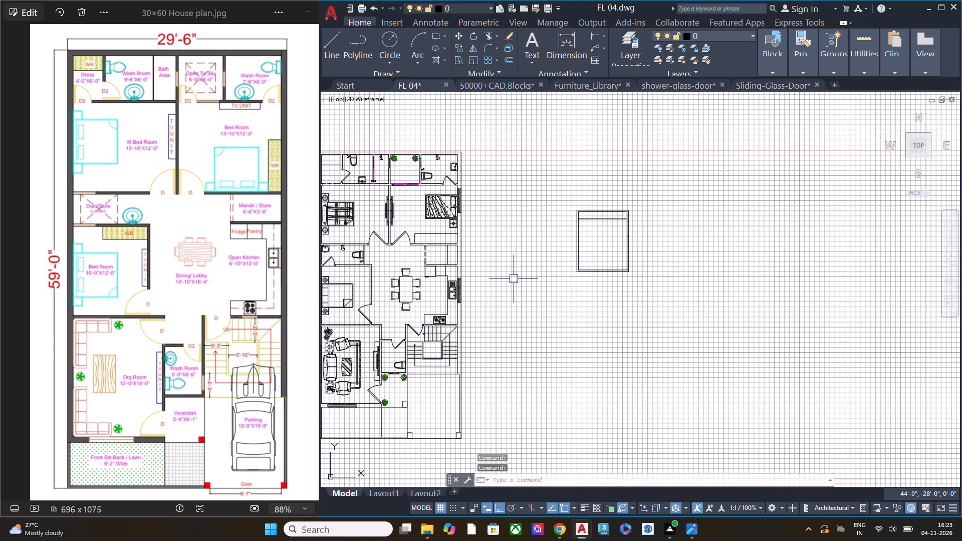
{"action": "left_click", "coordinate": [516, 84]}
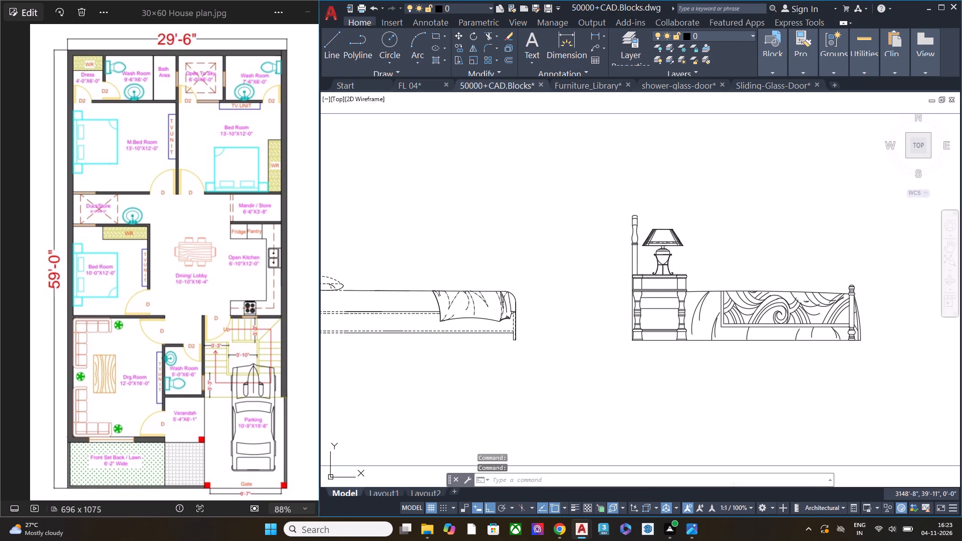
Find and copy the side-view bed block with the table lamp and diamond-patterned cover from the bed elevation sheet.
{"action": "scroll", "coordinate": [666, 244], "scroll_direction": "down", "scroll_amount": 2}
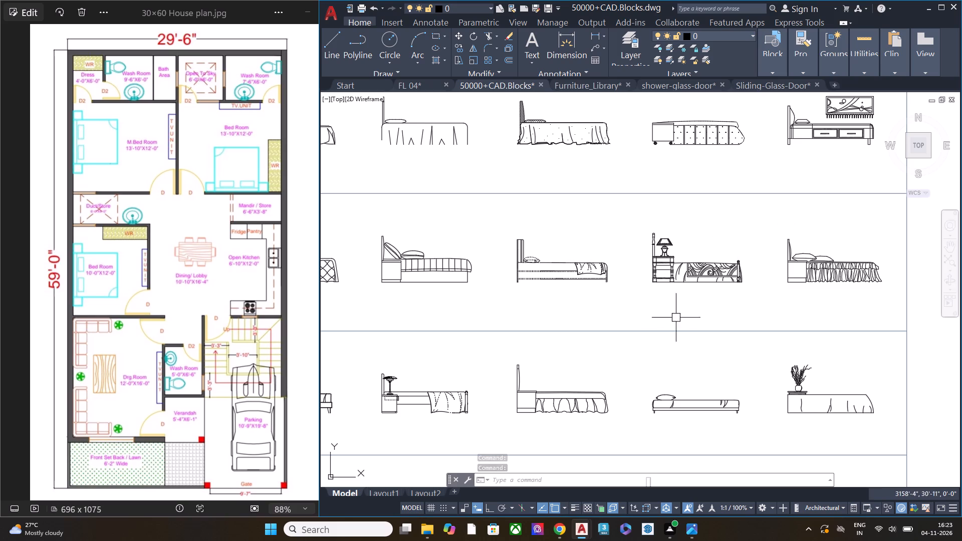
{"action": "middle_click_drag", "start_coordinate": [592, 308], "coordinate": [821, 245]}
{"action": "scroll", "coordinate": [670, 345], "scroll_direction": "up", "scroll_amount": 5}
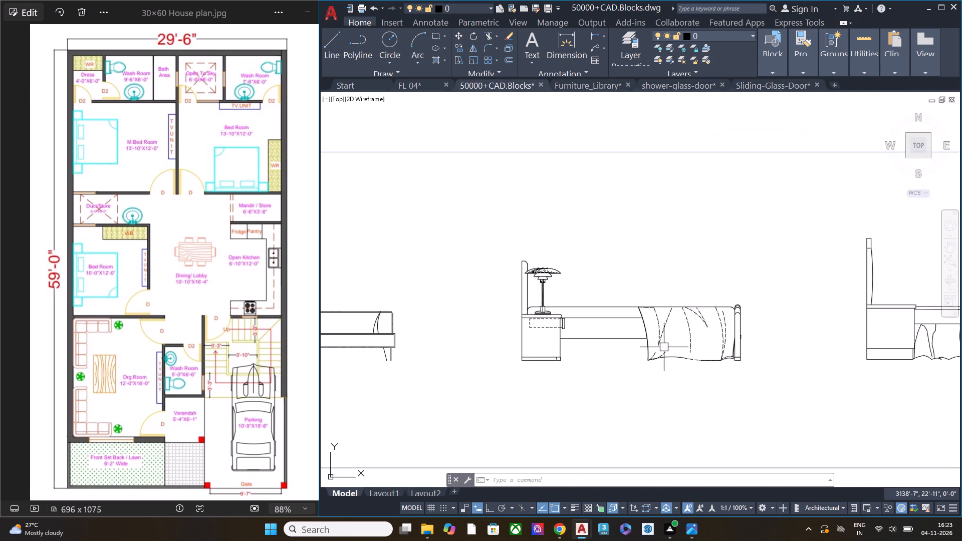
{"action": "scroll", "coordinate": [679, 333], "scroll_direction": "down", "scroll_amount": 1}
{"action": "middle_click_drag", "start_coordinate": [603, 313], "coordinate": [689, 354]}
{"action": "scroll", "coordinate": [729, 244], "scroll_direction": "down", "scroll_amount": 1}
{"action": "middle_click_drag", "start_coordinate": [615, 259], "coordinate": [647, 319]}
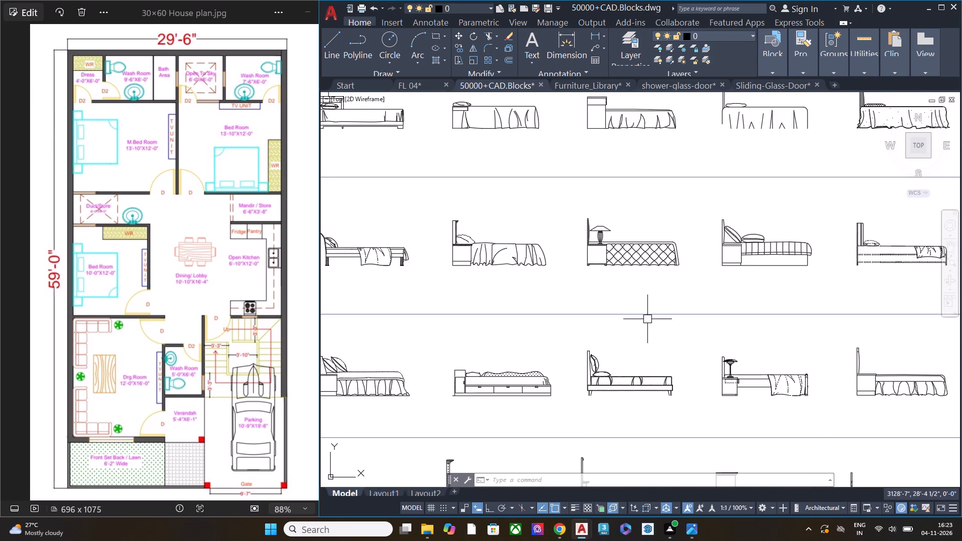
{"action": "scroll", "coordinate": [551, 242], "scroll_direction": "up", "scroll_amount": 2}
{"action": "left_click", "coordinate": [787, 307]}
{"action": "left_click", "coordinate": [731, 242]}
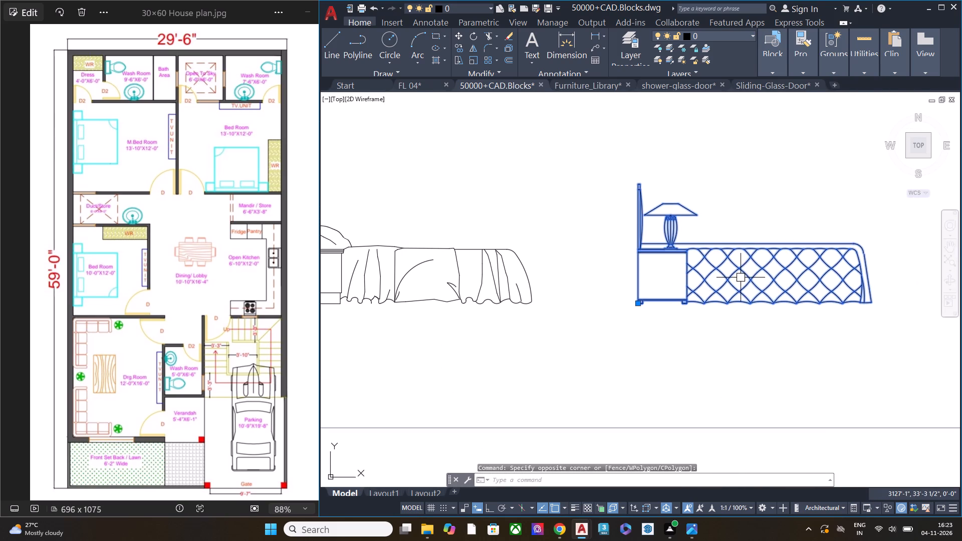
{"action": "key", "text": "ctrl+c"}
Paste the copied bed elevation into FL 04, on the floor line against the inner wall of the separate room outline, and save the drawing.
{"action": "left_click", "coordinate": [428, 81]}
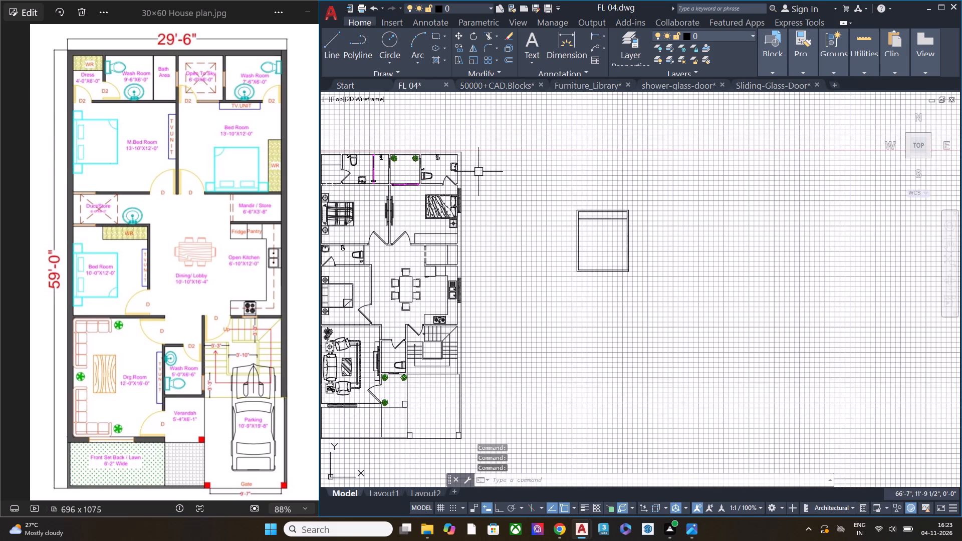
{"action": "key", "text": "ctrl+v"}
{"action": "scroll", "coordinate": [585, 272], "scroll_direction": "up", "scroll_amount": 3}
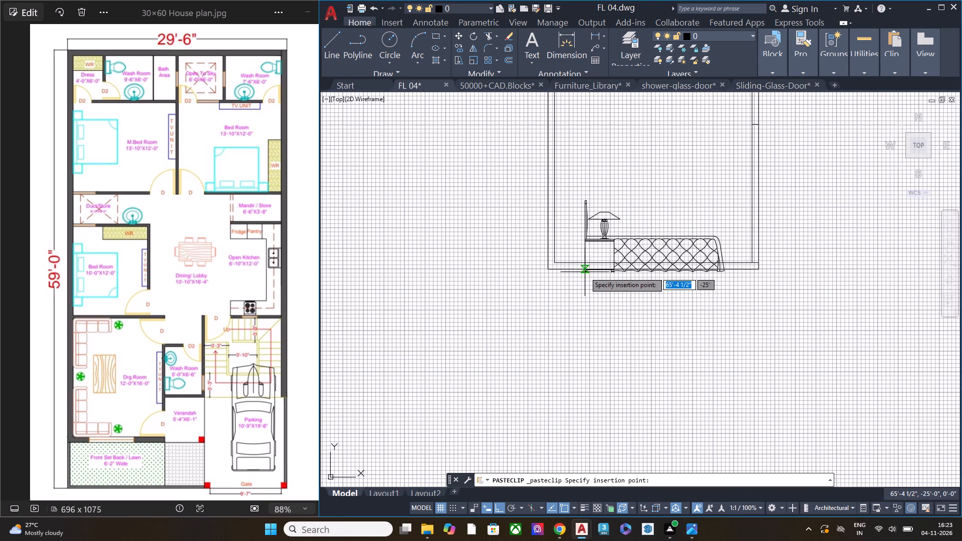
{"action": "scroll", "coordinate": [564, 254], "scroll_direction": "up", "scroll_amount": 1}
{"action": "scroll", "coordinate": [564, 254], "scroll_direction": "down", "scroll_amount": 2}
{"action": "scroll", "coordinate": [564, 254], "scroll_direction": "up", "scroll_amount": 2}
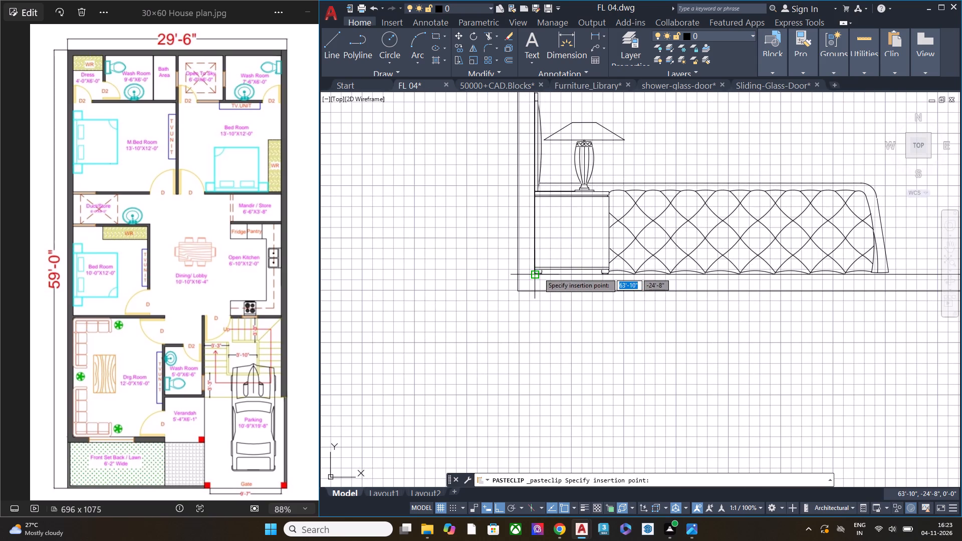
{"action": "left_click", "coordinate": [538, 273]}
{"action": "middle_click_drag", "start_coordinate": [560, 208], "coordinate": [540, 262]}
{"action": "scroll", "coordinate": [589, 263], "scroll_direction": "down", "scroll_amount": 2}
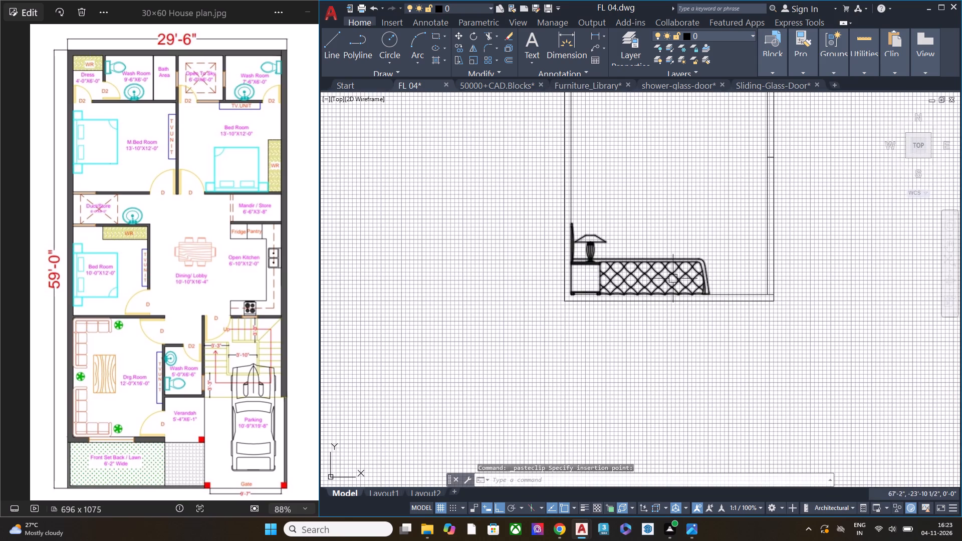
{"action": "middle_click_drag", "start_coordinate": [706, 280], "coordinate": [643, 374]}
{"action": "key", "text": "Escape"}
{"action": "key", "text": "ctrl+s"}
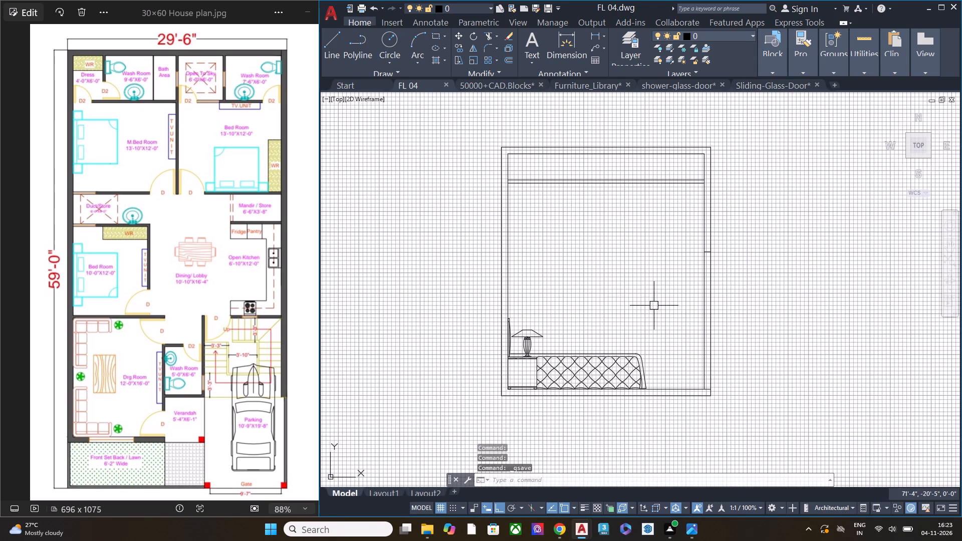
Switch to 50000+CAD.Blocks and browse past the sofa, chair and dining table sheets to the cabinet and furniture elevation sheet.
{"action": "left_click", "coordinate": [493, 82]}
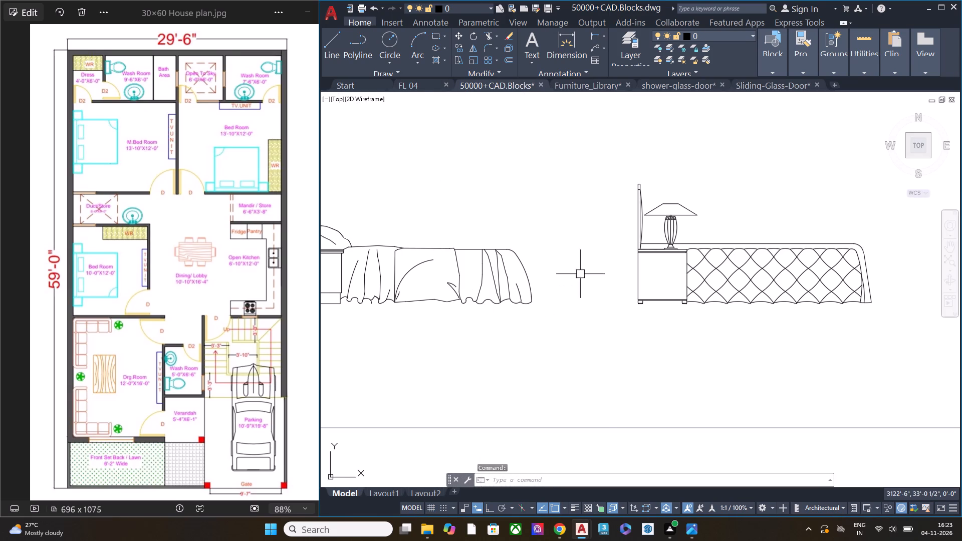
{"action": "scroll", "coordinate": [568, 270], "scroll_direction": "down", "scroll_amount": 5}
{"action": "scroll", "coordinate": [568, 270], "scroll_direction": "up", "scroll_amount": 1}
{"action": "scroll", "coordinate": [569, 272], "scroll_direction": "down", "scroll_amount": 2}
{"action": "middle_click_drag", "start_coordinate": [518, 279], "coordinate": [725, 267]}
{"action": "middle_click_drag", "start_coordinate": [507, 280], "coordinate": [856, 311]}
{"action": "middle_click_drag", "start_coordinate": [562, 304], "coordinate": [833, 300]}
{"action": "middle_click_drag", "start_coordinate": [594, 312], "coordinate": [847, 309]}
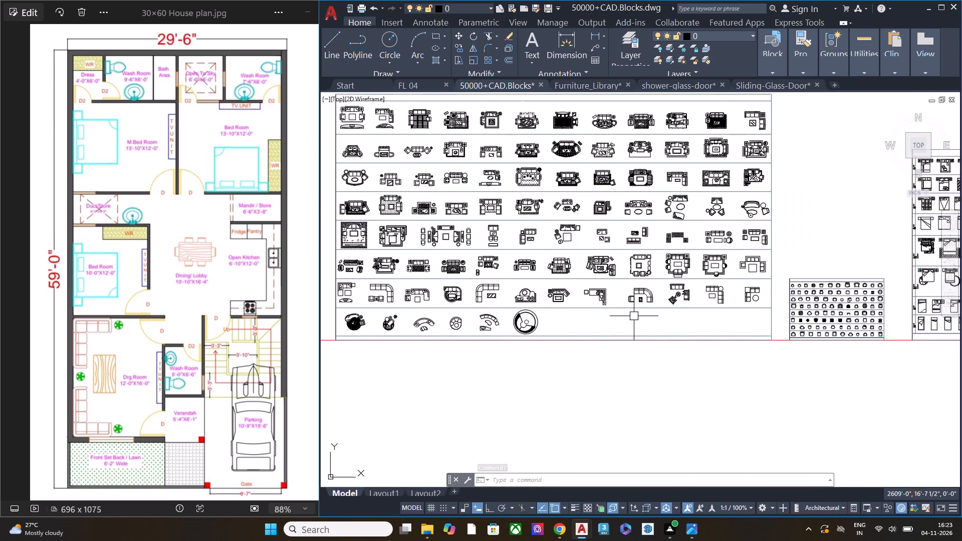
{"action": "middle_click_drag", "start_coordinate": [634, 316], "coordinate": [821, 325]}
{"action": "middle_click_drag", "start_coordinate": [503, 311], "coordinate": [859, 311]}
{"action": "middle_click_drag", "start_coordinate": [617, 314], "coordinate": [932, 309]}
{"action": "middle_click_drag", "start_coordinate": [665, 306], "coordinate": [855, 307]}
{"action": "middle_click_drag", "start_coordinate": [523, 286], "coordinate": [876, 282]}
{"action": "middle_click_drag", "start_coordinate": [547, 280], "coordinate": [747, 282]}
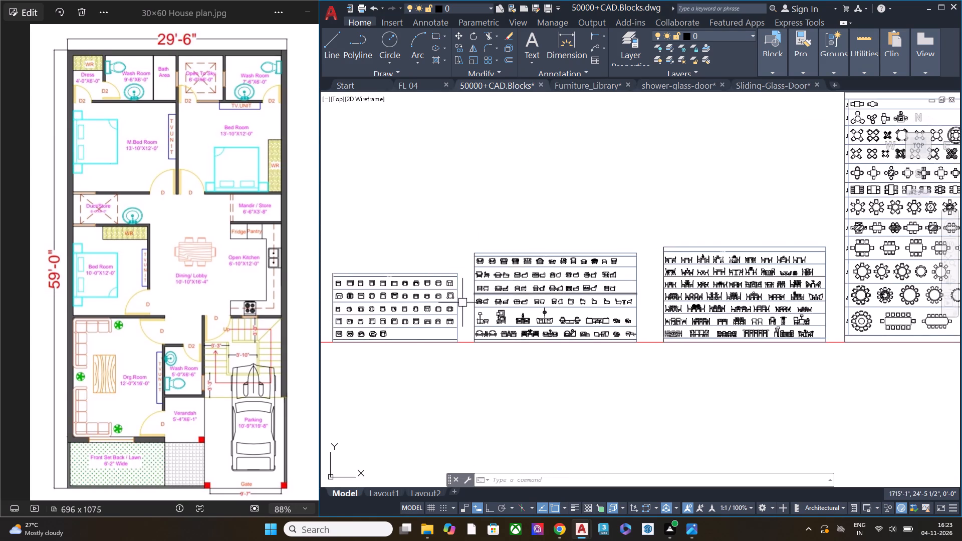
{"action": "middle_click_drag", "start_coordinate": [474, 303], "coordinate": [658, 305]}
{"action": "middle_click_drag", "start_coordinate": [434, 320], "coordinate": [641, 318]}
{"action": "middle_click_drag", "start_coordinate": [486, 290], "coordinate": [717, 297]}
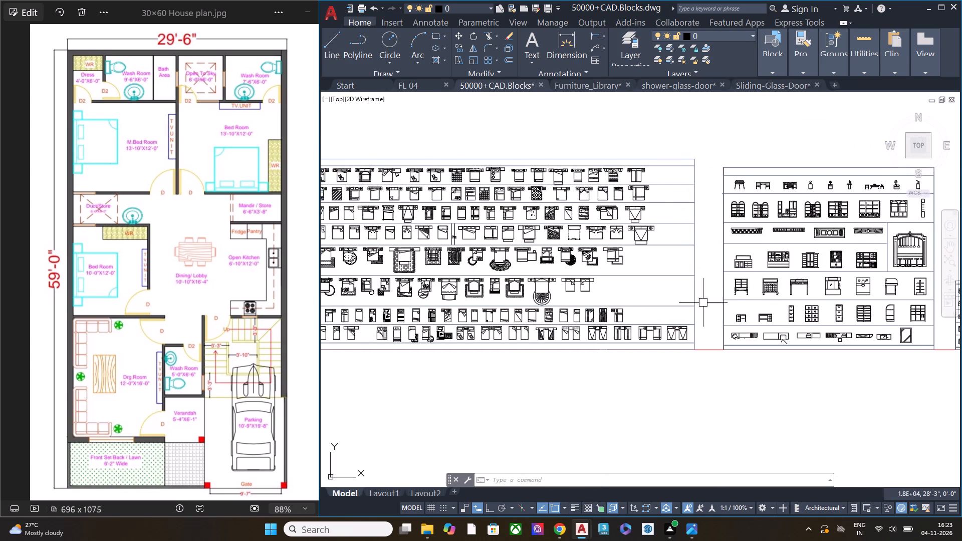
Examine the cabinet, bookcase and dresser blocks on the furniture elevation sheet.
{"action": "scroll", "coordinate": [807, 299], "scroll_direction": "up", "scroll_amount": 3}
{"action": "middle_click_drag", "start_coordinate": [747, 359], "coordinate": [564, 389]}
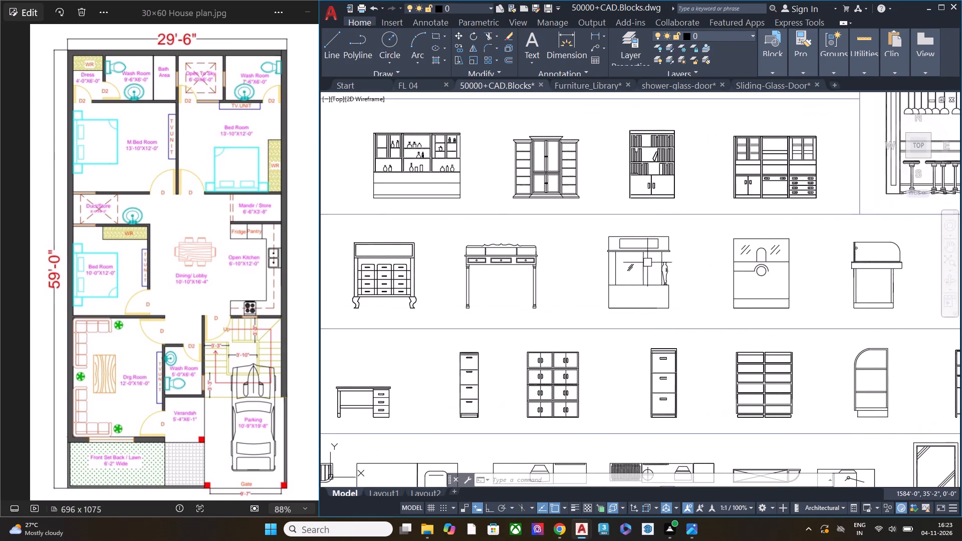
{"action": "middle_click_drag", "start_coordinate": [663, 243], "coordinate": [697, 345]}
{"action": "middle_click_drag", "start_coordinate": [732, 265], "coordinate": [724, 324]}
{"action": "scroll", "coordinate": [849, 332], "scroll_direction": "up", "scroll_amount": 3}
{"action": "scroll", "coordinate": [868, 336], "scroll_direction": "down", "scroll_amount": 2}
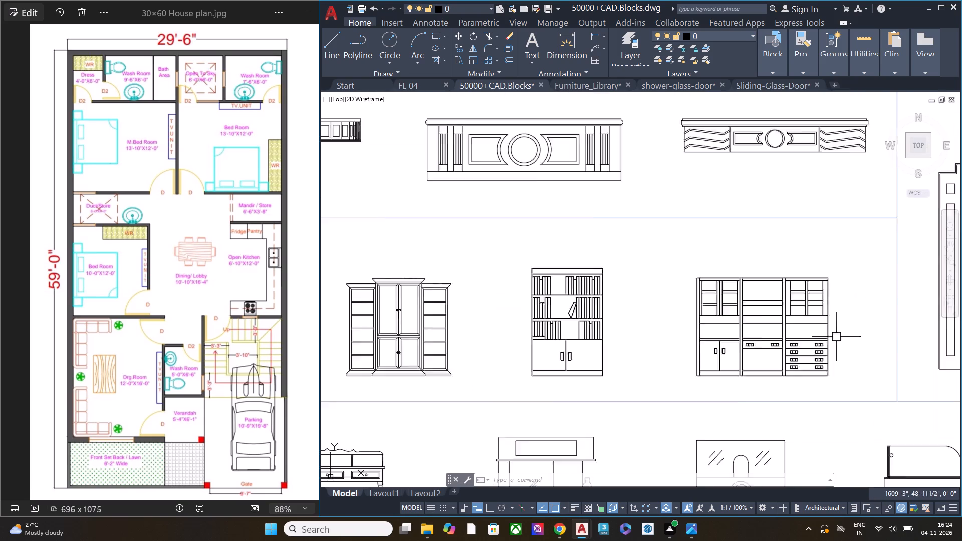
{"action": "scroll", "coordinate": [830, 337], "scroll_direction": "down", "scroll_amount": 1}
{"action": "middle_click_drag", "start_coordinate": [763, 272], "coordinate": [791, 356]}
{"action": "middle_click_drag", "start_coordinate": [633, 290], "coordinate": [958, 278]}
{"action": "scroll", "coordinate": [739, 255], "scroll_direction": "down", "scroll_amount": 2}
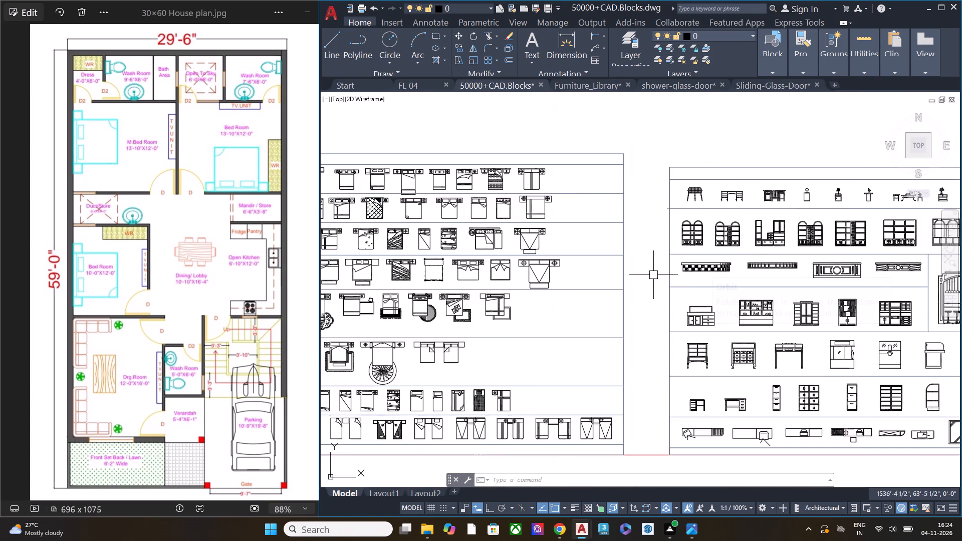
Browse past the bed plan sheet and the sheets beyond it to the single-door elevation blocks.
{"action": "middle_click_drag", "start_coordinate": [658, 274], "coordinate": [820, 272]}
{"action": "scroll", "coordinate": [662, 265], "scroll_direction": "down", "scroll_amount": 1}
{"action": "middle_click_drag", "start_coordinate": [532, 279], "coordinate": [846, 274]}
{"action": "middle_click_drag", "start_coordinate": [514, 285], "coordinate": [915, 280]}
{"action": "middle_click_drag", "start_coordinate": [603, 297], "coordinate": [952, 241]}
{"action": "middle_click_drag", "start_coordinate": [645, 263], "coordinate": [958, 268]}
{"action": "middle_click_drag", "start_coordinate": [592, 267], "coordinate": [940, 273]}
{"action": "scroll", "coordinate": [603, 254], "scroll_direction": "up", "scroll_amount": 2}
{"action": "scroll", "coordinate": [580, 249], "scroll_direction": "down", "scroll_amount": 2}
{"action": "scroll", "coordinate": [580, 240], "scroll_direction": "up", "scroll_amount": 4}
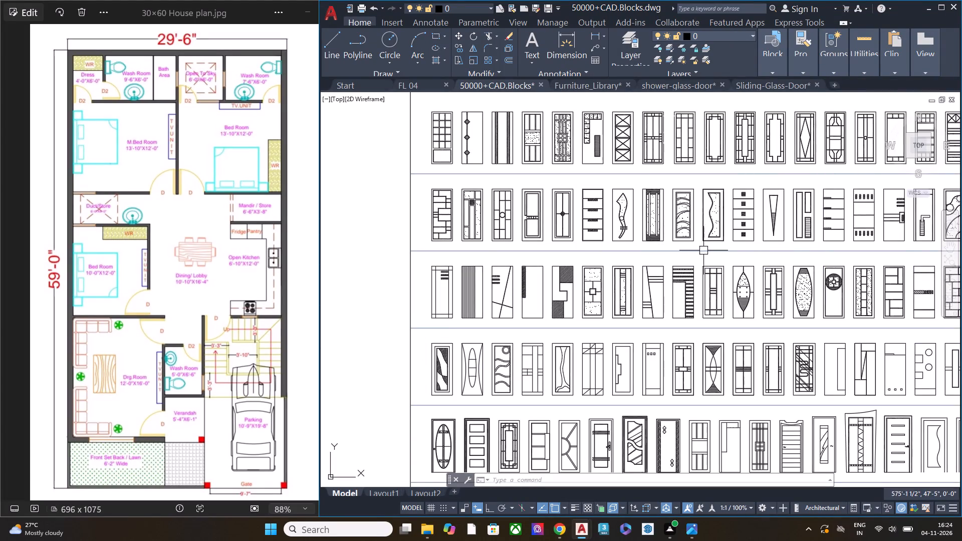
Switch to FL 04 and inspect the bedrooms and their door positions in the furnished plan.
{"action": "left_click", "coordinate": [403, 83]}
{"action": "scroll", "coordinate": [530, 215], "scroll_direction": "down", "scroll_amount": 2}
{"action": "middle_click_drag", "start_coordinate": [513, 226], "coordinate": [724, 216]}
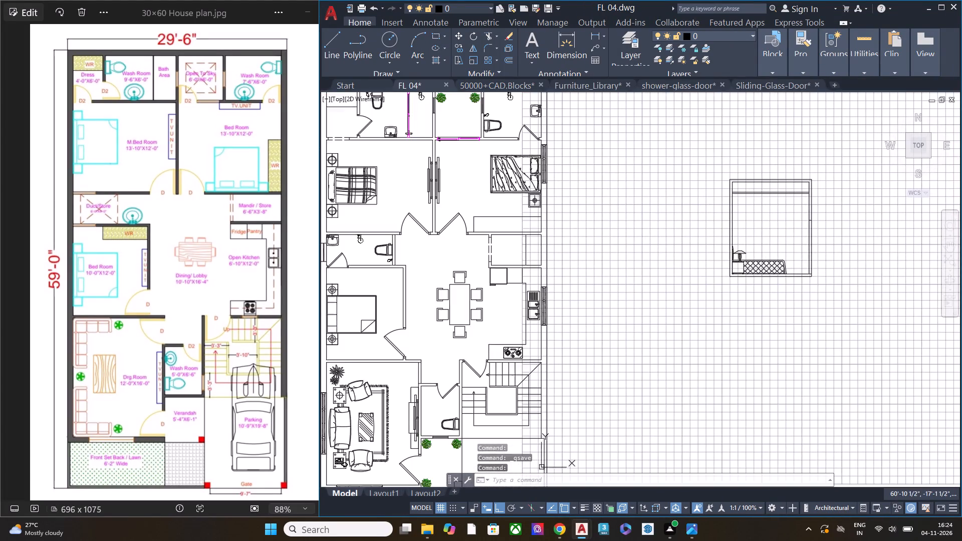
{"action": "middle_click_drag", "start_coordinate": [429, 256], "coordinate": [550, 347]}
{"action": "middle_click_drag", "start_coordinate": [506, 314], "coordinate": [517, 162]}
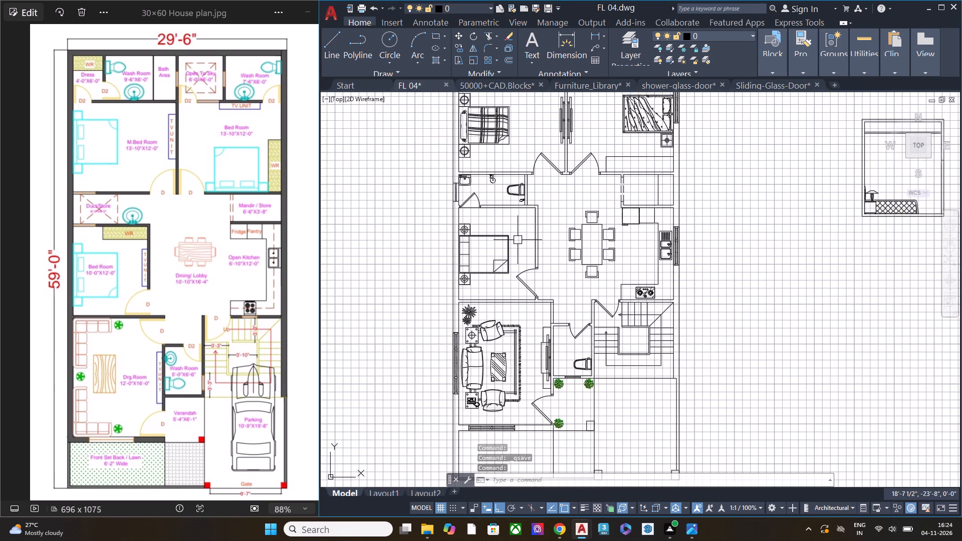
{"action": "scroll", "coordinate": [504, 252], "scroll_direction": "up", "scroll_amount": 2}
{"action": "scroll", "coordinate": [494, 214], "scroll_direction": "down", "scroll_amount": 1}
{"action": "middle_click_drag", "start_coordinate": [519, 189], "coordinate": [513, 314]}
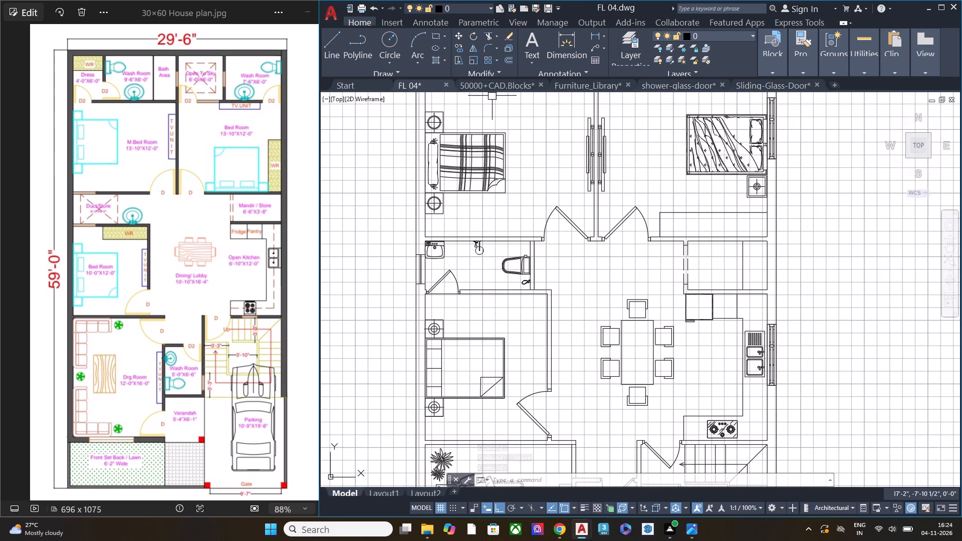
Return to 50000+CAD.Blocks and examine the single-door elevation designs near the double-door sheet.
{"action": "left_click", "coordinate": [491, 88]}
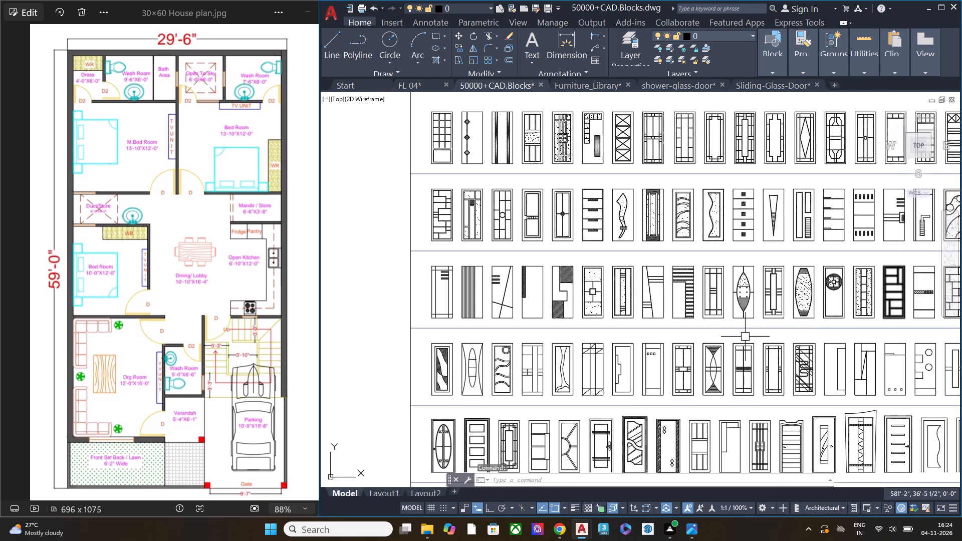
{"action": "middle_click_drag", "start_coordinate": [734, 347], "coordinate": [524, 292]}
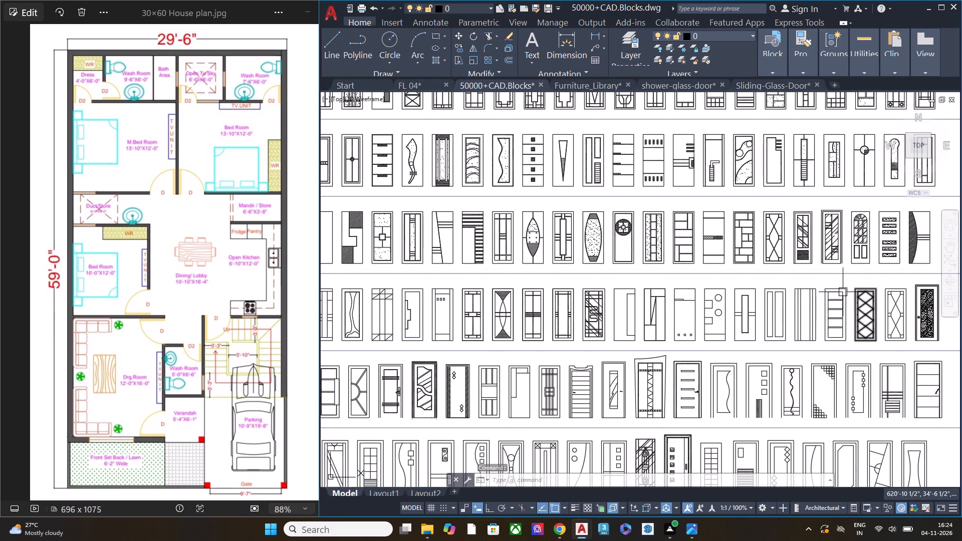
{"action": "scroll", "coordinate": [805, 250], "scroll_direction": "up", "scroll_amount": 3}
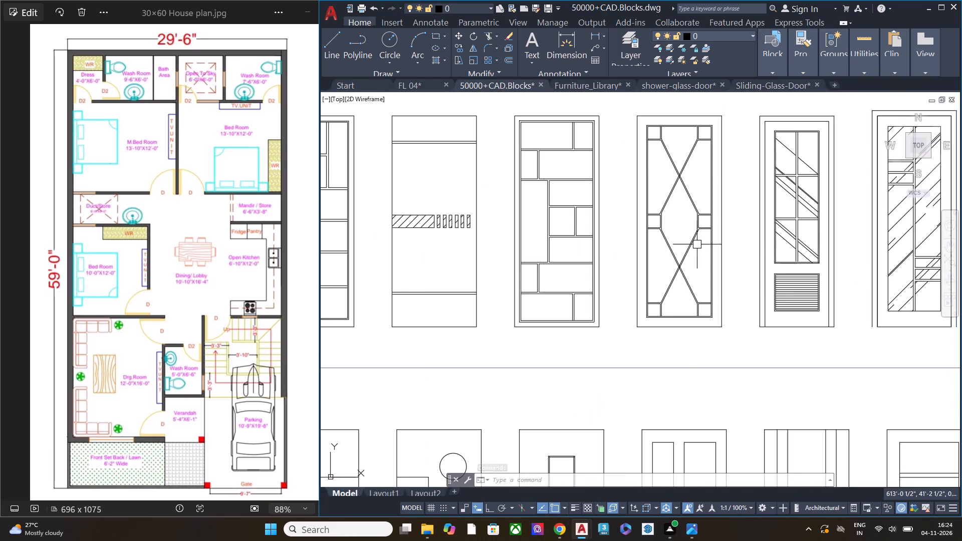
{"action": "scroll", "coordinate": [584, 257], "scroll_direction": "down", "scroll_amount": 2}
{"action": "middle_click_drag", "start_coordinate": [766, 260], "coordinate": [610, 322]}
{"action": "scroll", "coordinate": [733, 310], "scroll_direction": "up", "scroll_amount": 4}
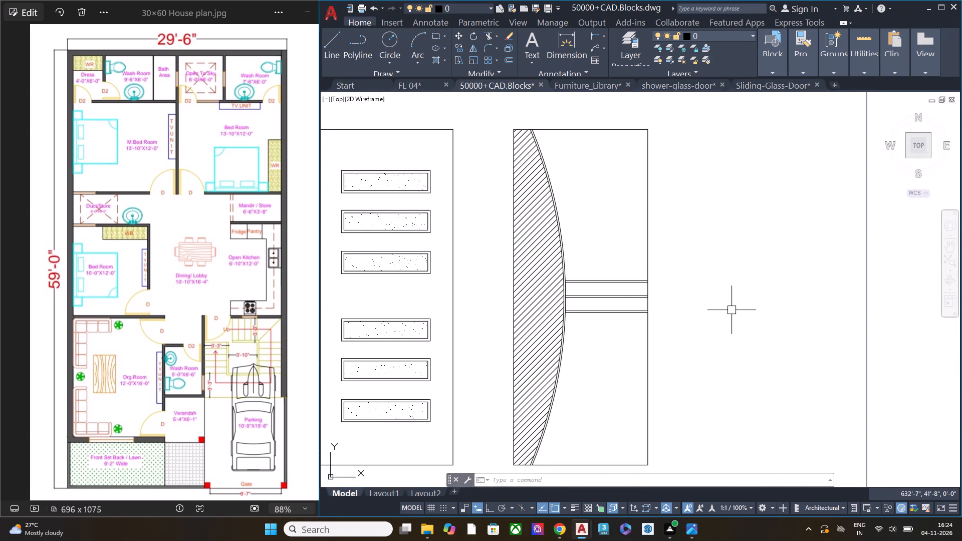
{"action": "scroll", "coordinate": [726, 249], "scroll_direction": "down", "scroll_amount": 1}
{"action": "scroll", "coordinate": [652, 284], "scroll_direction": "down", "scroll_amount": 3}
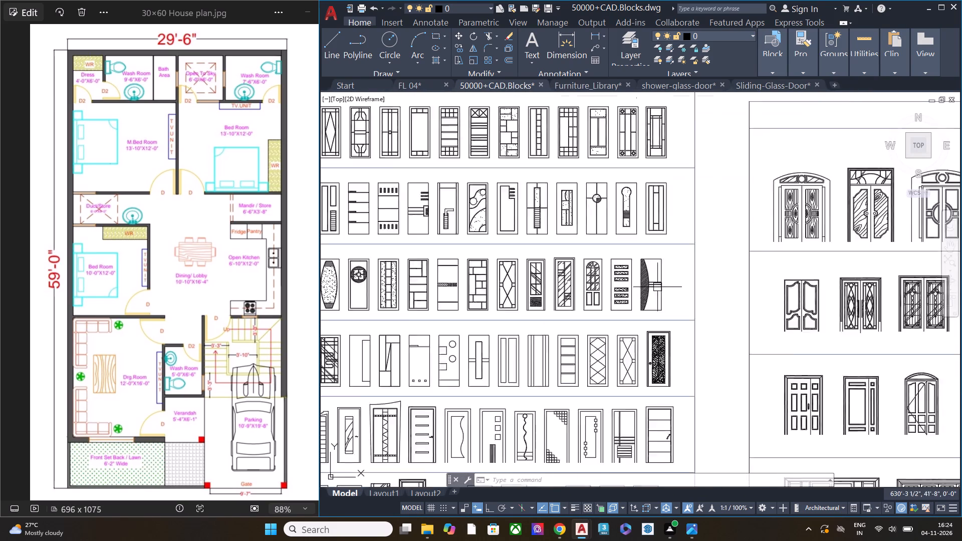
{"action": "scroll", "coordinate": [658, 287], "scroll_direction": "down", "scroll_amount": 1}
{"action": "middle_click_drag", "start_coordinate": [640, 279], "coordinate": [736, 320]}
{"action": "scroll", "coordinate": [727, 237], "scroll_direction": "up", "scroll_amount": 8}
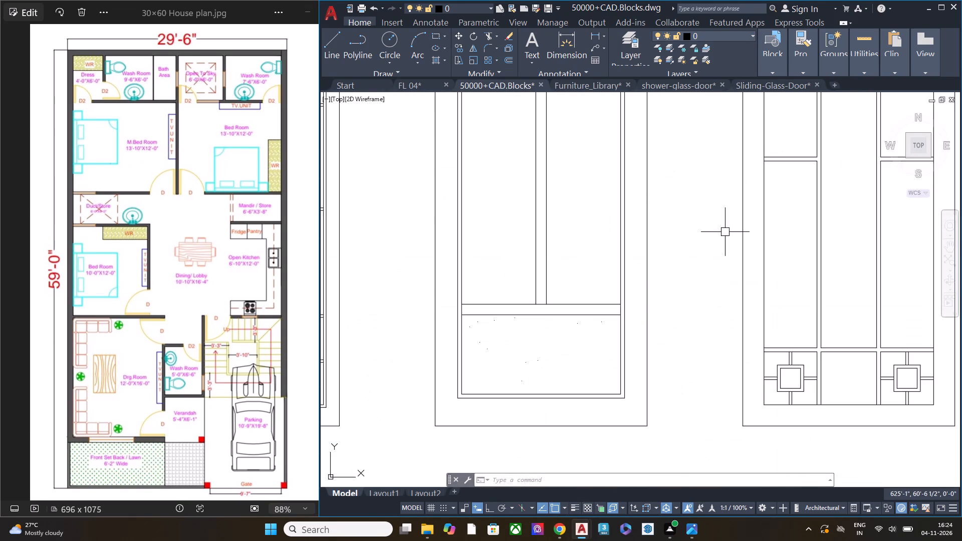
{"action": "scroll", "coordinate": [716, 245], "scroll_direction": "down", "scroll_amount": 3}
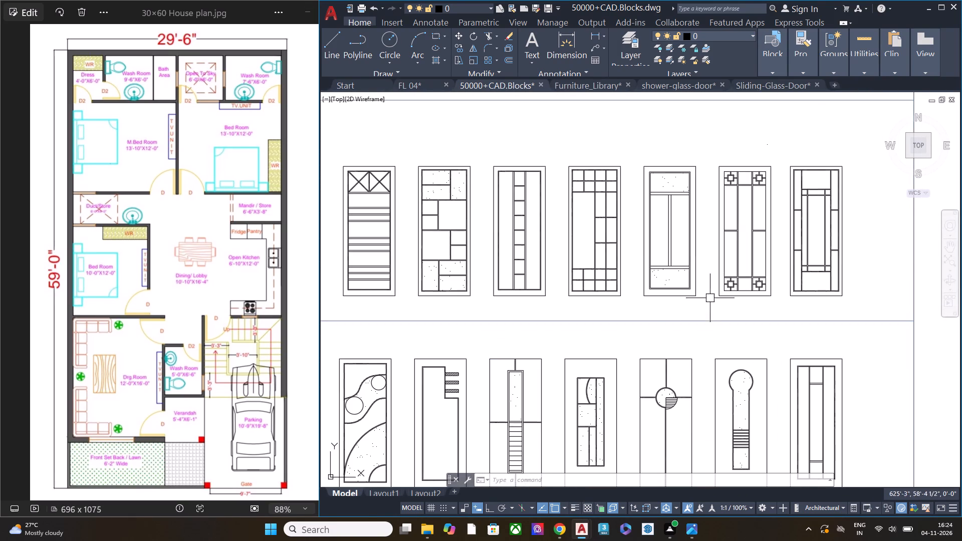
Examine the remaining rows of the single-door sheet, down to the framed door with five small square panels.
{"action": "middle_click_drag", "start_coordinate": [595, 296], "coordinate": [865, 290]}
{"action": "middle_click_drag", "start_coordinate": [639, 326], "coordinate": [845, 239]}
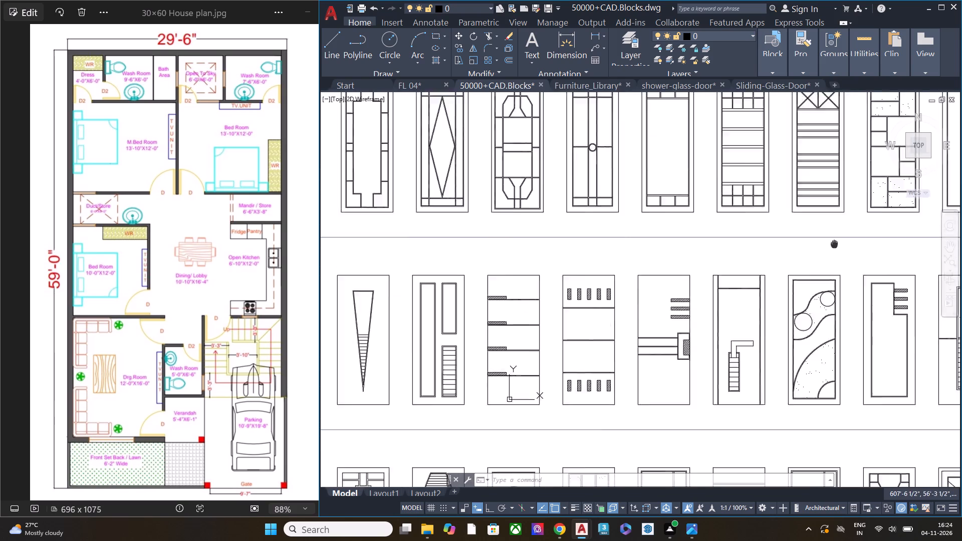
{"action": "middle_click_drag", "start_coordinate": [845, 239], "coordinate": [864, 228]}
{"action": "scroll", "coordinate": [676, 290], "scroll_direction": "down", "scroll_amount": 2}
{"action": "middle_click_drag", "start_coordinate": [517, 258], "coordinate": [676, 256]}
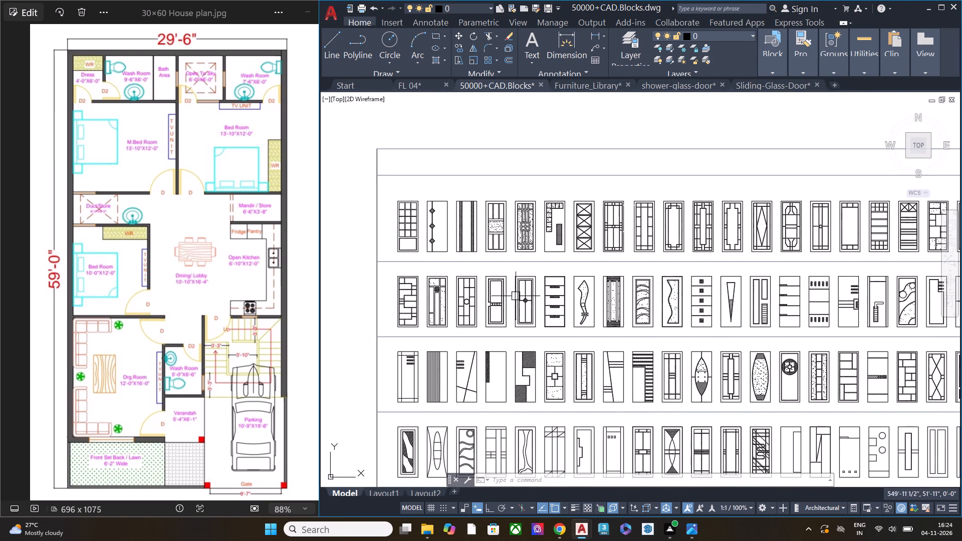
{"action": "scroll", "coordinate": [555, 250], "scroll_direction": "down", "scroll_amount": 1}
{"action": "scroll", "coordinate": [631, 270], "scroll_direction": "down", "scroll_amount": 2}
{"action": "scroll", "coordinate": [680, 323], "scroll_direction": "up", "scroll_amount": 2}
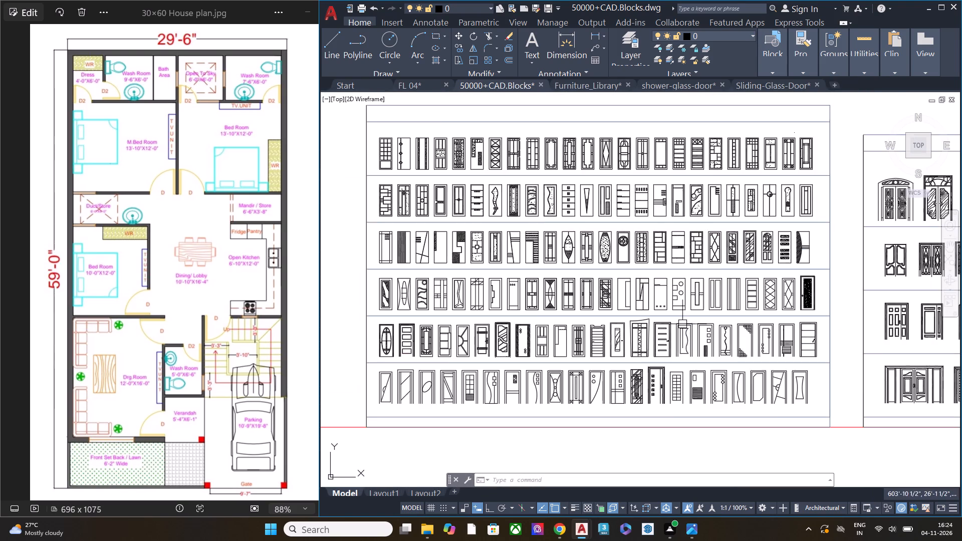
{"action": "scroll", "coordinate": [702, 393], "scroll_direction": "up", "scroll_amount": 4}
{"action": "scroll", "coordinate": [585, 302], "scroll_direction": "down", "scroll_amount": 2}
{"action": "scroll", "coordinate": [524, 342], "scroll_direction": "up", "scroll_amount": 1}
{"action": "scroll", "coordinate": [524, 342], "scroll_direction": "down", "scroll_amount": 2}
{"action": "scroll", "coordinate": [524, 342], "scroll_direction": "up", "scroll_amount": 1}
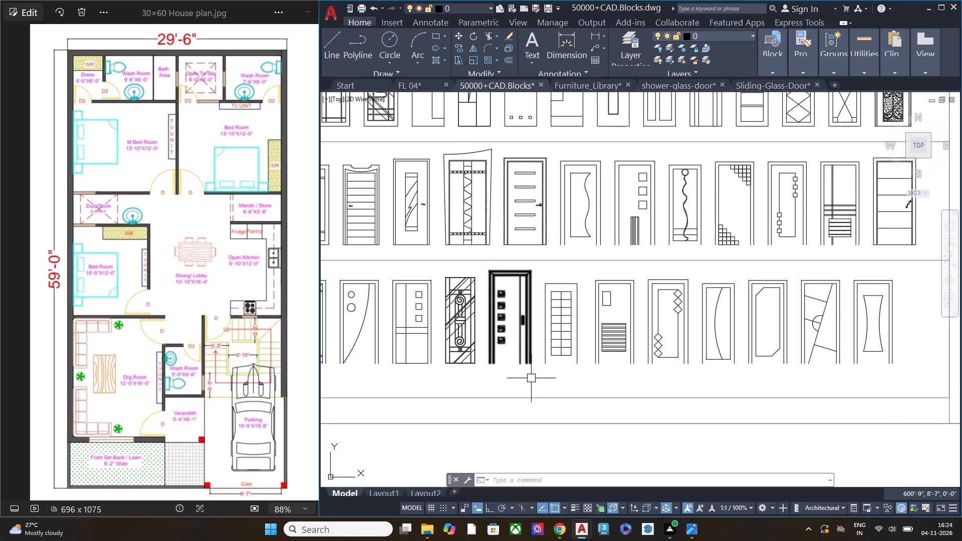
{"action": "scroll", "coordinate": [515, 374], "scroll_direction": "up", "scroll_amount": 1}
{"action": "scroll", "coordinate": [515, 374], "scroll_direction": "down", "scroll_amount": 1}
{"action": "scroll", "coordinate": [515, 374], "scroll_direction": "up", "scroll_amount": 2}
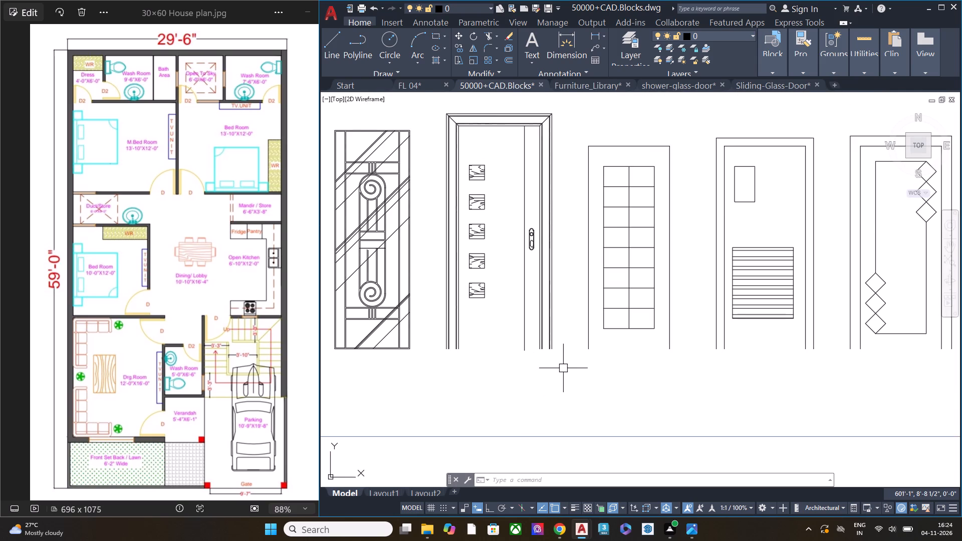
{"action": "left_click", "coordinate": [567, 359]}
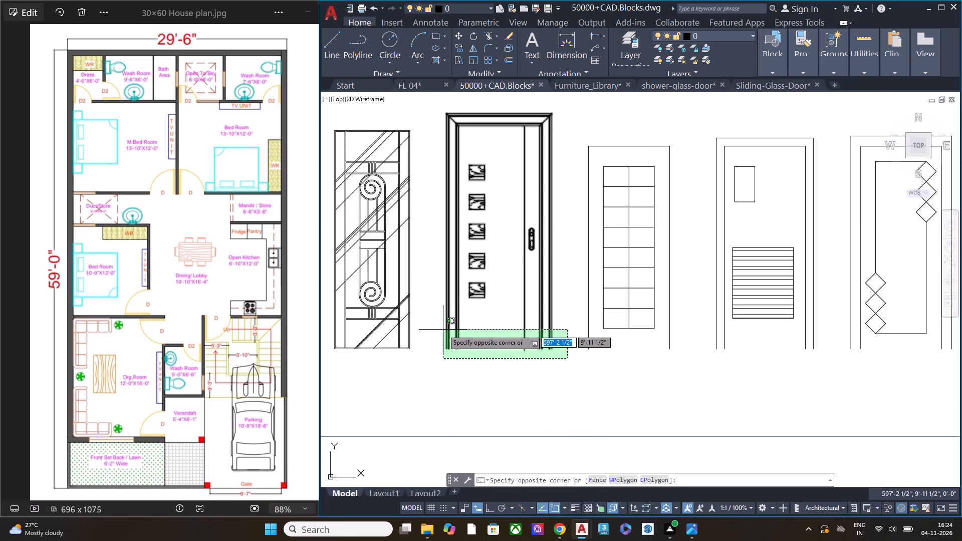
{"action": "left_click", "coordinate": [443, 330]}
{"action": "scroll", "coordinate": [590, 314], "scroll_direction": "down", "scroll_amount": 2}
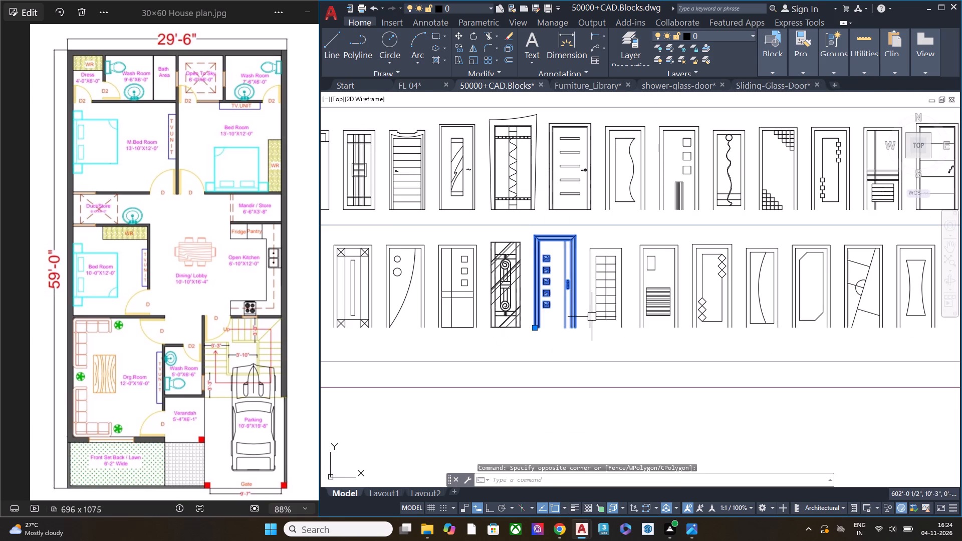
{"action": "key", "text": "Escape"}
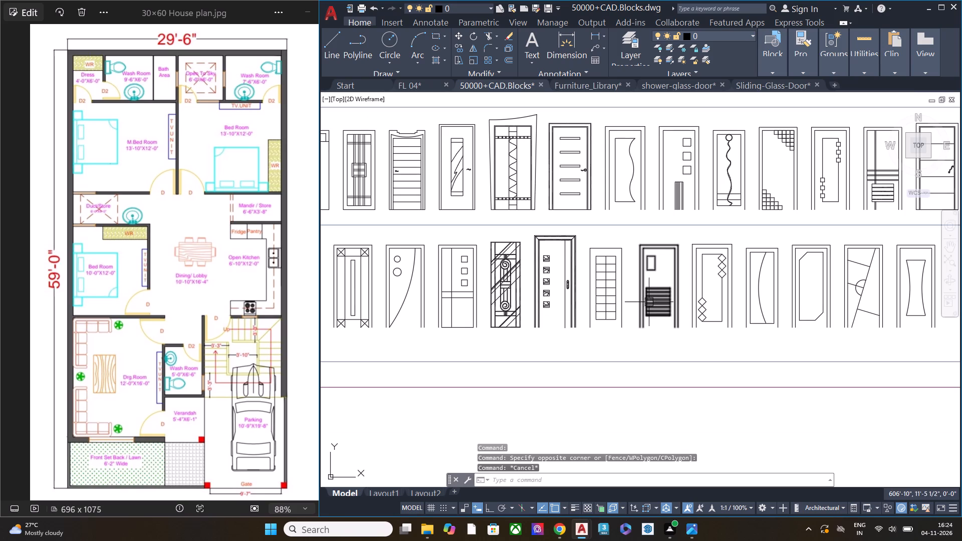
Examine the single-door designs in the middle and upper rows near the left edge of the sheet.
{"action": "middle_click_drag", "start_coordinate": [577, 262], "coordinate": [725, 365]}
{"action": "middle_click_drag", "start_coordinate": [536, 291], "coordinate": [719, 325]}
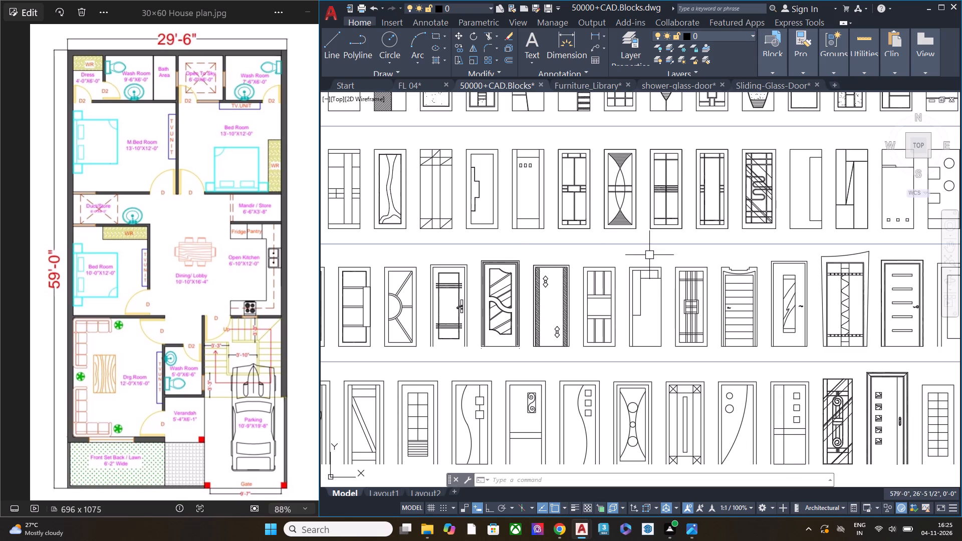
{"action": "scroll", "coordinate": [653, 260], "scroll_direction": "down", "scroll_amount": 1}
{"action": "middle_click_drag", "start_coordinate": [612, 322], "coordinate": [734, 443]}
{"action": "scroll", "coordinate": [532, 215], "scroll_direction": "up", "scroll_amount": 1}
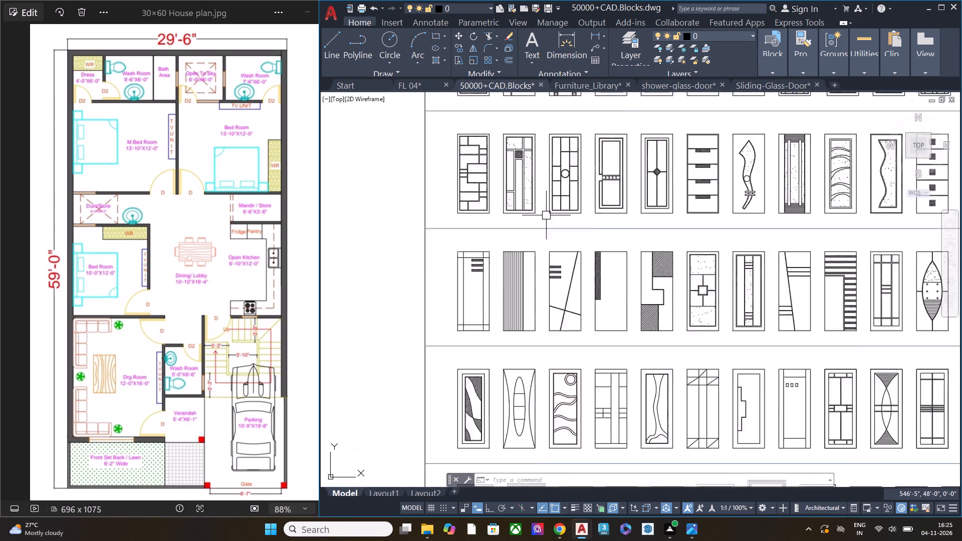
{"action": "scroll", "coordinate": [557, 215], "scroll_direction": "up", "scroll_amount": 2}
{"action": "scroll", "coordinate": [580, 300], "scroll_direction": "down", "scroll_amount": 2}
{"action": "scroll", "coordinate": [770, 381], "scroll_direction": "up", "scroll_amount": 2}
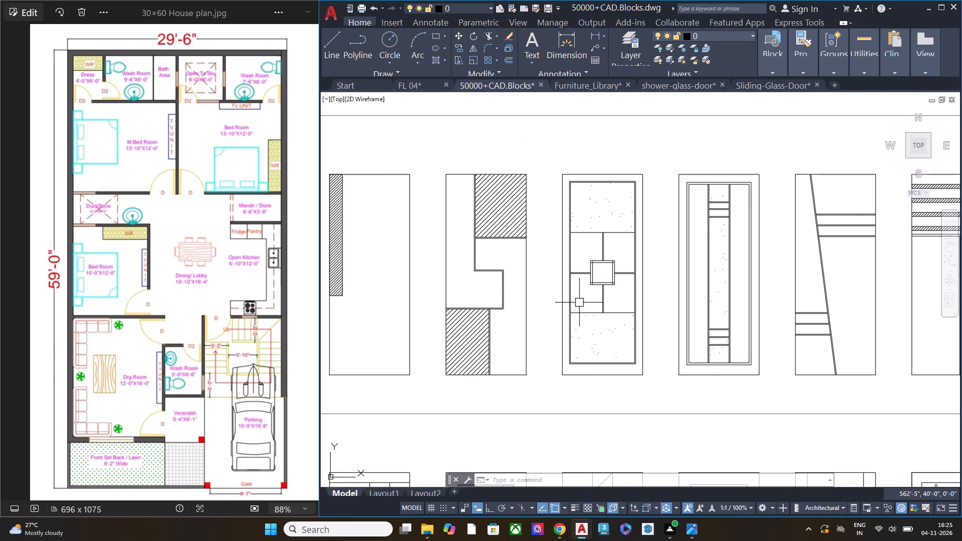
{"action": "scroll", "coordinate": [623, 301], "scroll_direction": "down", "scroll_amount": 2}
{"action": "middle_click_drag", "start_coordinate": [593, 268], "coordinate": [651, 399]}
{"action": "scroll", "coordinate": [569, 306], "scroll_direction": "up", "scroll_amount": 2}
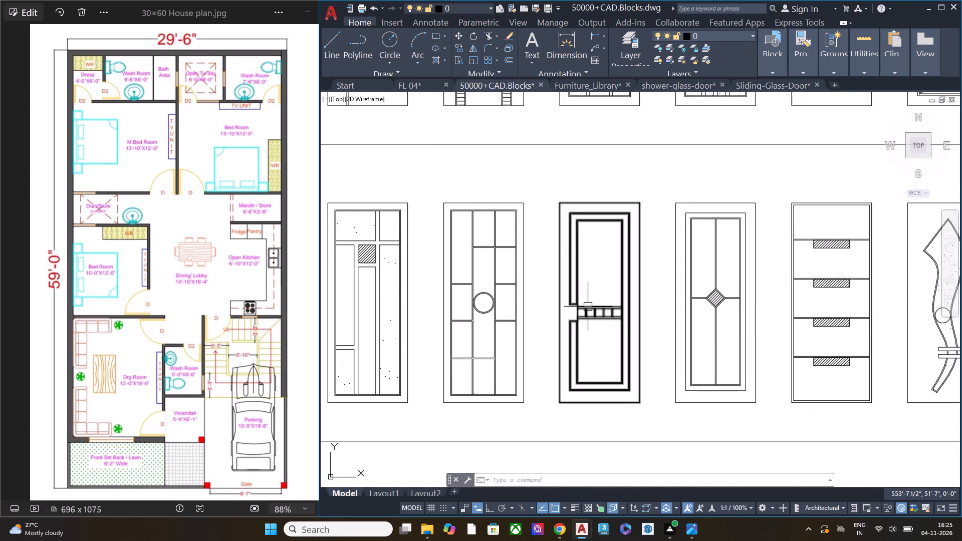
Examine the top rows of single-door designs across the width of the sheet.
{"action": "scroll", "coordinate": [588, 308], "scroll_direction": "down", "scroll_amount": 2}
{"action": "middle_click_drag", "start_coordinate": [500, 302], "coordinate": [540, 368]}
{"action": "scroll", "coordinate": [535, 282], "scroll_direction": "up", "scroll_amount": 3}
{"action": "scroll", "coordinate": [468, 251], "scroll_direction": "down", "scroll_amount": 3}
{"action": "middle_click_drag", "start_coordinate": [704, 254], "coordinate": [547, 246]}
{"action": "scroll", "coordinate": [697, 261], "scroll_direction": "up", "scroll_amount": 2}
{"action": "scroll", "coordinate": [599, 262], "scroll_direction": "down", "scroll_amount": 2}
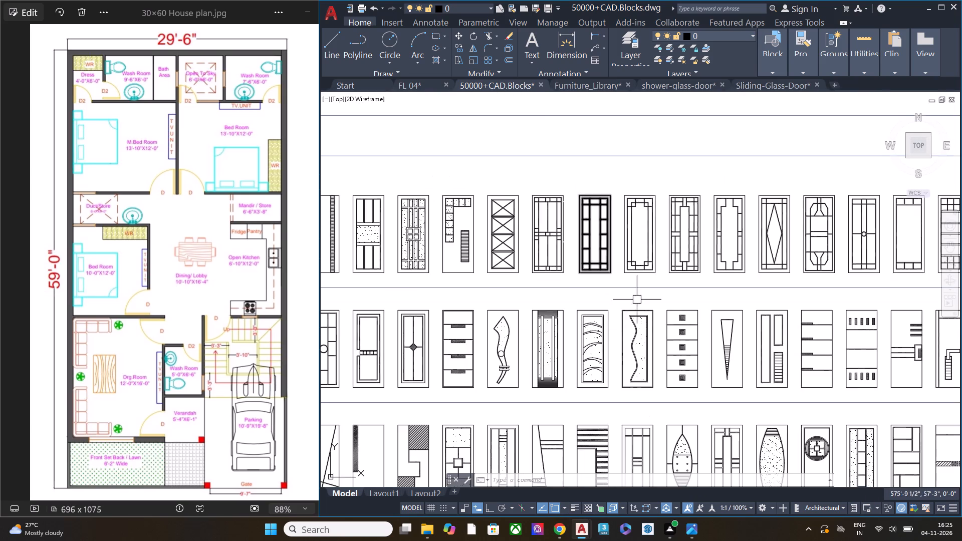
{"action": "middle_click_drag", "start_coordinate": [686, 354], "coordinate": [529, 307]}
{"action": "scroll", "coordinate": [581, 338], "scroll_direction": "up", "scroll_amount": 1}
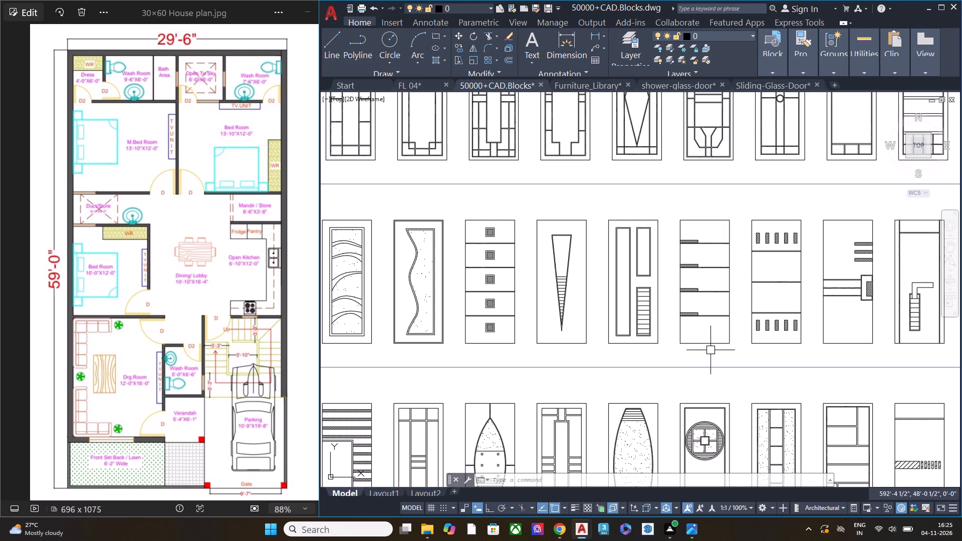
{"action": "middle_click_drag", "start_coordinate": [706, 383], "coordinate": [661, 248]}
{"action": "scroll", "coordinate": [655, 261], "scroll_direction": "down", "scroll_amount": 2}
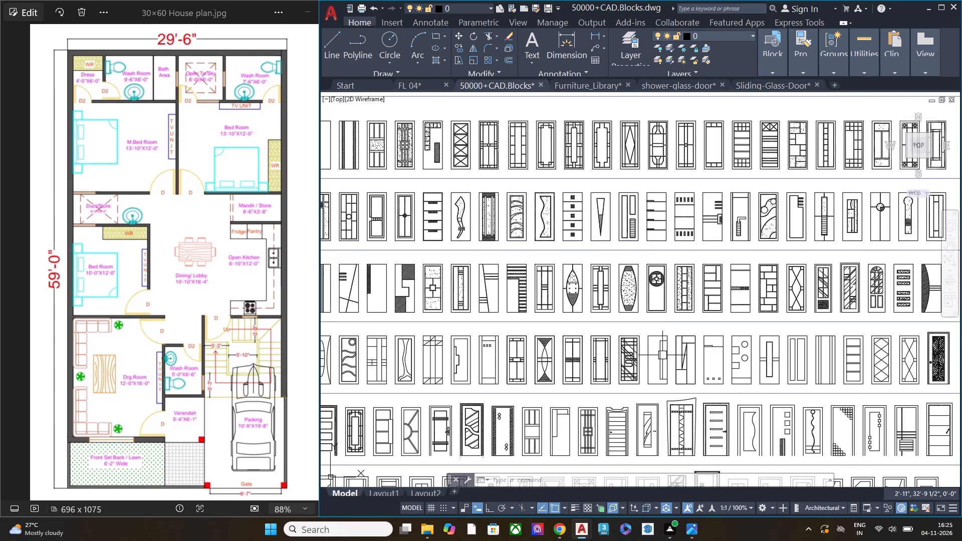
Compare the door designs in the bottom two rows of the single-door sheet.
{"action": "middle_click_drag", "start_coordinate": [662, 355], "coordinate": [659, 211]}
{"action": "scroll", "coordinate": [659, 211], "scroll_direction": "up", "scroll_amount": 1}
{"action": "middle_click_drag", "start_coordinate": [620, 299], "coordinate": [676, 199]}
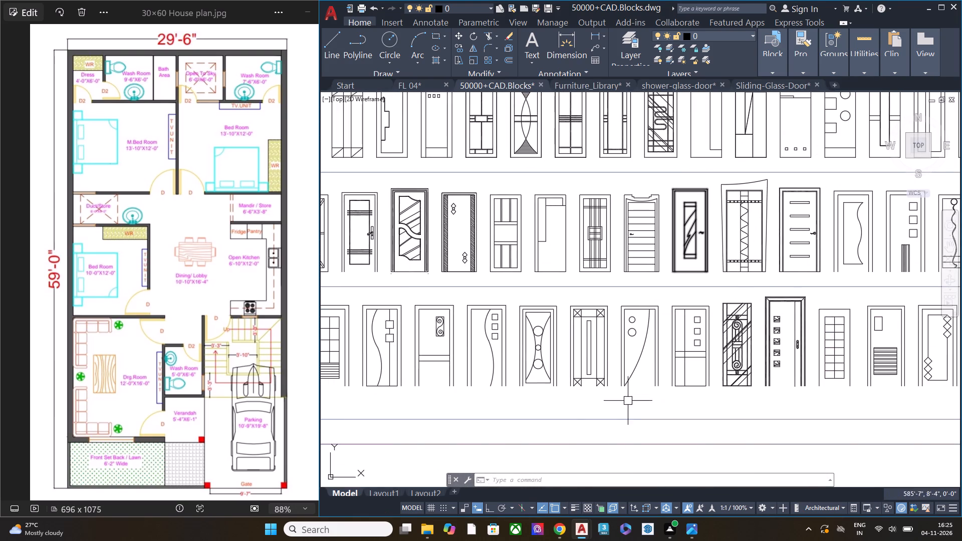
{"action": "middle_click_drag", "start_coordinate": [492, 402], "coordinate": [633, 357]}
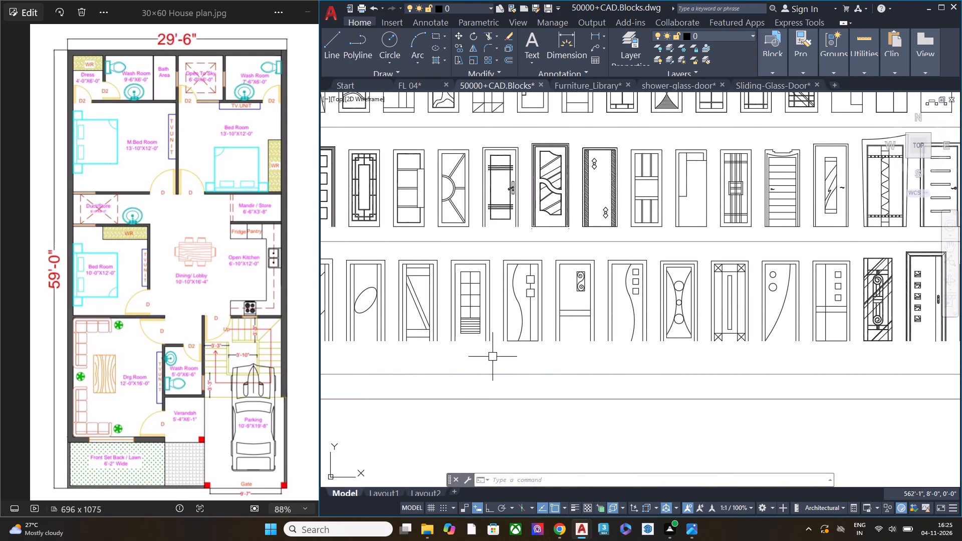
{"action": "middle_click_drag", "start_coordinate": [515, 350], "coordinate": [858, 355]}
{"action": "middle_click_drag", "start_coordinate": [858, 360], "coordinate": [673, 354]}
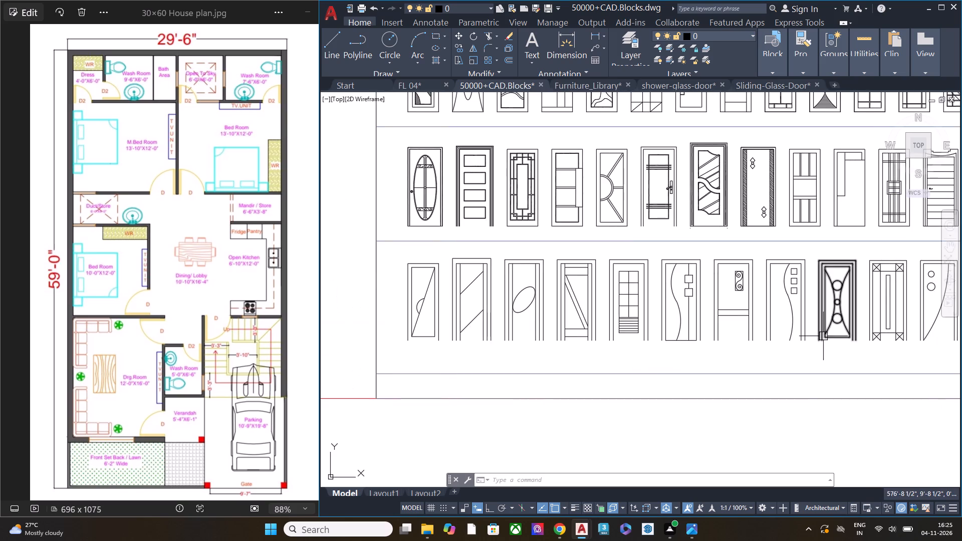
{"action": "scroll", "coordinate": [804, 346], "scroll_direction": "up", "scroll_amount": 1}
{"action": "middle_click_drag", "start_coordinate": [803, 347], "coordinate": [640, 381]}
{"action": "scroll", "coordinate": [717, 339], "scroll_direction": "down", "scroll_amount": 1}
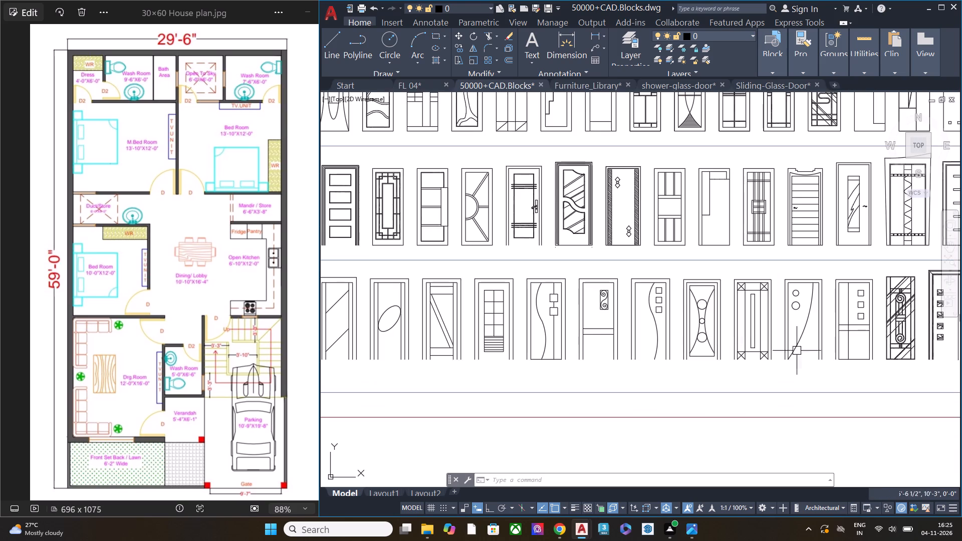
Copy the framed door with five small square panels into the room elevation in FL 04, above the bed.
{"action": "middle_click_drag", "start_coordinate": [817, 361], "coordinate": [553, 369]}
{"action": "scroll", "coordinate": [748, 364], "scroll_direction": "up", "scroll_amount": 2}
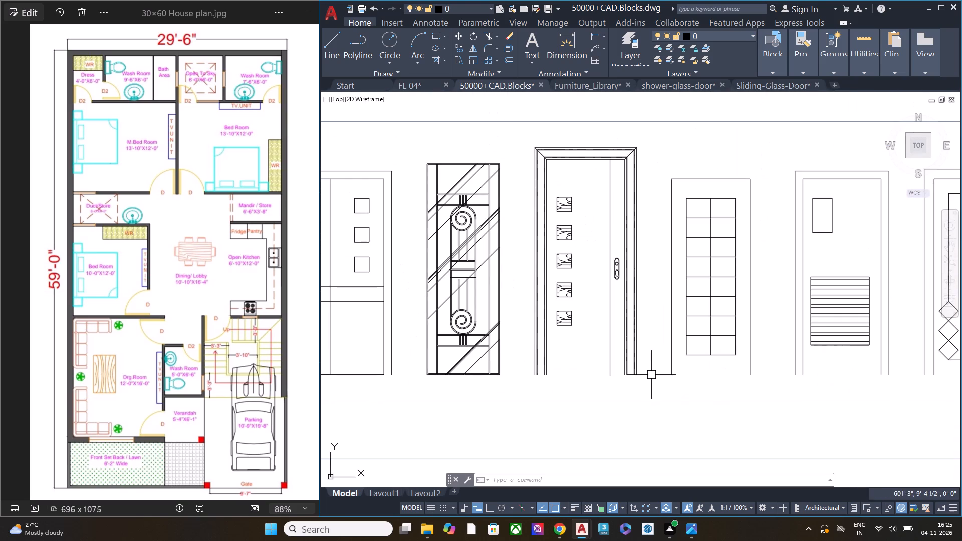
{"action": "left_click", "coordinate": [649, 375]}
{"action": "left_click", "coordinate": [609, 344]}
{"action": "key", "text": "ctrl+c"}
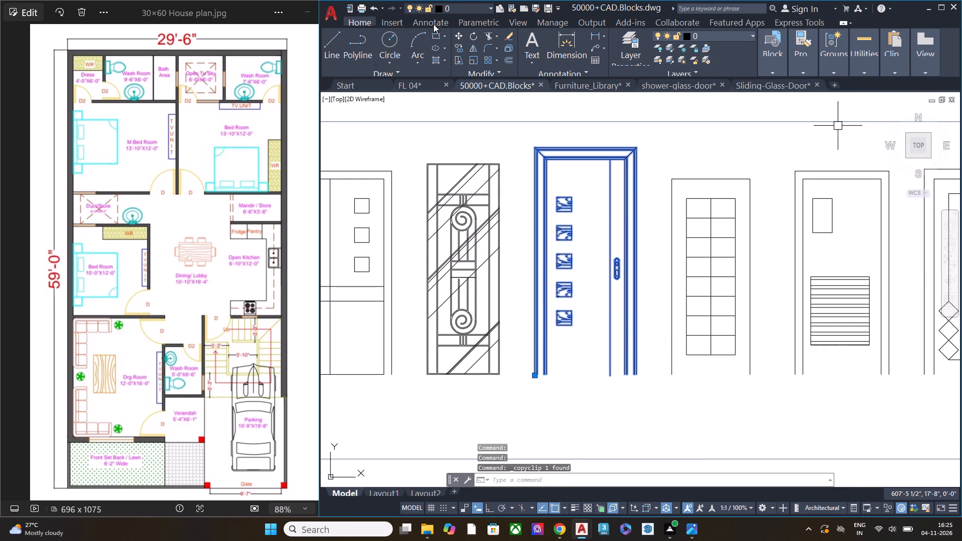
{"action": "left_click", "coordinate": [420, 83]}
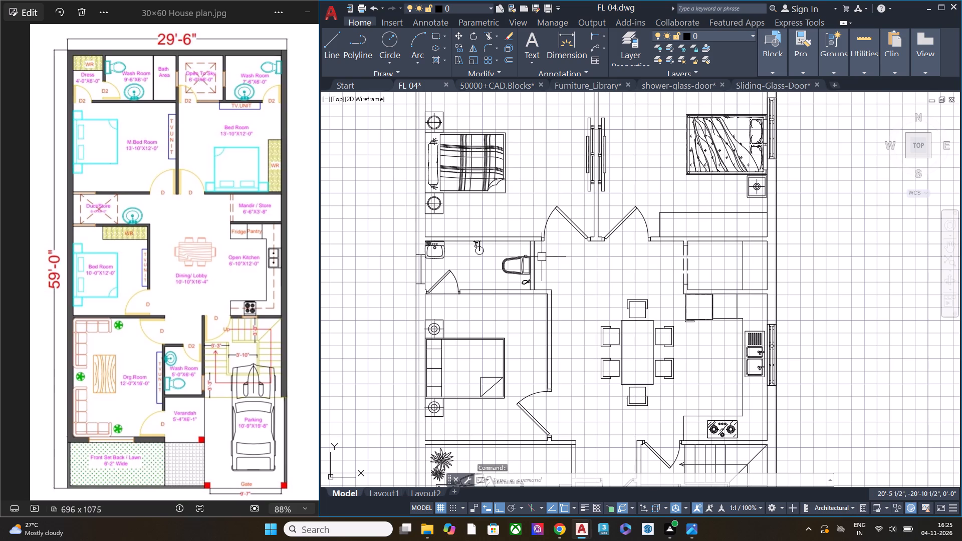
{"action": "key", "text": "ctrl+v"}
{"action": "scroll", "coordinate": [464, 278], "scroll_direction": "down", "scroll_amount": 2}
{"action": "scroll", "coordinate": [699, 277], "scroll_direction": "up", "scroll_amount": 5}
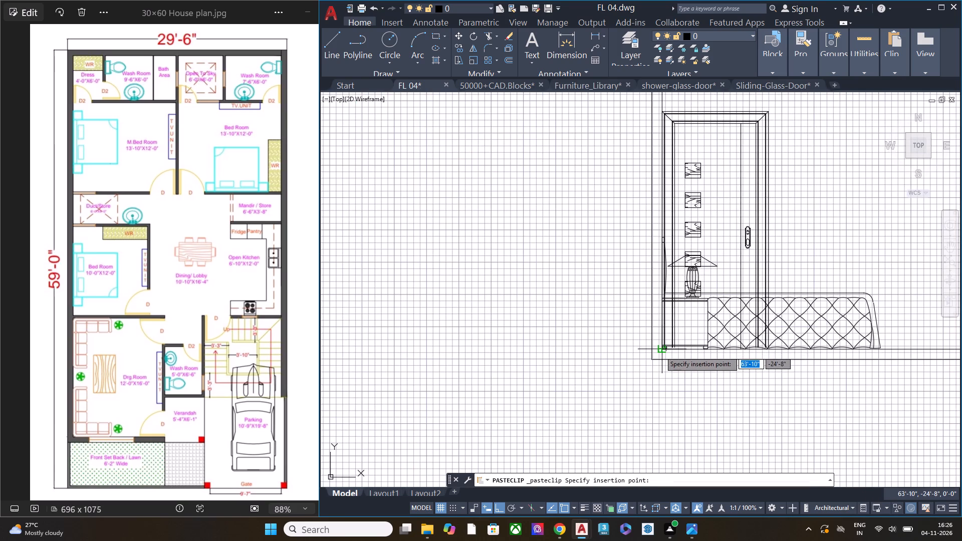
{"action": "scroll", "coordinate": [676, 321], "scroll_direction": "up", "scroll_amount": 1}
{"action": "middle_click_drag", "start_coordinate": [676, 321], "coordinate": [516, 394]}
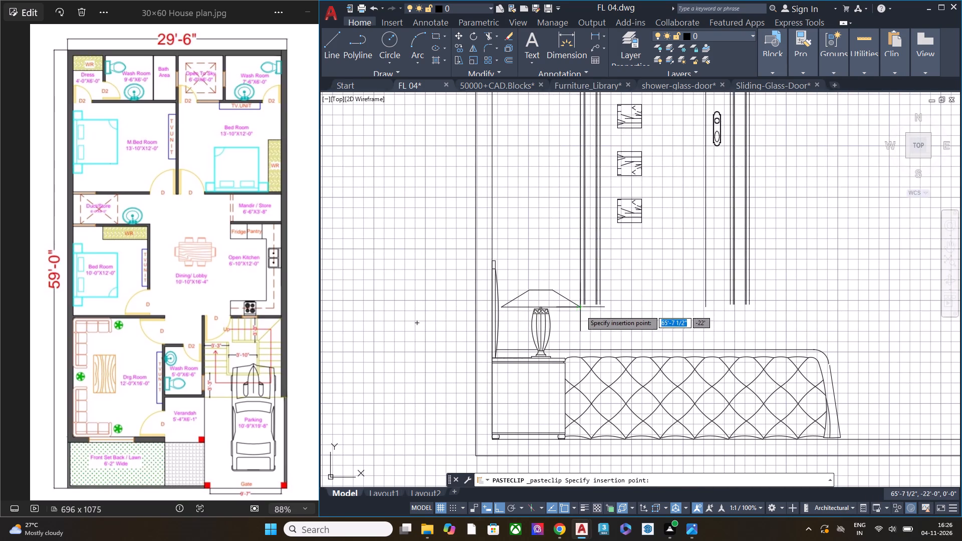
{"action": "left_click", "coordinate": [615, 309]}
{"action": "key", "text": "Escape"}
Move the bed and side-table elevation about 14'-2" horizontally to the right, outside the room outline.
{"action": "left_click", "coordinate": [619, 368]}
{"action": "scroll", "coordinate": [559, 346], "scroll_direction": "down", "scroll_amount": 2}
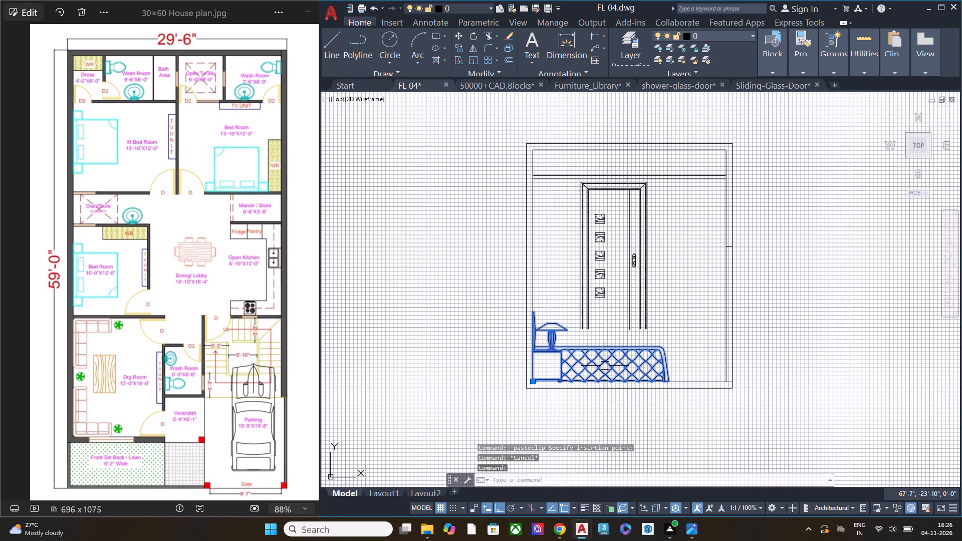
{"action": "key", "text": "m"}
{"action": "key", "text": "space"}
{"action": "left_click", "coordinate": [587, 361]}
{"action": "left_click", "coordinate": [862, 349]}
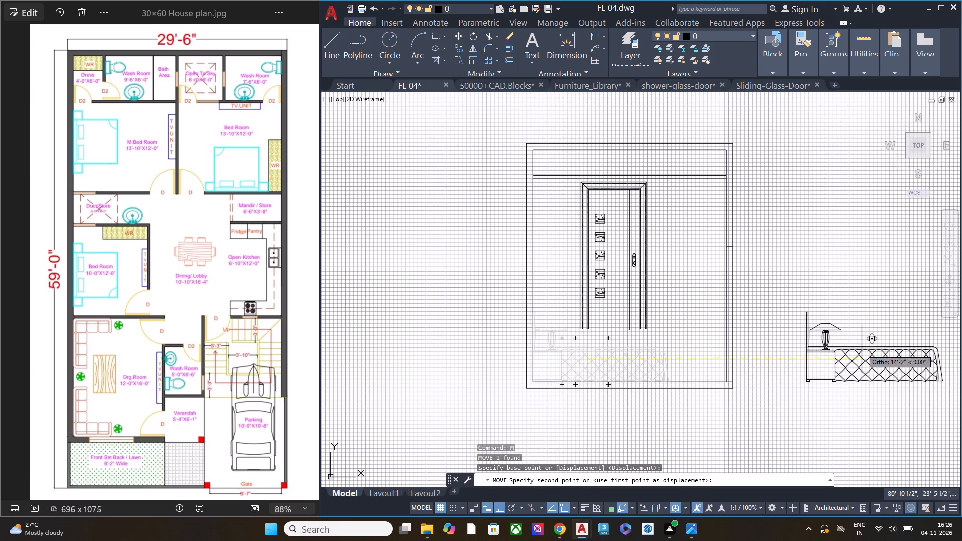
{"action": "key", "text": "Escape"}
Move the door by its lower-left corner to the inner bottom-left corner of the room outline.
{"action": "left_click", "coordinate": [675, 337]}
{"action": "left_click", "coordinate": [555, 311]}
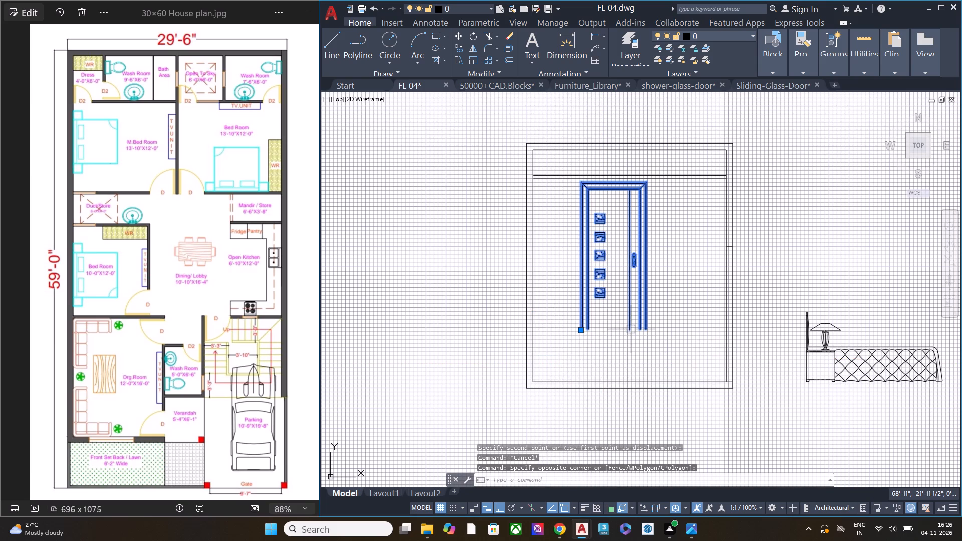
{"action": "key", "text": "m"}
{"action": "key", "text": "space"}
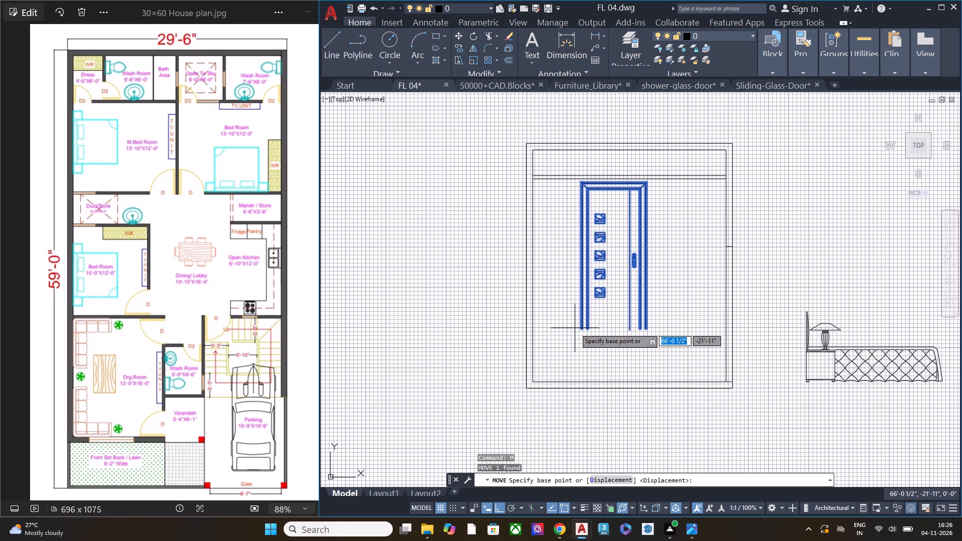
{"action": "left_click", "coordinate": [414, 88]}
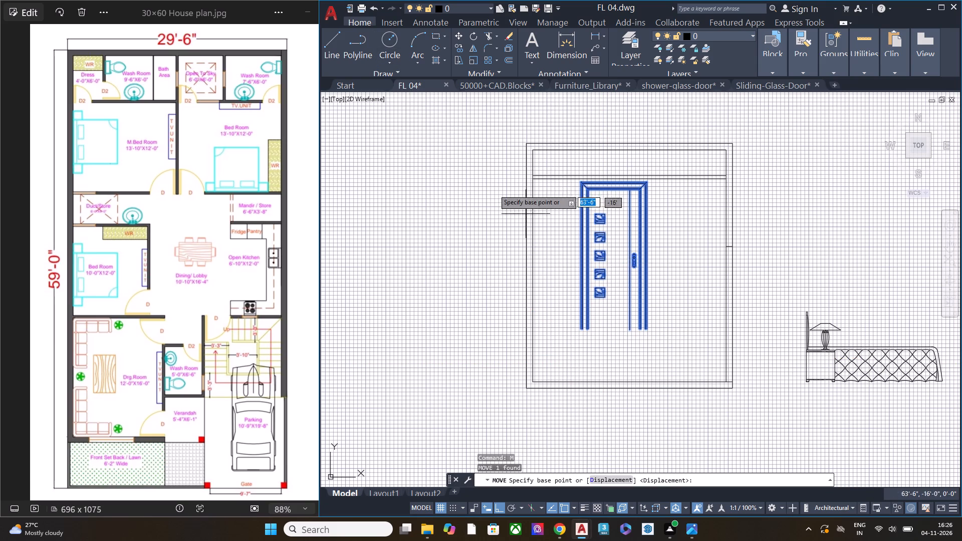
{"action": "scroll", "coordinate": [490, 221], "scroll_direction": "down", "scroll_amount": 5}
{"action": "scroll", "coordinate": [456, 259], "scroll_direction": "up", "scroll_amount": 3}
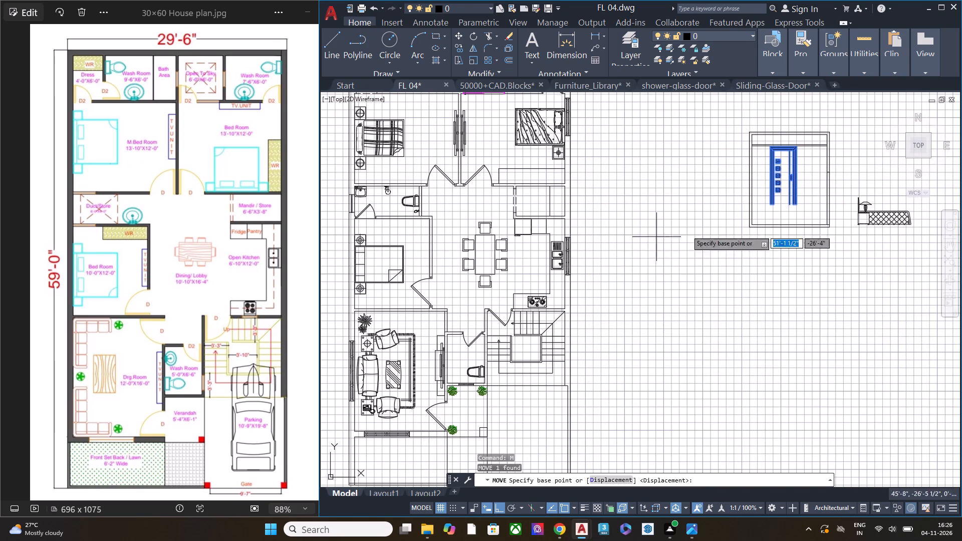
{"action": "middle_click_drag", "start_coordinate": [802, 257], "coordinate": [620, 314]}
{"action": "scroll", "coordinate": [612, 243], "scroll_direction": "up", "scroll_amount": 4}
{"action": "scroll", "coordinate": [571, 268], "scroll_direction": "down", "scroll_amount": 1}
{"action": "scroll", "coordinate": [565, 273], "scroll_direction": "up", "scroll_amount": 1}
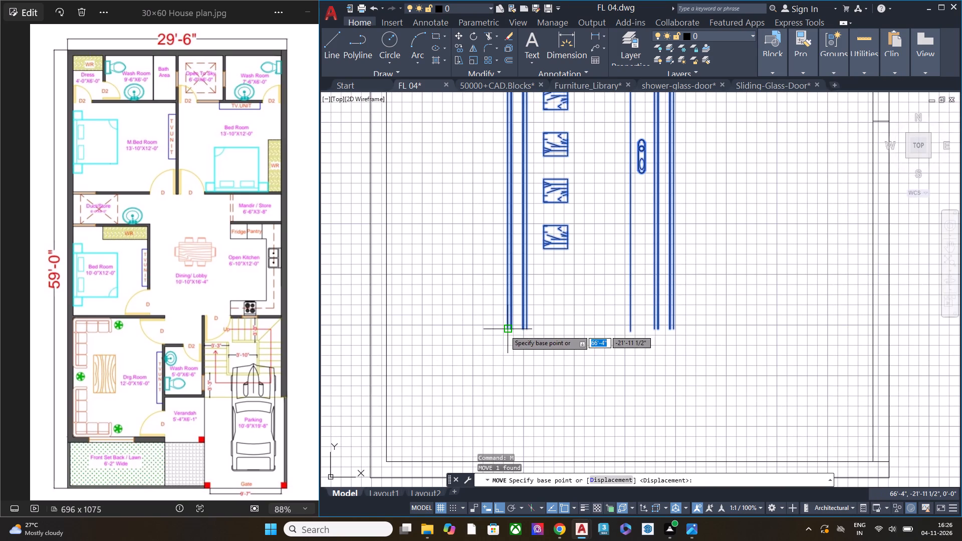
{"action": "left_click", "coordinate": [505, 330]}
{"action": "scroll", "coordinate": [534, 323], "scroll_direction": "down", "scroll_amount": 3}
{"action": "left_click", "coordinate": [499, 355]}
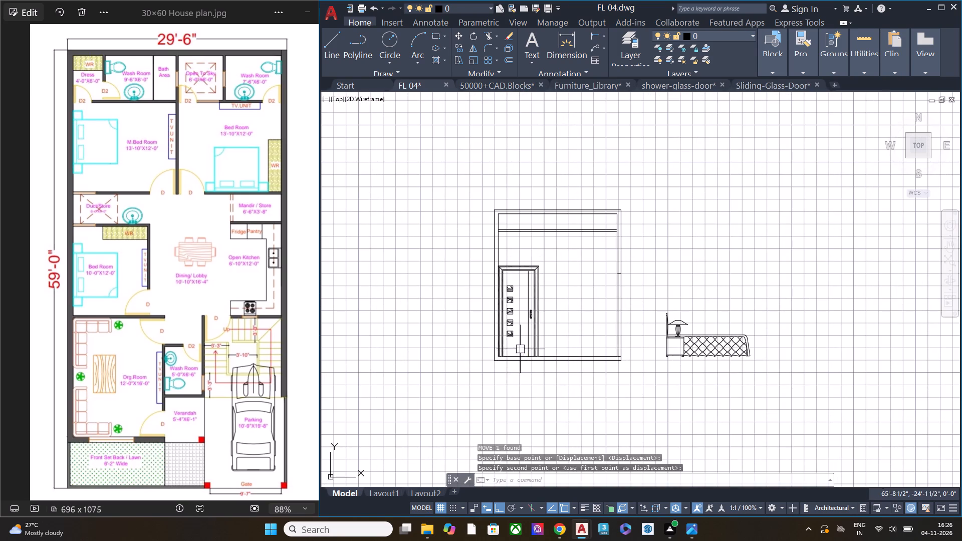
Shift the door slightly right along the floor line, leaving a small gap from the left wall.
{"action": "scroll", "coordinate": [512, 261], "scroll_direction": "up", "scroll_amount": 2}
{"action": "middle_click_drag", "start_coordinate": [527, 300], "coordinate": [583, 185]}
{"action": "left_click", "coordinate": [684, 296]}
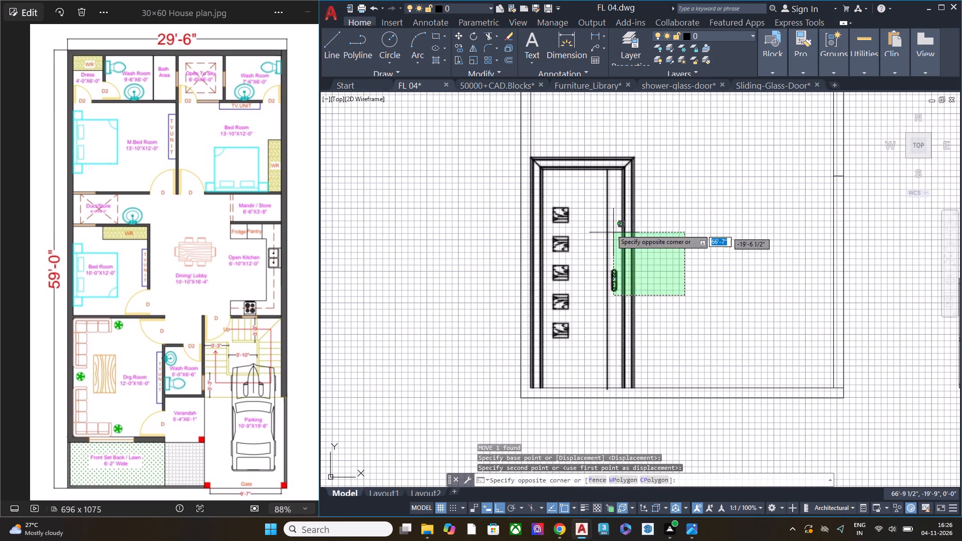
{"action": "left_click", "coordinate": [611, 228]}
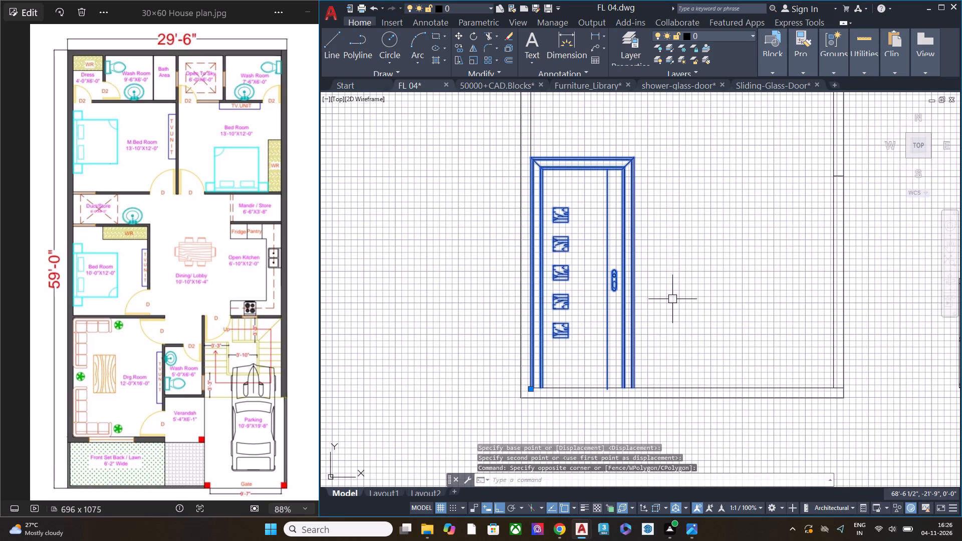
{"action": "type", "text": "m"}
{"action": "key", "text": "space"}
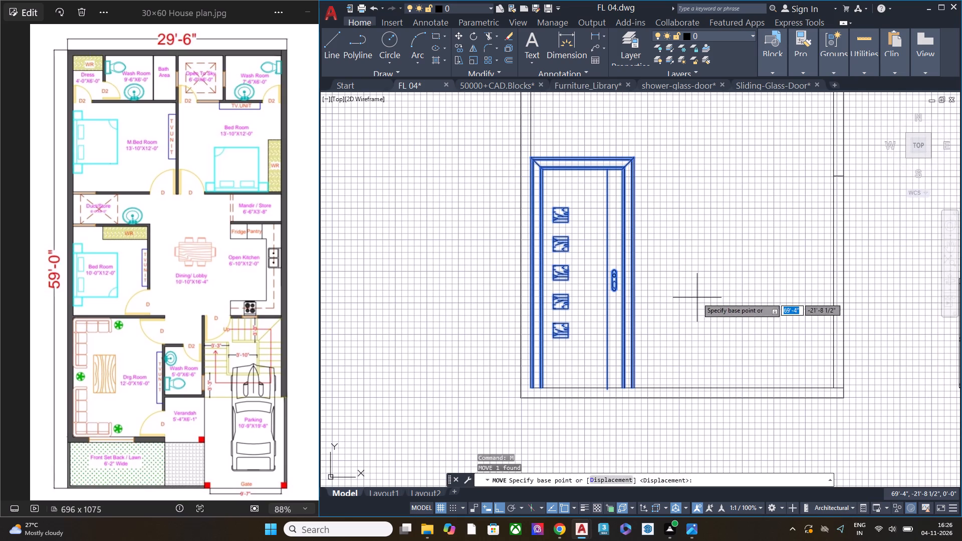
{"action": "left_click", "coordinate": [697, 298]}
{"action": "left_click", "coordinate": [706, 298]}
{"action": "key", "text": "Escape"}
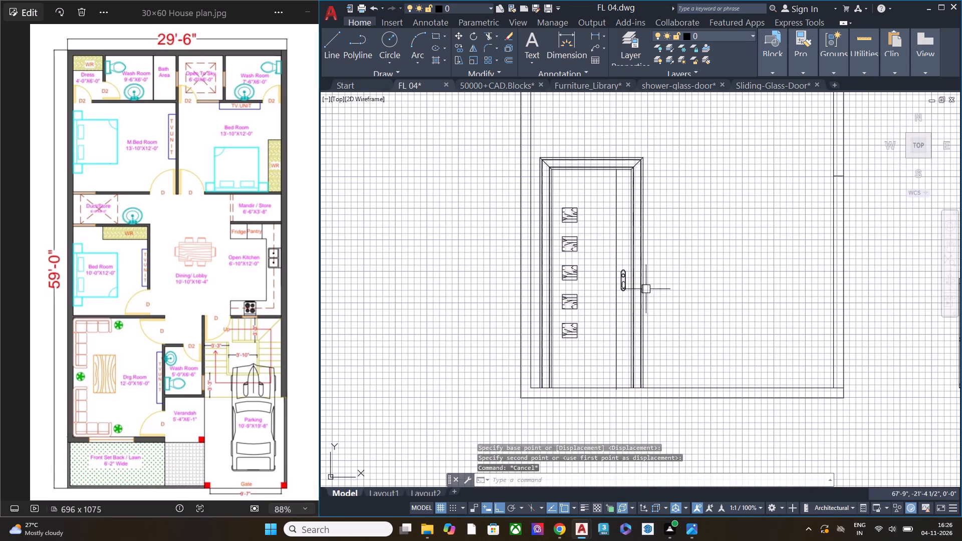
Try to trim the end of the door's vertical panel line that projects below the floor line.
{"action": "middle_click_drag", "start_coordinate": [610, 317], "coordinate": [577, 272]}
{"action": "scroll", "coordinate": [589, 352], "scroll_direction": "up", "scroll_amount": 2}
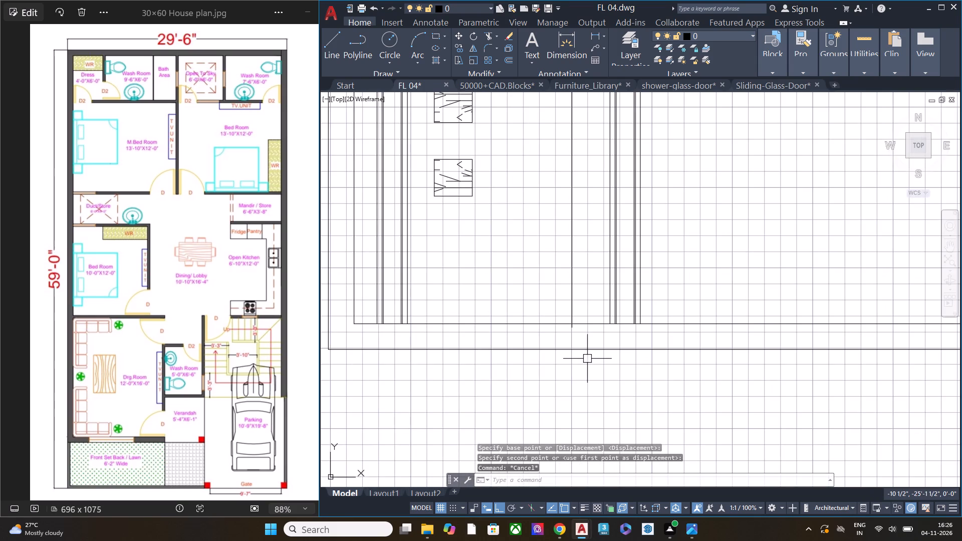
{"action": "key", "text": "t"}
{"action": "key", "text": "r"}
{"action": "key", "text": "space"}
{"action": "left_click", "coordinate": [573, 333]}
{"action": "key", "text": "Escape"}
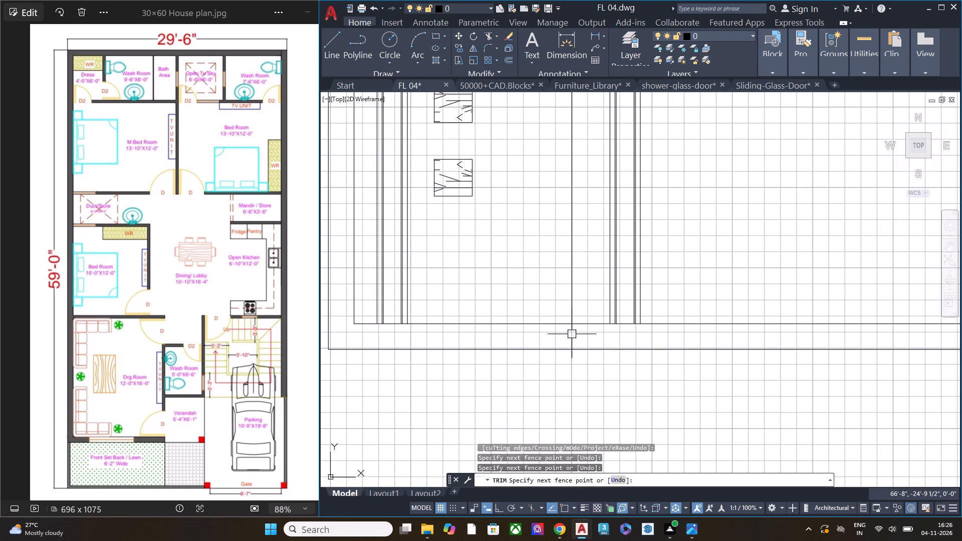
Explode the door block in the room elevation into separate objects.
{"action": "left_click", "coordinate": [636, 290]}
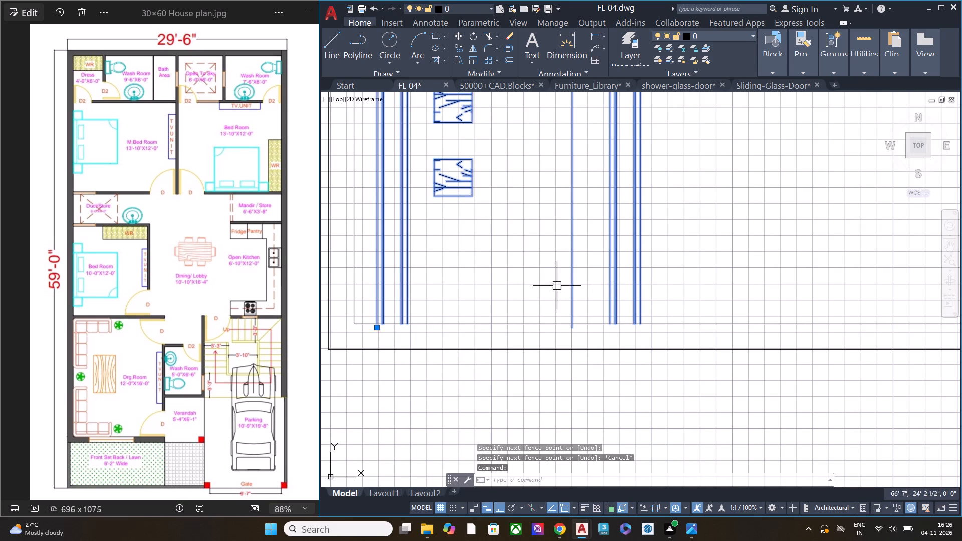
{"action": "type", "text": "ex"}
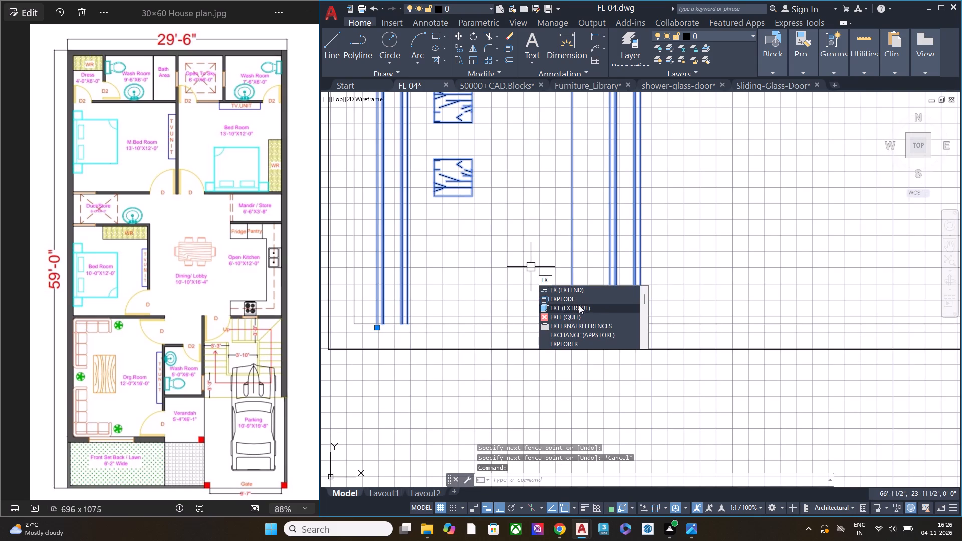
{"action": "left_click", "coordinate": [575, 297]}
Trim the end of the door's vertical panel line that projects below the floor line.
{"action": "key", "text": "t"}
{"action": "key", "text": "r"}
{"action": "key", "text": "space"}
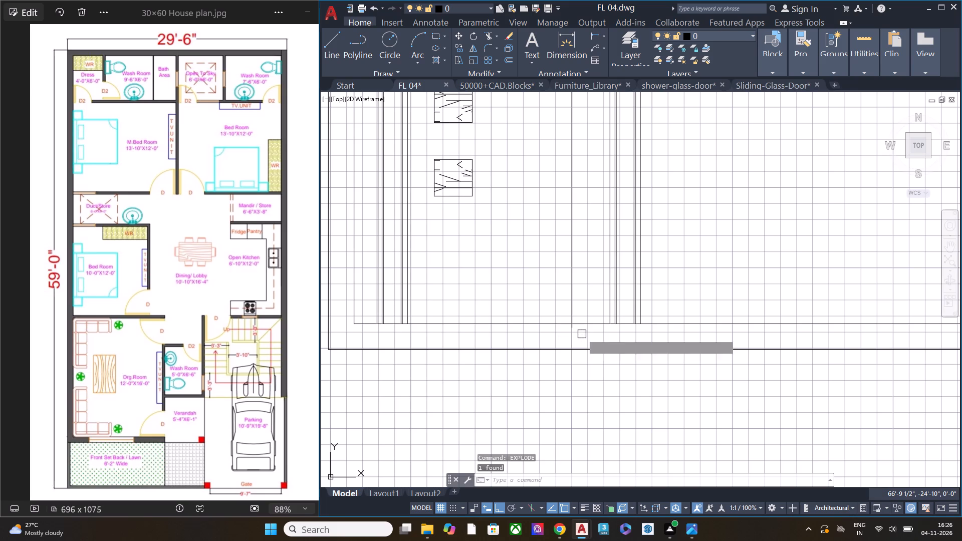
{"action": "left_click", "coordinate": [573, 330]}
{"action": "key", "text": "Escape"}
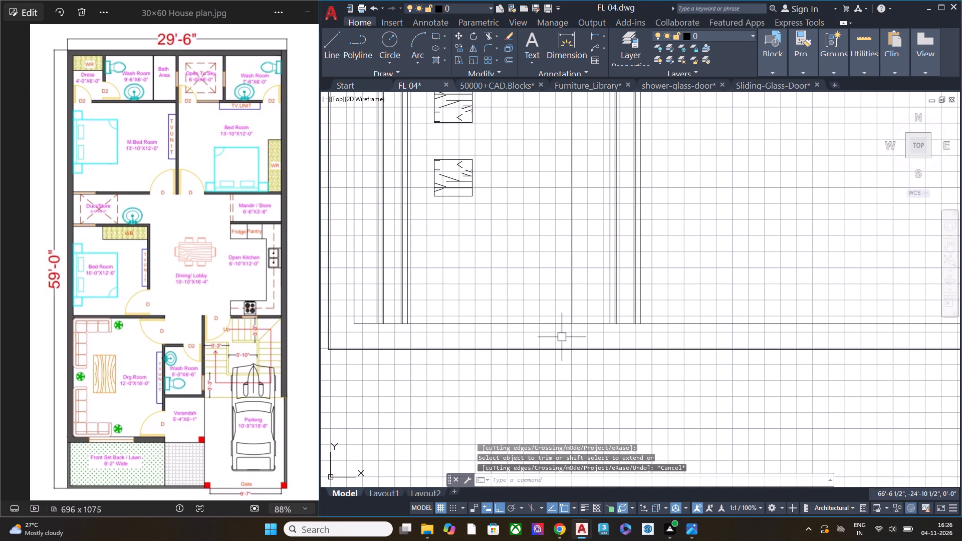
Group all the exploded parts of the door in the room elevation into a single object.
{"action": "left_click_drag", "start_coordinate": [693, 287], "coordinate": [674, 284]}
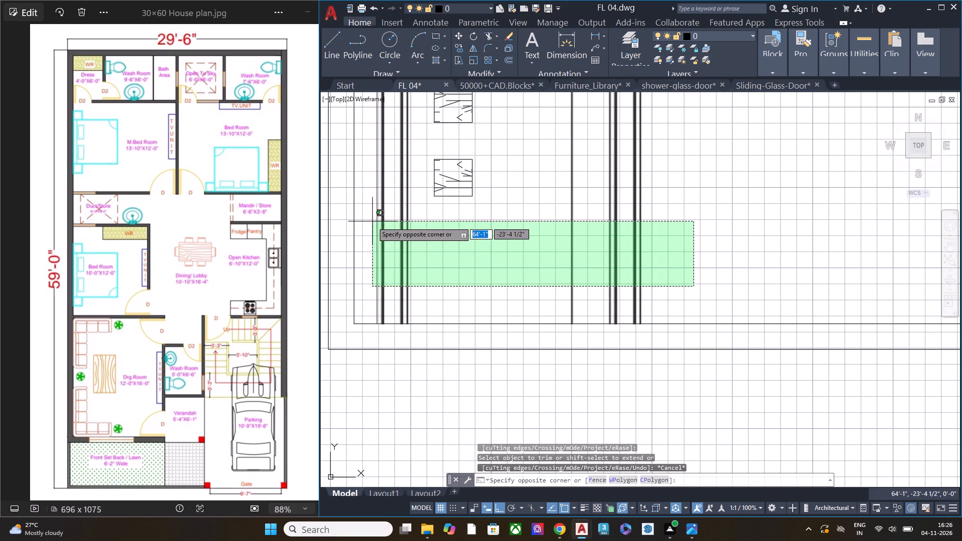
{"action": "left_click", "coordinate": [369, 221]}
{"action": "scroll", "coordinate": [501, 247], "scroll_direction": "down", "scroll_amount": 1}
{"action": "middle_click_drag", "start_coordinate": [508, 237], "coordinate": [580, 363]}
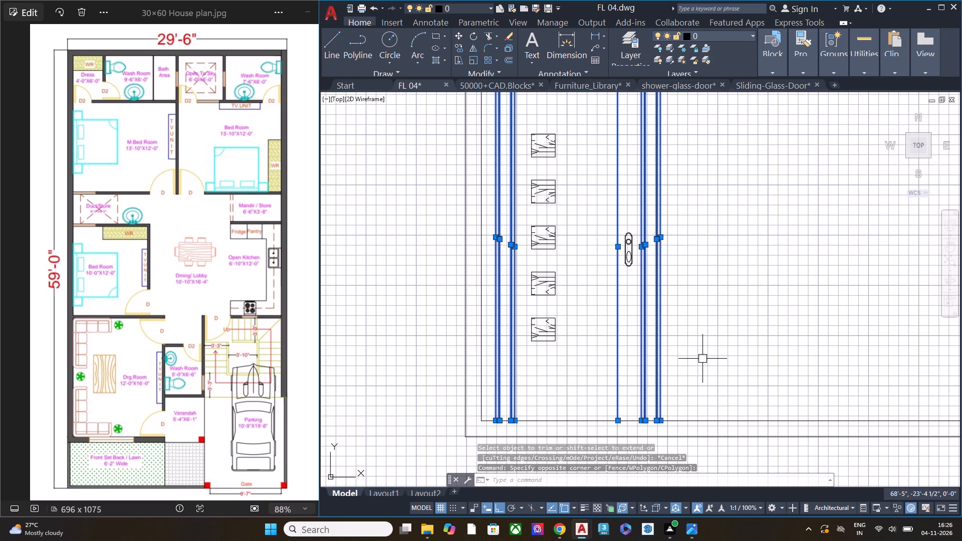
{"action": "left_click", "coordinate": [702, 359]}
{"action": "middle_click_drag", "start_coordinate": [538, 232], "coordinate": [581, 400]}
{"action": "left_click", "coordinate": [531, 179]}
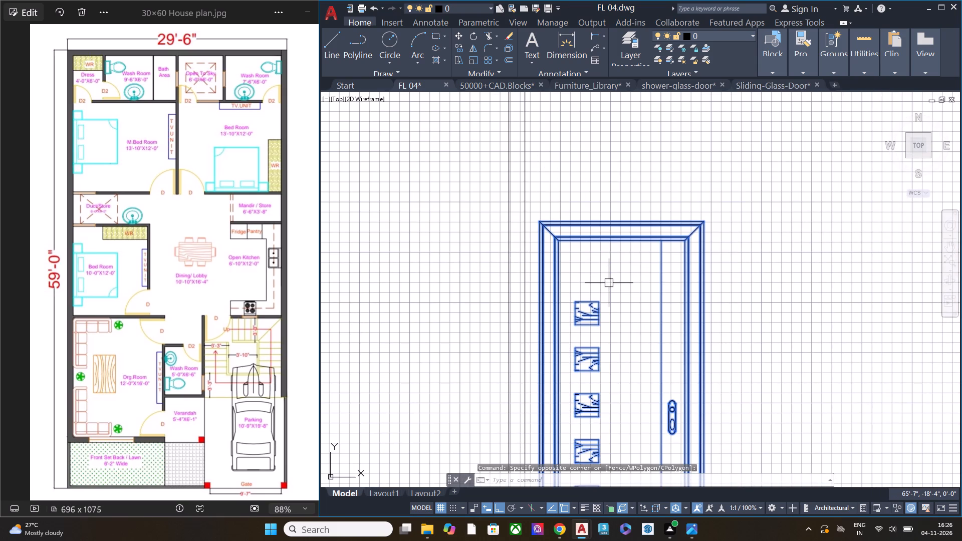
{"action": "type", "text": "group"}
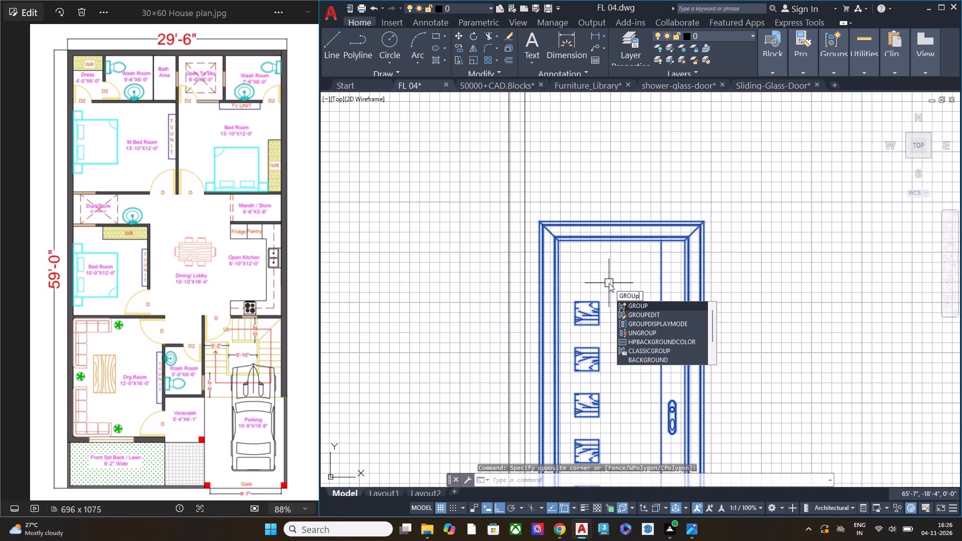
{"action": "key", "text": "Return"}
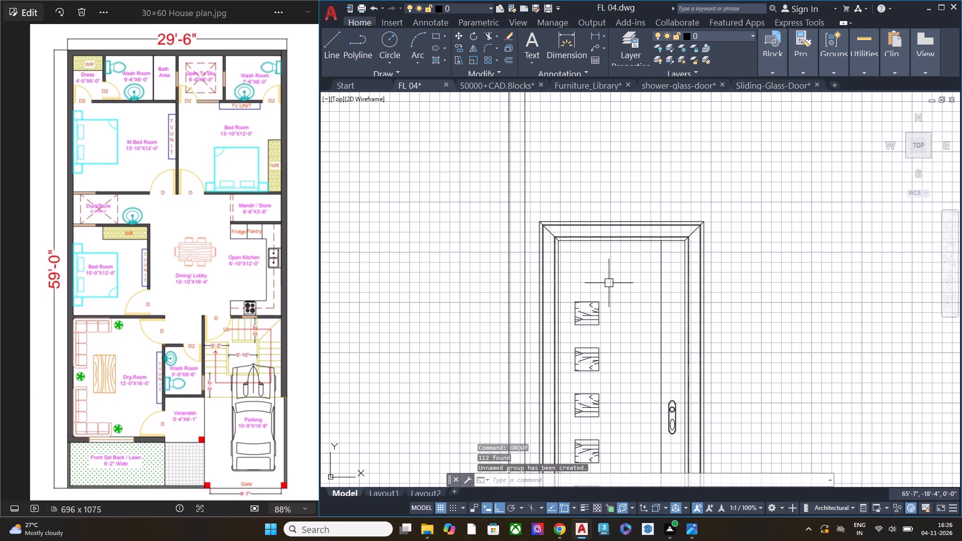
Move the side-view bed block about 14'-2" into the room elevation, onto the floor line's corner with the left wall.
{"action": "scroll", "coordinate": [615, 242], "scroll_direction": "down", "scroll_amount": 2}
{"action": "left_click", "coordinate": [862, 373]}
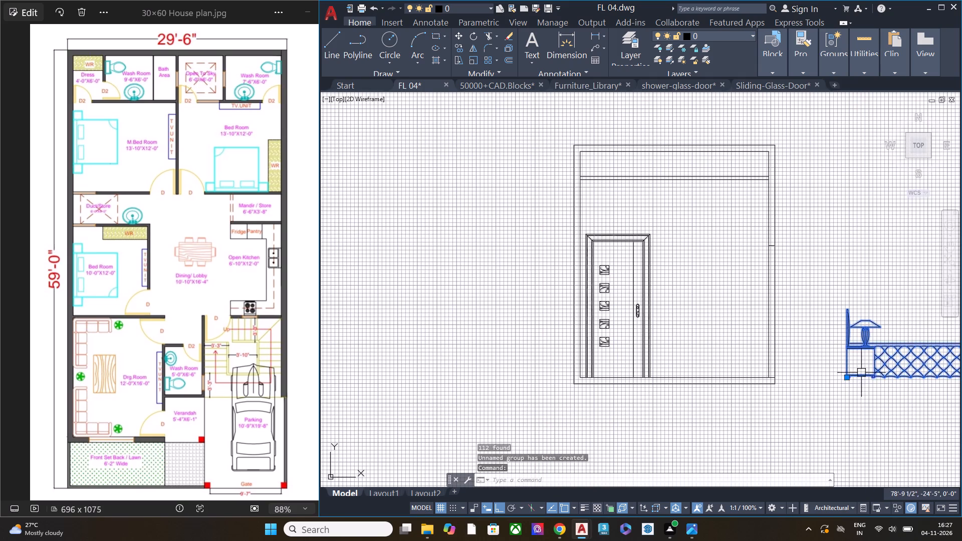
{"action": "scroll", "coordinate": [864, 381], "scroll_direction": "up", "scroll_amount": 1}
{"action": "scroll", "coordinate": [864, 381], "scroll_direction": "down", "scroll_amount": 1}
{"action": "scroll", "coordinate": [853, 387], "scroll_direction": "up", "scroll_amount": 4}
{"action": "type", "text": "m"}
{"action": "key", "text": "space"}
{"action": "scroll", "coordinate": [797, 331], "scroll_direction": "up", "scroll_amount": 2}
{"action": "scroll", "coordinate": [797, 330], "scroll_direction": "down", "scroll_amount": 3}
{"action": "scroll", "coordinate": [797, 330], "scroll_direction": "up", "scroll_amount": 1}
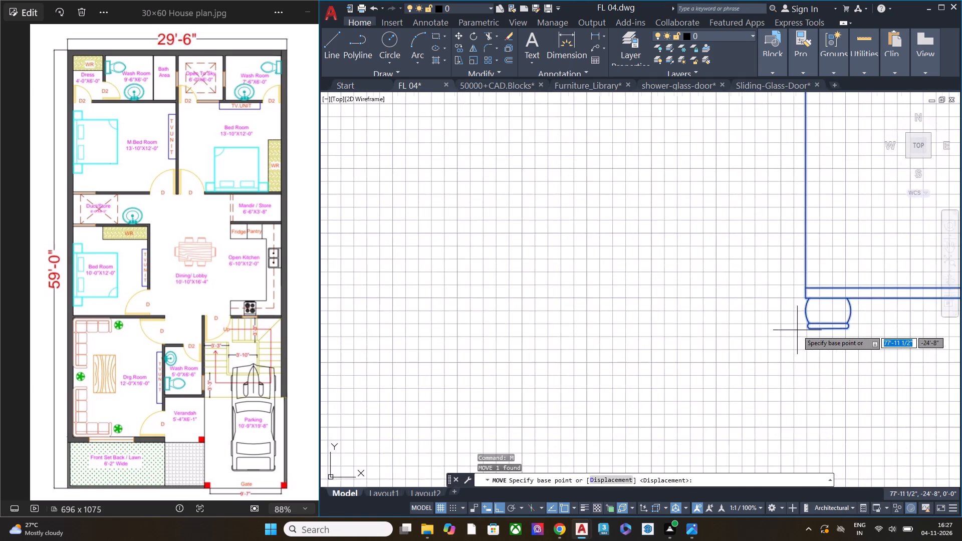
{"action": "scroll", "coordinate": [797, 330], "scroll_direction": "up", "scroll_amount": 1}
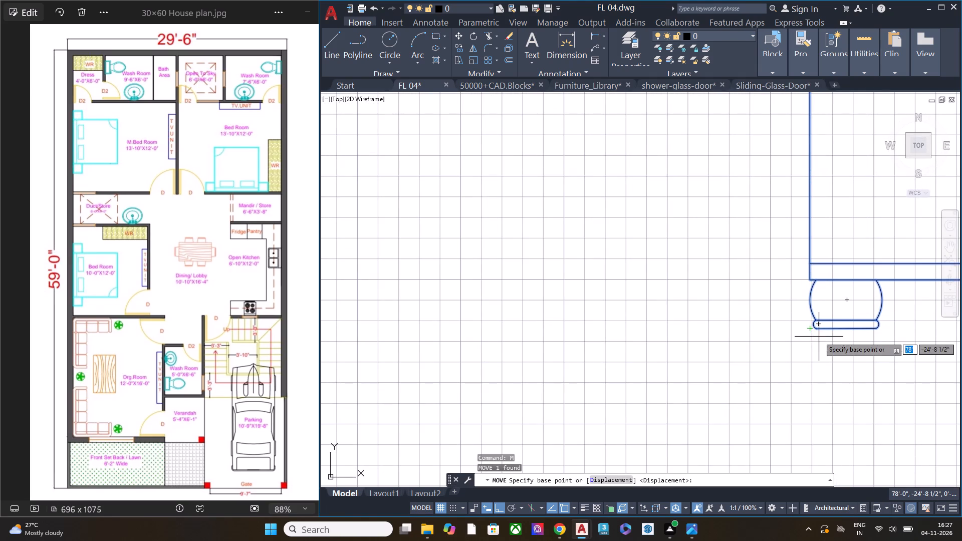
{"action": "left_click", "coordinate": [816, 330]}
{"action": "scroll", "coordinate": [777, 316], "scroll_direction": "down", "scroll_amount": 6}
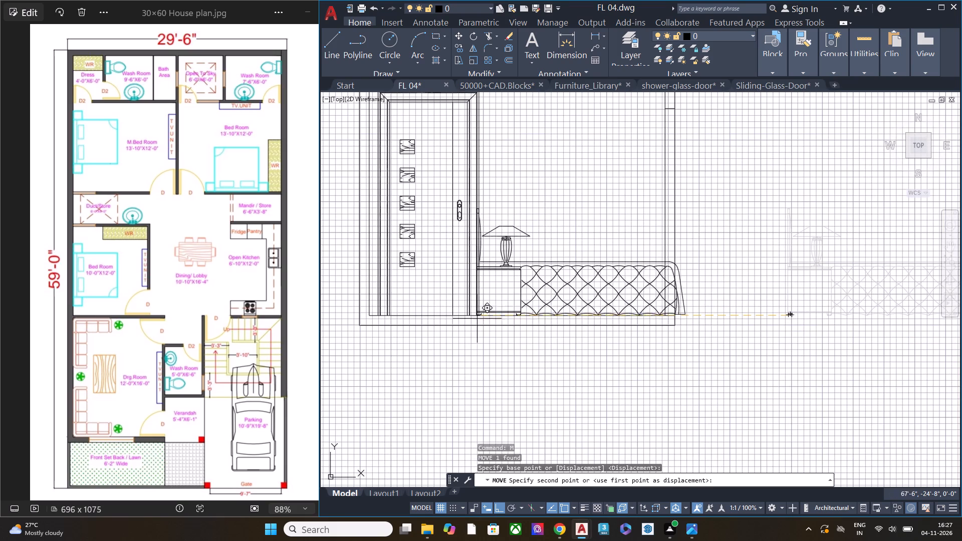
{"action": "scroll", "coordinate": [725, 285], "scroll_direction": "down", "scroll_amount": 1}
{"action": "middle_click_drag", "start_coordinate": [582, 284], "coordinate": [703, 296]}
{"action": "scroll", "coordinate": [624, 293], "scroll_direction": "up", "scroll_amount": 1}
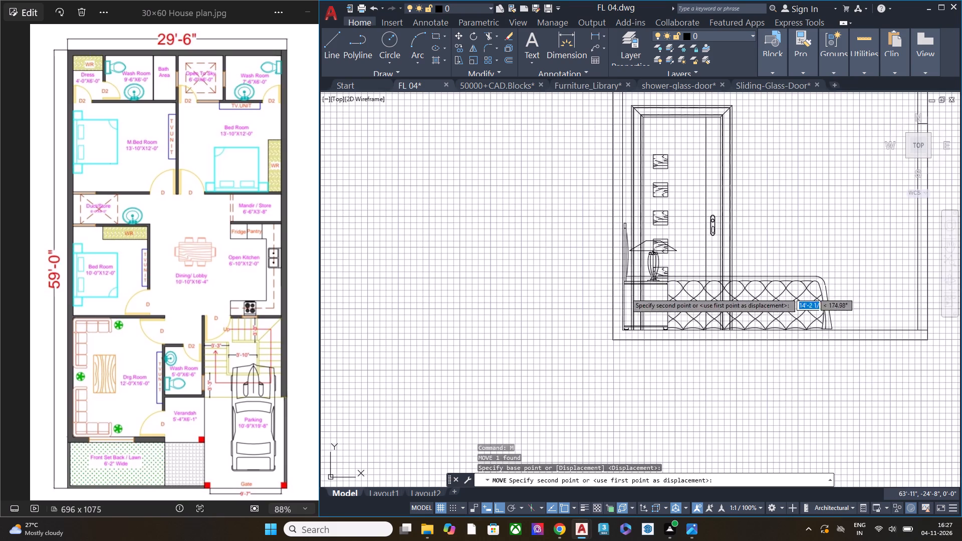
{"action": "scroll", "coordinate": [631, 310], "scroll_direction": "up", "scroll_amount": 3}
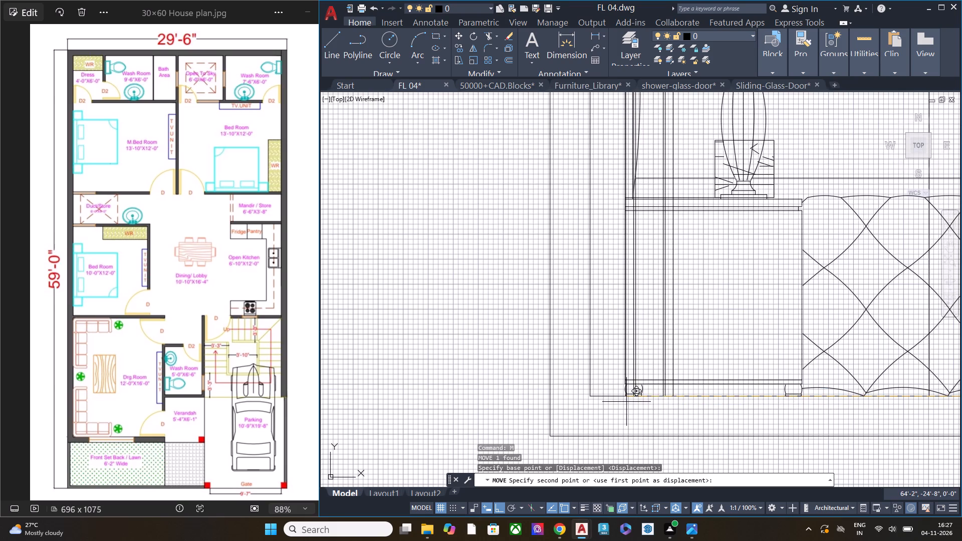
{"action": "left_click", "coordinate": [594, 397]}
{"action": "key", "text": "Escape"}
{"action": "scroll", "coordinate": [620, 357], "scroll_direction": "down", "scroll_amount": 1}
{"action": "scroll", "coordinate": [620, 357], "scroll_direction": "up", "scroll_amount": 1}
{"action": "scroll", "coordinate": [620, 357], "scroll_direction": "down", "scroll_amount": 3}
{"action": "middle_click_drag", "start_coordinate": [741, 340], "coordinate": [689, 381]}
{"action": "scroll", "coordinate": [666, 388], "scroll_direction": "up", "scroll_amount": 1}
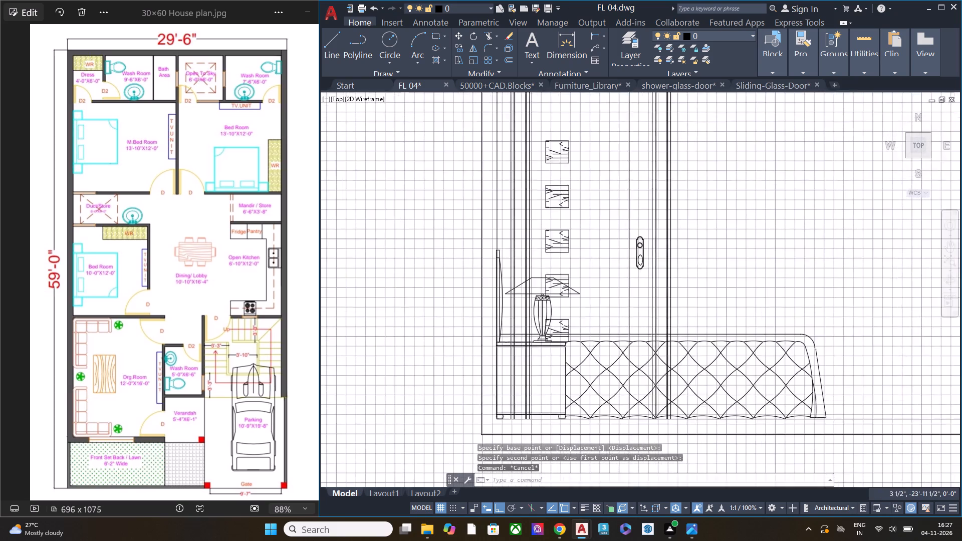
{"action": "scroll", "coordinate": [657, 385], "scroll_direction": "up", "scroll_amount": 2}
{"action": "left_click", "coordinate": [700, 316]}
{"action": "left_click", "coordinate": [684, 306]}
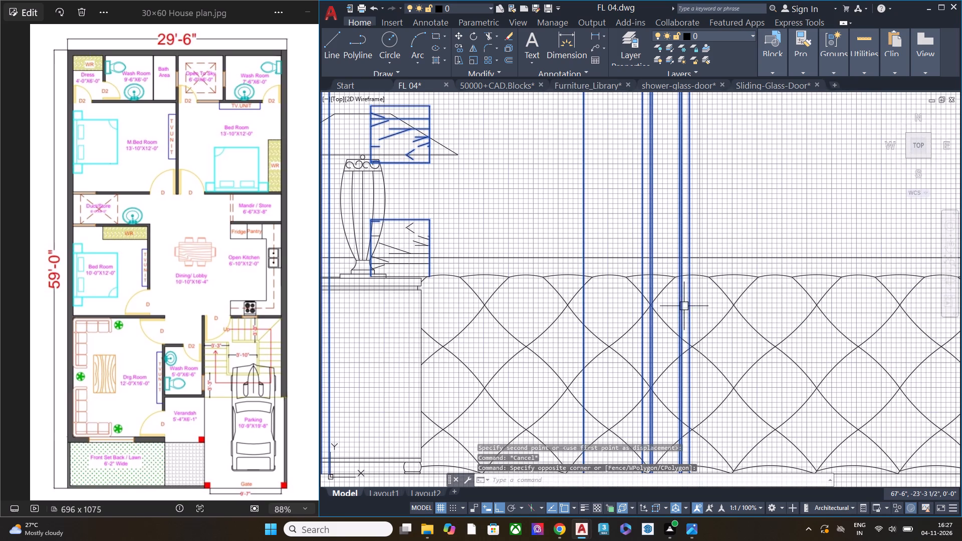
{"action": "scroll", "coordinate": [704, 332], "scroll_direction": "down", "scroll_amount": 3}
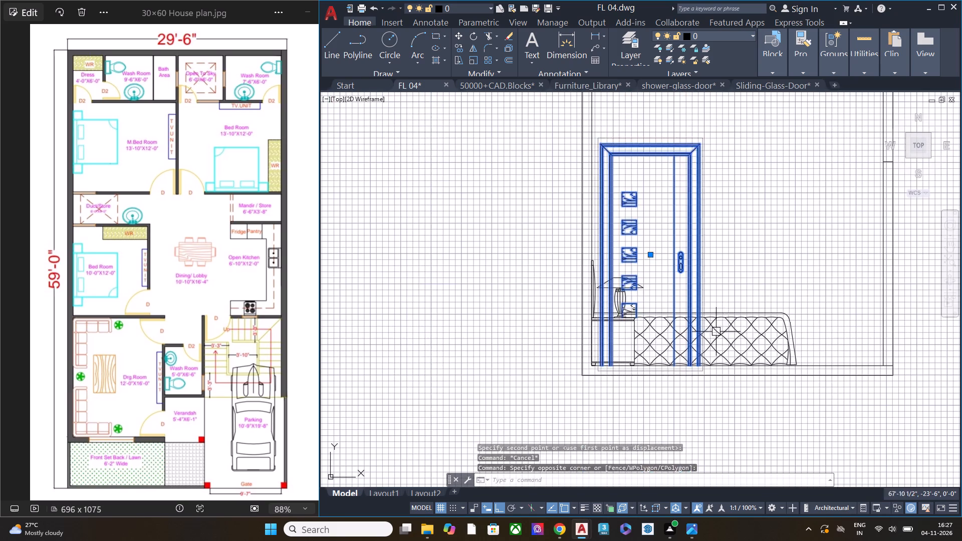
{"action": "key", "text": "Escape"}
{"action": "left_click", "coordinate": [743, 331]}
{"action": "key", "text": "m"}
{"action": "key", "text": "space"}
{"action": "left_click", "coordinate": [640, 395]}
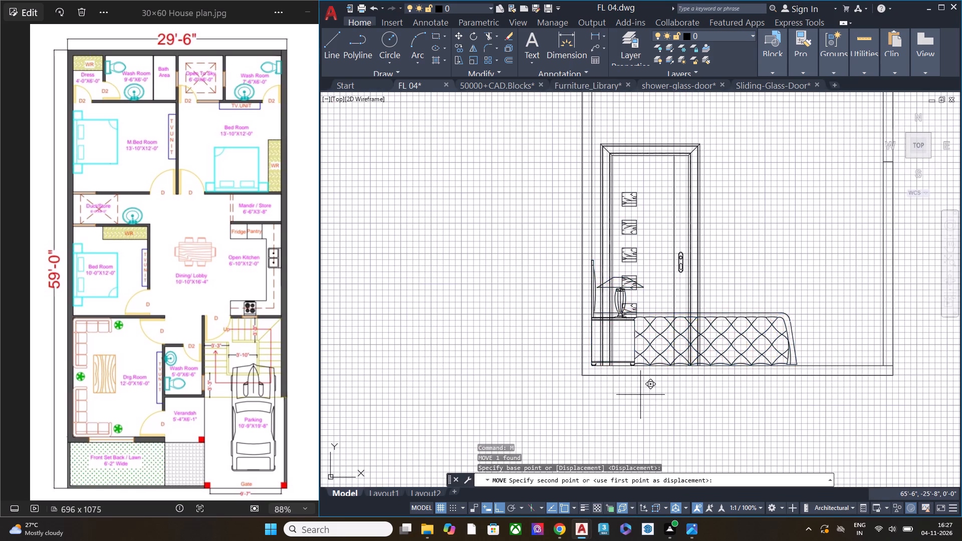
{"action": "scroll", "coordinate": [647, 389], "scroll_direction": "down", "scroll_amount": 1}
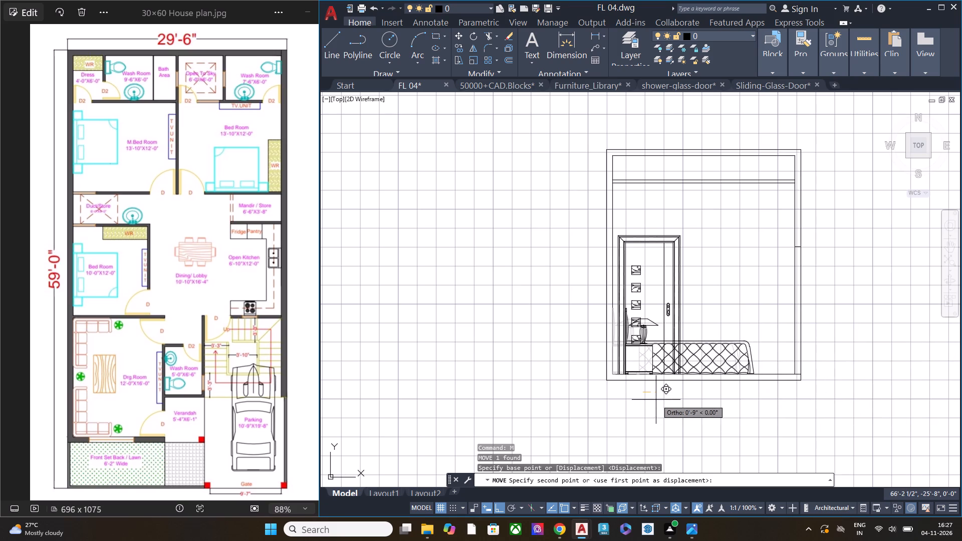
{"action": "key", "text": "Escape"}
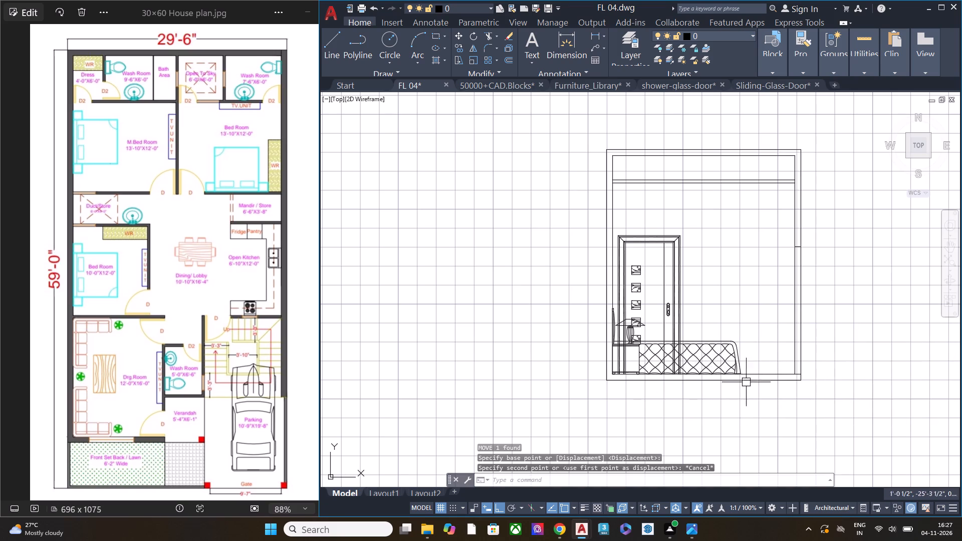
Shift the bed block slightly right along the floor line so its bedside table clears the left wall's inner line.
{"action": "scroll", "coordinate": [596, 341], "scroll_direction": "up", "scroll_amount": 2}
{"action": "left_click", "coordinate": [635, 376]}
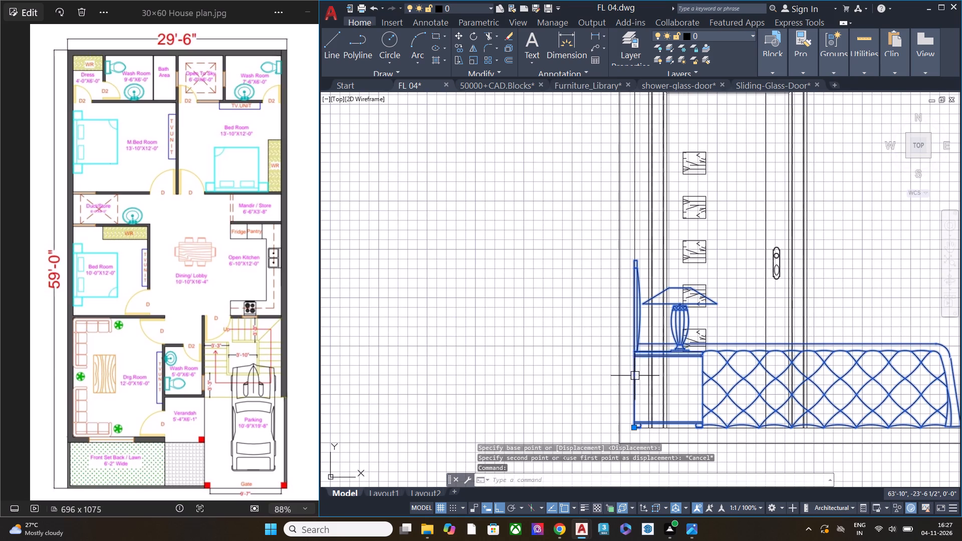
{"action": "middle_click_drag", "start_coordinate": [632, 364], "coordinate": [639, 313]}
{"action": "scroll", "coordinate": [632, 362], "scroll_direction": "up", "scroll_amount": 1}
{"action": "scroll", "coordinate": [643, 431], "scroll_direction": "up", "scroll_amount": 2}
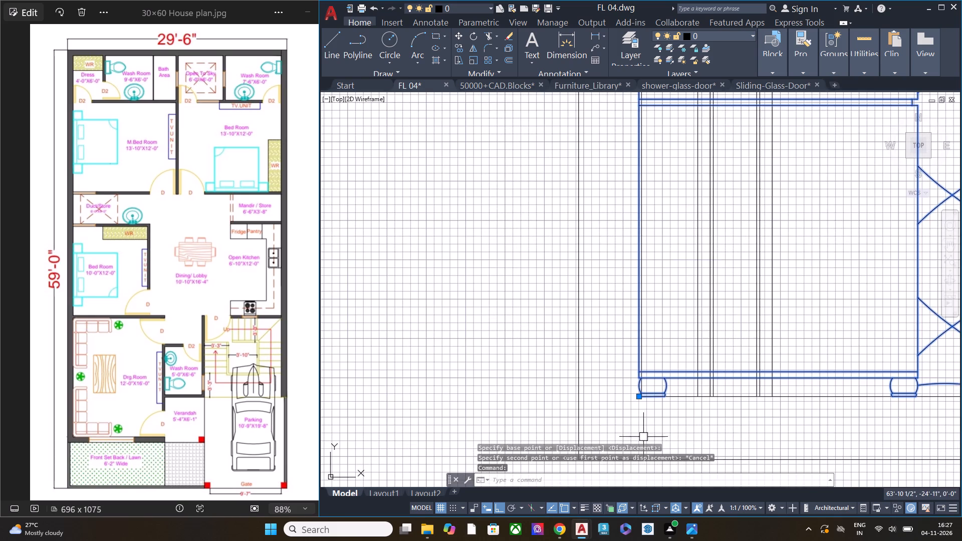
{"action": "scroll", "coordinate": [643, 435], "scroll_direction": "up", "scroll_amount": 1}
{"action": "scroll", "coordinate": [643, 434], "scroll_direction": "down", "scroll_amount": 1}
{"action": "middle_click_drag", "start_coordinate": [638, 418], "coordinate": [633, 406]}
{"action": "scroll", "coordinate": [626, 384], "scroll_direction": "up", "scroll_amount": 5}
{"action": "type", "text": "m"}
{"action": "key", "text": "space"}
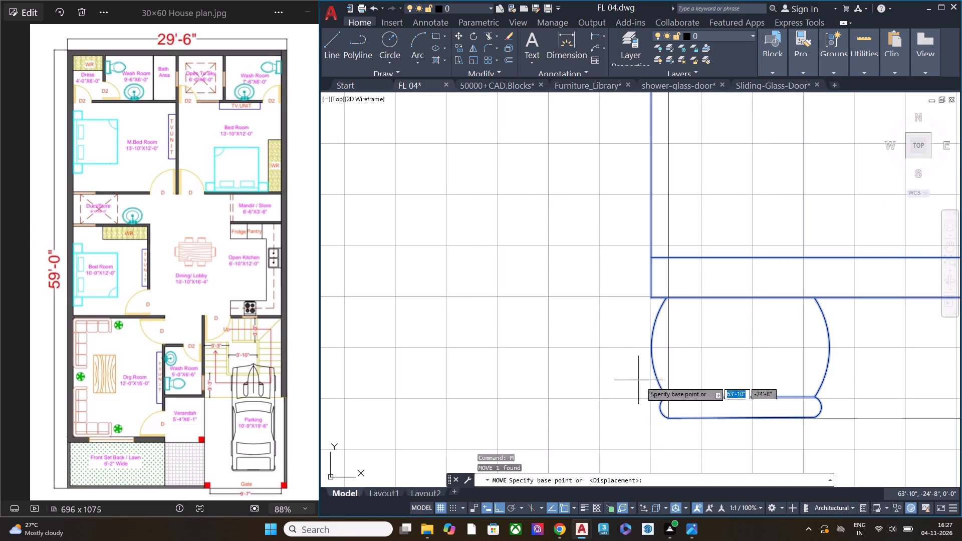
{"action": "left_click", "coordinate": [665, 398]}
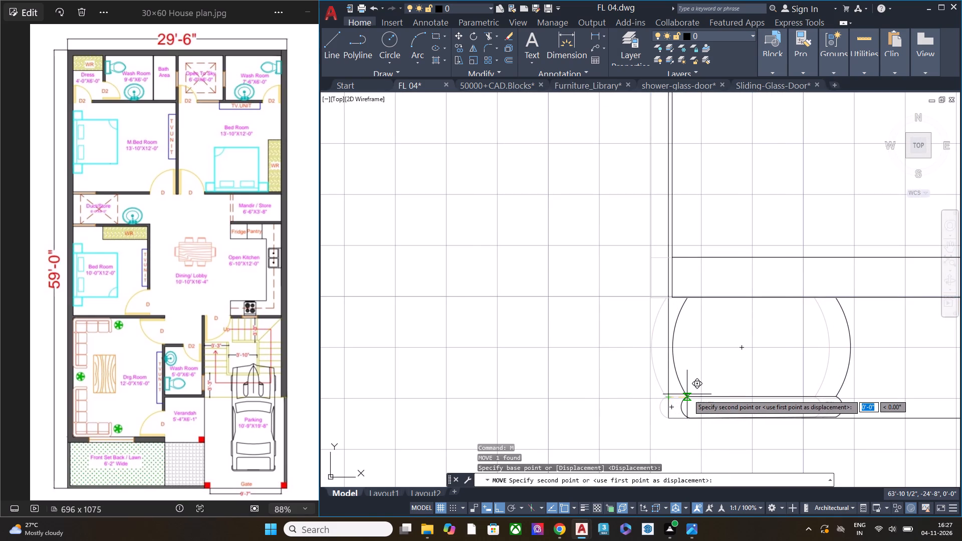
{"action": "left_click", "coordinate": [689, 394]}
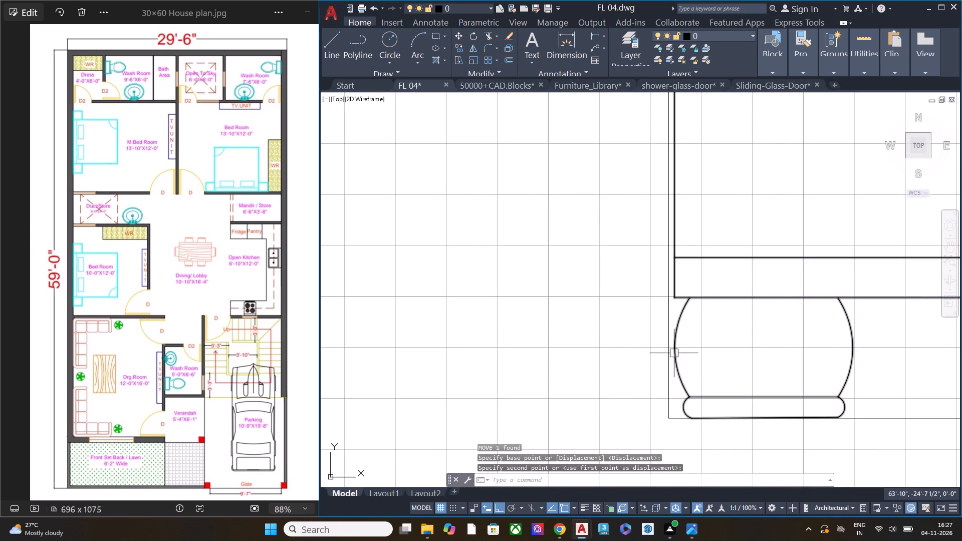
Move the bed block left so the bedside table's lower corner meets the left wall's inner line.
{"action": "left_click", "coordinate": [677, 352]}
{"action": "type", "text": "m"}
{"action": "key", "text": "space"}
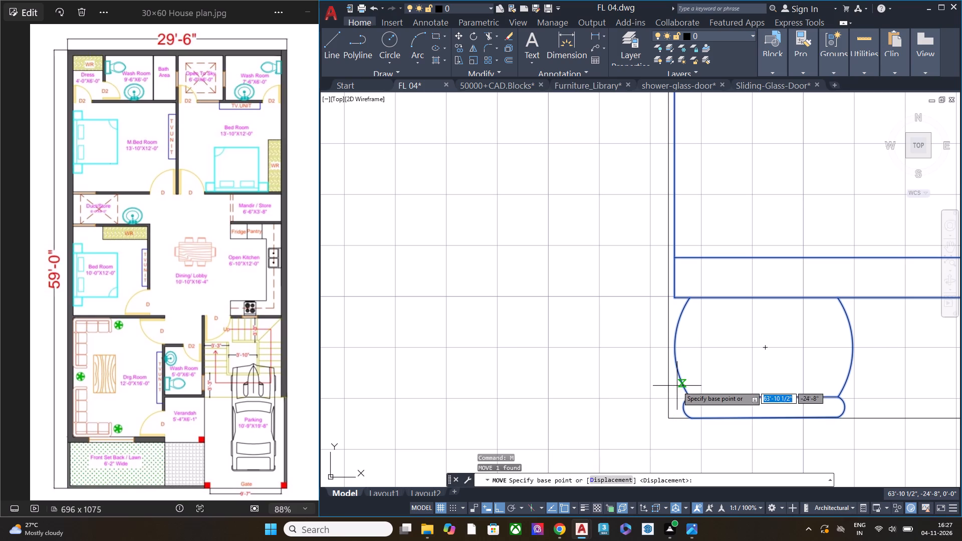
{"action": "left_click", "coordinate": [675, 294]}
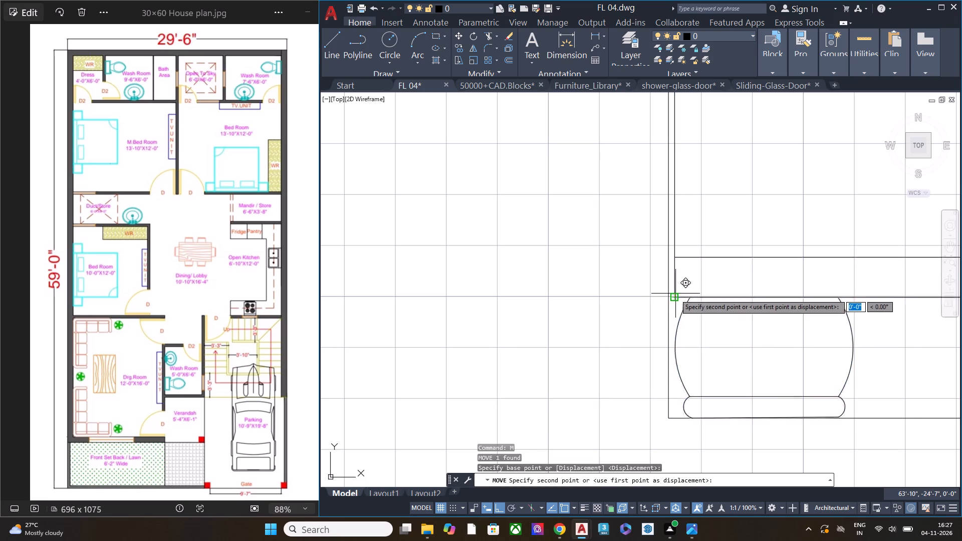
{"action": "left_click", "coordinate": [671, 298]}
{"action": "key", "text": "Escape"}
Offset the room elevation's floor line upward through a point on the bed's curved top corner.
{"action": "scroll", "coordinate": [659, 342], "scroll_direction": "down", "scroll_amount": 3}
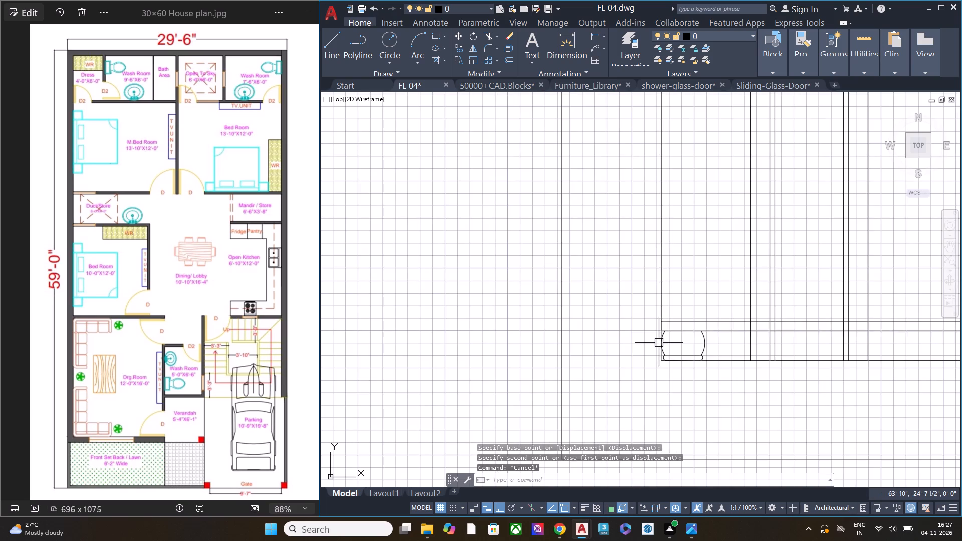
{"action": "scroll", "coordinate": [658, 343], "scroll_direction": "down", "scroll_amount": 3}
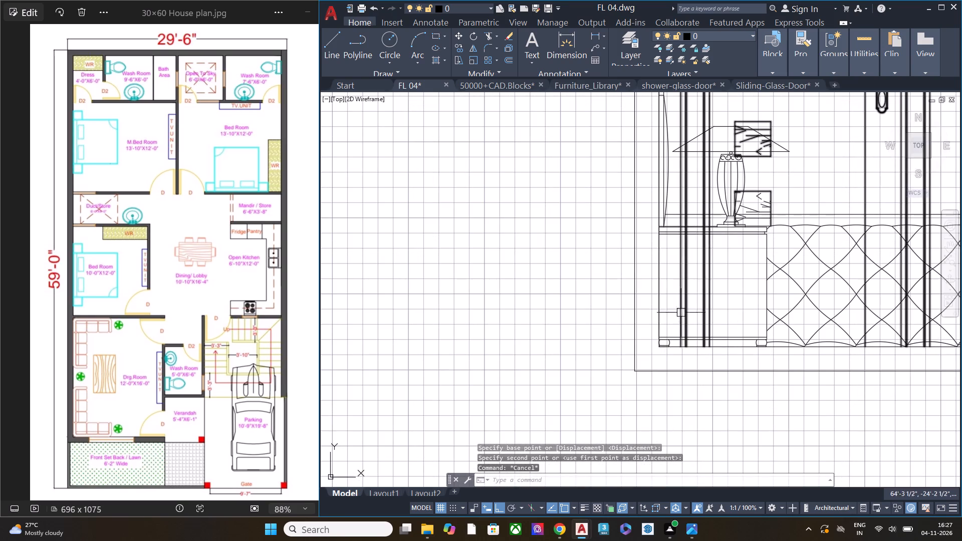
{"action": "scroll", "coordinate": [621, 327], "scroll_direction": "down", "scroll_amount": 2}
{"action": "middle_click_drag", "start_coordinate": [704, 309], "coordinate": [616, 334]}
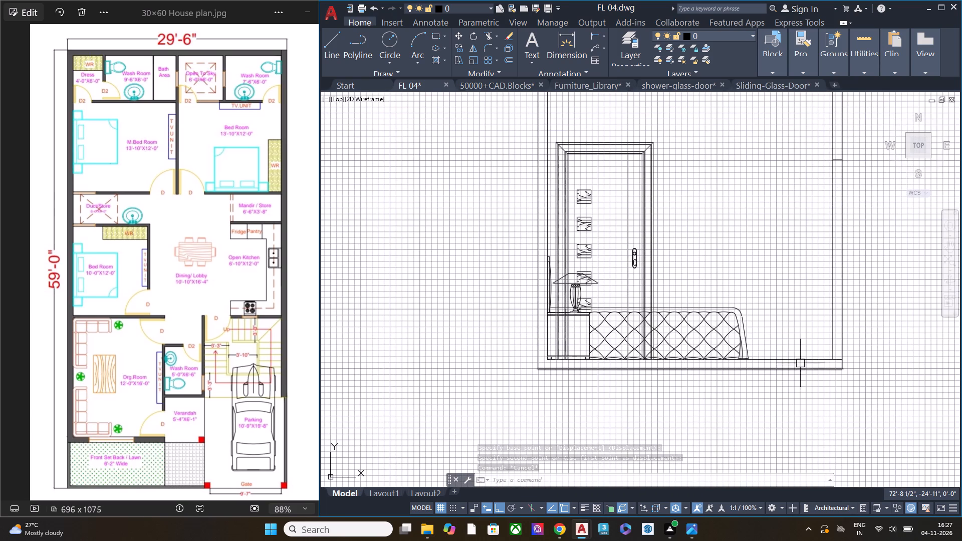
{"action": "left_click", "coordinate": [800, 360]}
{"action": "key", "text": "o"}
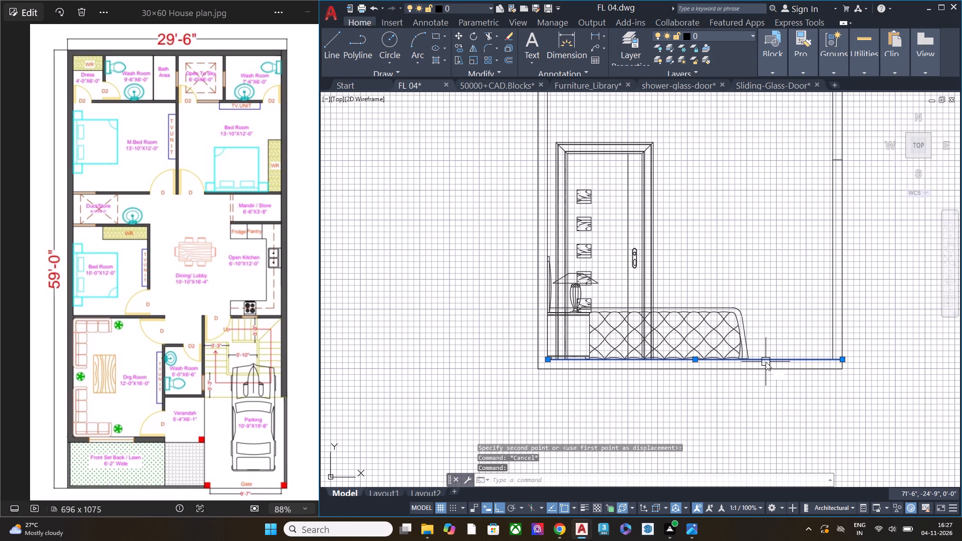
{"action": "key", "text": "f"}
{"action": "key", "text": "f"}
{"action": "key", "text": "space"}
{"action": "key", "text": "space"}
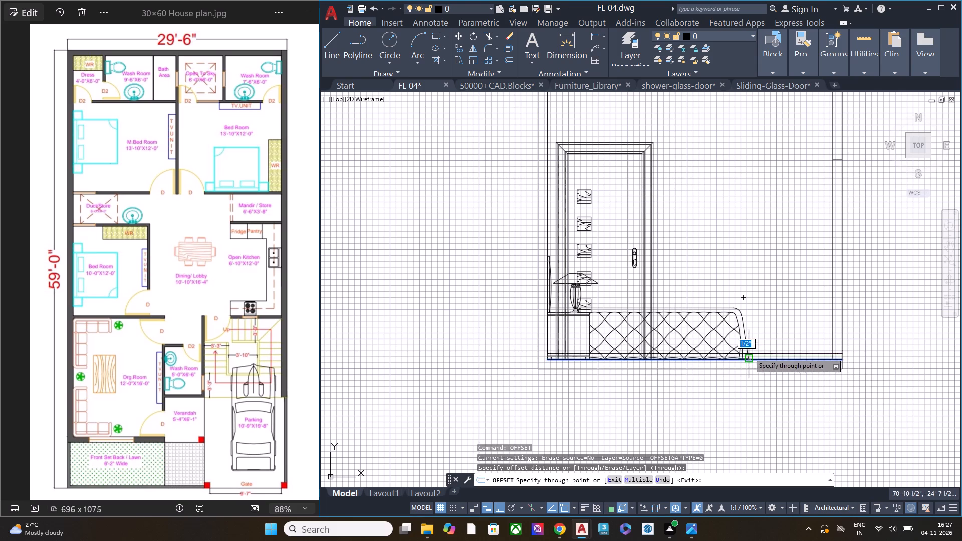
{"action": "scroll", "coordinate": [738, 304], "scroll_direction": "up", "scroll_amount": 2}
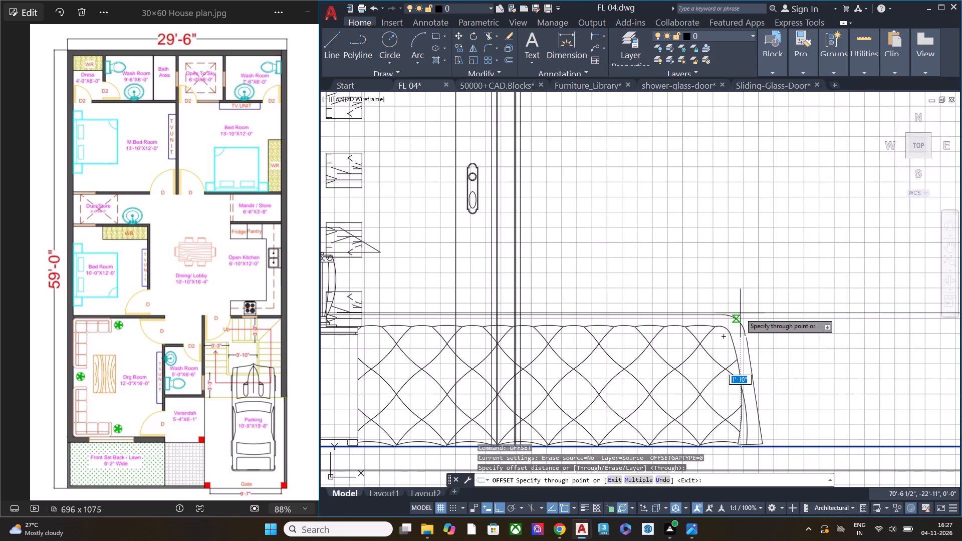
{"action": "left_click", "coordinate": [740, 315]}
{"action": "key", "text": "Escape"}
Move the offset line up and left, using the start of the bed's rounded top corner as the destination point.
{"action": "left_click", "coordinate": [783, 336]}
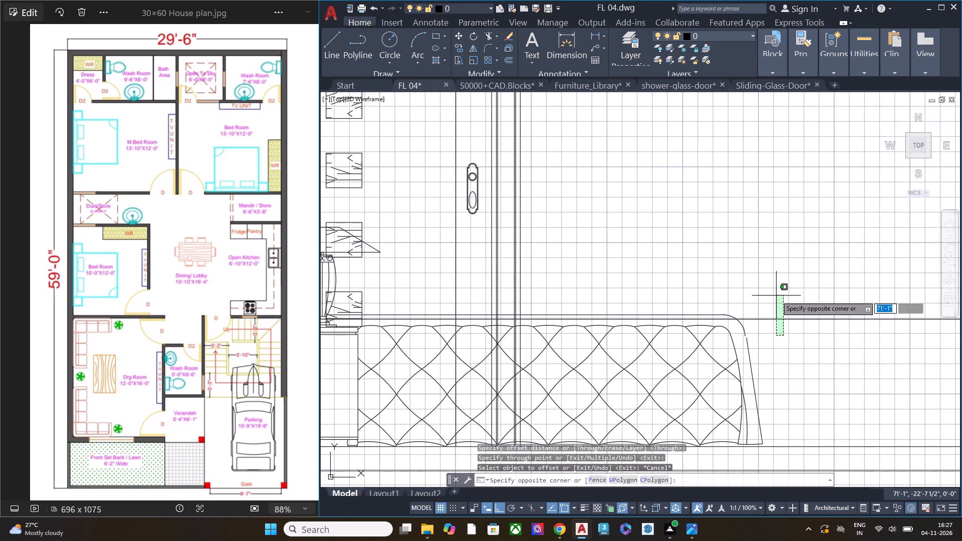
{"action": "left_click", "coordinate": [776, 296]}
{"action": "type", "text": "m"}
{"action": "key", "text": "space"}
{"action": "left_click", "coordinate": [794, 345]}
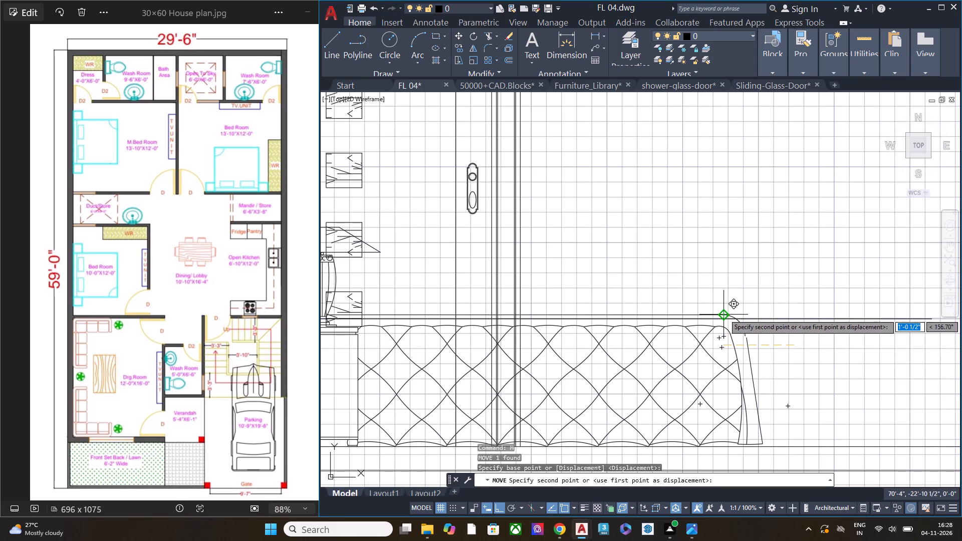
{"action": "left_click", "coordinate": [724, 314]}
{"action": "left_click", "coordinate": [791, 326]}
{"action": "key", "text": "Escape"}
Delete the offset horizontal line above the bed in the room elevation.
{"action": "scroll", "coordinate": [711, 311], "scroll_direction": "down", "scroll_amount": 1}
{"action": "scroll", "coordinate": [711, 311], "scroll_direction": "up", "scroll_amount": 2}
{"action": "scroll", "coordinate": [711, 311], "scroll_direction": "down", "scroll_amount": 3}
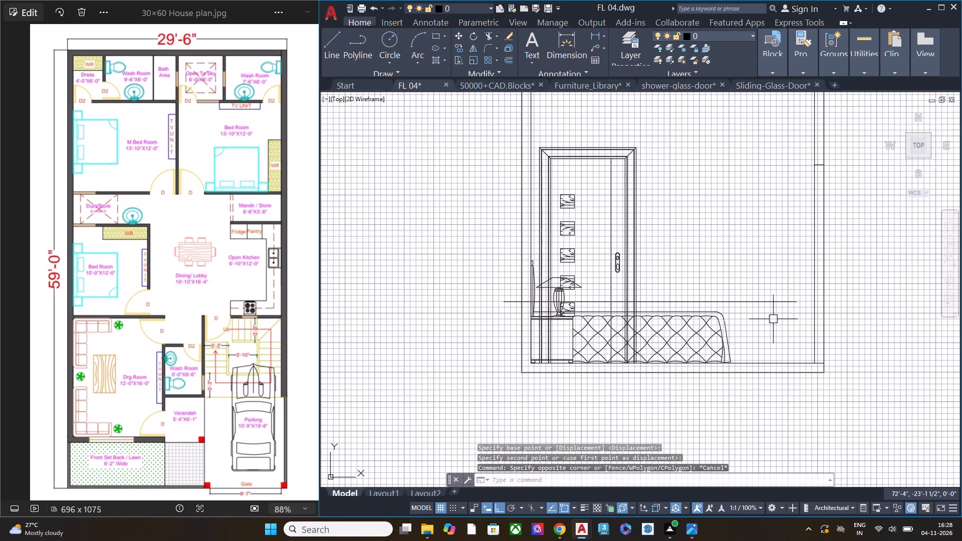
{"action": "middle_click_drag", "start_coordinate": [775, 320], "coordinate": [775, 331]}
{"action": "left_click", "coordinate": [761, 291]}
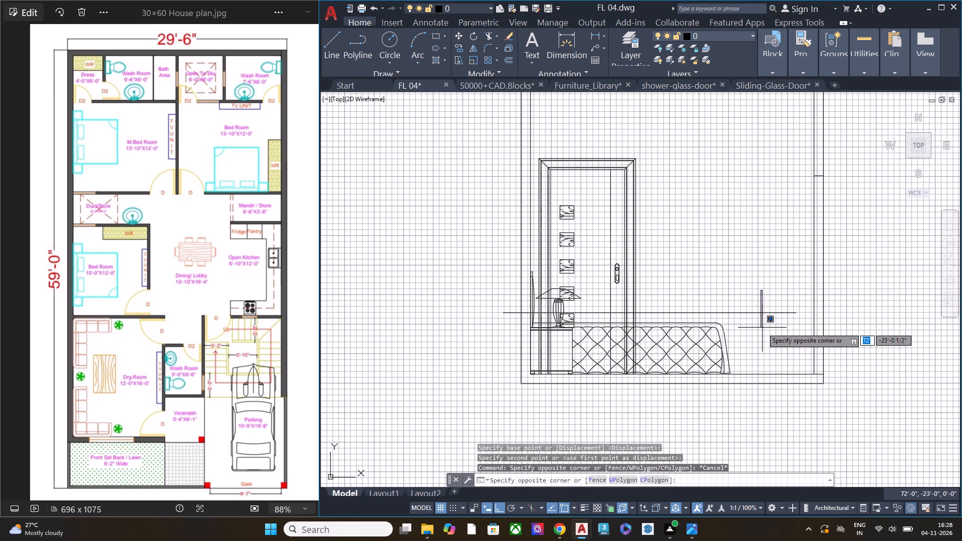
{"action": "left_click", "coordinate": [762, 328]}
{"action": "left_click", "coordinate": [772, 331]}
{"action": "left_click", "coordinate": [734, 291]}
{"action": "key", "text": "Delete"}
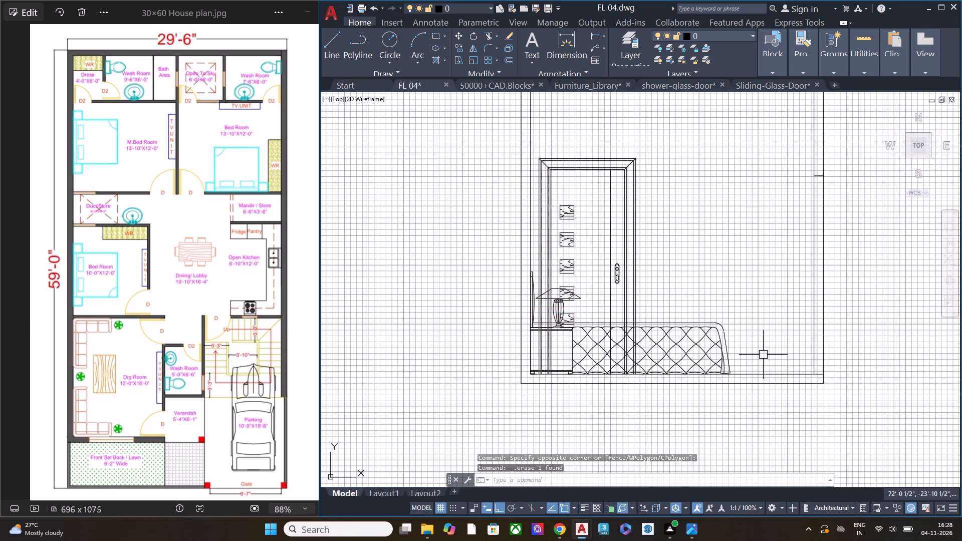
Offset the room elevation's floor line upward through a point level with the top of the bed.
{"action": "left_click", "coordinate": [769, 373]}
{"action": "type", "text": "off"}
{"action": "key", "text": "space"}
{"action": "key", "text": "space"}
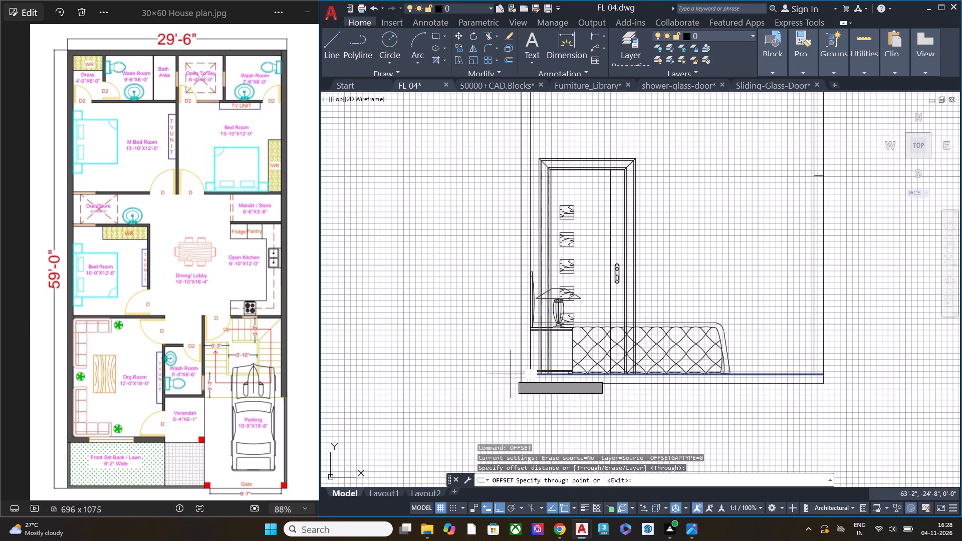
{"action": "scroll", "coordinate": [533, 373], "scroll_direction": "up", "scroll_amount": 3}
{"action": "left_click", "coordinate": [517, 384]}
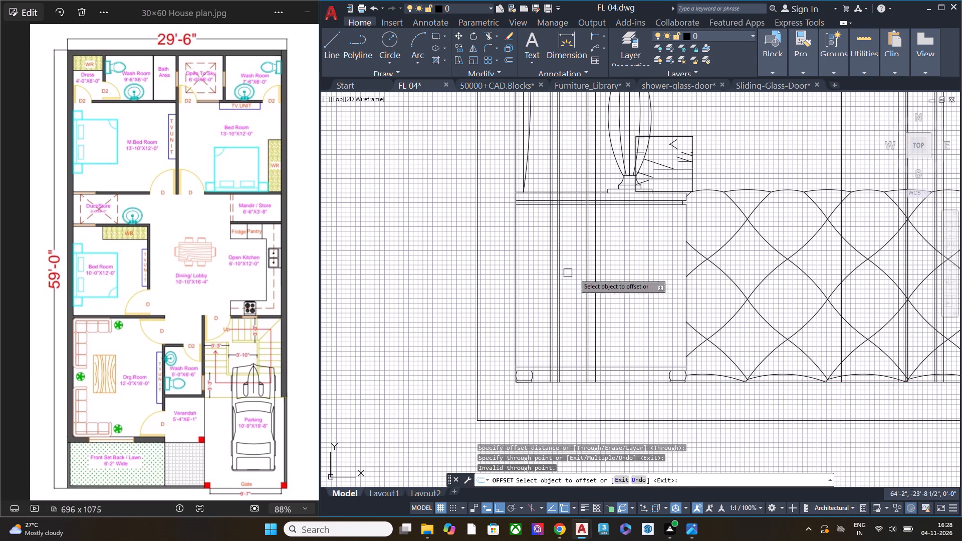
{"action": "middle_click_drag", "start_coordinate": [555, 388], "coordinate": [592, 383]}
{"action": "key", "text": "Escape"}
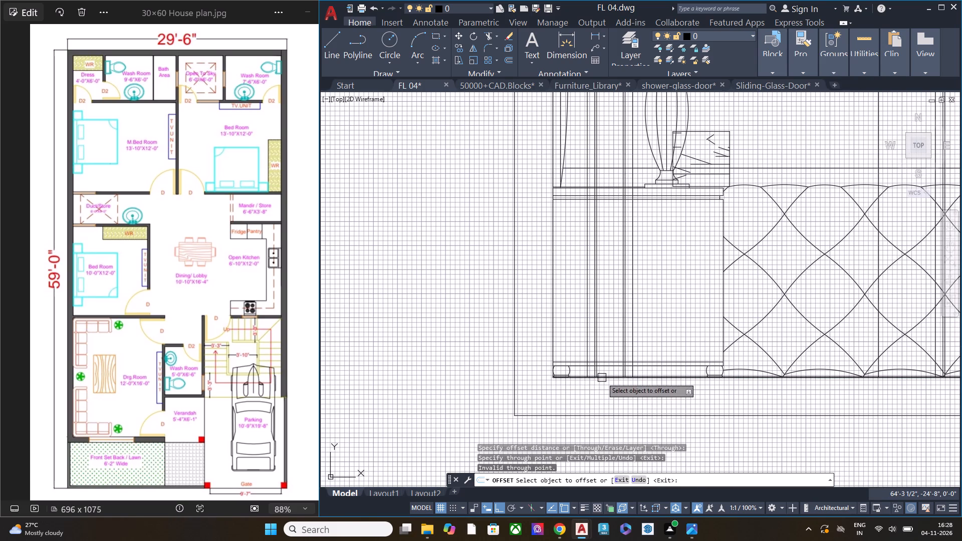
{"action": "left_click", "coordinate": [602, 378]}
{"action": "middle_click_drag", "start_coordinate": [550, 178], "coordinate": [555, 279]}
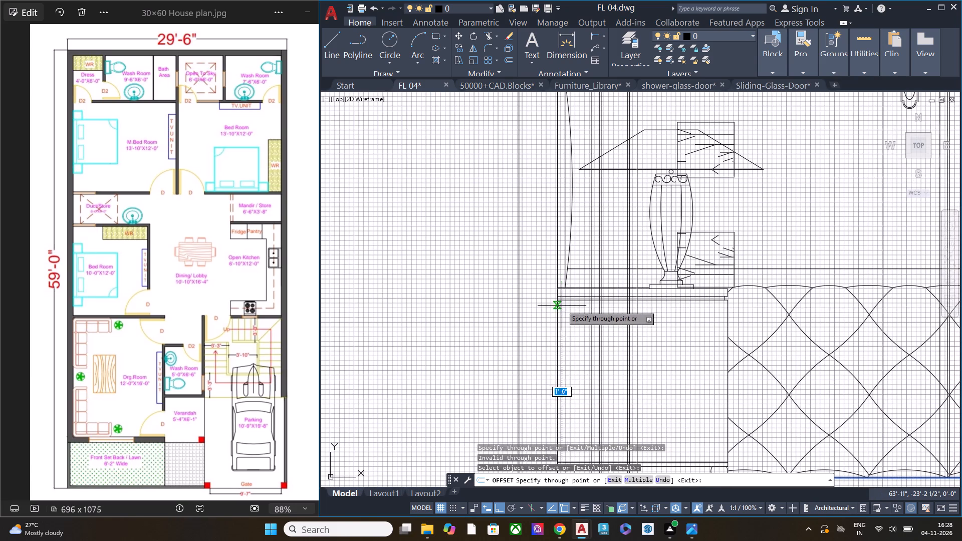
{"action": "left_click", "coordinate": [569, 268]}
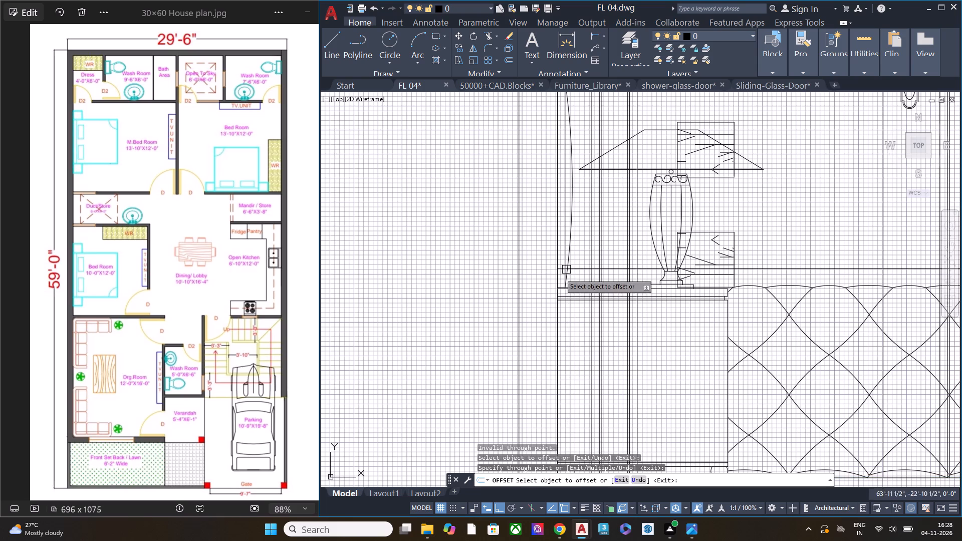
{"action": "scroll", "coordinate": [472, 285], "scroll_direction": "down", "scroll_amount": 2}
{"action": "key", "text": "Escape"}
Move the bed block horizontally out of the room elevation to the empty space right of it.
{"action": "left_click", "coordinate": [690, 313]}
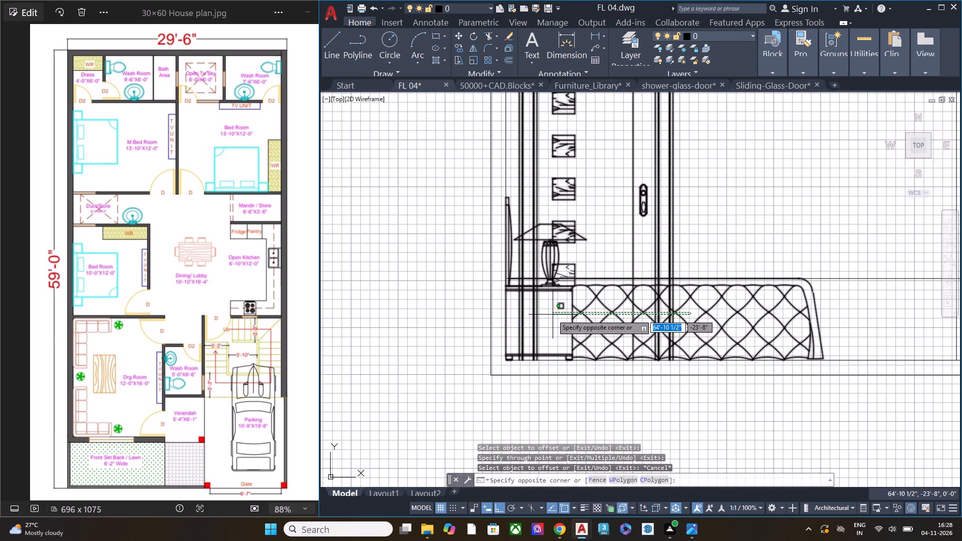
{"action": "key", "text": "Escape"}
{"action": "left_click", "coordinate": [821, 325]}
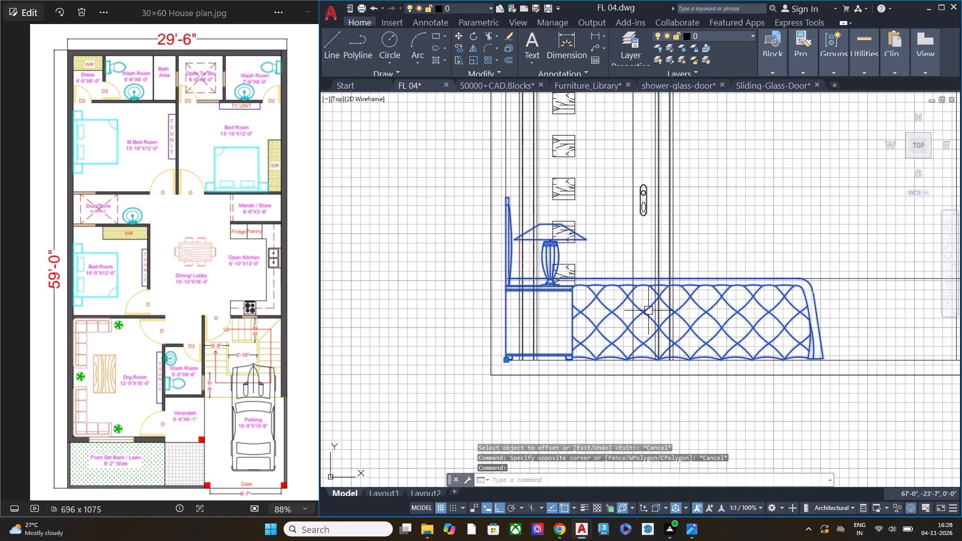
{"action": "scroll", "coordinate": [613, 312], "scroll_direction": "down", "scroll_amount": 2}
{"action": "middle_click_drag", "start_coordinate": [712, 318], "coordinate": [602, 292]}
{"action": "type", "text": "m"}
{"action": "key", "text": "space"}
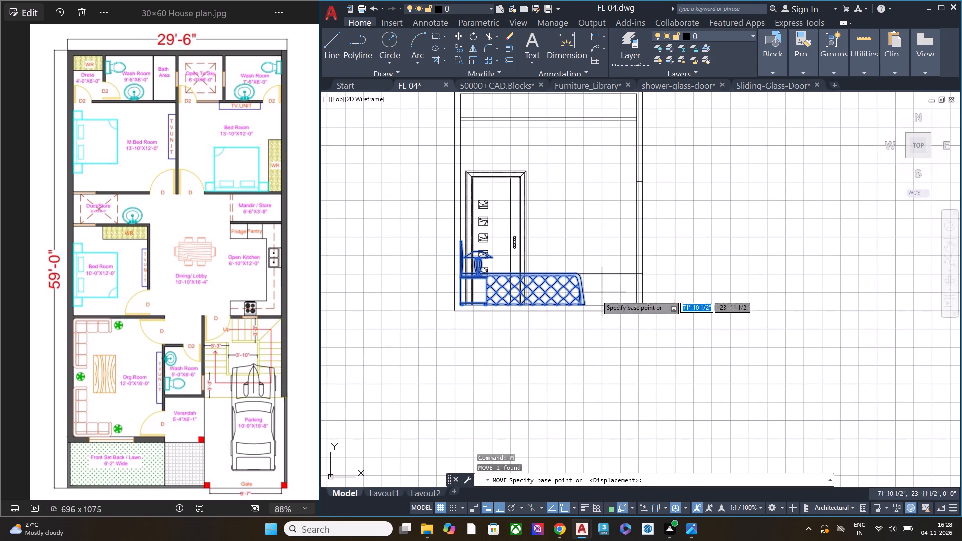
{"action": "left_click", "coordinate": [560, 371]}
{"action": "left_click", "coordinate": [861, 372]}
{"action": "key", "text": "Escape"}
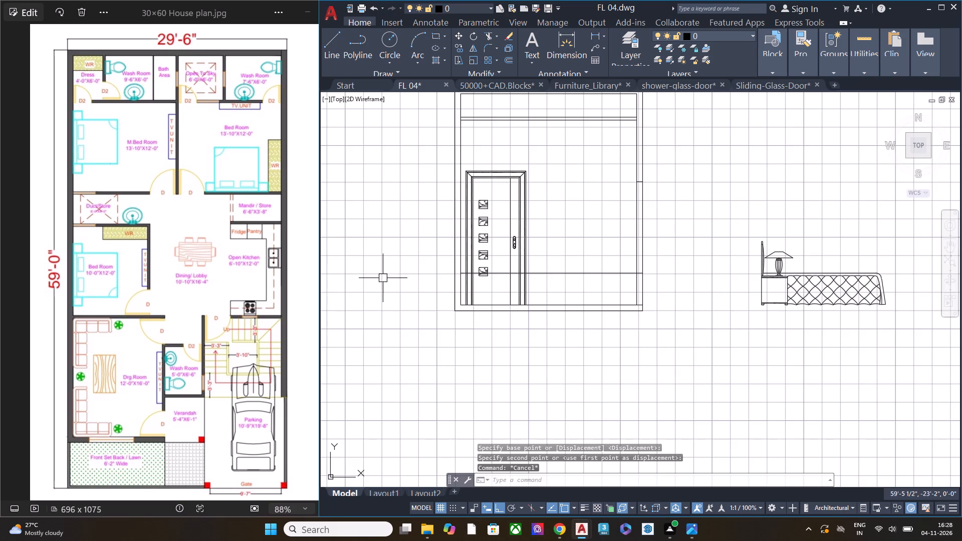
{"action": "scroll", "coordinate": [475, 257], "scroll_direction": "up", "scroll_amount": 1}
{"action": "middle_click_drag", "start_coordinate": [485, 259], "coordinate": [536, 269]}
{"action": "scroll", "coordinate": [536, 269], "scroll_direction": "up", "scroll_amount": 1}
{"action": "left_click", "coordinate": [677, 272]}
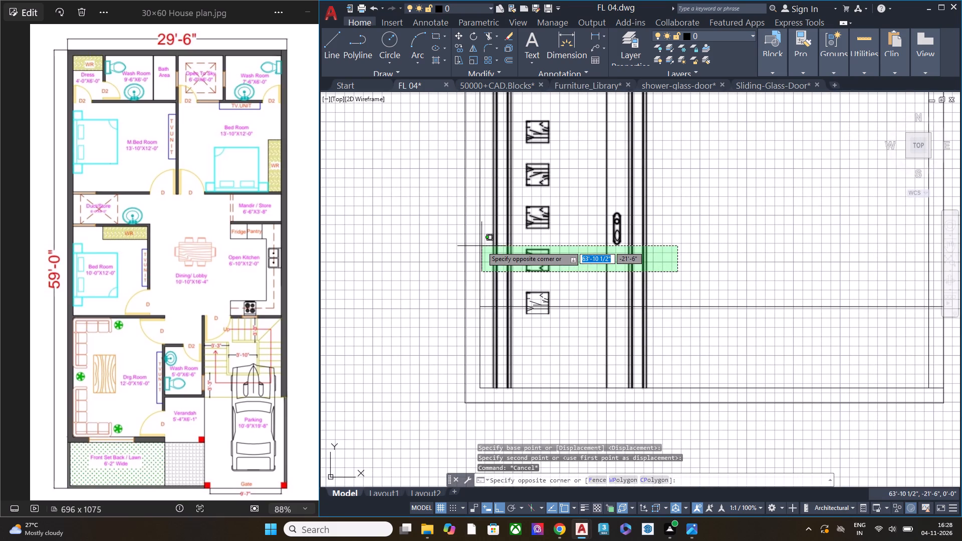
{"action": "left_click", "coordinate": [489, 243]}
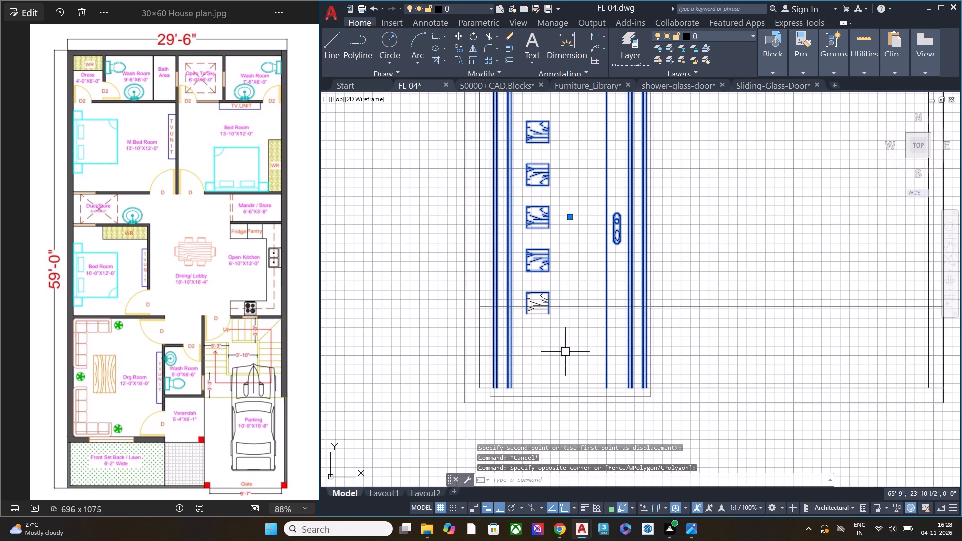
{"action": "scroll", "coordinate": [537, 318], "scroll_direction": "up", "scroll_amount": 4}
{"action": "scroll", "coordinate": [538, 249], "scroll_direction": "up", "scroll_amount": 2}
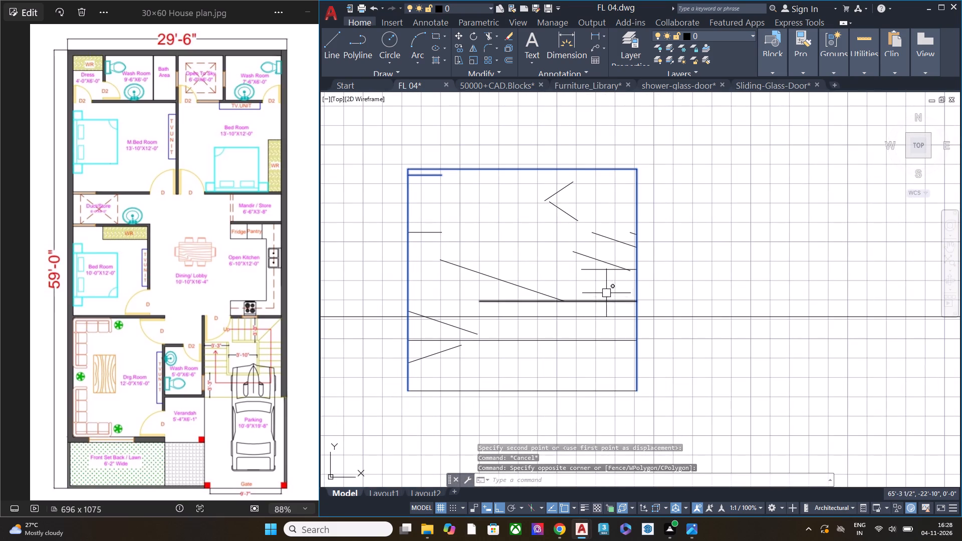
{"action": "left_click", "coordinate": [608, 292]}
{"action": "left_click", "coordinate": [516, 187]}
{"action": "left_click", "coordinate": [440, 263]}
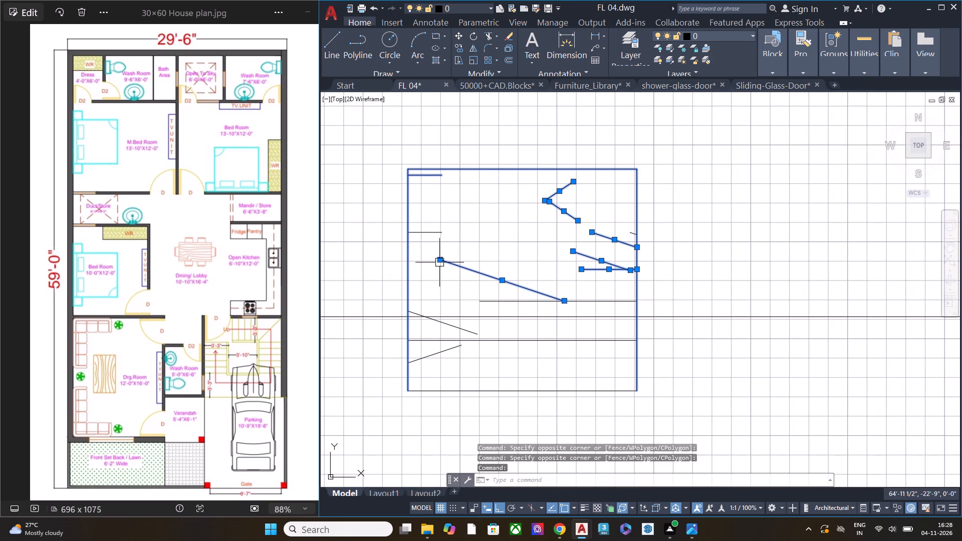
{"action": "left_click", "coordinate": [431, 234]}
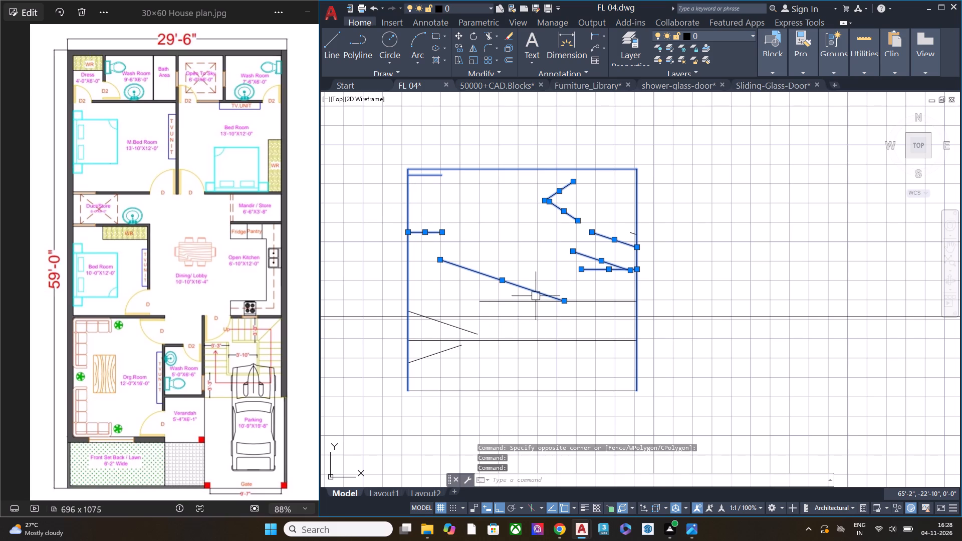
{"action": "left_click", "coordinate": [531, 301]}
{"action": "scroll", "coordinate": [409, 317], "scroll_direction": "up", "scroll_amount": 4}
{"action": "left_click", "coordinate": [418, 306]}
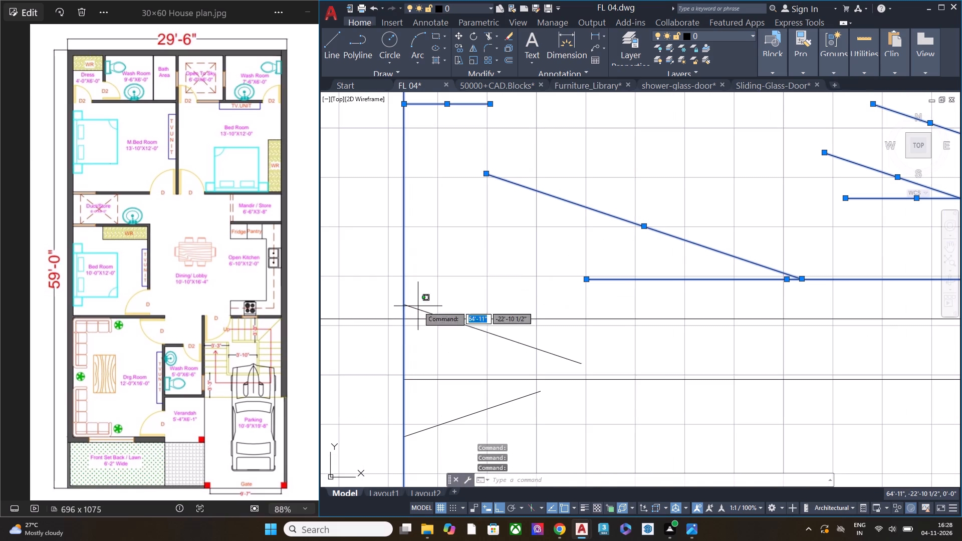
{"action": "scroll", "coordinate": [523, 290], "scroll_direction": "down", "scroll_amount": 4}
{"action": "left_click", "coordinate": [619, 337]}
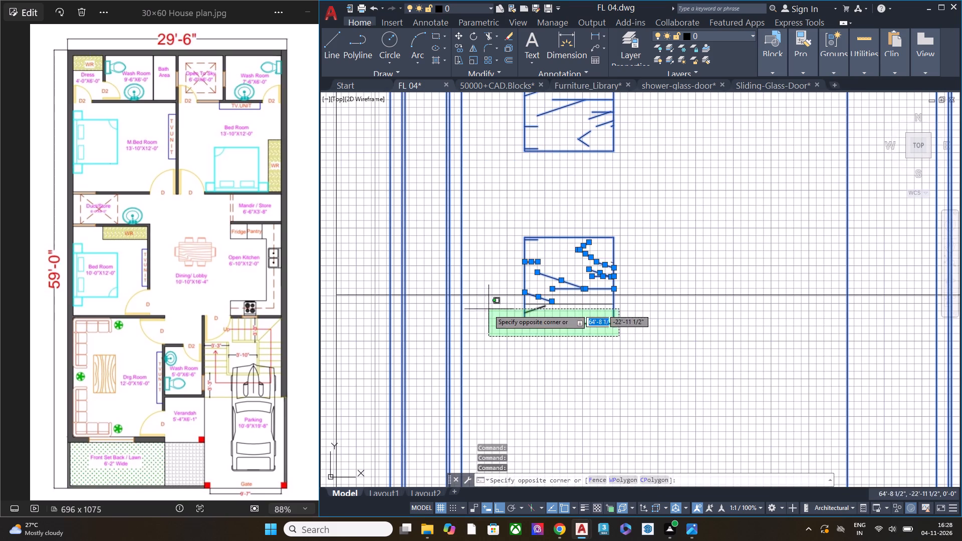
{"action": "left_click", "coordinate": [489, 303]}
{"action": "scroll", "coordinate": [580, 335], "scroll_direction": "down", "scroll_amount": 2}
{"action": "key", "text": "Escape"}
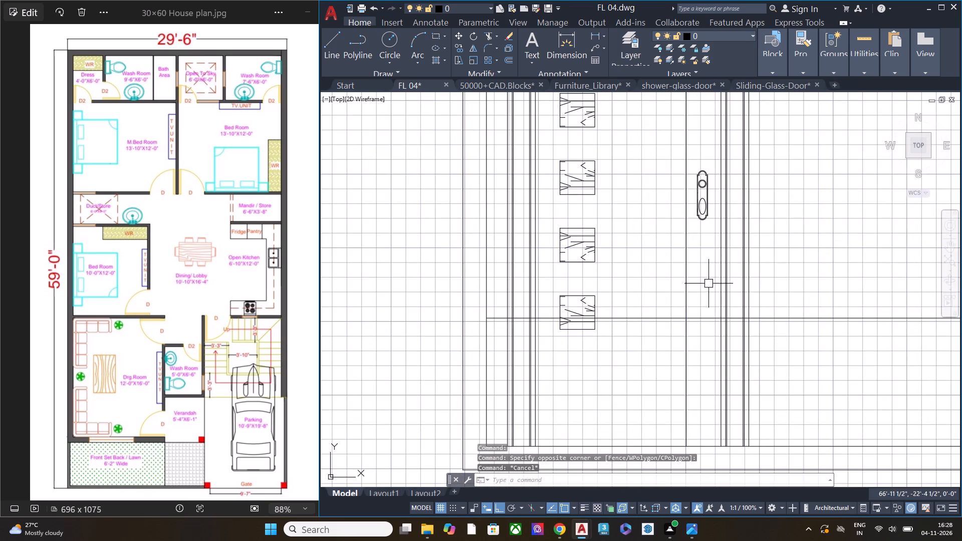
Explode the library door block in the room elevation, including the loose lines of its lowest decorative panel in the selection.
{"action": "left_click", "coordinate": [726, 277]}
{"action": "scroll", "coordinate": [582, 312], "scroll_direction": "up", "scroll_amount": 3}
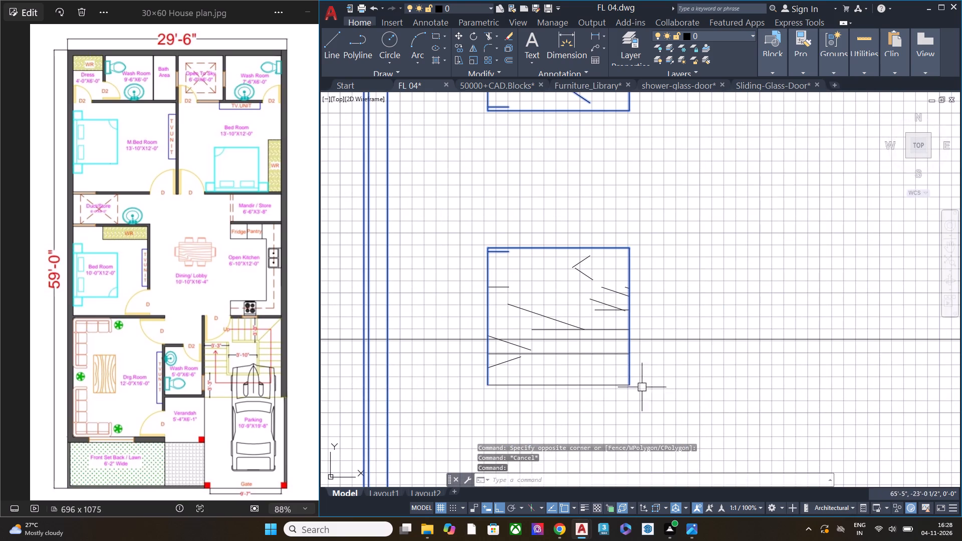
{"action": "left_click_drag", "start_coordinate": [651, 396], "coordinate": [650, 389]}
{"action": "left_click", "coordinate": [564, 241]}
{"action": "left_click", "coordinate": [680, 356]}
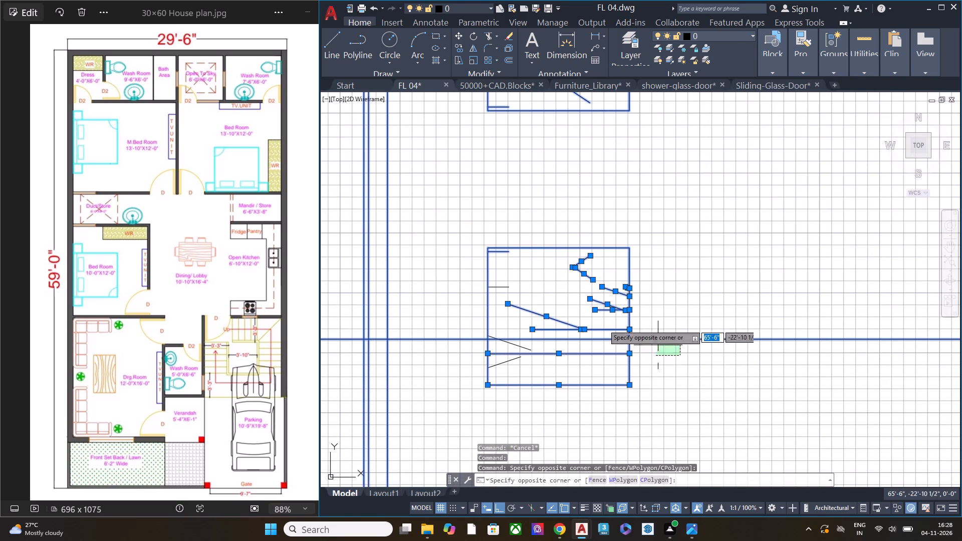
{"action": "scroll", "coordinate": [579, 278], "scroll_direction": "down", "scroll_amount": 1}
{"action": "left_click", "coordinate": [506, 292]}
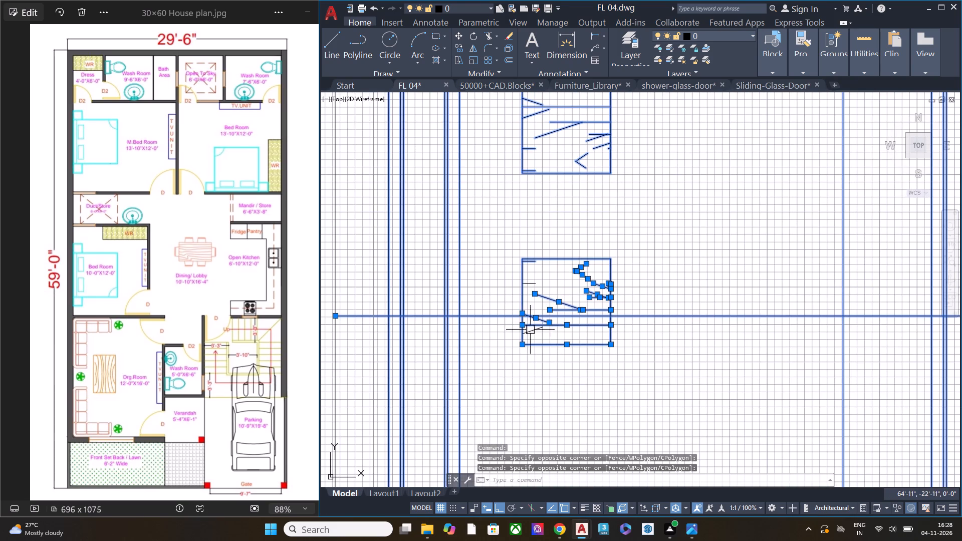
{"action": "left_click", "coordinate": [583, 365]}
{"action": "left_click", "coordinate": [470, 245]}
{"action": "scroll", "coordinate": [563, 301], "scroll_direction": "down", "scroll_amount": 4}
{"action": "key", "text": "e"}
{"action": "key", "text": "x"}
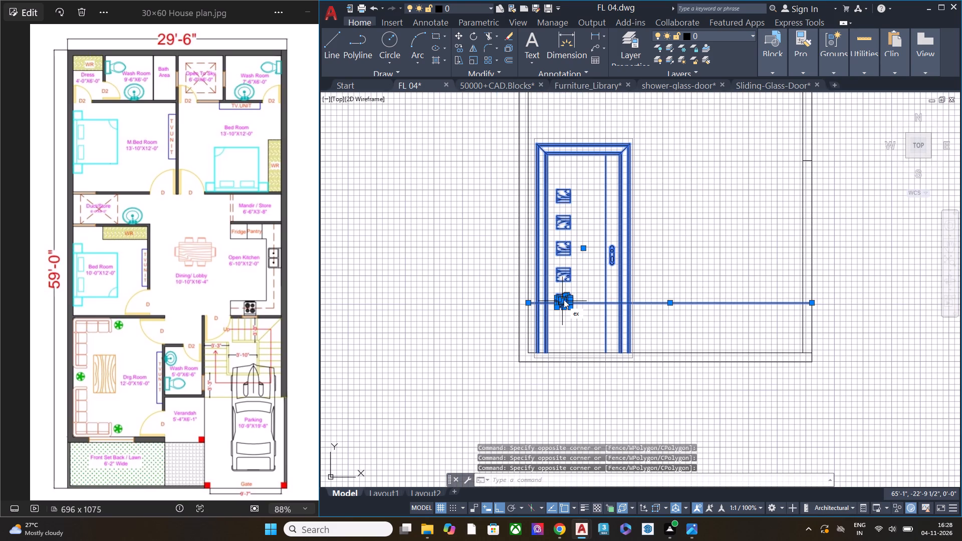
{"action": "left_click", "coordinate": [611, 335]}
Trim the door's vertical lines below the bed-height offset line, plus that line's short piece between the wall and the door frame.
{"action": "scroll", "coordinate": [628, 318], "scroll_direction": "up", "scroll_amount": 2}
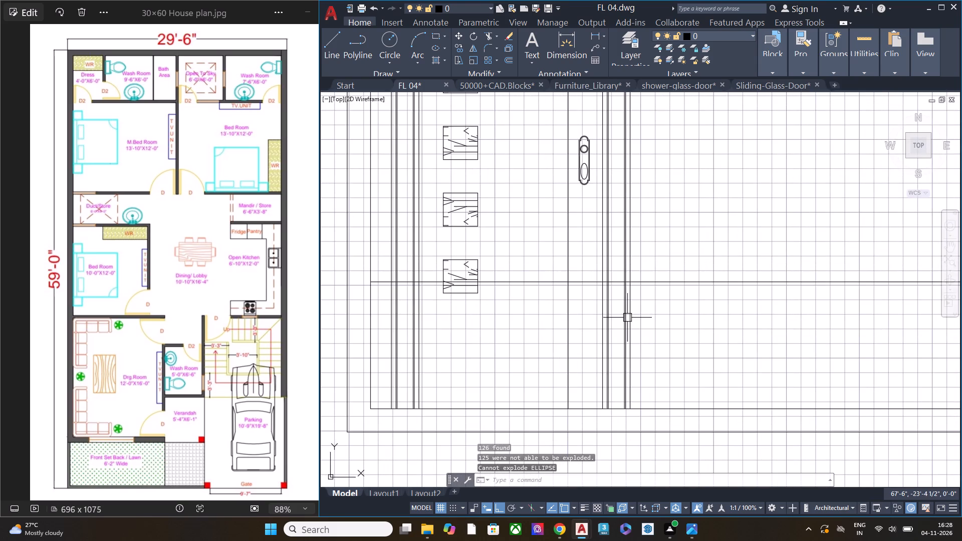
{"action": "type", "text": "tr"}
{"action": "key", "text": "space"}
{"action": "left_click", "coordinate": [656, 328]}
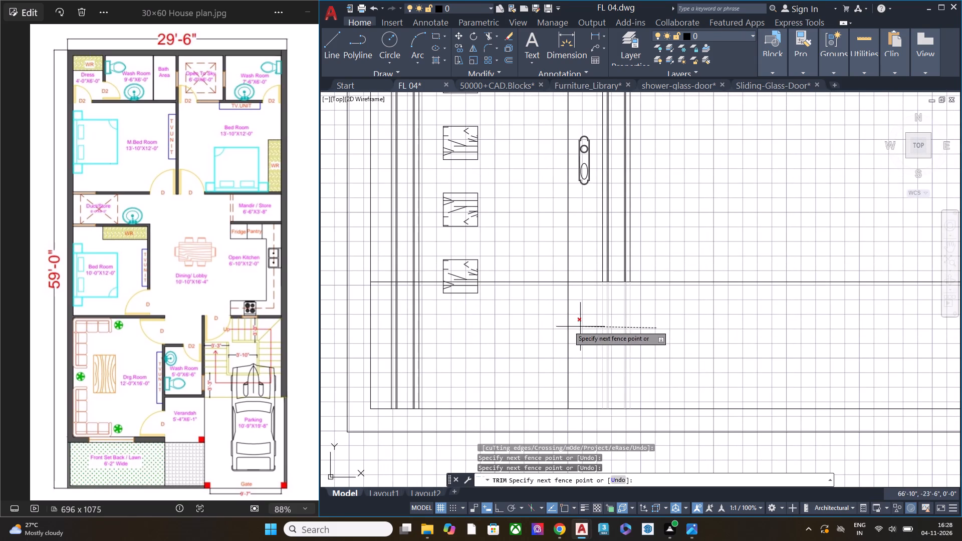
{"action": "left_click", "coordinate": [530, 322]}
{"action": "left_click", "coordinate": [445, 334]}
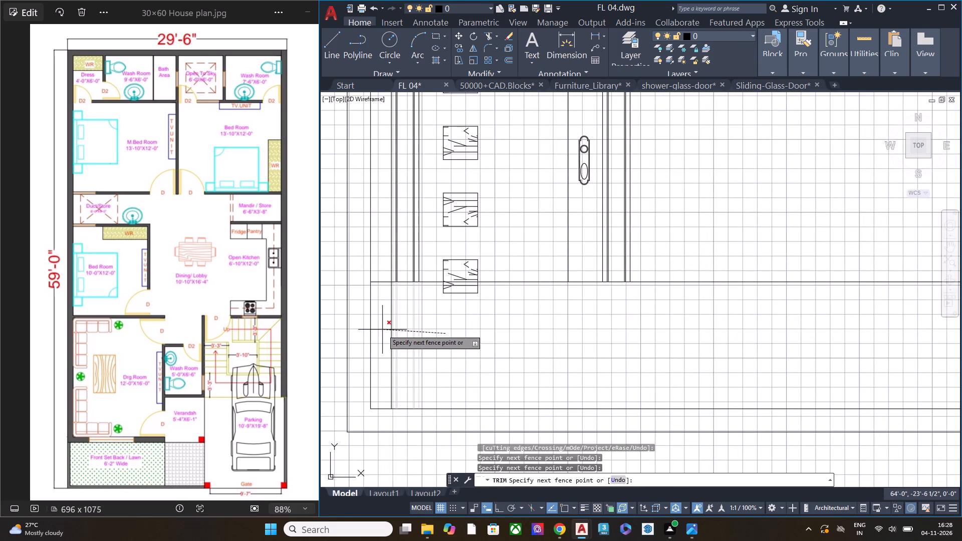
{"action": "left_click", "coordinate": [382, 330]}
{"action": "left_click", "coordinate": [379, 278]}
Trim away the parts of the door's lowest decorative panel that lie on or below the bed-height line.
{"action": "scroll", "coordinate": [465, 285], "scroll_direction": "up", "scroll_amount": 3}
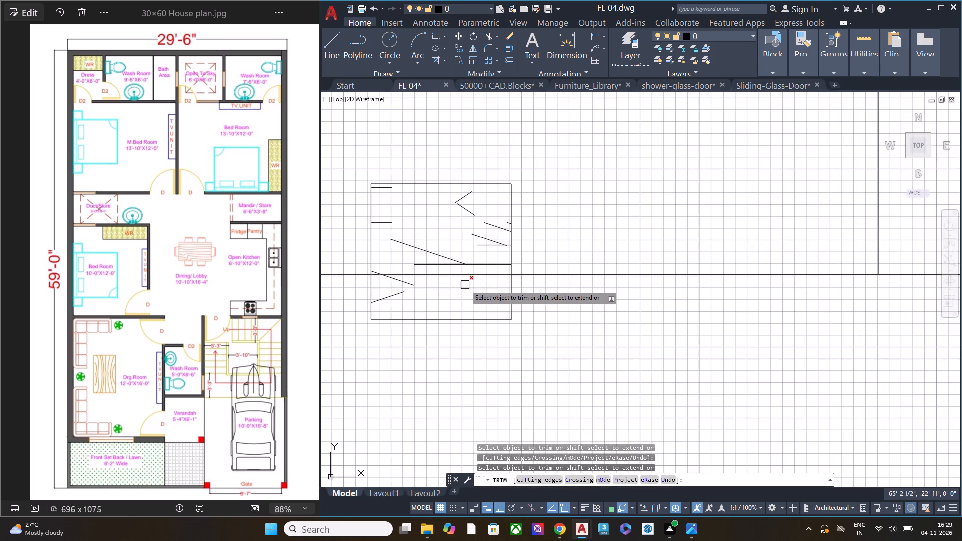
{"action": "left_click", "coordinate": [465, 289]}
{"action": "left_click", "coordinate": [515, 285]}
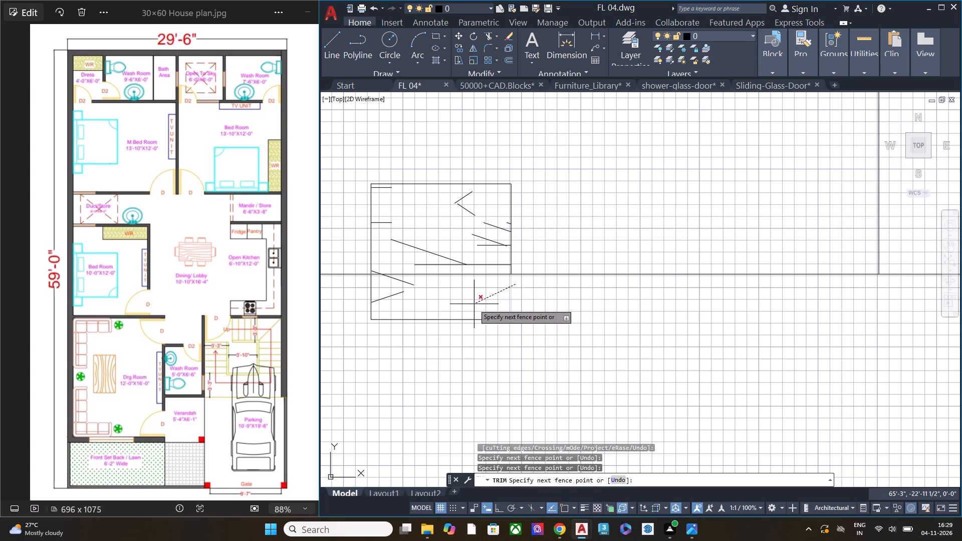
{"action": "left_click", "coordinate": [350, 283]}
{"action": "left_click", "coordinate": [392, 300]}
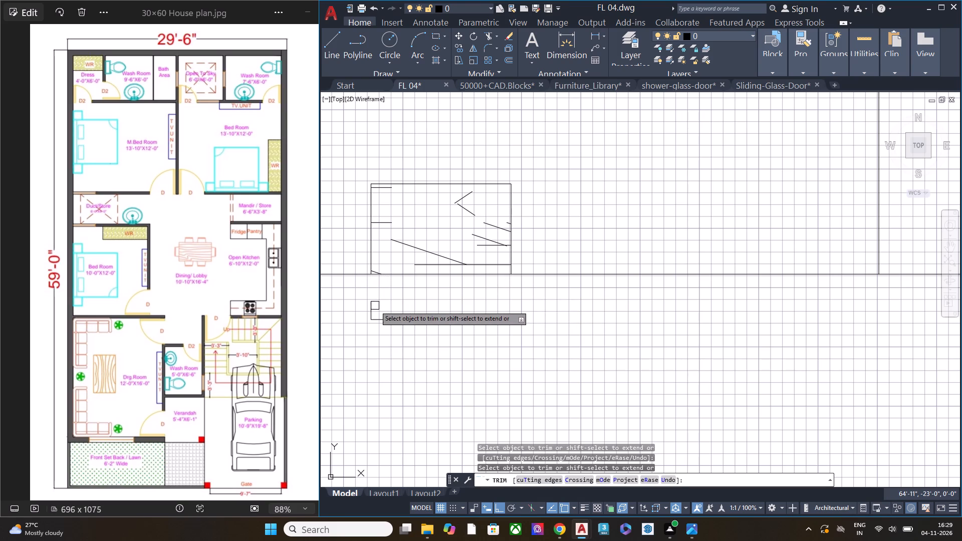
{"action": "left_click", "coordinate": [373, 306]}
{"action": "left_click", "coordinate": [395, 321]}
{"action": "scroll", "coordinate": [525, 306], "scroll_direction": "down", "scroll_amount": 3}
{"action": "key", "text": "Escape"}
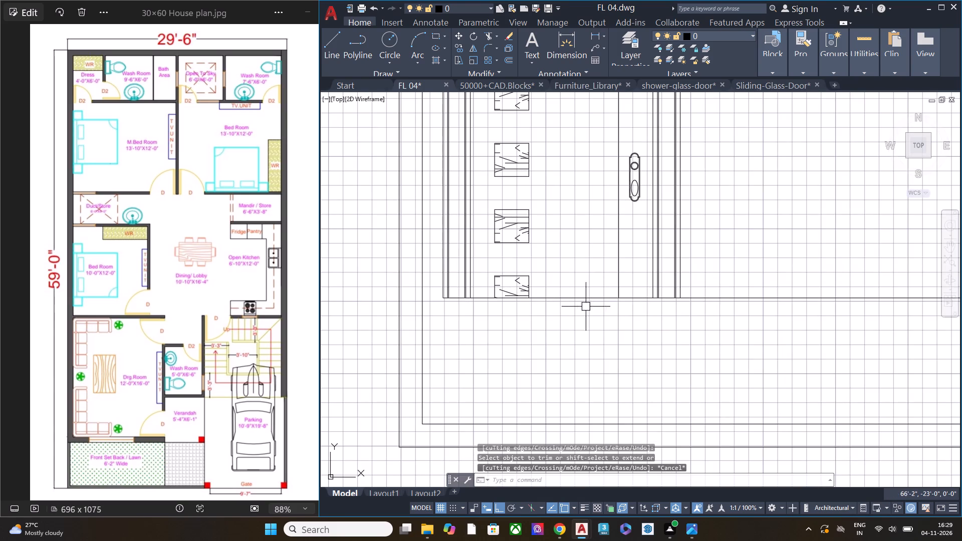
Save the FL 04 drawing.
{"action": "key", "text": "ctrl+s"}
{"action": "scroll", "coordinate": [582, 301], "scroll_direction": "down", "scroll_amount": 2}
{"action": "middle_click_drag", "start_coordinate": [639, 316], "coordinate": [611, 366]}
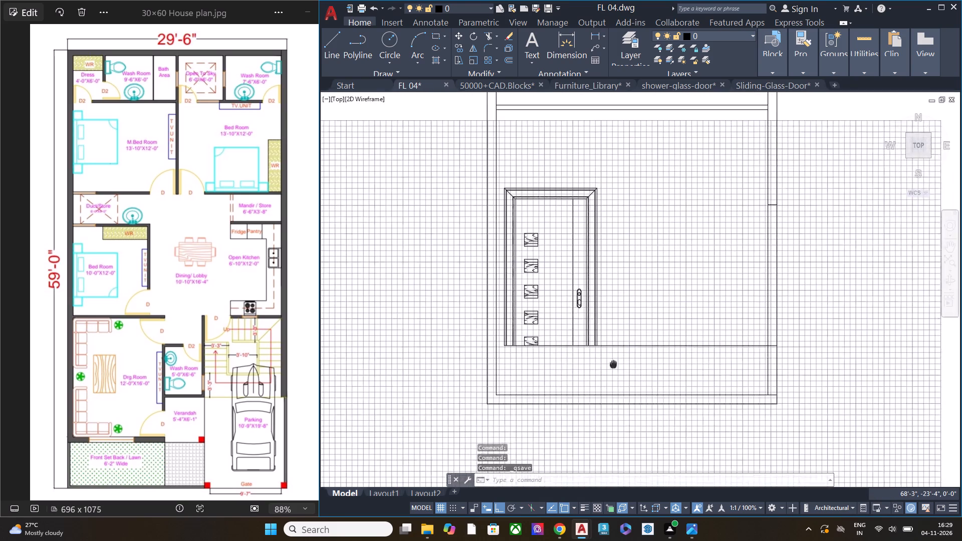
{"action": "middle_click_drag", "start_coordinate": [611, 366], "coordinate": [536, 368]}
{"action": "scroll", "coordinate": [625, 314], "scroll_direction": "down", "scroll_amount": 2}
{"action": "middle_click_drag", "start_coordinate": [601, 293], "coordinate": [593, 338]}
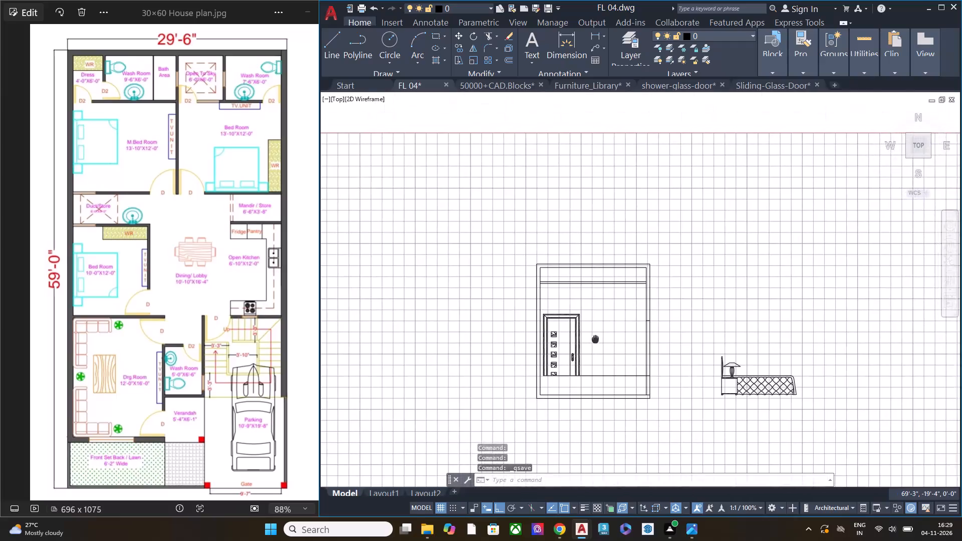
{"action": "middle_click_drag", "start_coordinate": [593, 338], "coordinate": [577, 337]}
{"action": "middle_click_drag", "start_coordinate": [583, 347], "coordinate": [578, 344]}
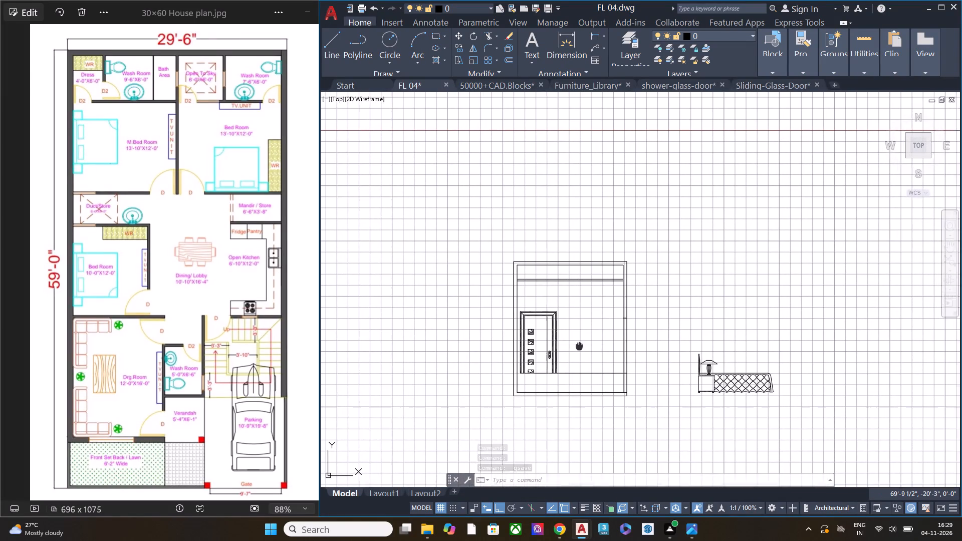
{"action": "middle_click_drag", "start_coordinate": [578, 344], "coordinate": [600, 287]}
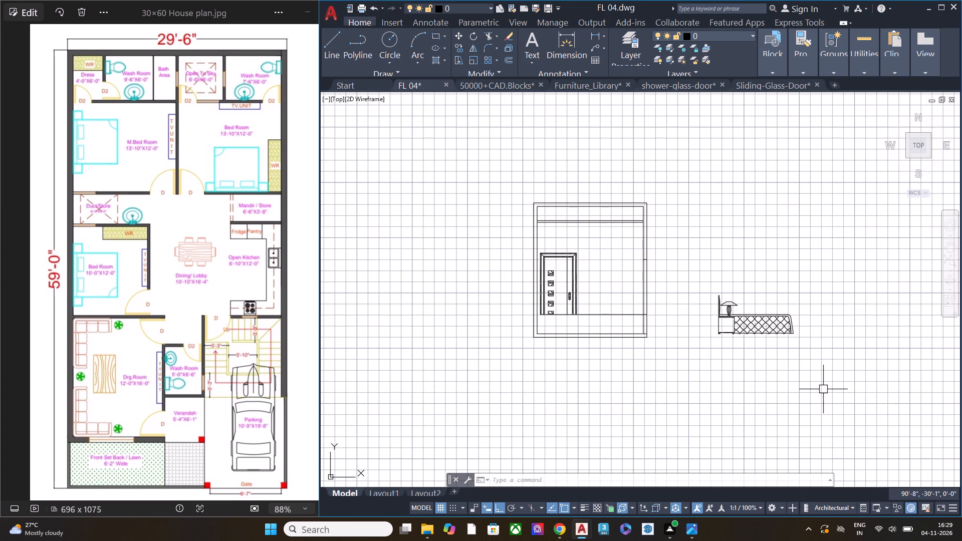
{"action": "key", "text": "Escape"}
{"action": "key", "text": "ctrl+s"}
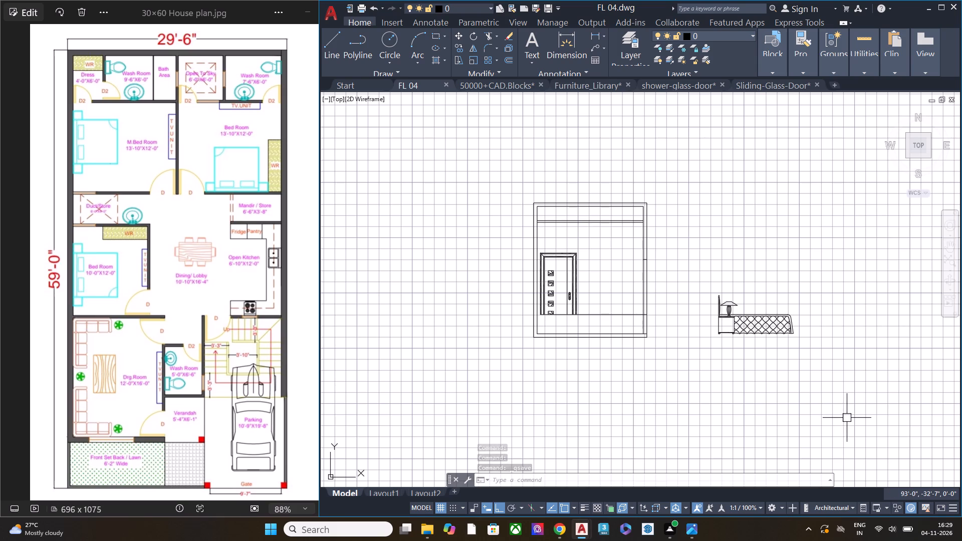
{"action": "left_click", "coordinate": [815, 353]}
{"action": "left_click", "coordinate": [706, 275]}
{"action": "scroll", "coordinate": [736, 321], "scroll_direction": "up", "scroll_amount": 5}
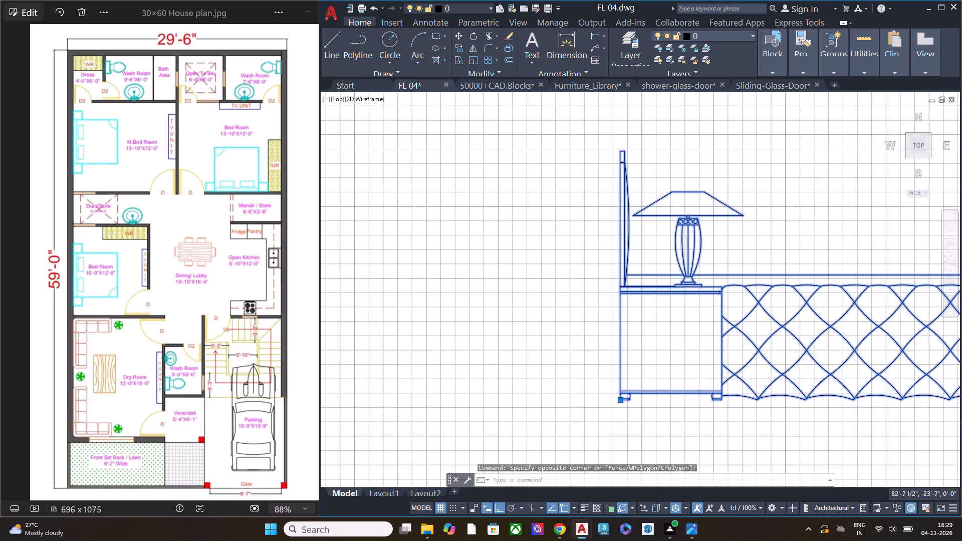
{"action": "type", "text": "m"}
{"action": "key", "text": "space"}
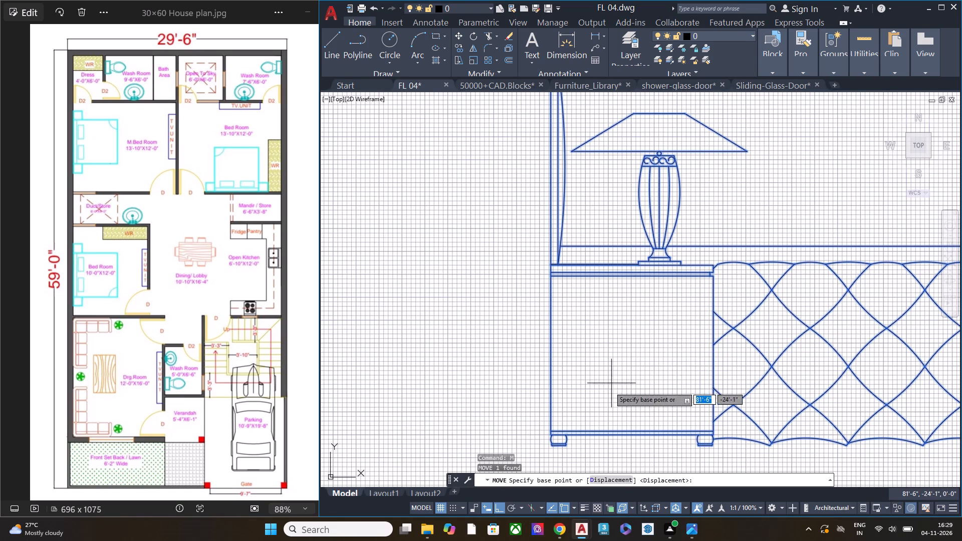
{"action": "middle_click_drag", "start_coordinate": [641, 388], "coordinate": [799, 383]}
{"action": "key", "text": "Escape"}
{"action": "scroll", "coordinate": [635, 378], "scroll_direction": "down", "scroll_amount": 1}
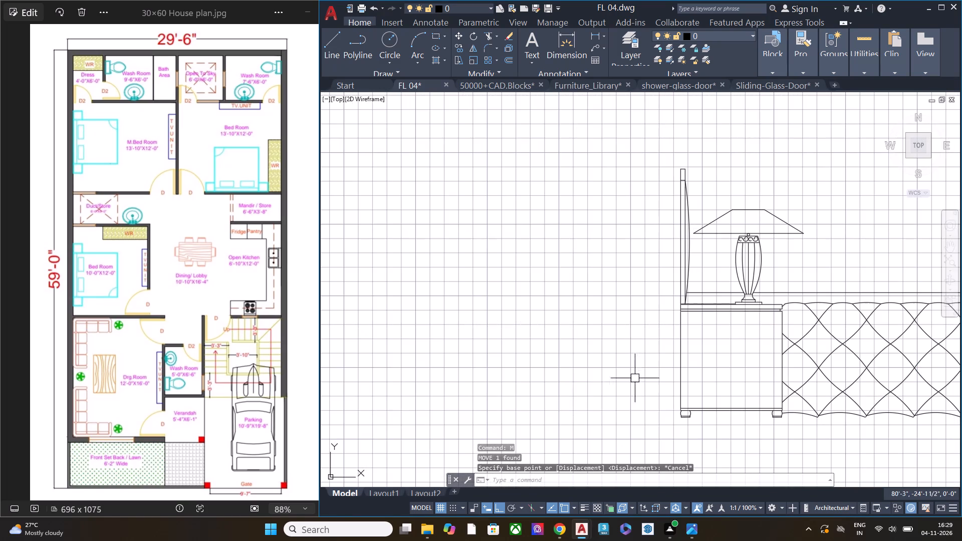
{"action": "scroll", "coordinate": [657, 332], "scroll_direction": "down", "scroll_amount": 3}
Group all the trimmed door's parts in the room elevation, including the loose lines of its lowest decorative panel.
{"action": "middle_click_drag", "start_coordinate": [506, 351], "coordinate": [627, 406]}
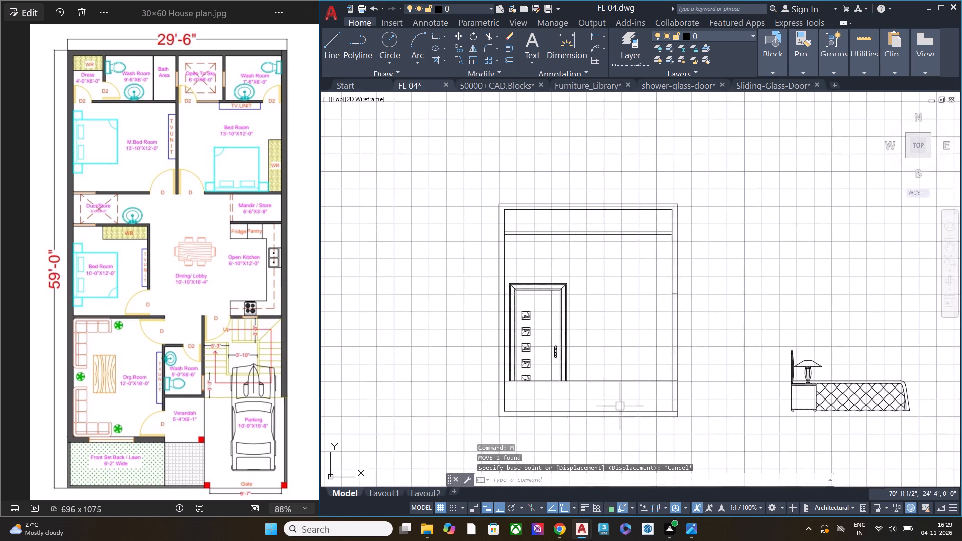
{"action": "scroll", "coordinate": [558, 344], "scroll_direction": "up", "scroll_amount": 2}
{"action": "left_click_drag", "start_coordinate": [635, 357], "coordinate": [633, 352]}
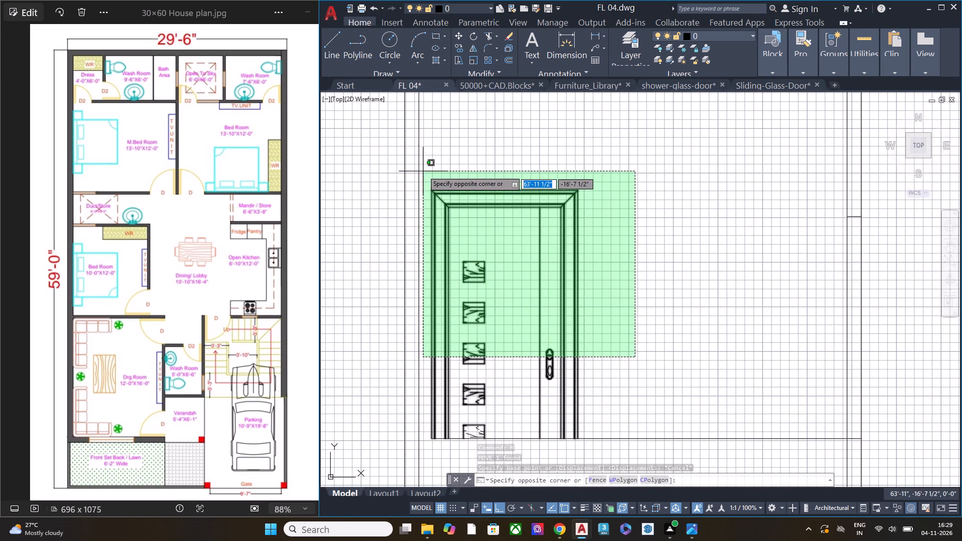
{"action": "left_click", "coordinate": [424, 170]}
{"action": "middle_click_drag", "start_coordinate": [513, 342], "coordinate": [581, 234]}
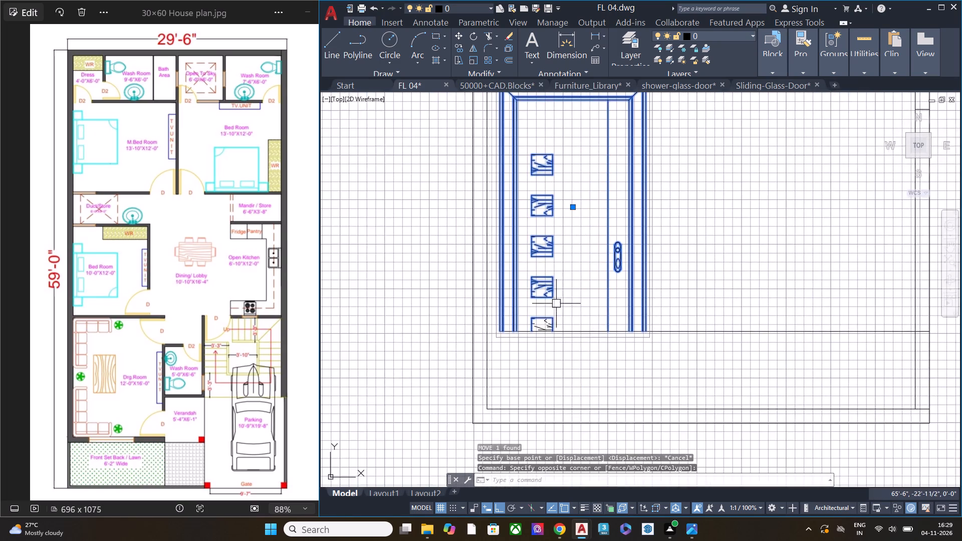
{"action": "scroll", "coordinate": [552, 307], "scroll_direction": "up", "scroll_amount": 5}
{"action": "scroll", "coordinate": [642, 243], "scroll_direction": "down", "scroll_amount": 2}
{"action": "middle_click_drag", "start_coordinate": [638, 279], "coordinate": [689, 192]}
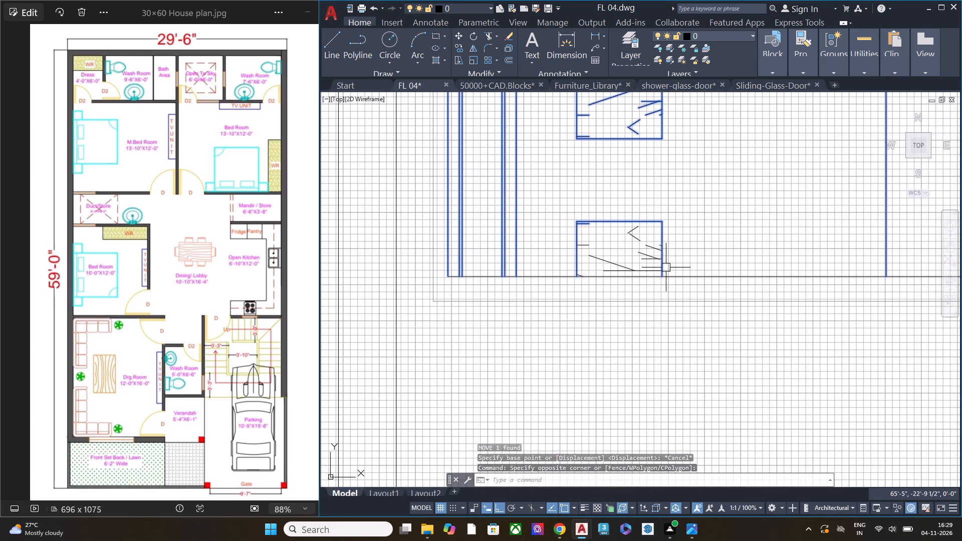
{"action": "left_click", "coordinate": [681, 267]}
{"action": "left_click", "coordinate": [560, 197]}
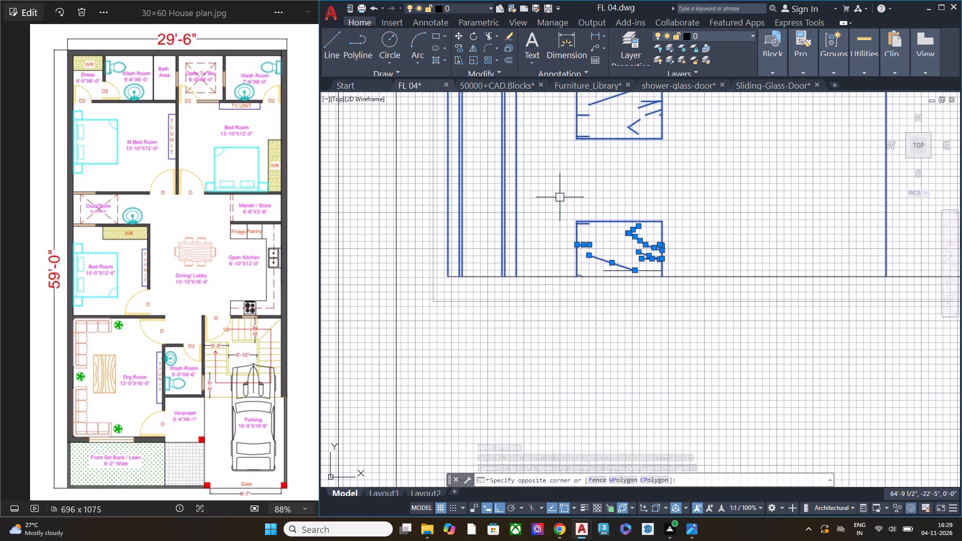
{"action": "scroll", "coordinate": [654, 268], "scroll_direction": "up", "scroll_amount": 1}
{"action": "left_click", "coordinate": [651, 268]}
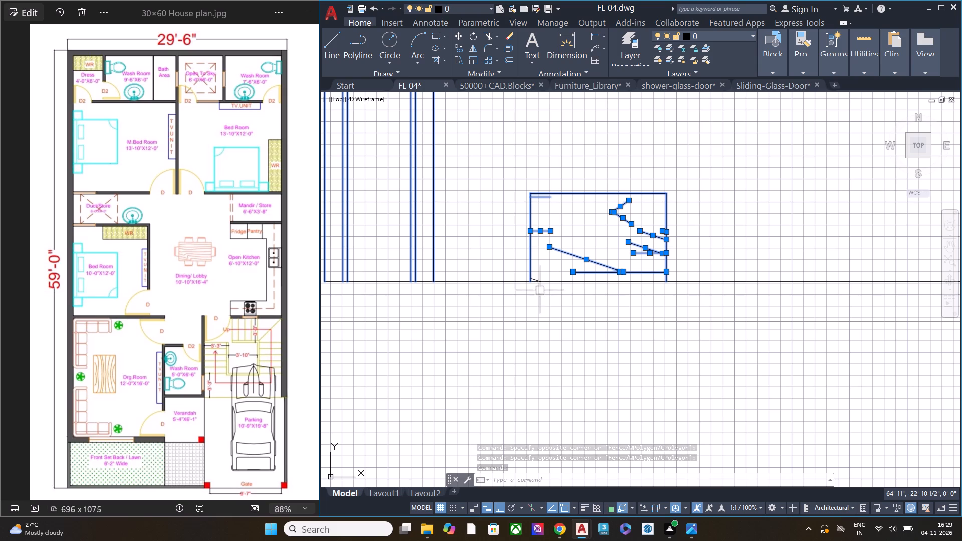
{"action": "scroll", "coordinate": [543, 299], "scroll_direction": "up", "scroll_amount": 3}
{"action": "left_click", "coordinate": [509, 244]}
{"action": "scroll", "coordinate": [564, 240], "scroll_direction": "down", "scroll_amount": 3}
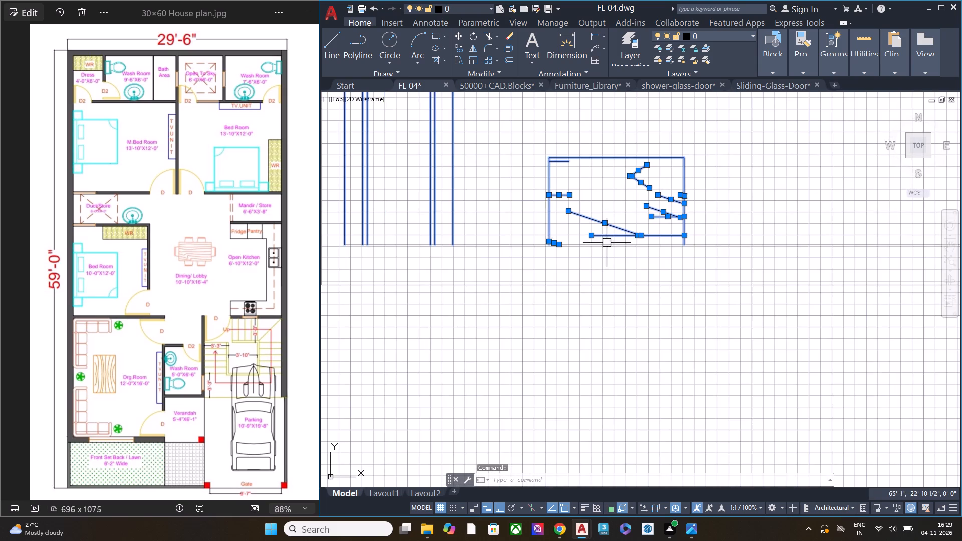
{"action": "scroll", "coordinate": [636, 255], "scroll_direction": "down", "scroll_amount": 1}
{"action": "scroll", "coordinate": [666, 250], "scroll_direction": "up", "scroll_amount": 5}
{"action": "scroll", "coordinate": [664, 251], "scroll_direction": "down", "scroll_amount": 8}
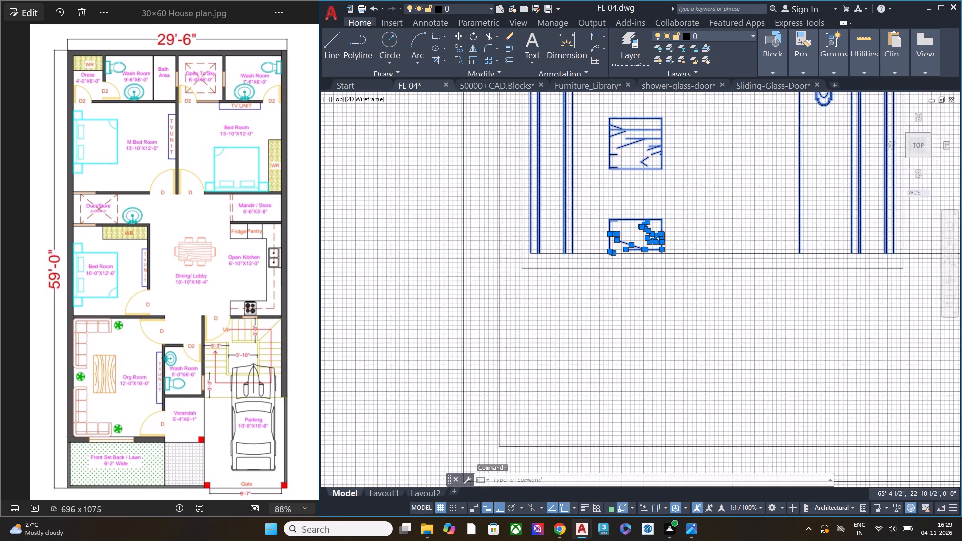
{"action": "middle_click_drag", "start_coordinate": [670, 228], "coordinate": [632, 407]}
{"action": "middle_click_drag", "start_coordinate": [707, 282], "coordinate": [696, 420]}
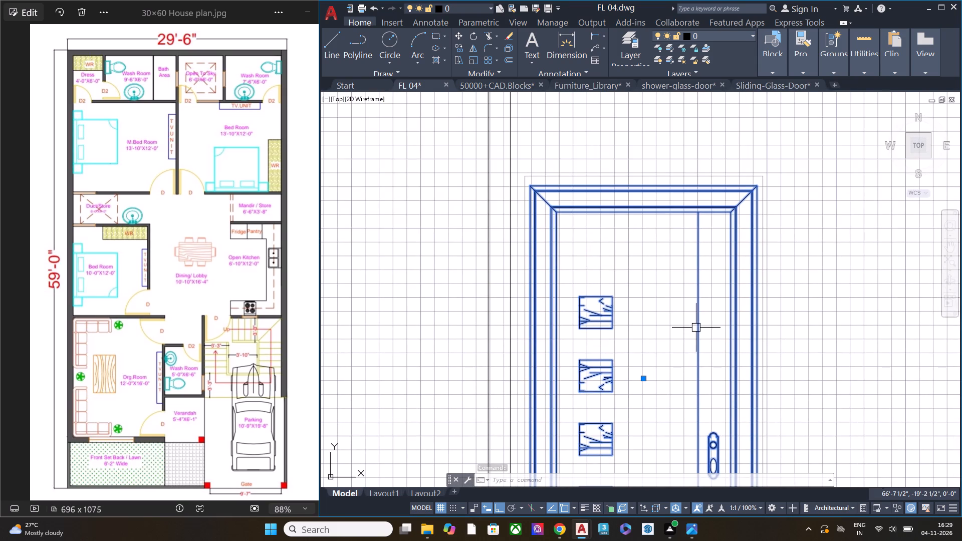
{"action": "left_click", "coordinate": [760, 175]}
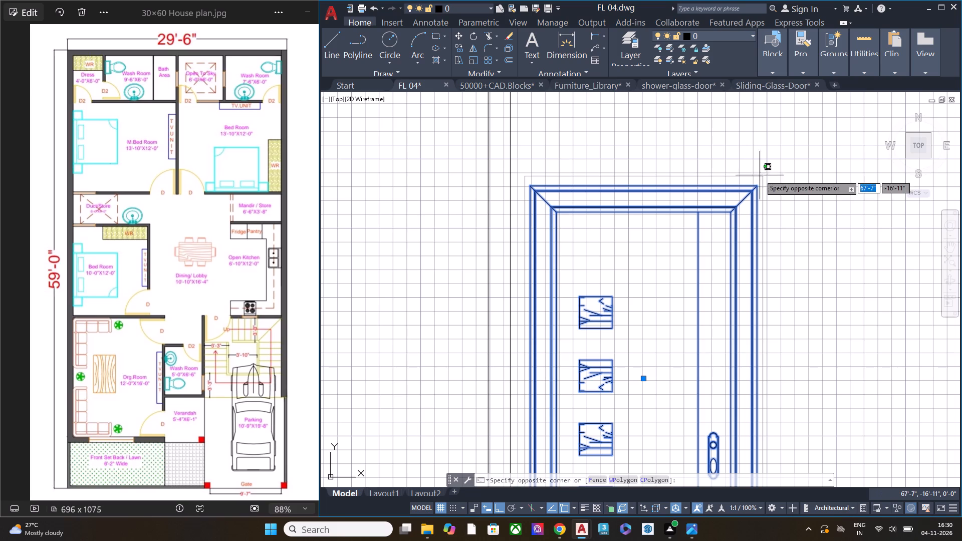
{"action": "left_click", "coordinate": [780, 244]}
{"action": "left_click_drag", "start_coordinate": [797, 294], "coordinate": [794, 289]}
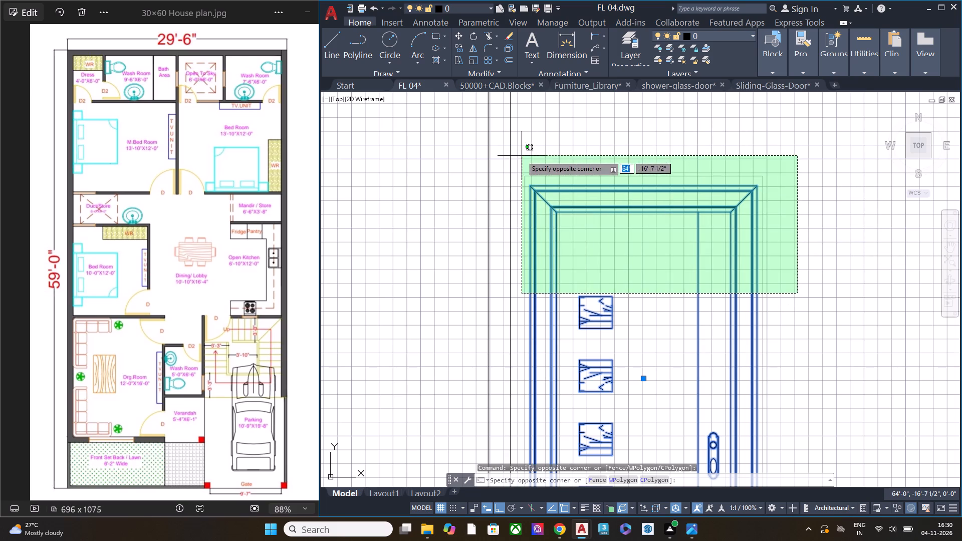
{"action": "left_click", "coordinate": [522, 156]}
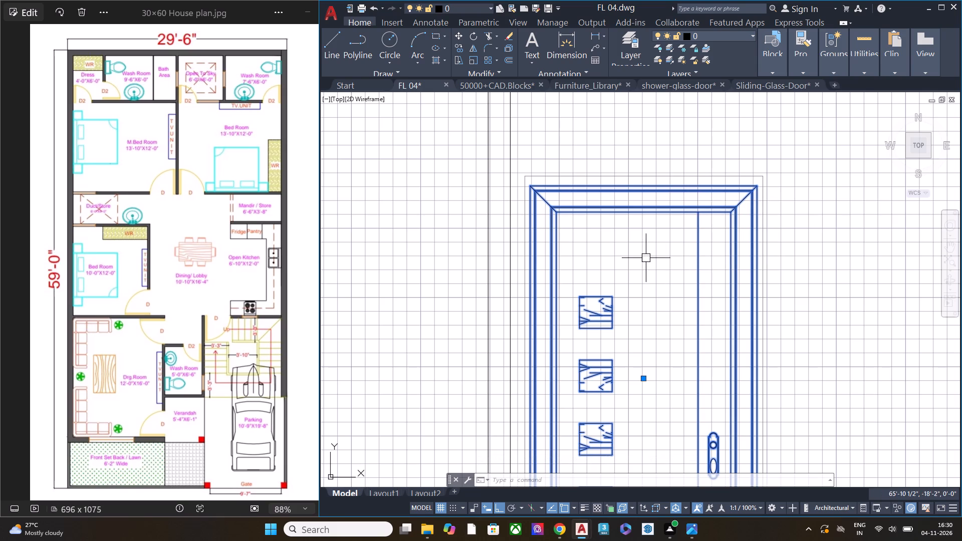
{"action": "type", "text": "gr"}
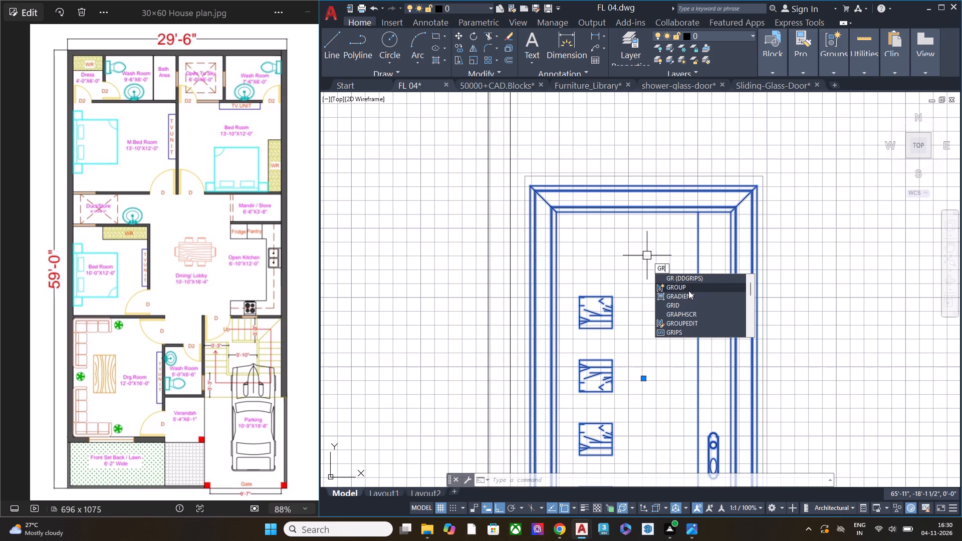
{"action": "left_click", "coordinate": [688, 291]}
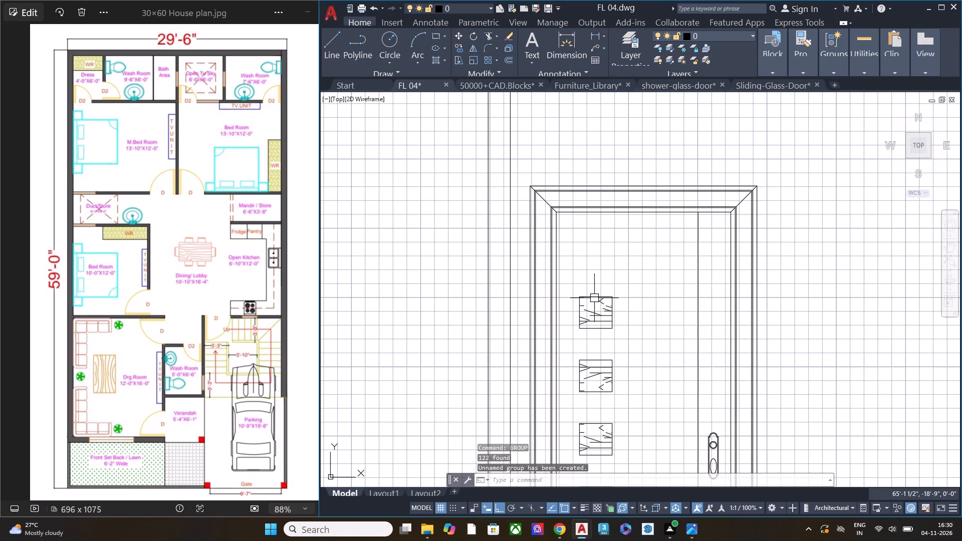
{"action": "key", "text": "Escape"}
Trim away the bed-height line between the door frame and the opposite wall of the room elevation.
{"action": "scroll", "coordinate": [566, 228], "scroll_direction": "down", "scroll_amount": 1}
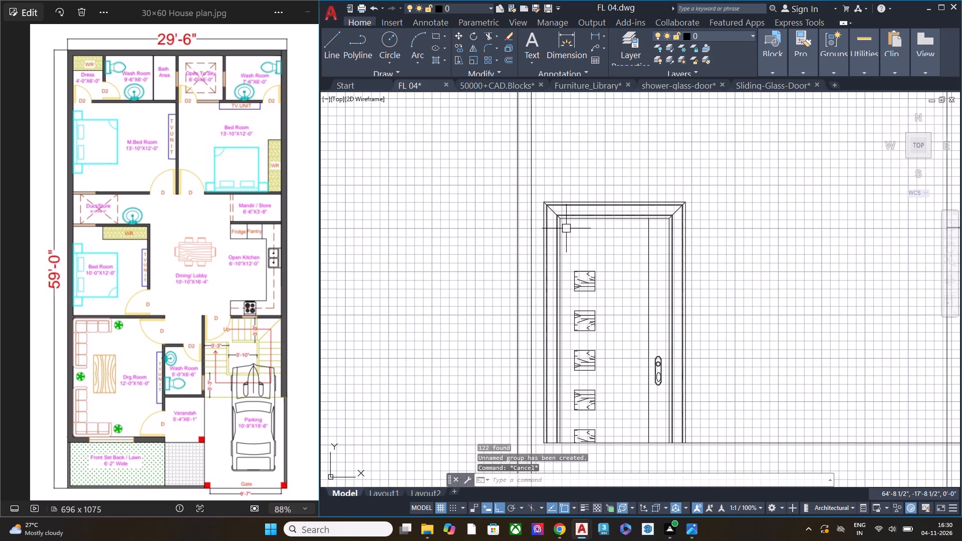
{"action": "scroll", "coordinate": [572, 225], "scroll_direction": "down", "scroll_amount": 1}
{"action": "middle_click_drag", "start_coordinate": [631, 320], "coordinate": [610, 318]}
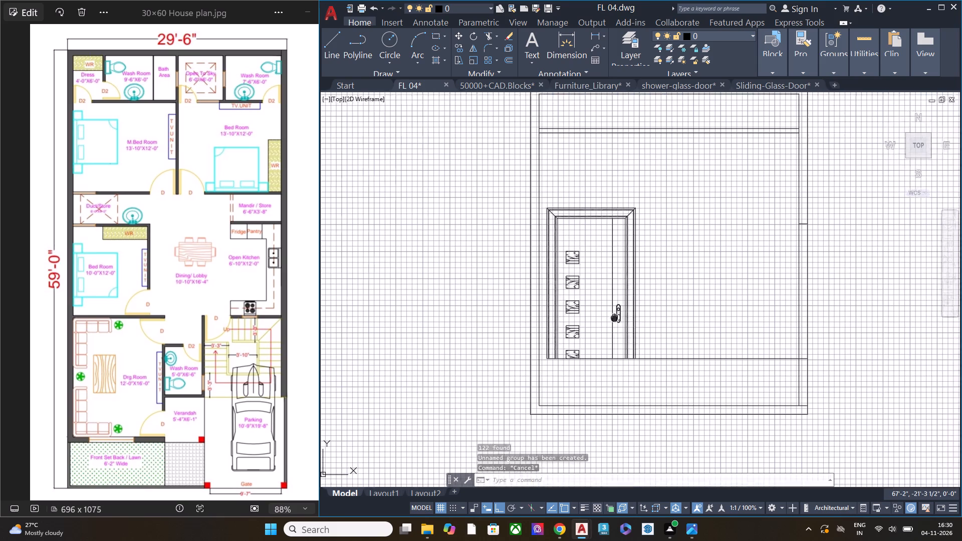
{"action": "middle_click_drag", "start_coordinate": [610, 318], "coordinate": [502, 302]}
{"action": "key", "text": "Escape"}
{"action": "scroll", "coordinate": [543, 263], "scroll_direction": "down", "scroll_amount": 2}
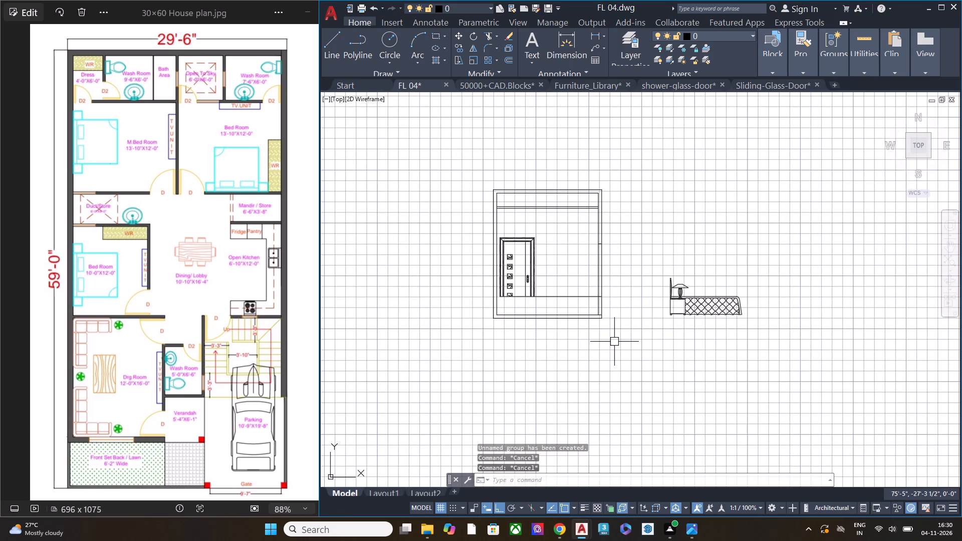
{"action": "type", "text": "tr"}
{"action": "key", "text": "space"}
{"action": "left_click", "coordinate": [547, 296]}
{"action": "key", "text": "Escape"}
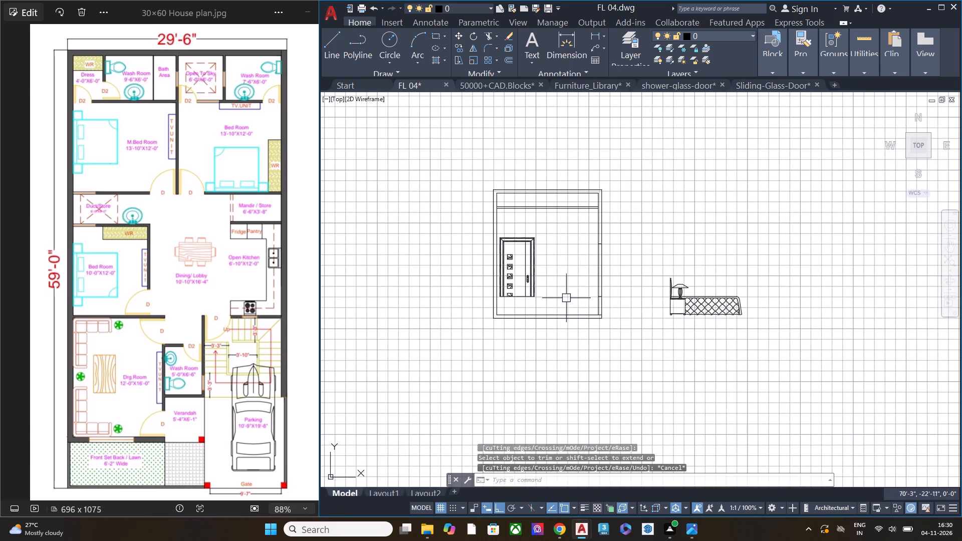
Delete the short leftover piece of the bed-height line inside the thickness of the wall opposite the door.
{"action": "scroll", "coordinate": [589, 295], "scroll_direction": "up", "scroll_amount": 5}
{"action": "left_click", "coordinate": [602, 307]}
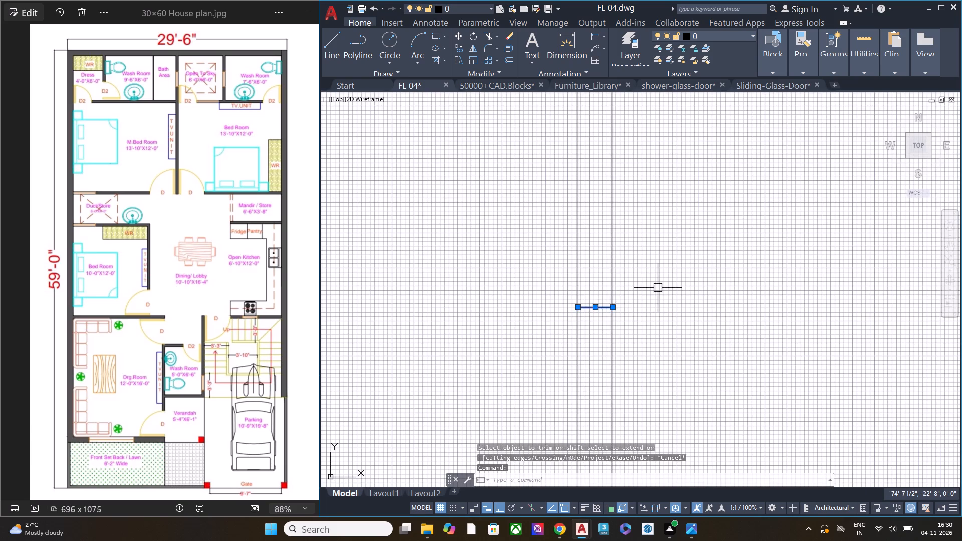
{"action": "key", "text": "Escape"}
{"action": "scroll", "coordinate": [658, 287], "scroll_direction": "down", "scroll_amount": 5}
{"action": "scroll", "coordinate": [656, 299], "scroll_direction": "up", "scroll_amount": 4}
{"action": "left_click", "coordinate": [613, 261]}
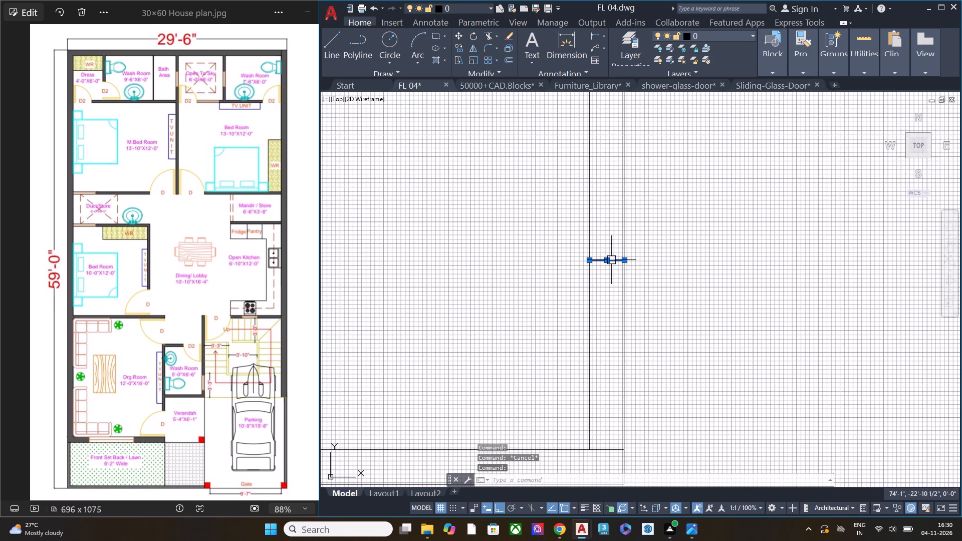
{"action": "key", "text": "Delete"}
Move the bed block by the outer edge of its nightstand foot onto the inner face of the wall beside the door.
{"action": "scroll", "coordinate": [642, 264], "scroll_direction": "down", "scroll_amount": 2}
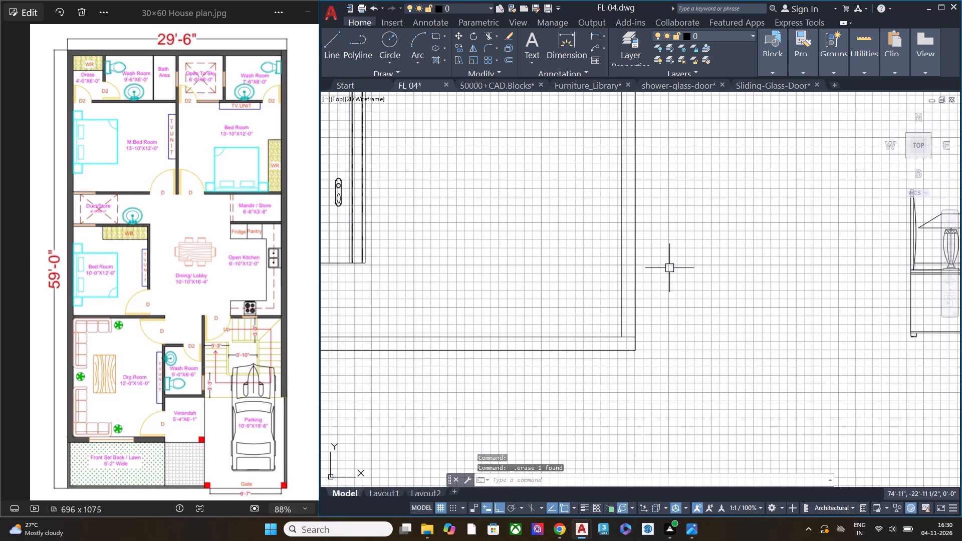
{"action": "scroll", "coordinate": [685, 276], "scroll_direction": "down", "scroll_amount": 2}
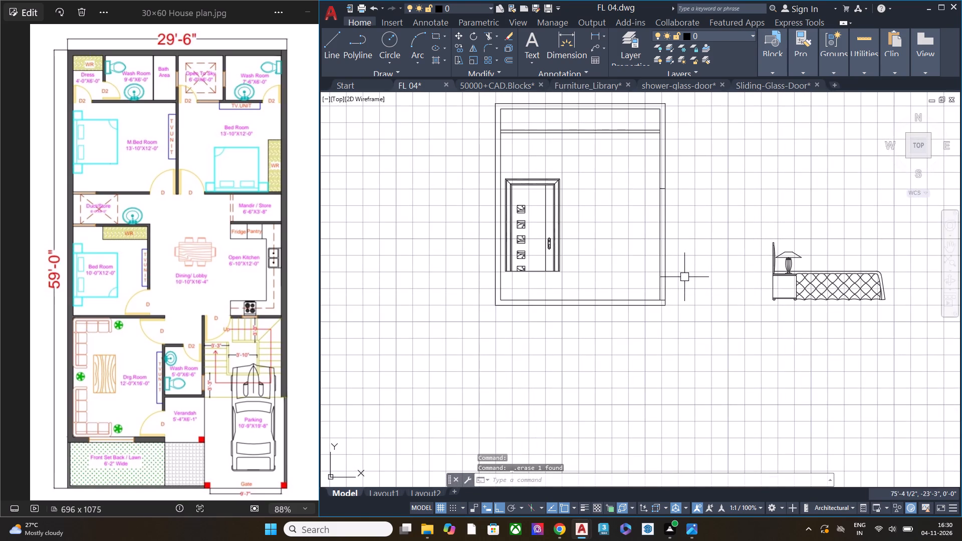
{"action": "left_click", "coordinate": [898, 318]}
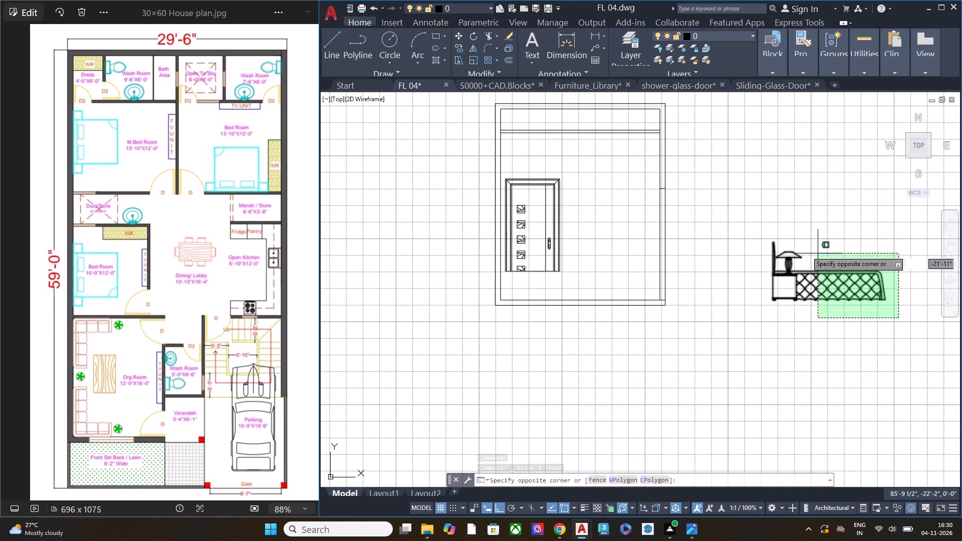
{"action": "left_click", "coordinate": [736, 226]}
{"action": "scroll", "coordinate": [785, 303], "scroll_direction": "up", "scroll_amount": 4}
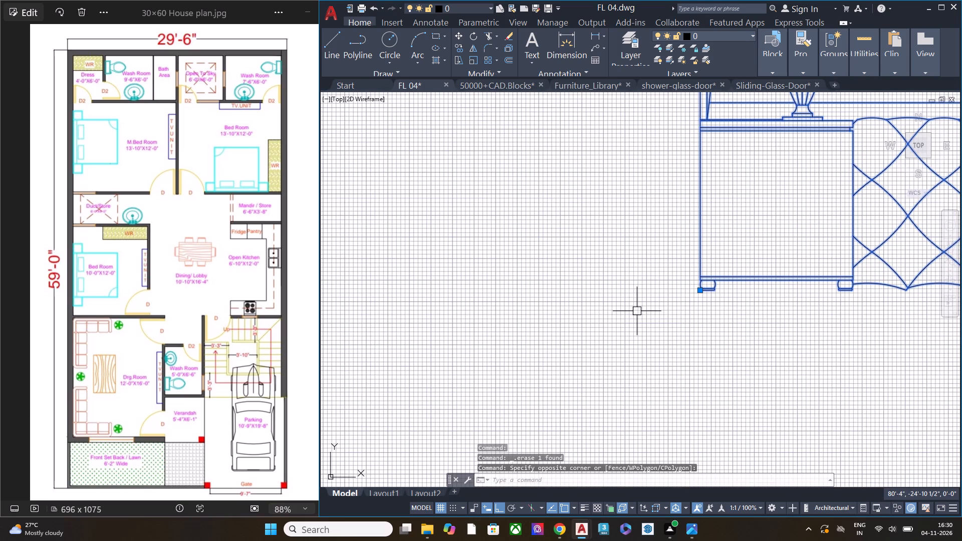
{"action": "type", "text": "m"}
{"action": "key", "text": "space"}
{"action": "scroll", "coordinate": [696, 280], "scroll_direction": "up", "scroll_amount": 4}
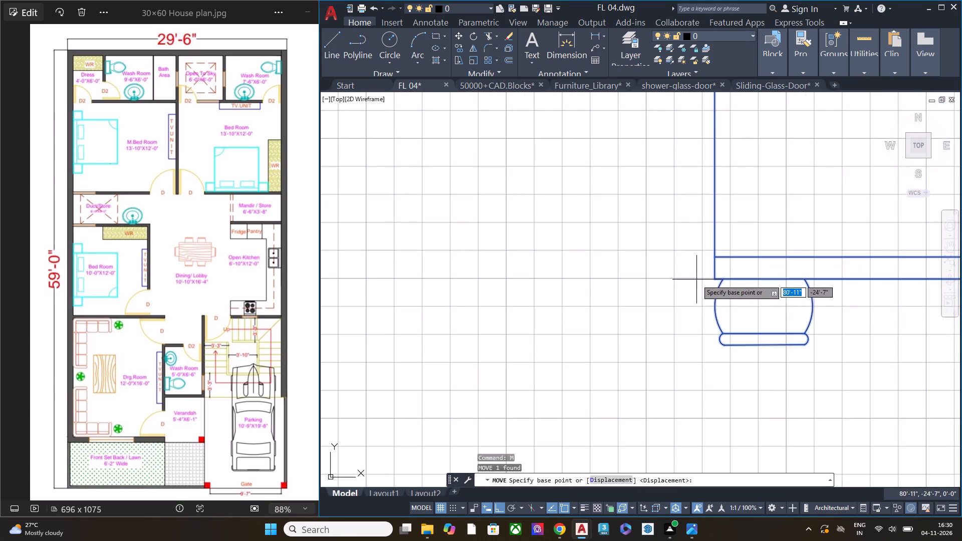
{"action": "left_click", "coordinate": [717, 308]}
{"action": "scroll", "coordinate": [711, 278], "scroll_direction": "down", "scroll_amount": 4}
{"action": "scroll", "coordinate": [663, 270], "scroll_direction": "down", "scroll_amount": 3}
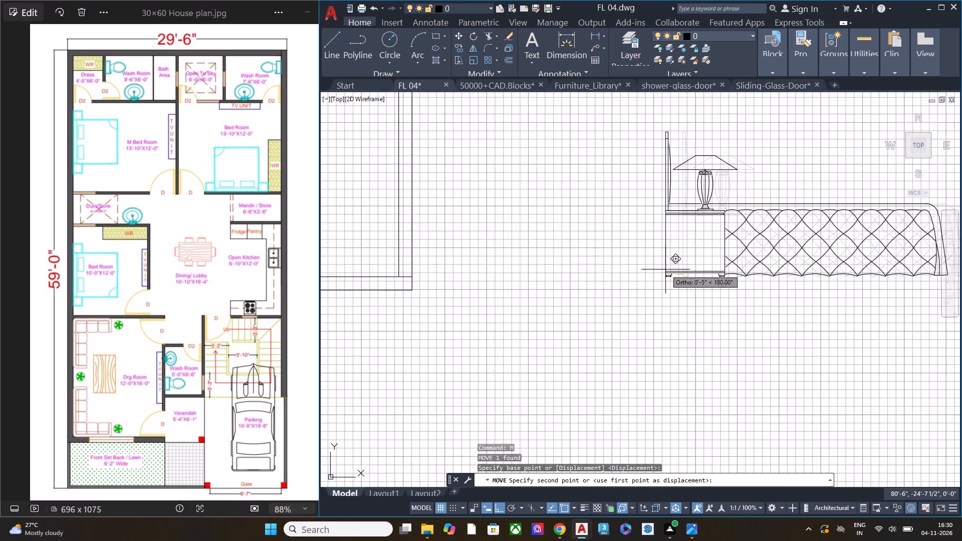
{"action": "scroll", "coordinate": [665, 269], "scroll_direction": "down", "scroll_amount": 1}
{"action": "middle_click_drag", "start_coordinate": [405, 264], "coordinate": [488, 339]}
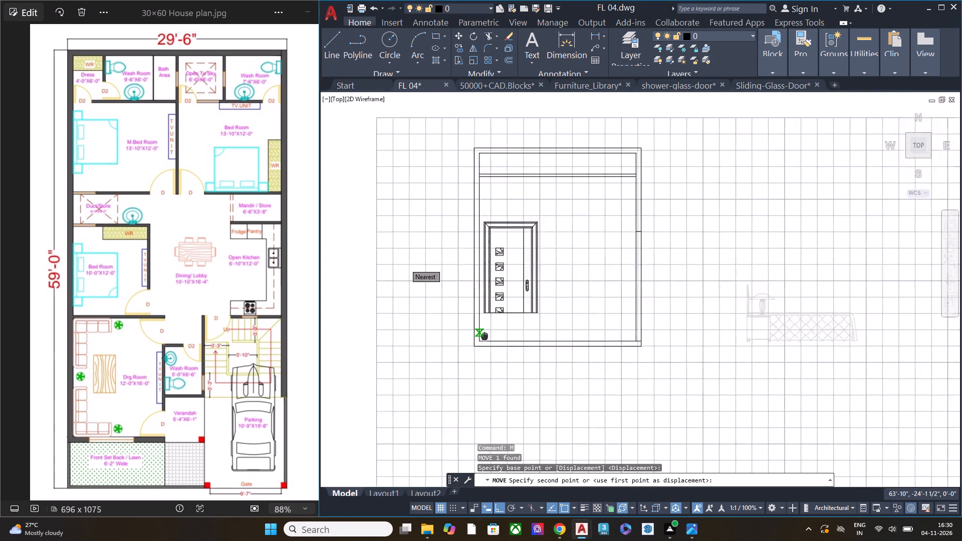
{"action": "middle_click_drag", "start_coordinate": [488, 339], "coordinate": [570, 348]}
{"action": "scroll", "coordinate": [580, 340], "scroll_direction": "up", "scroll_amount": 2}
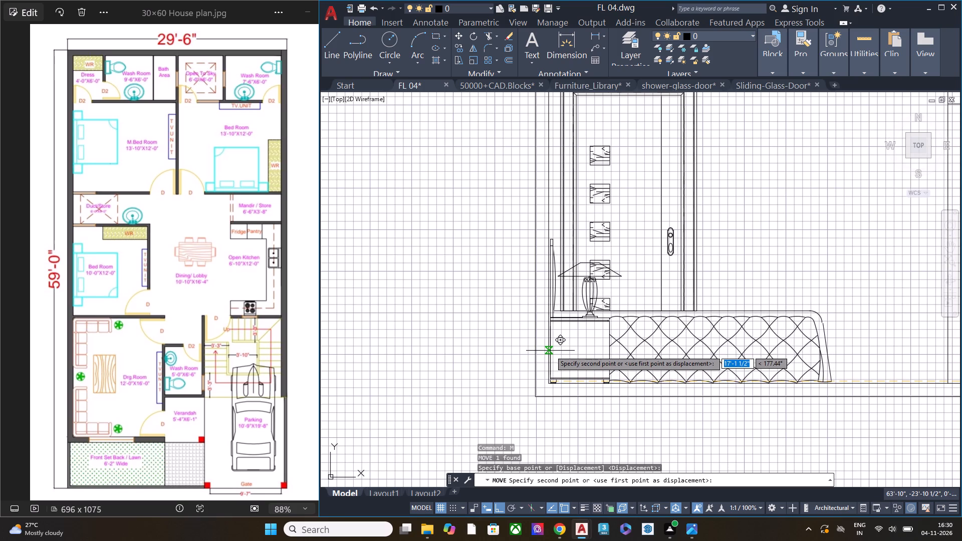
{"action": "left_click", "coordinate": [550, 351]}
Move the bed block about 9 inches straight down so its nightstand feet rest on the room elevation's floor line.
{"action": "scroll", "coordinate": [576, 365], "scroll_direction": "up", "scroll_amount": 4}
{"action": "left_click_drag", "start_coordinate": [489, 327], "coordinate": [488, 323]}
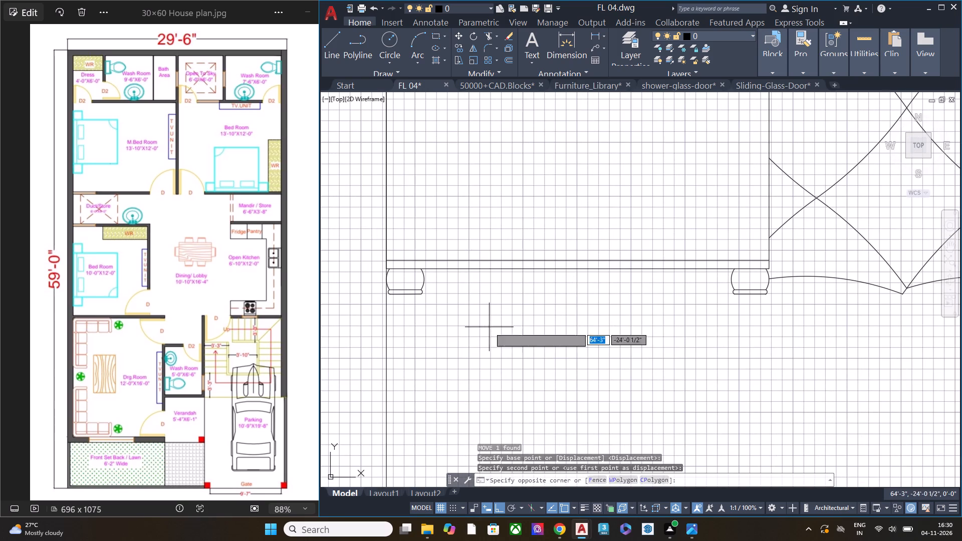
{"action": "left_click_drag", "start_coordinate": [488, 323], "coordinate": [487, 315]}
{"action": "left_click", "coordinate": [459, 257]}
{"action": "scroll", "coordinate": [608, 268], "scroll_direction": "down", "scroll_amount": 2}
{"action": "middle_click_drag", "start_coordinate": [522, 297], "coordinate": [543, 264]}
{"action": "type", "text": "m"}
{"action": "key", "text": "space"}
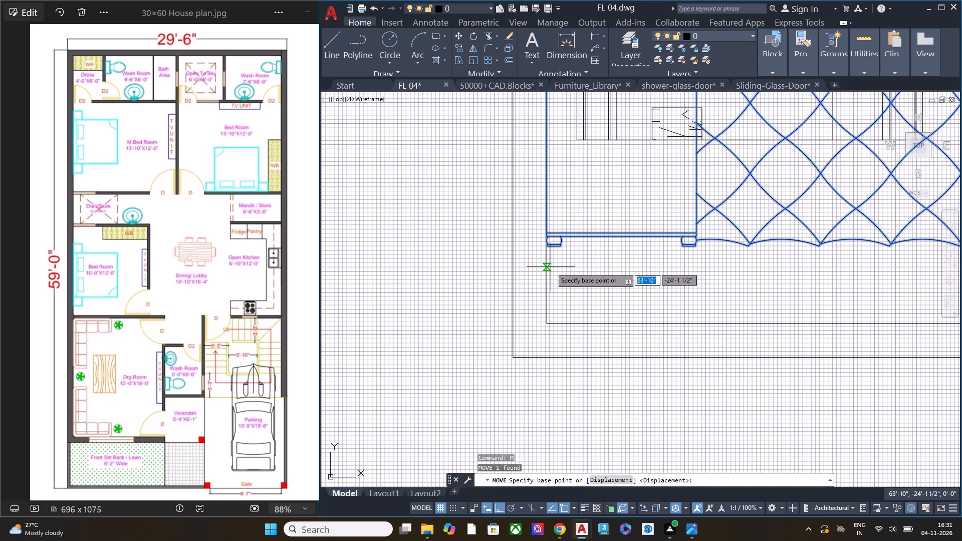
{"action": "scroll", "coordinate": [549, 253], "scroll_direction": "up", "scroll_amount": 2}
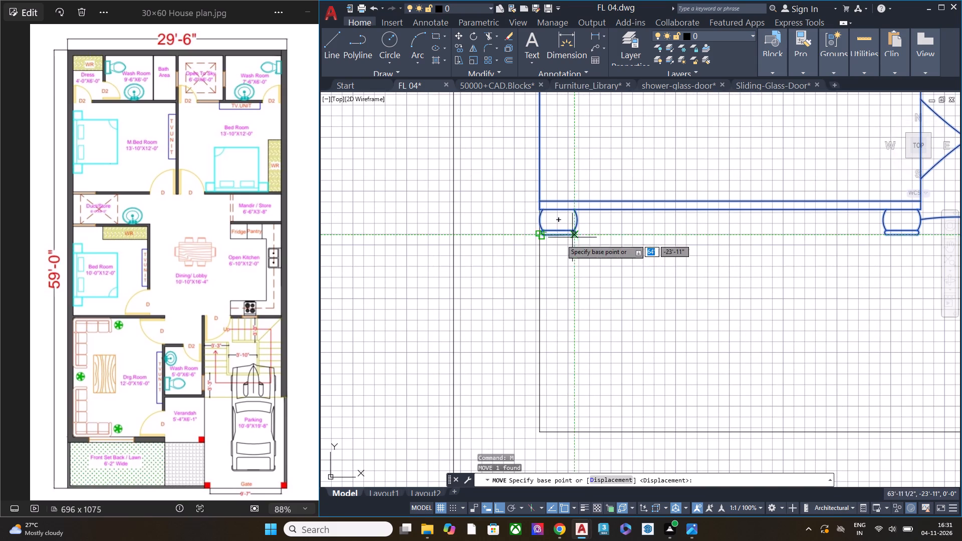
{"action": "left_click", "coordinate": [538, 209]}
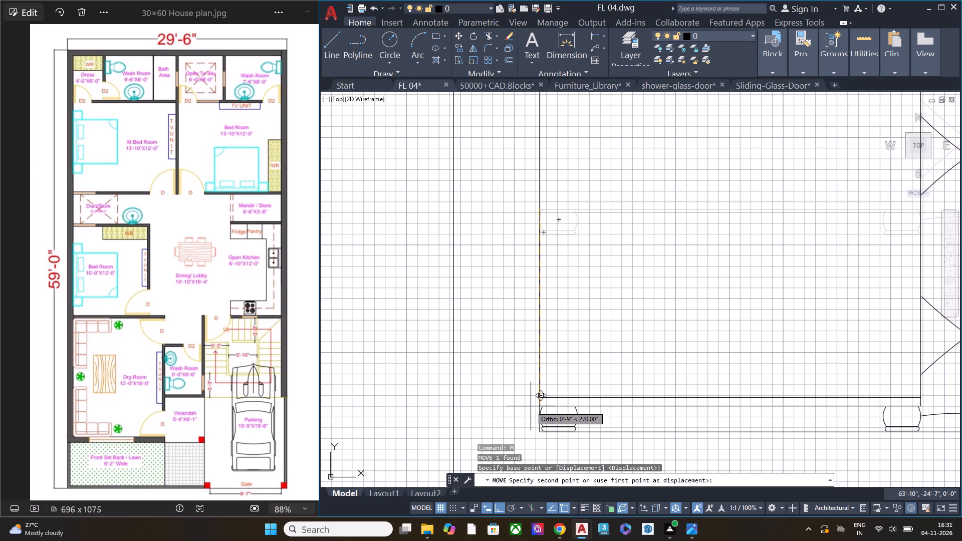
{"action": "left_click", "coordinate": [531, 407]}
{"action": "key", "text": "Escape"}
{"action": "scroll", "coordinate": [546, 286], "scroll_direction": "down", "scroll_amount": 3}
{"action": "middle_click_drag", "start_coordinate": [665, 280], "coordinate": [622, 305]}
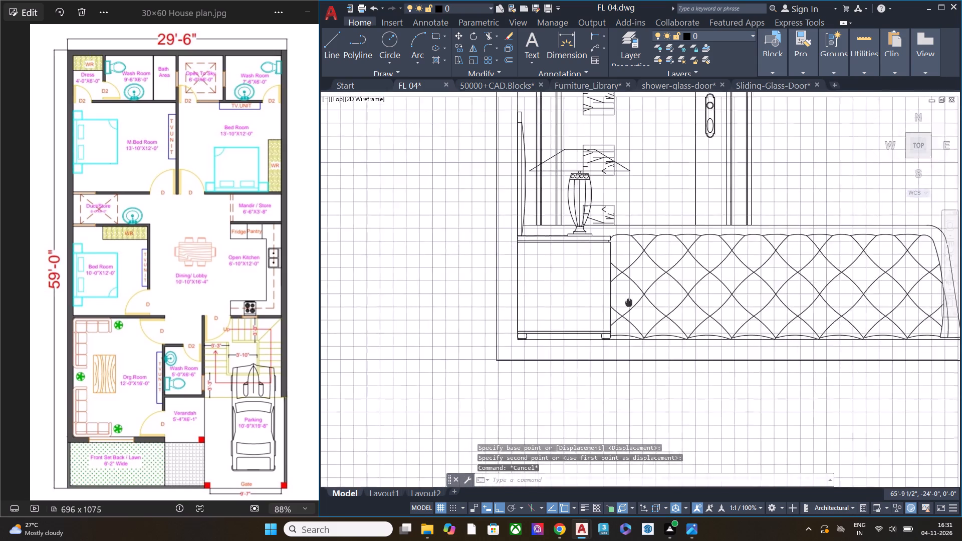
{"action": "middle_click_drag", "start_coordinate": [622, 305], "coordinate": [524, 335]}
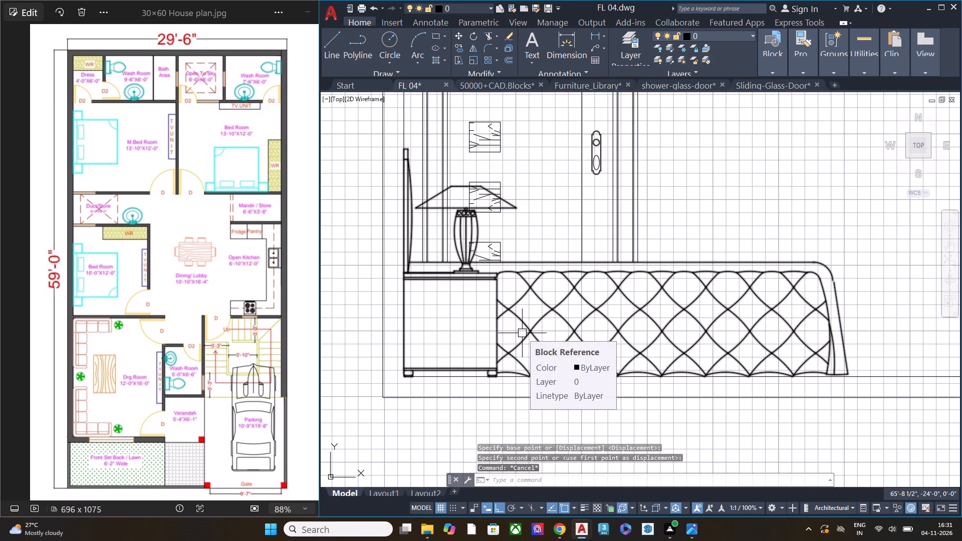
Save the FL 04 drawing.
{"action": "key", "text": "ctrl+s"}
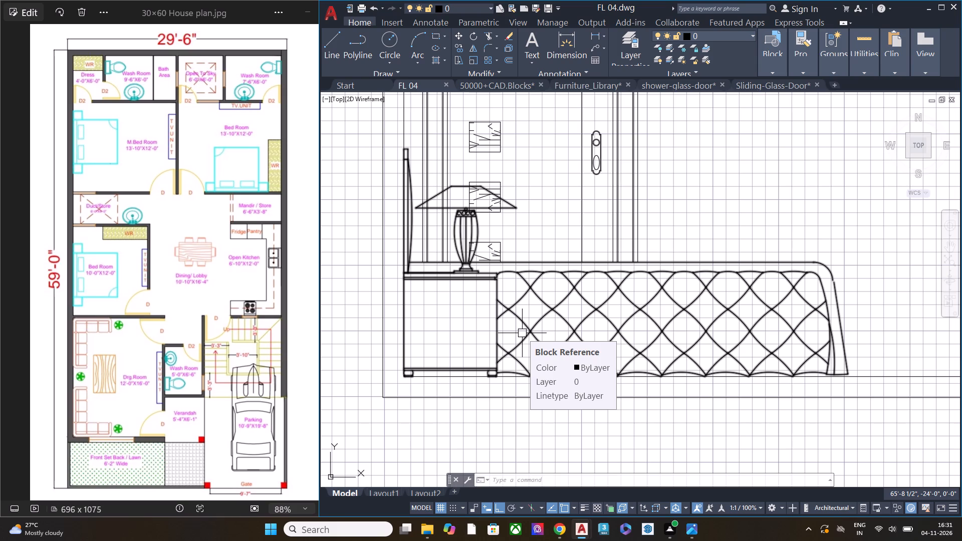
{"action": "key", "text": "Escape"}
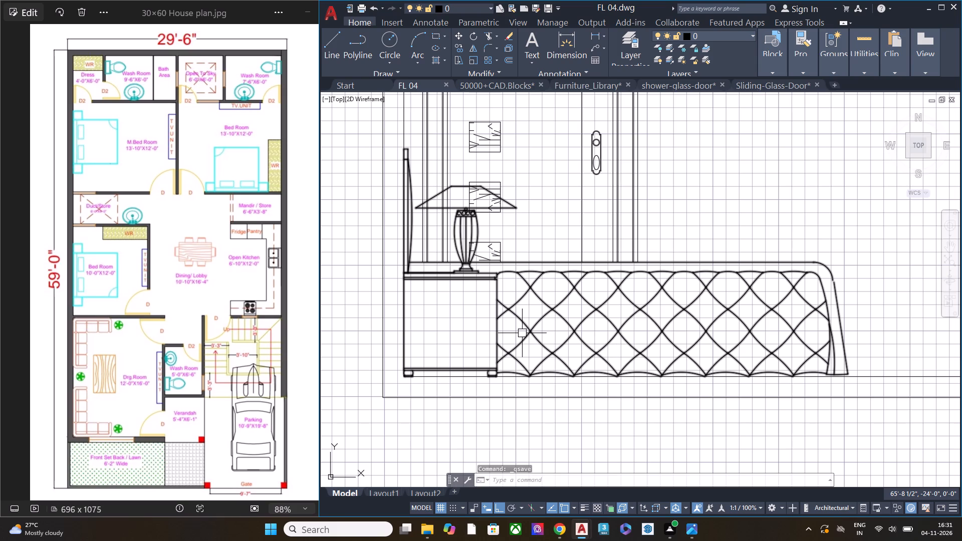
Measure the gap between the foot of the bed and the opposite wall in the plan's bedroom beside the dining area.
{"action": "scroll", "coordinate": [522, 333], "scroll_direction": "down", "scroll_amount": 4, "text": "ctrl"}
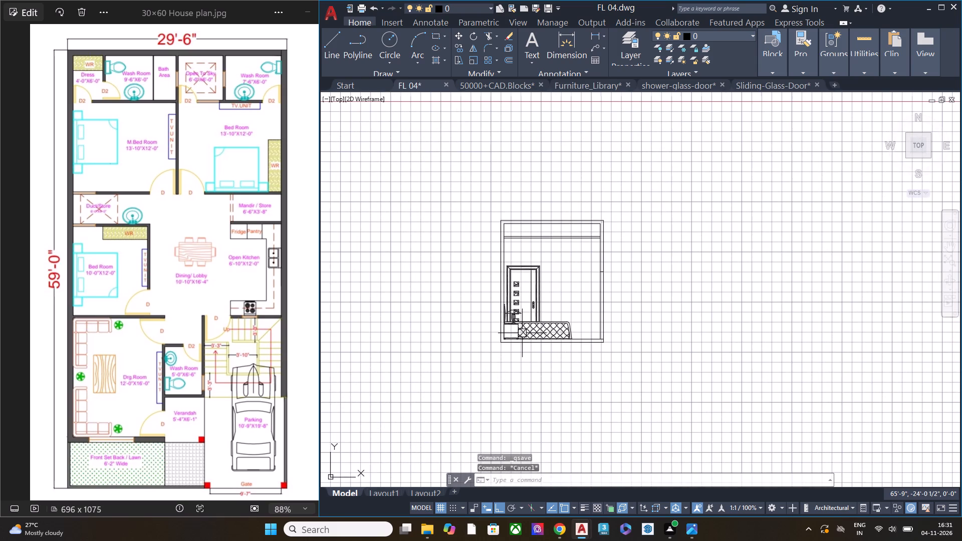
{"action": "key", "text": "Escape"}
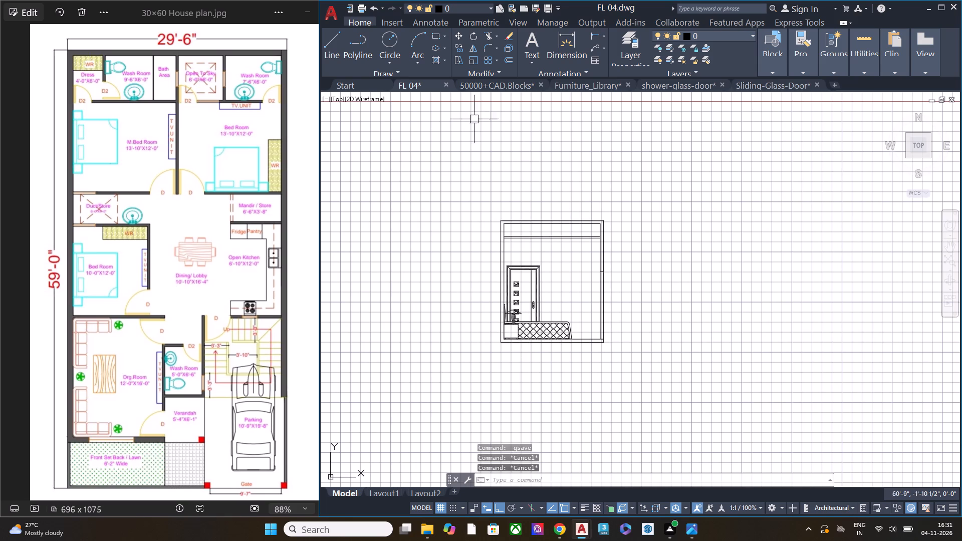
{"action": "scroll", "coordinate": [486, 172], "scroll_direction": "down", "scroll_amount": 1}
{"action": "scroll", "coordinate": [486, 173], "scroll_direction": "up", "scroll_amount": 1}
{"action": "scroll", "coordinate": [503, 182], "scroll_direction": "down", "scroll_amount": 2}
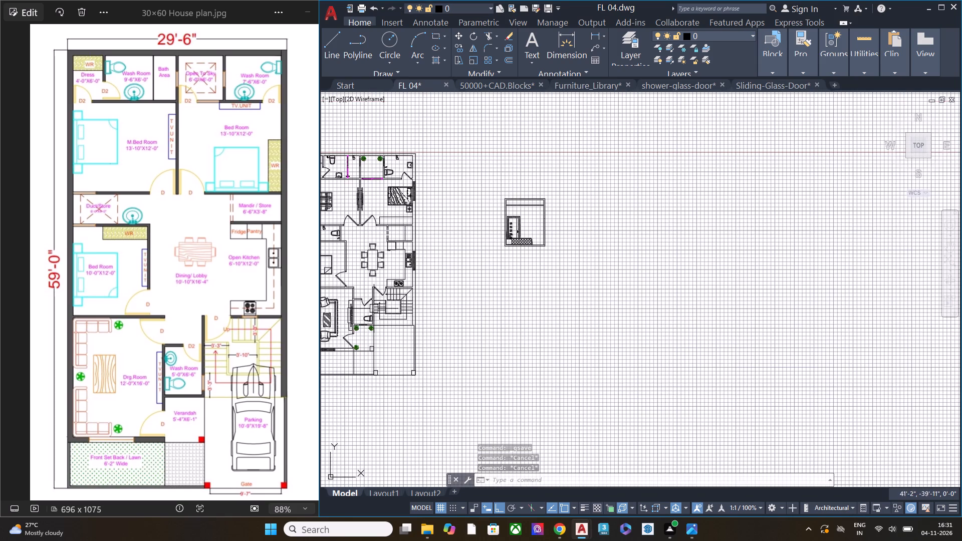
{"action": "middle_click_drag", "start_coordinate": [371, 307], "coordinate": [498, 283]}
{"action": "scroll", "coordinate": [498, 267], "scroll_direction": "up", "scroll_amount": 3}
{"action": "middle_click_drag", "start_coordinate": [440, 237], "coordinate": [606, 328]}
{"action": "scroll", "coordinate": [497, 260], "scroll_direction": "up", "scroll_amount": 2}
{"action": "scroll", "coordinate": [497, 258], "scroll_direction": "down", "scroll_amount": 1}
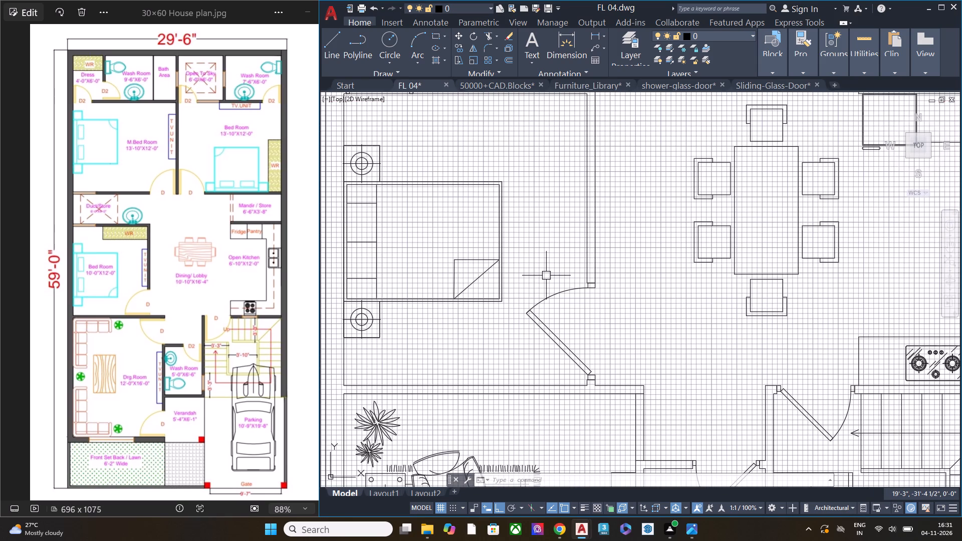
{"action": "left_click", "coordinate": [873, 68]}
{"action": "left_click", "coordinate": [877, 106]}
{"action": "left_click", "coordinate": [877, 150]}
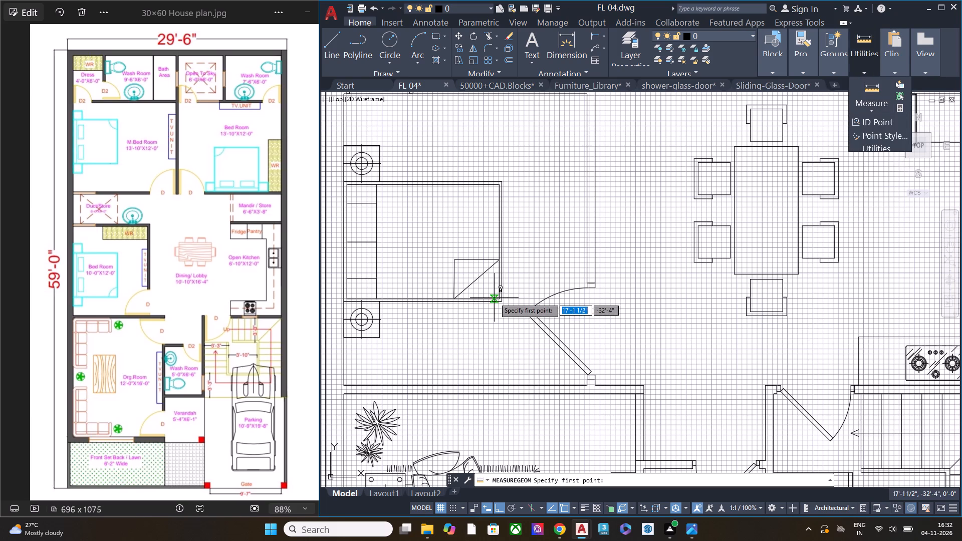
{"action": "left_click", "coordinate": [505, 181]}
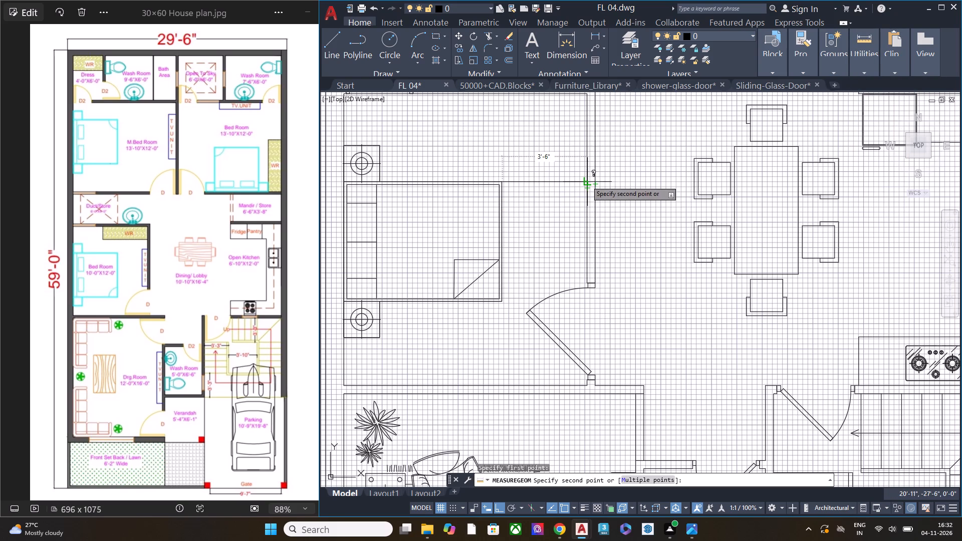
{"action": "key", "text": "Escape"}
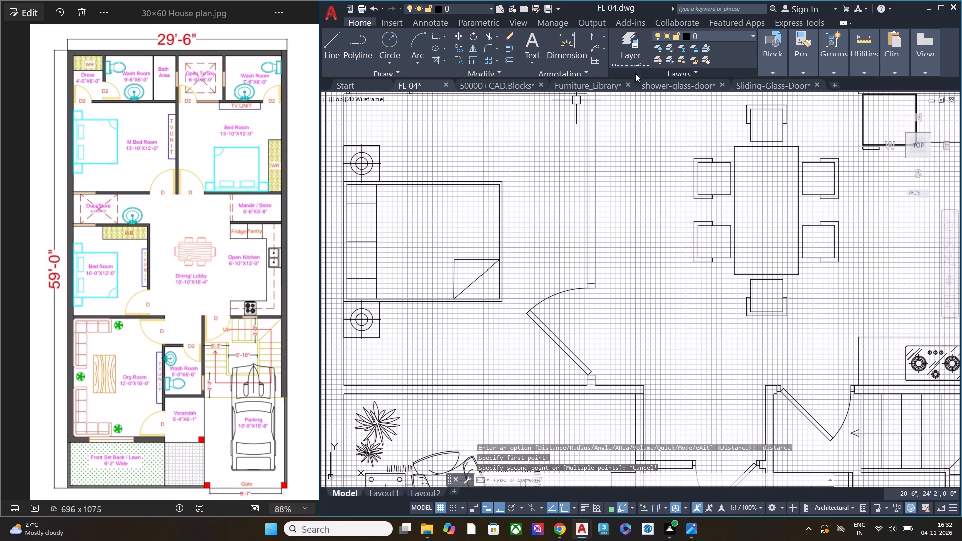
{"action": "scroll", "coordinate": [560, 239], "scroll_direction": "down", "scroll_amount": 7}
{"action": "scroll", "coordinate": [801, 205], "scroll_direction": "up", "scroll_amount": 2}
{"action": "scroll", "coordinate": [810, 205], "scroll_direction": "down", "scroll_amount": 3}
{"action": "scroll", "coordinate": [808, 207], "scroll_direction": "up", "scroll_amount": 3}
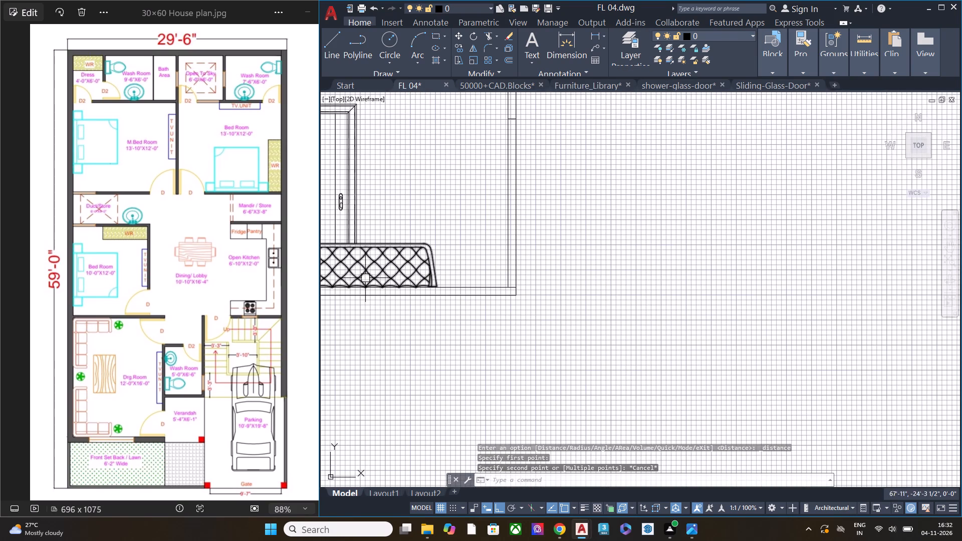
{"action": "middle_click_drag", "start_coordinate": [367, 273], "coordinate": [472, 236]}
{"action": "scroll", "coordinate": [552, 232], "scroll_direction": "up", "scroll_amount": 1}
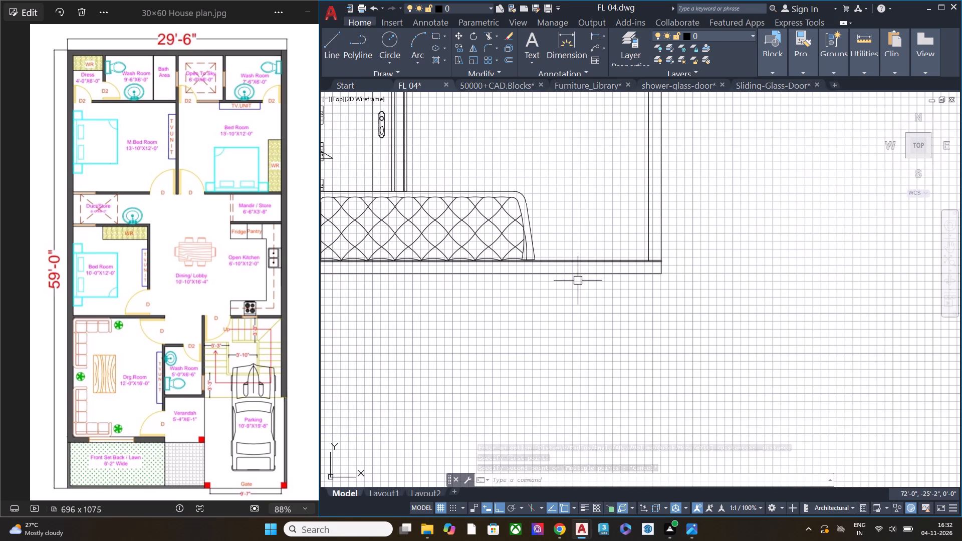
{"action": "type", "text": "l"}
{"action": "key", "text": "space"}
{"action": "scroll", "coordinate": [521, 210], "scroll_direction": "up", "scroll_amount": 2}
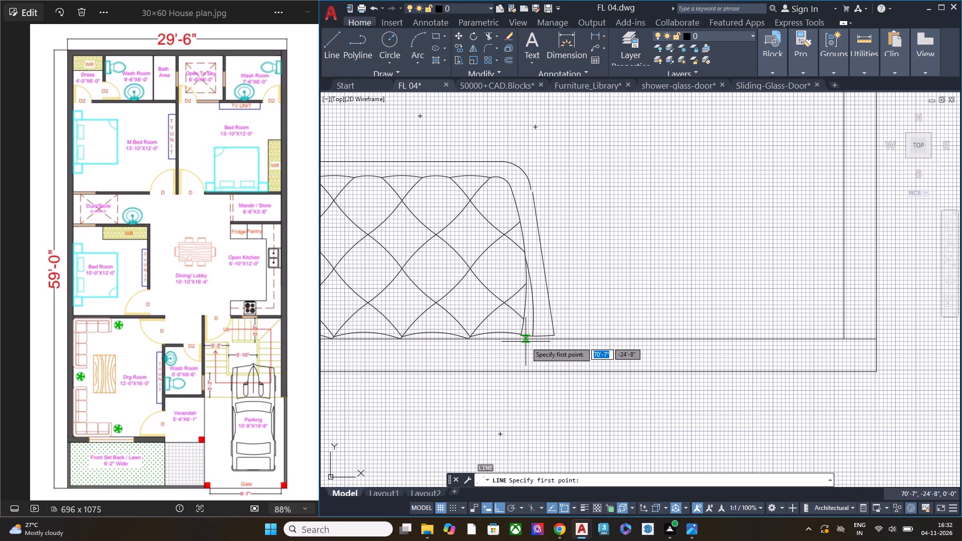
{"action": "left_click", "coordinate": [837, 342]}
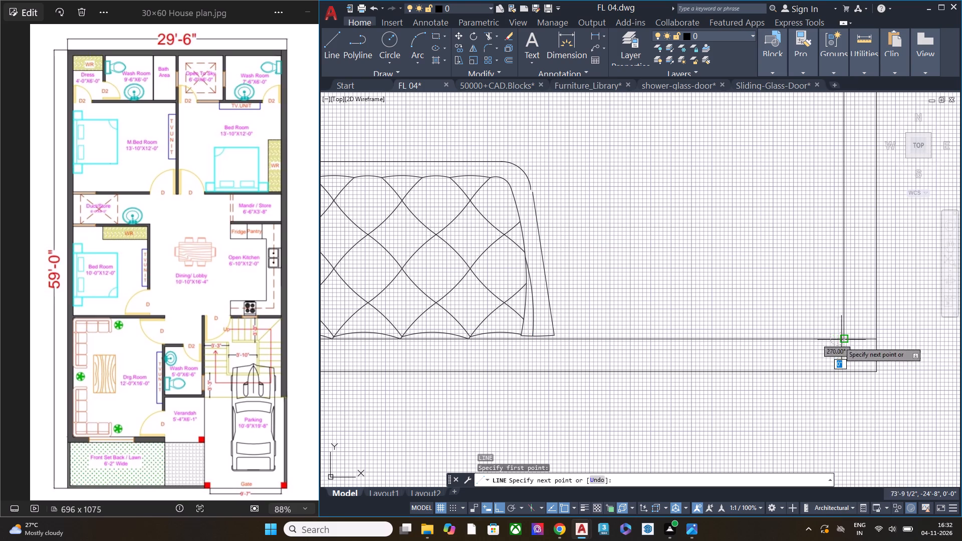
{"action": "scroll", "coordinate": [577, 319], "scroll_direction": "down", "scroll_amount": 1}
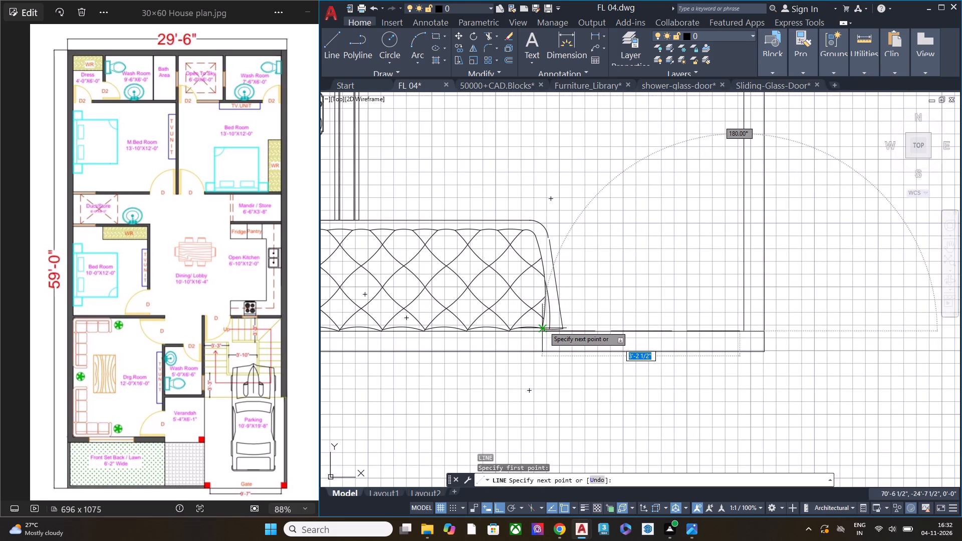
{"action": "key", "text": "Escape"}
Offset the inner face of the wall beyond the bed's foot 3'6" into the room in the elevation.
{"action": "left_click", "coordinate": [743, 264]}
{"action": "scroll", "coordinate": [640, 287], "scroll_direction": "down", "scroll_amount": 2}
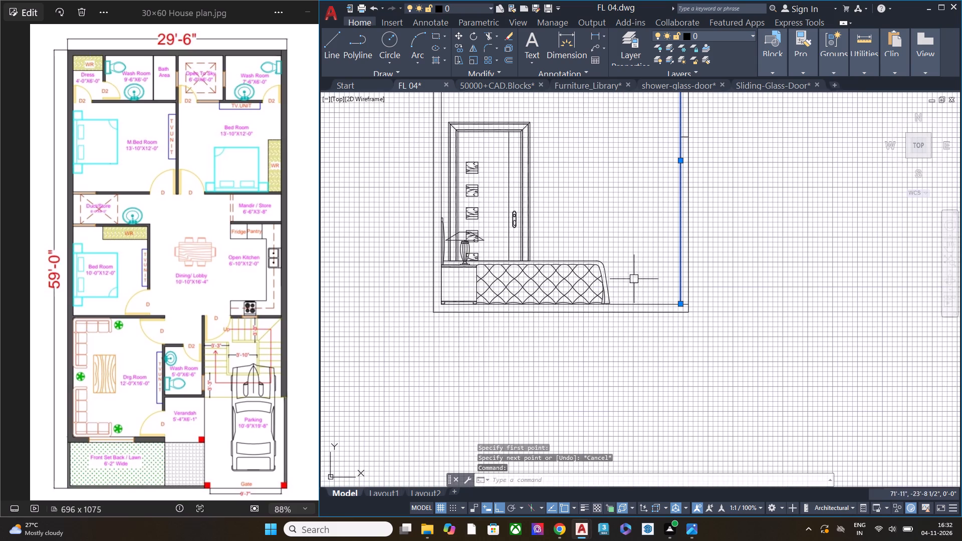
{"action": "middle_click_drag", "start_coordinate": [635, 289], "coordinate": [651, 357]}
{"action": "scroll", "coordinate": [653, 355], "scroll_direction": "down", "scroll_amount": 1}
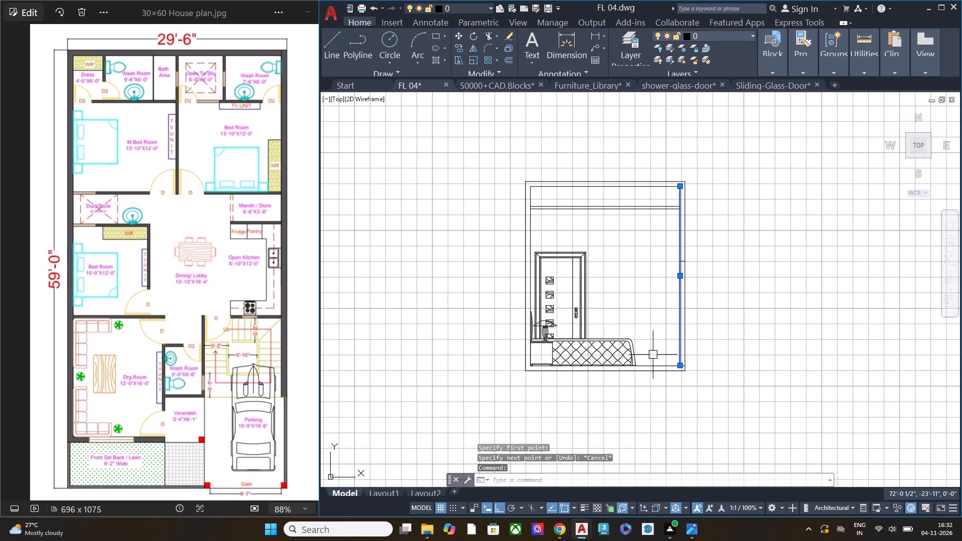
{"action": "type", "text": "off"}
{"action": "key", "text": "space"}
{"action": "key", "text": "space"}
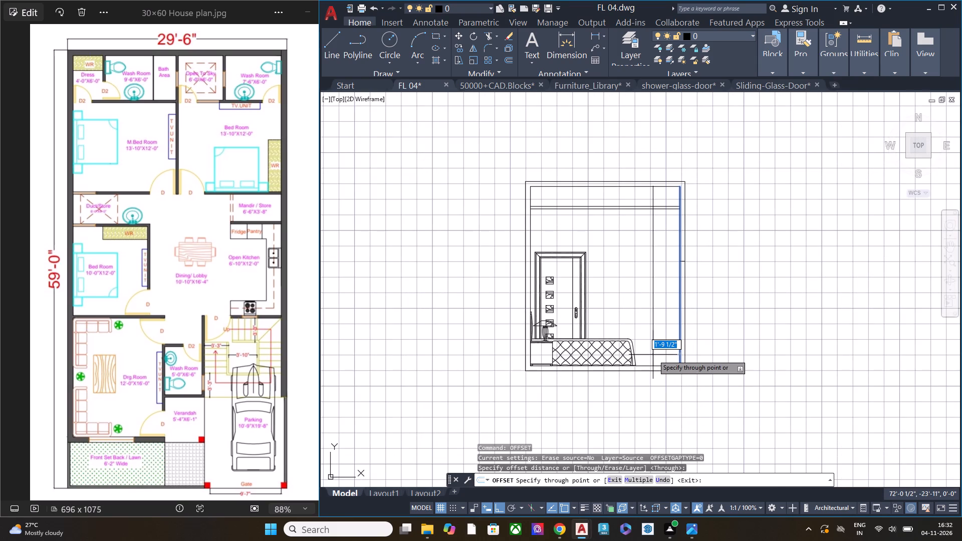
{"action": "type", "text": "3'6\""}
{"action": "key", "text": "Return"}
{"action": "key", "text": "Escape"}
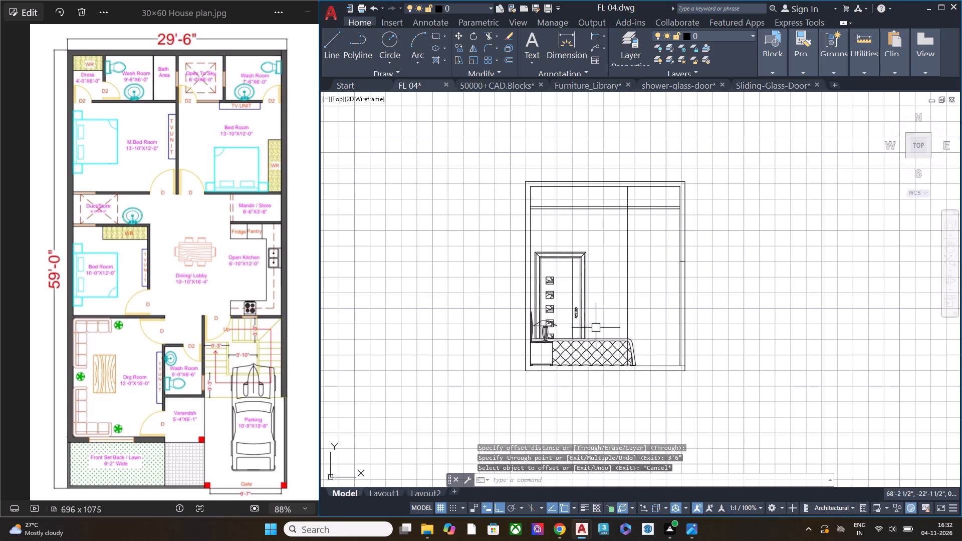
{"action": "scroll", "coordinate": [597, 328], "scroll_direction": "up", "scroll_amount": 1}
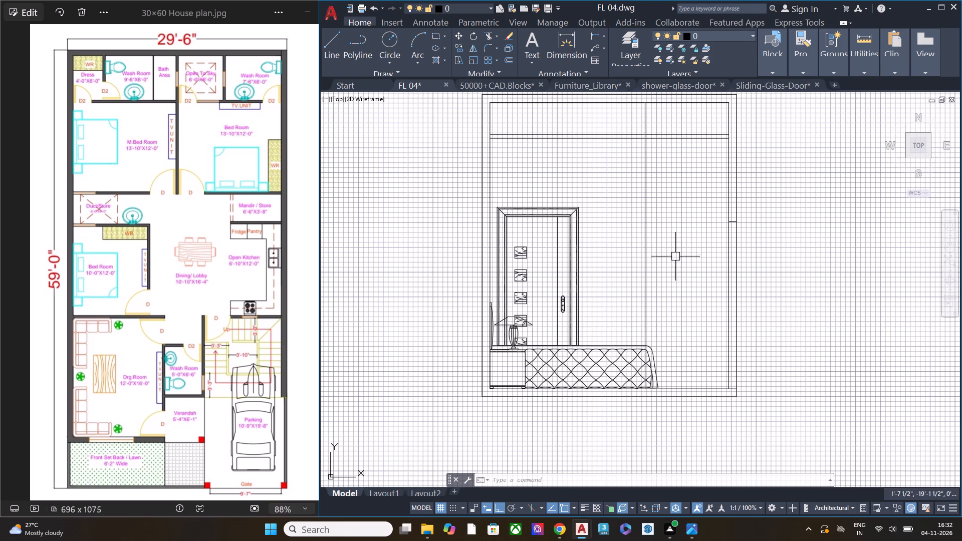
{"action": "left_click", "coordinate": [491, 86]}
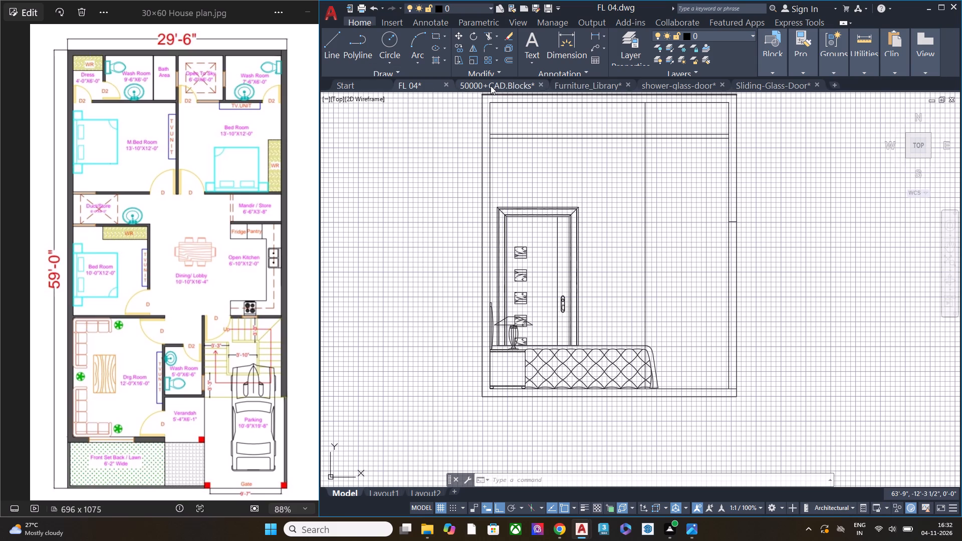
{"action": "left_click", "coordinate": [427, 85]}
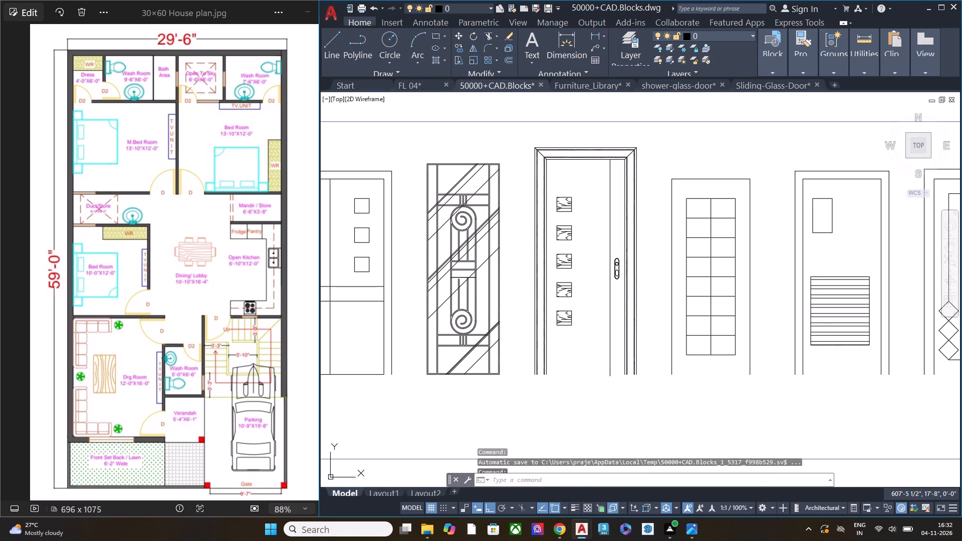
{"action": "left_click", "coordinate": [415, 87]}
Offset the inner face of the wall between the washroom and the dining-side bedroom 2' into the bedroom for the wardrobe front.
{"action": "scroll", "coordinate": [545, 252], "scroll_direction": "down", "scroll_amount": 3}
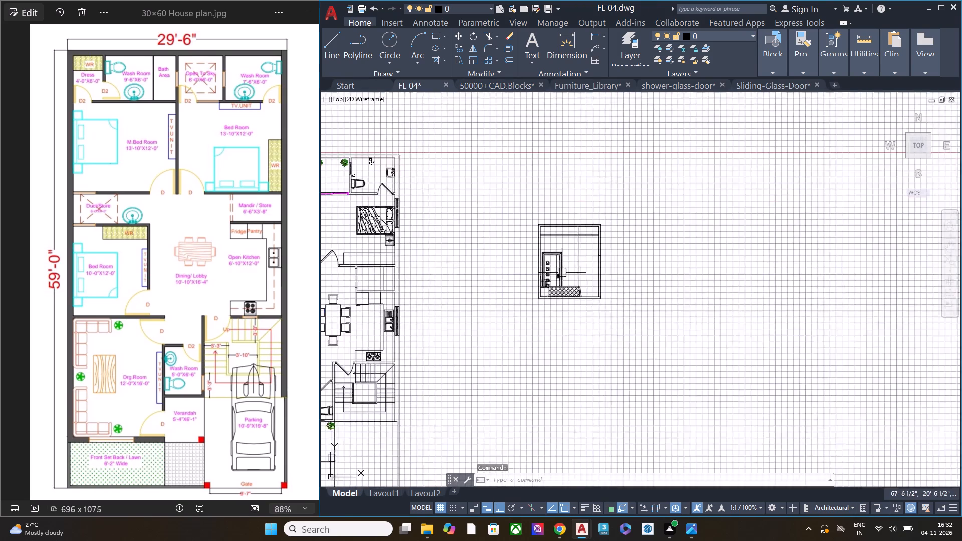
{"action": "scroll", "coordinate": [562, 273], "scroll_direction": "down", "scroll_amount": 1}
{"action": "middle_click_drag", "start_coordinate": [456, 290], "coordinate": [510, 218]}
{"action": "scroll", "coordinate": [434, 246], "scroll_direction": "up", "scroll_amount": 2}
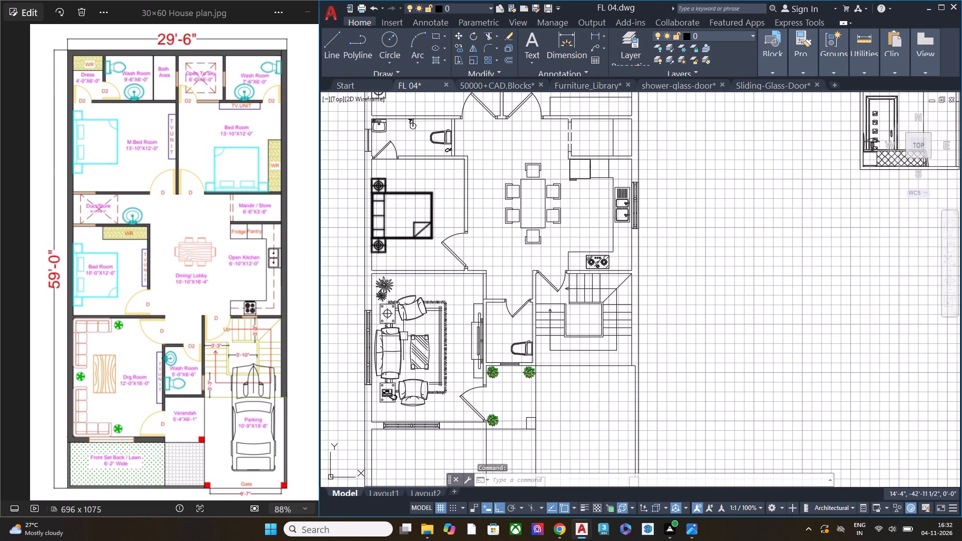
{"action": "middle_click_drag", "start_coordinate": [396, 237], "coordinate": [413, 300]}
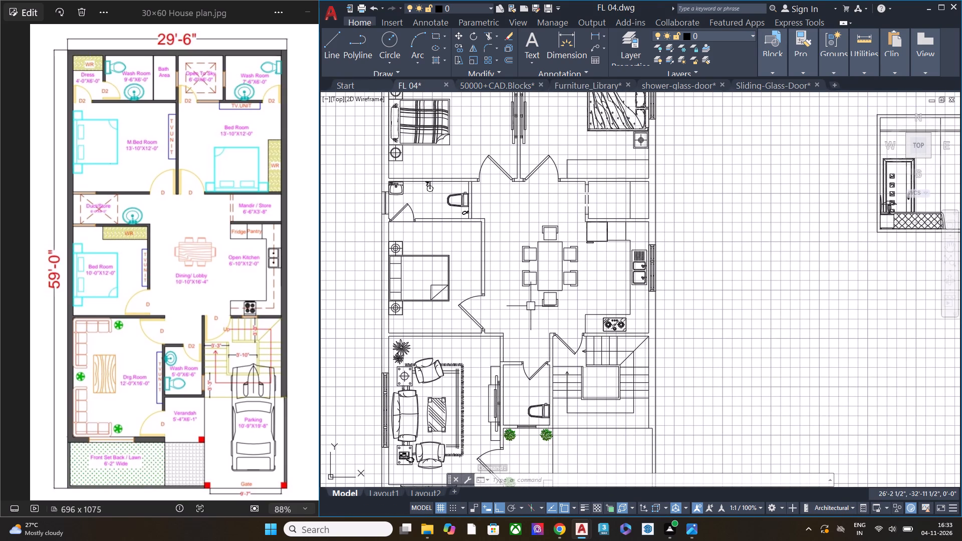
{"action": "scroll", "coordinate": [435, 290], "scroll_direction": "up", "scroll_amount": 2}
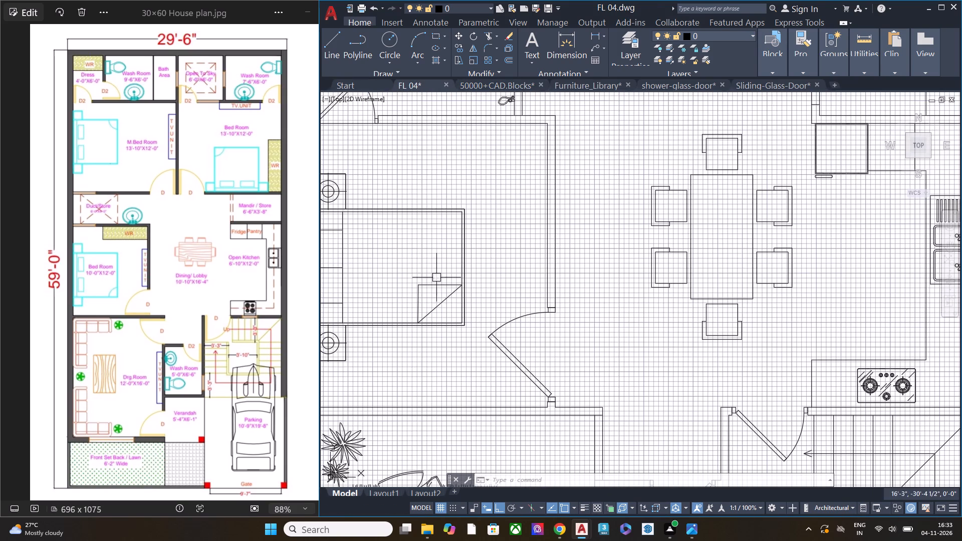
{"action": "middle_click_drag", "start_coordinate": [464, 236], "coordinate": [442, 313]}
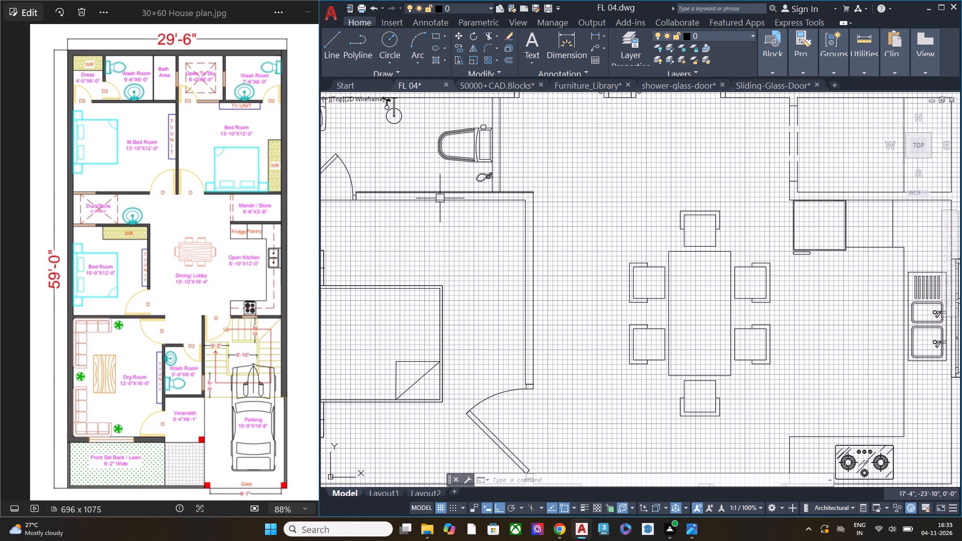
{"action": "left_click", "coordinate": [441, 201]}
{"action": "scroll", "coordinate": [505, 226], "scroll_direction": "down", "scroll_amount": 1}
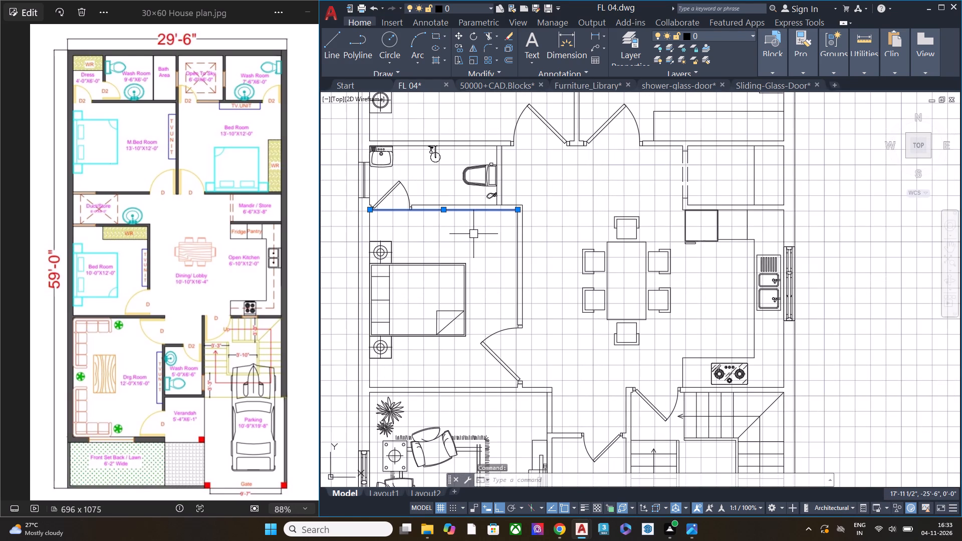
{"action": "type", "text": "off"}
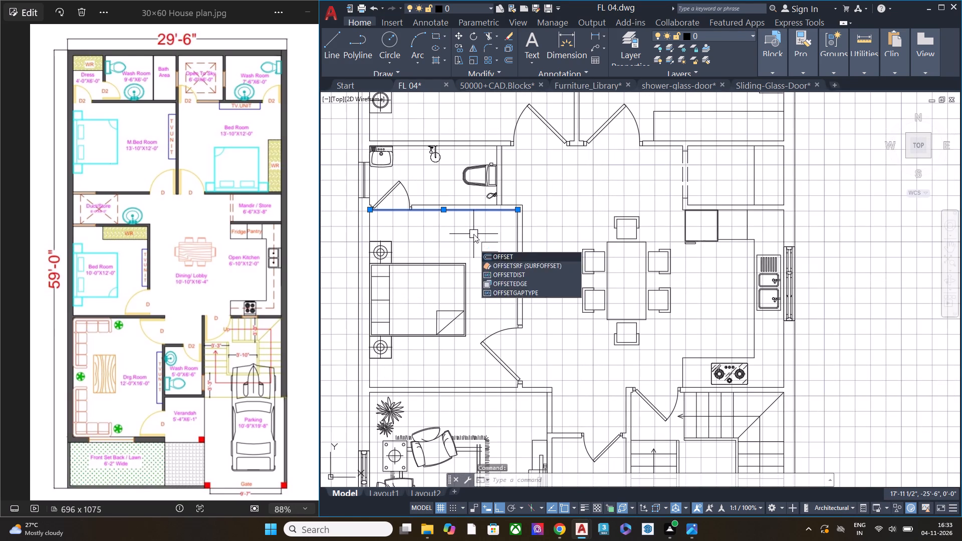
{"action": "key", "text": "space"}
{"action": "key", "text": "space"}
{"action": "type", "text": "2'"}
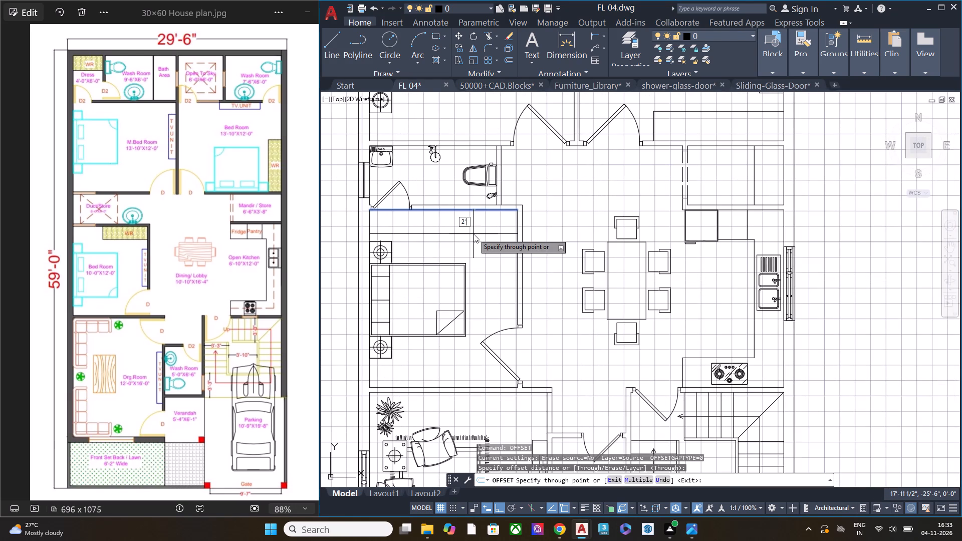
{"action": "key", "text": "Return"}
{"action": "key", "text": "Escape"}
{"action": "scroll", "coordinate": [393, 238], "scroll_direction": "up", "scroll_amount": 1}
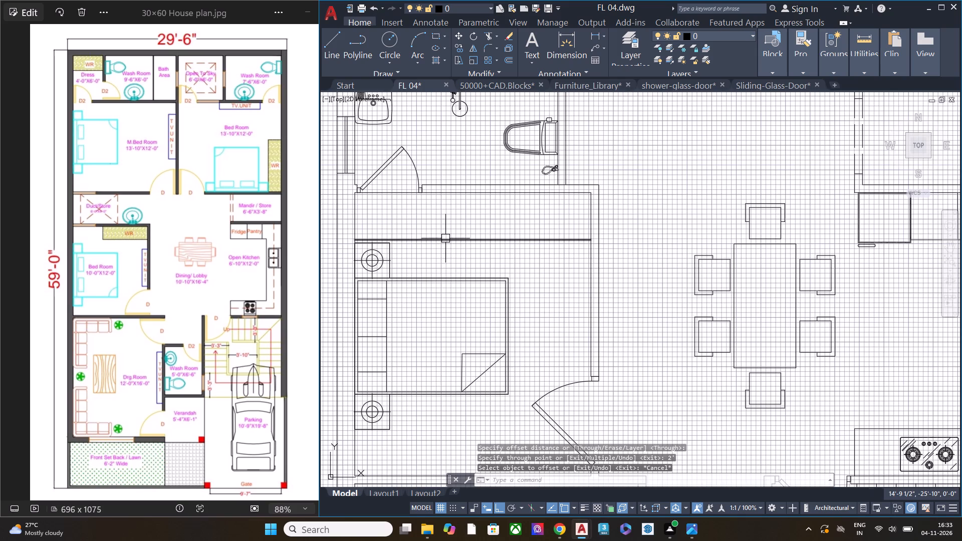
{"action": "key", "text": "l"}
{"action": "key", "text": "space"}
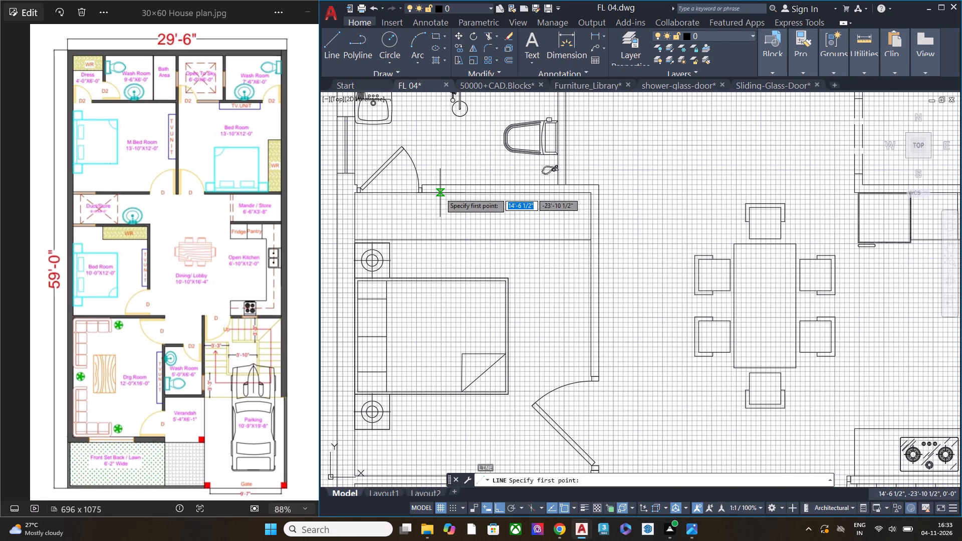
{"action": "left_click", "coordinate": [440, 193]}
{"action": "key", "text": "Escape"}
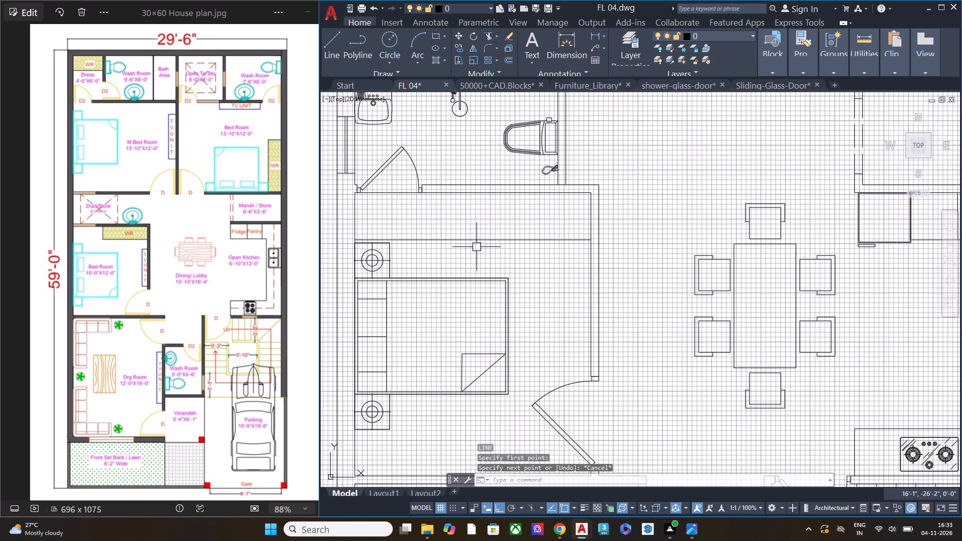
Set the current linetype to ByLayer.
{"action": "scroll", "coordinate": [508, 234], "scroll_direction": "up", "scroll_amount": 1}
{"action": "left_click", "coordinate": [804, 67]}
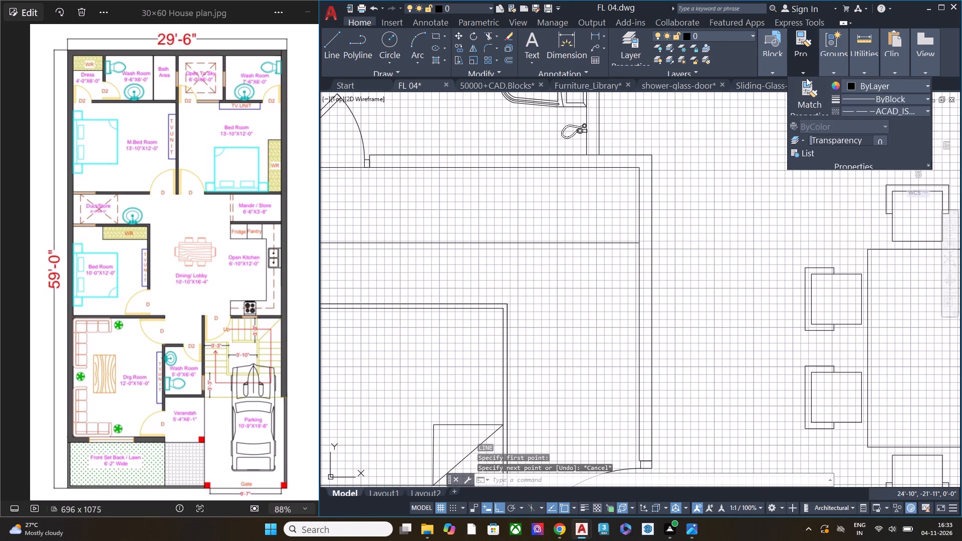
{"action": "left_click", "coordinate": [852, 111]}
{"action": "left_click", "coordinate": [859, 135]}
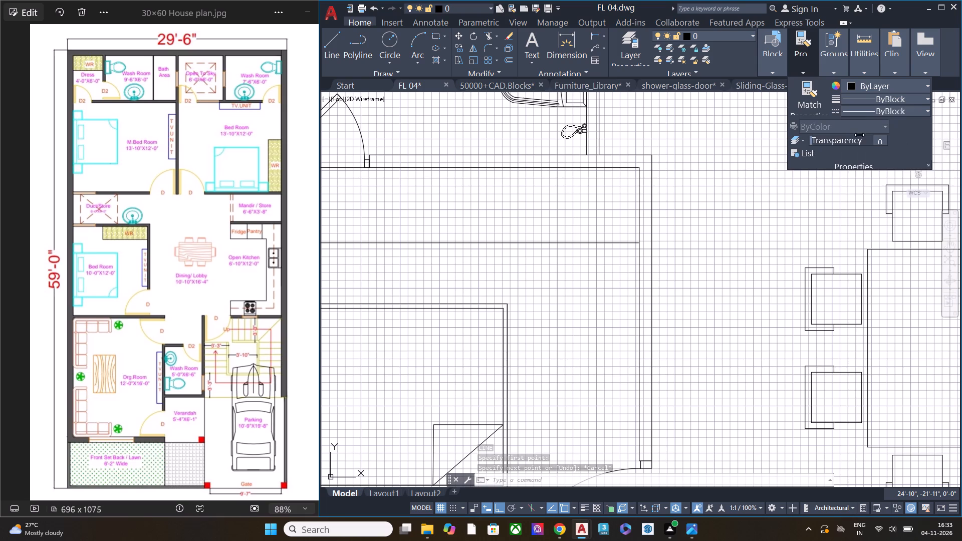
{"action": "left_click", "coordinate": [862, 110]}
{"action": "left_click", "coordinate": [871, 129]}
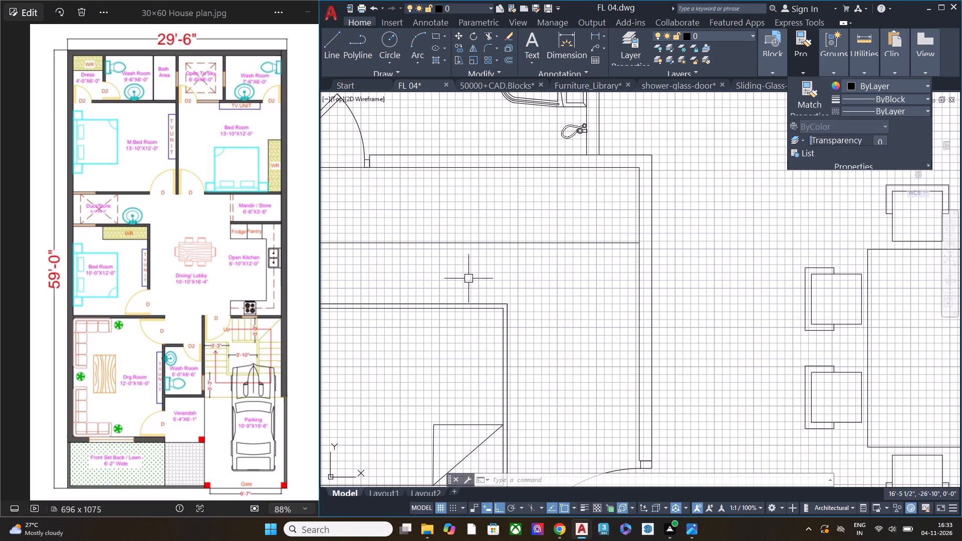
Draw a vertical line from the bedroom's washroom-side wall across the wardrobe front line, about 3'5" from the headboard wall.
{"action": "middle_click_drag", "start_coordinate": [464, 272], "coordinate": [604, 269]}
{"action": "scroll", "coordinate": [480, 269], "scroll_direction": "up", "scroll_amount": 1}
{"action": "scroll", "coordinate": [606, 259], "scroll_direction": "down", "scroll_amount": 2}
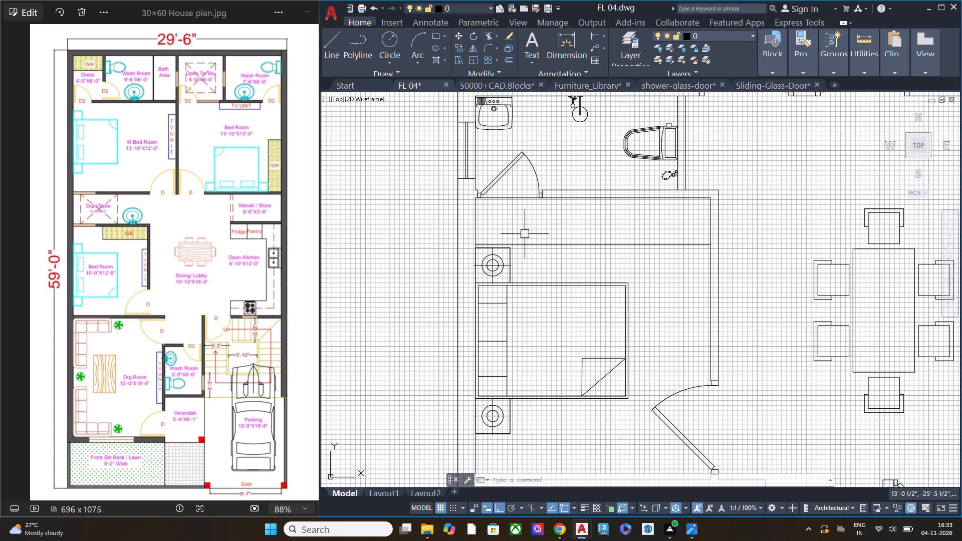
{"action": "type", "text": "l"}
{"action": "key", "text": "space"}
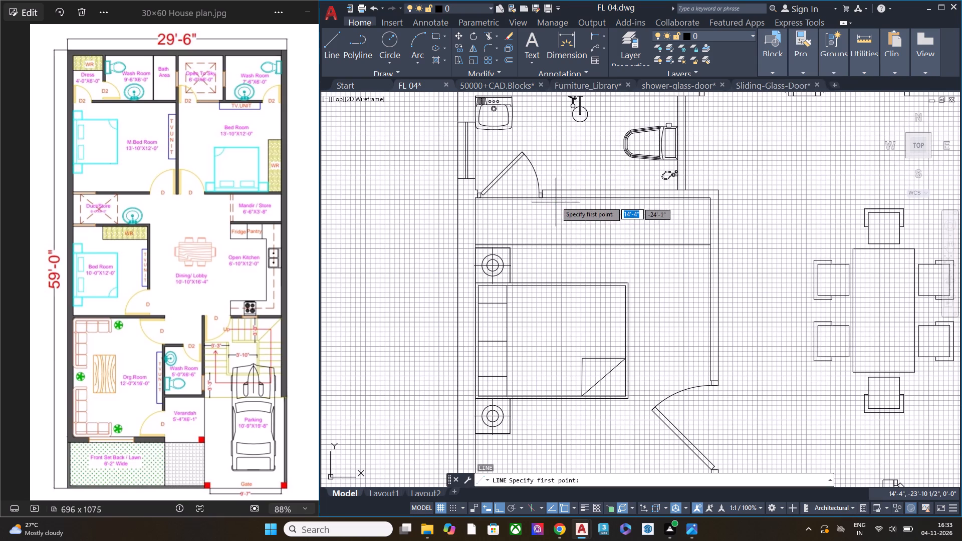
{"action": "left_click", "coordinate": [556, 196]}
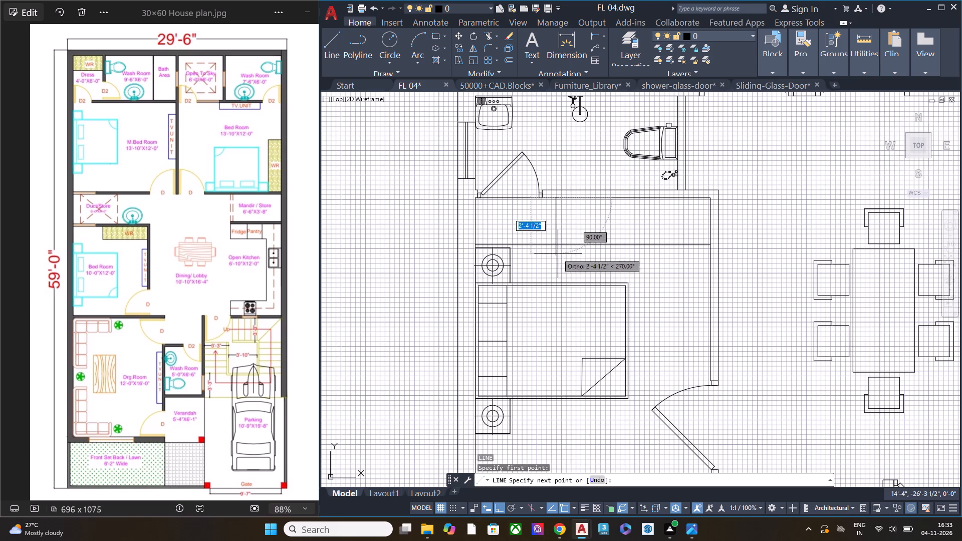
{"action": "left_click", "coordinate": [560, 258]}
{"action": "key", "text": "space"}
Trim the wardrobe side line's overhang and the front line's part on the headboard-wall side to close the wardrobe outline.
{"action": "type", "text": "tr"}
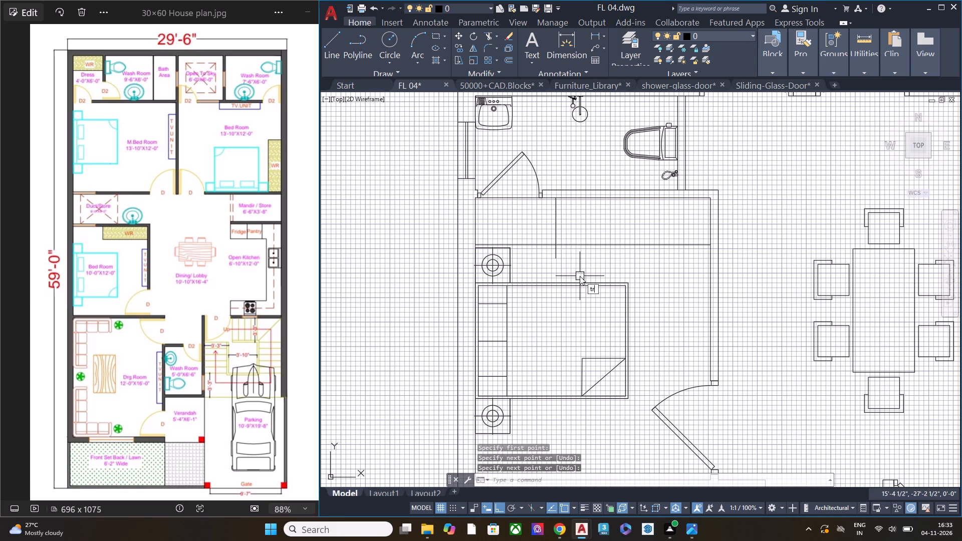
{"action": "key", "text": "space"}
{"action": "left_click", "coordinate": [555, 253]}
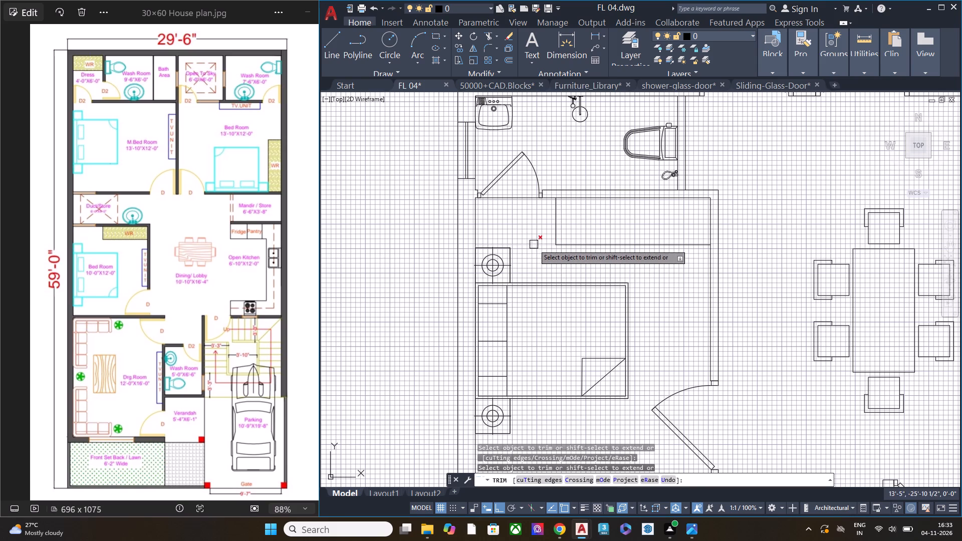
{"action": "left_click", "coordinate": [534, 244]}
{"action": "key", "text": "Escape"}
{"action": "middle_click_drag", "start_coordinate": [649, 256], "coordinate": [460, 263]}
{"action": "key", "text": "Escape"}
Delete the vertical guide line near the foot of the bed in the room elevation.
{"action": "scroll", "coordinate": [549, 217], "scroll_direction": "down", "scroll_amount": 2}
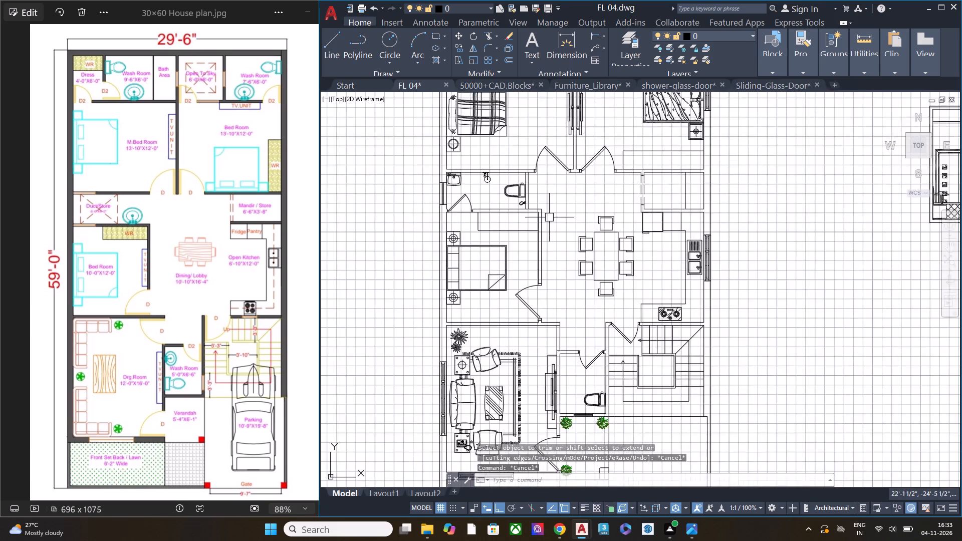
{"action": "scroll", "coordinate": [549, 217], "scroll_direction": "down", "scroll_amount": 1}
{"action": "middle_click_drag", "start_coordinate": [615, 272], "coordinate": [496, 294]}
{"action": "scroll", "coordinate": [692, 189], "scroll_direction": "up", "scroll_amount": 3}
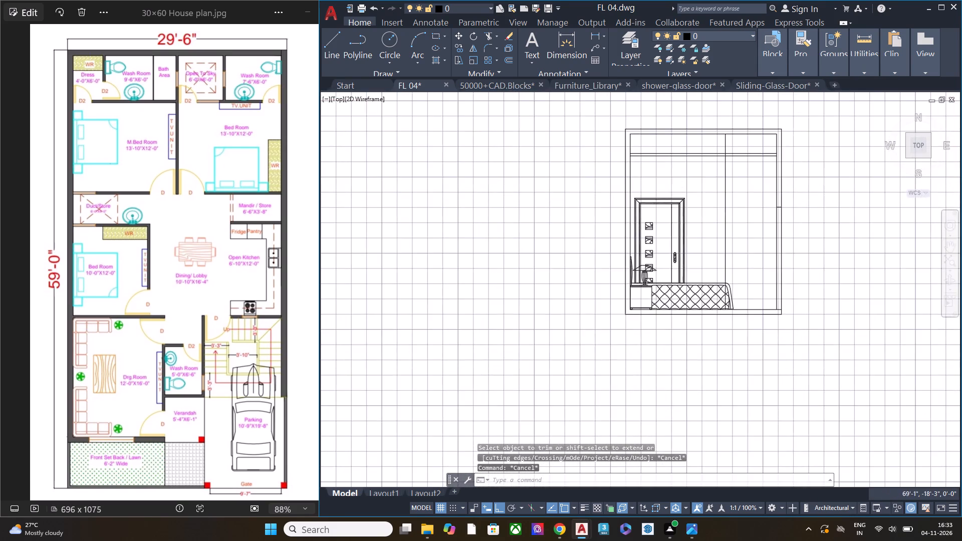
{"action": "left_click", "coordinate": [739, 237]}
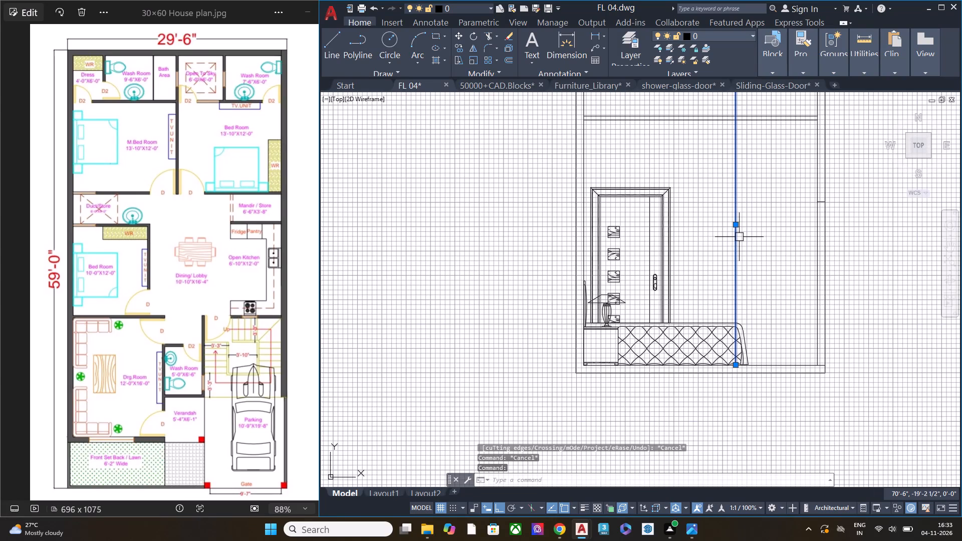
{"action": "key", "text": "Delete"}
Measure the bed's overall length along the floor line in the room elevation, from the nightstand's wall side to the bed's foot.
{"action": "scroll", "coordinate": [739, 239], "scroll_direction": "down", "scroll_amount": 2}
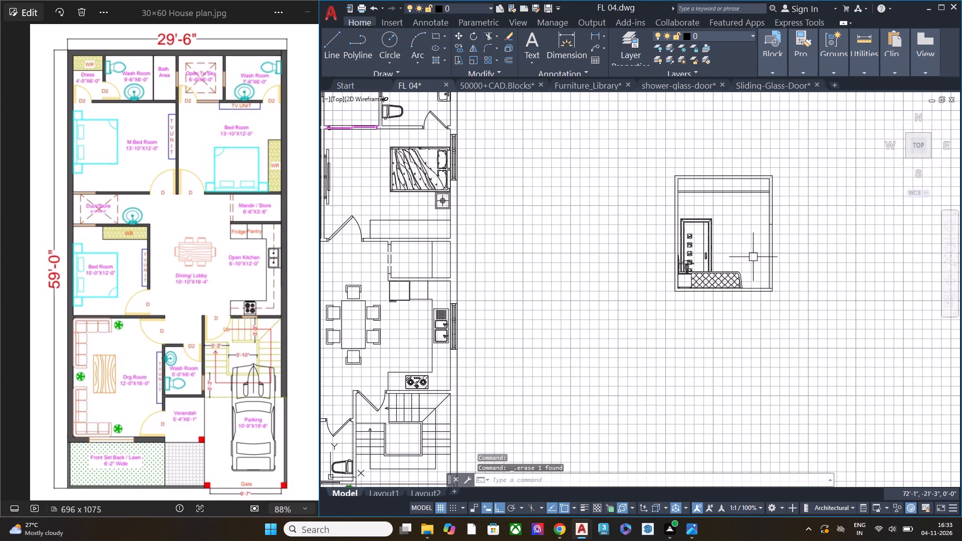
{"action": "scroll", "coordinate": [767, 254], "scroll_direction": "up", "scroll_amount": 1}
{"action": "middle_click_drag", "start_coordinate": [790, 280], "coordinate": [610, 308]}
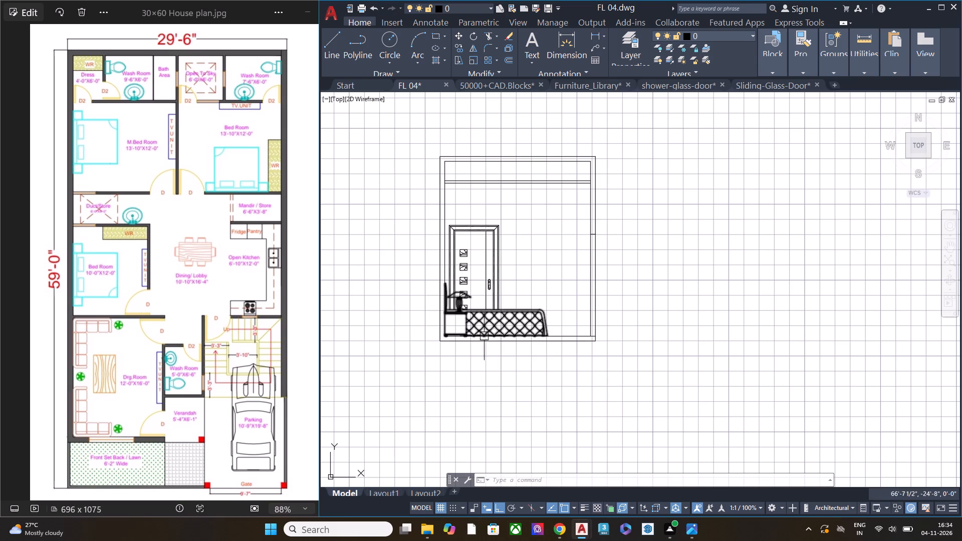
{"action": "scroll", "coordinate": [463, 337], "scroll_direction": "up", "scroll_amount": 3}
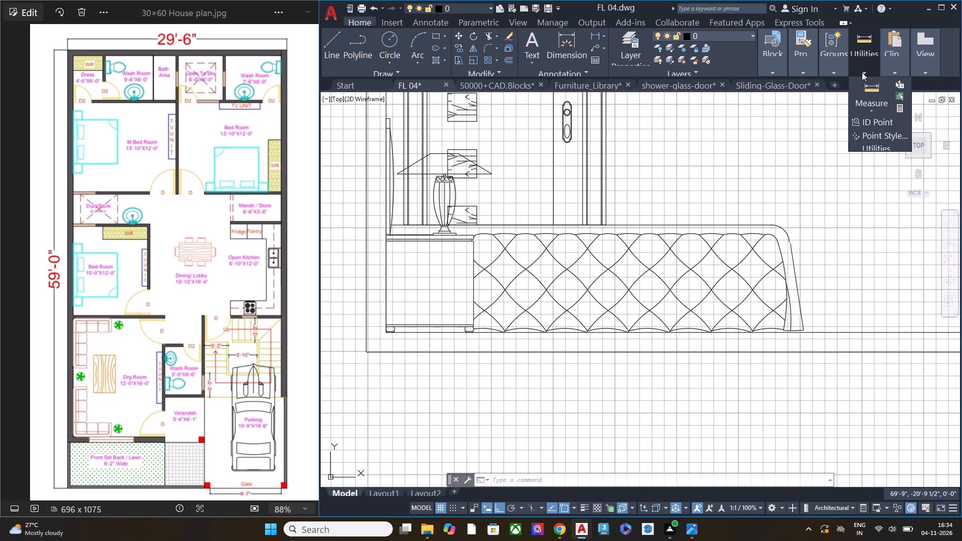
{"action": "left_click", "coordinate": [862, 72]}
{"action": "left_click", "coordinate": [872, 106]}
{"action": "left_click", "coordinate": [879, 144]}
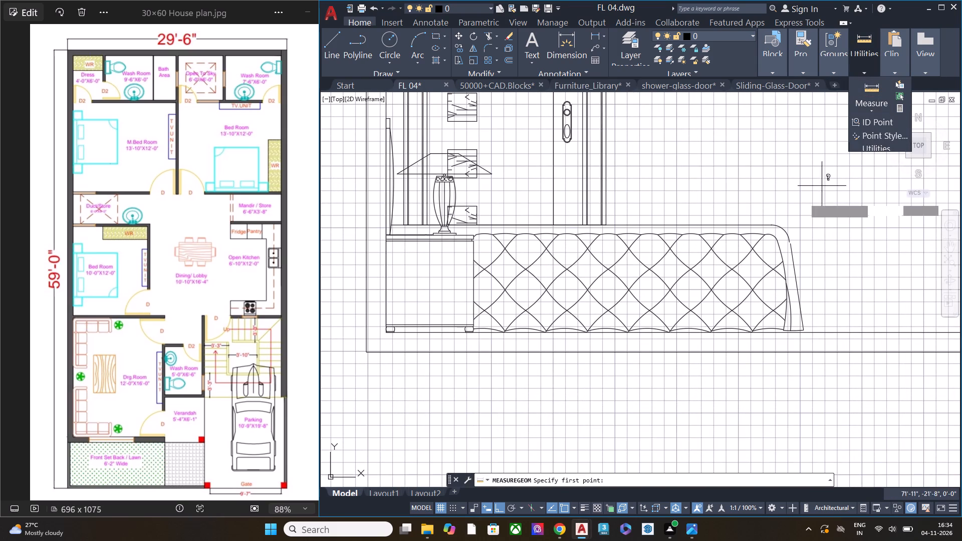
{"action": "left_click", "coordinate": [387, 334]}
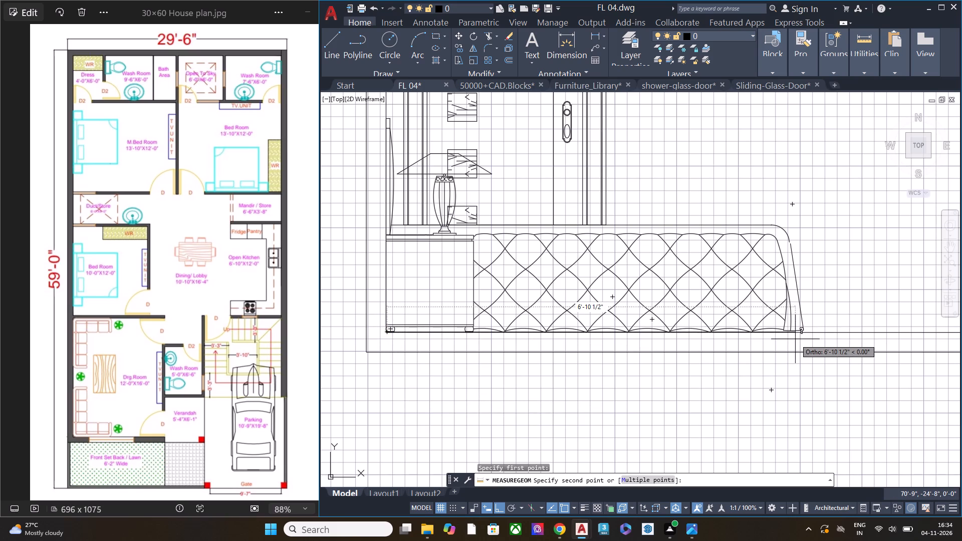
{"action": "key", "text": "Escape"}
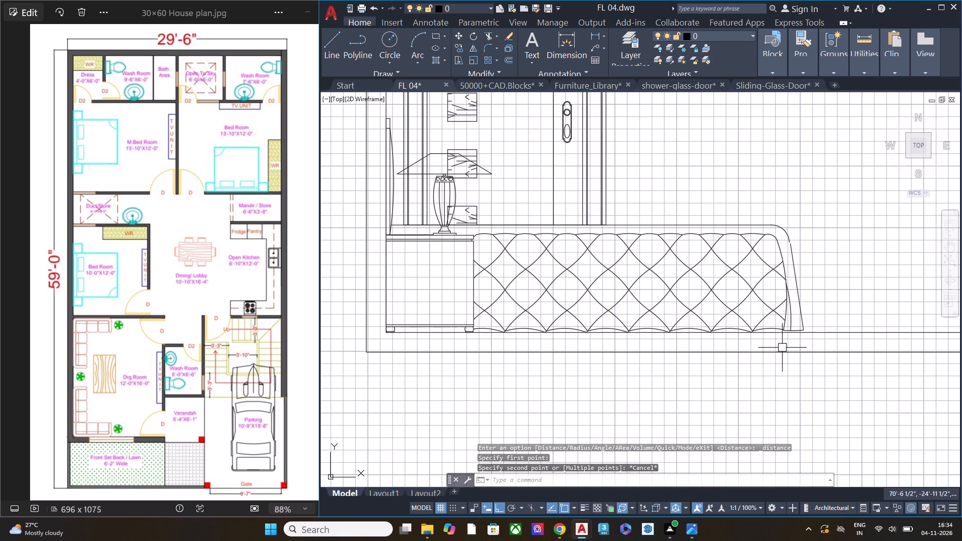
Measure the bed's length in the plan's bedroom beside the dining area, from the headboard wall to its foot.
{"action": "scroll", "coordinate": [566, 257], "scroll_direction": "down", "scroll_amount": 6}
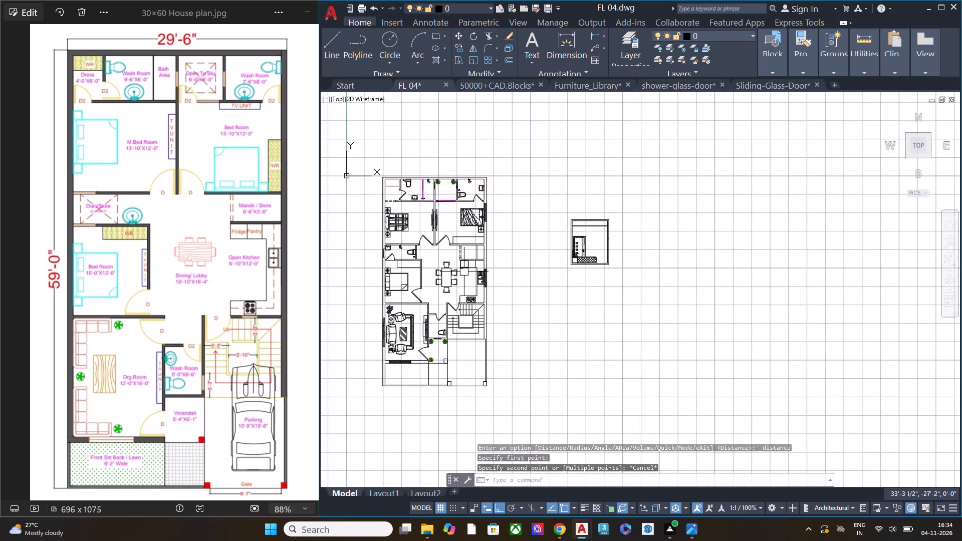
{"action": "scroll", "coordinate": [428, 283], "scroll_direction": "up", "scroll_amount": 4}
{"action": "middle_click_drag", "start_coordinate": [441, 280], "coordinate": [681, 244]}
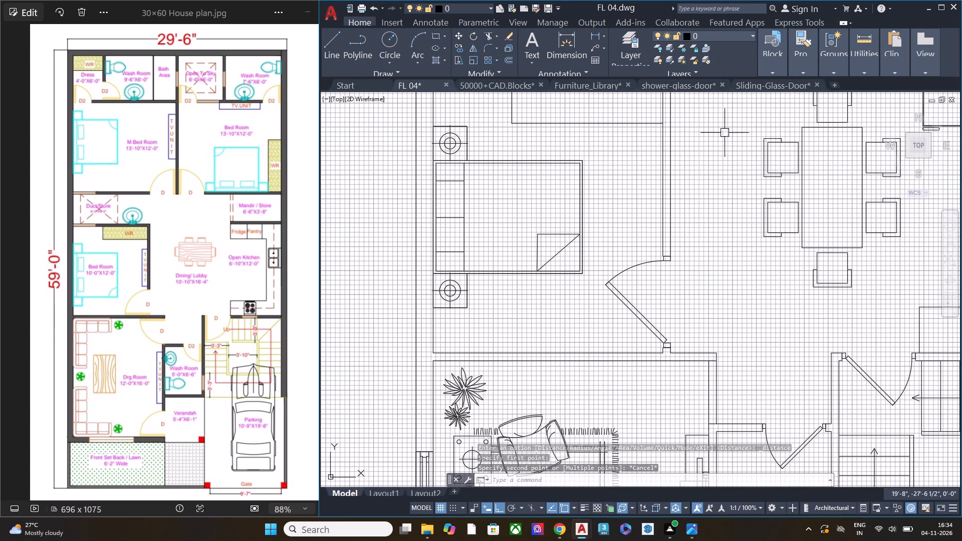
{"action": "left_click", "coordinate": [860, 64]}
{"action": "left_click", "coordinate": [867, 111]}
{"action": "left_click", "coordinate": [874, 142]}
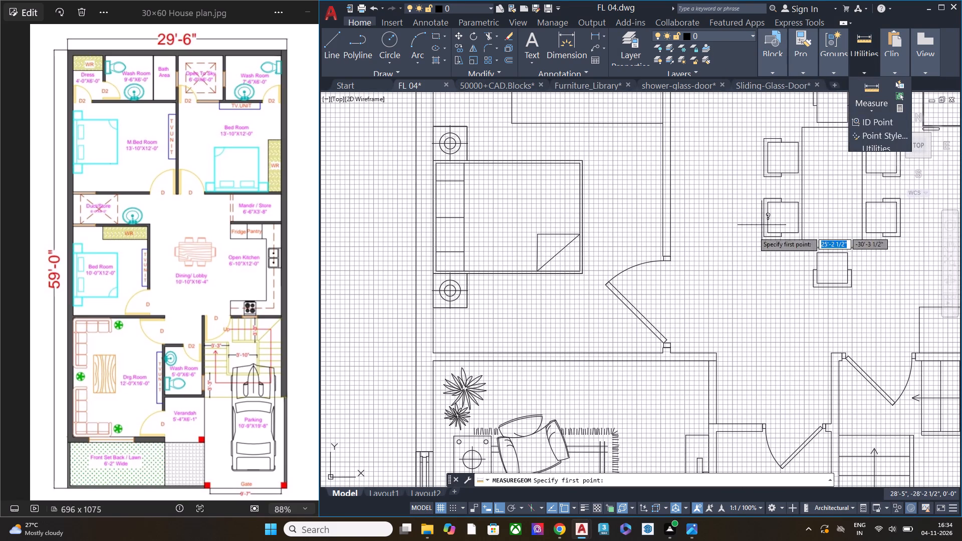
{"action": "scroll", "coordinate": [450, 327], "scroll_direction": "up", "scroll_amount": 1}
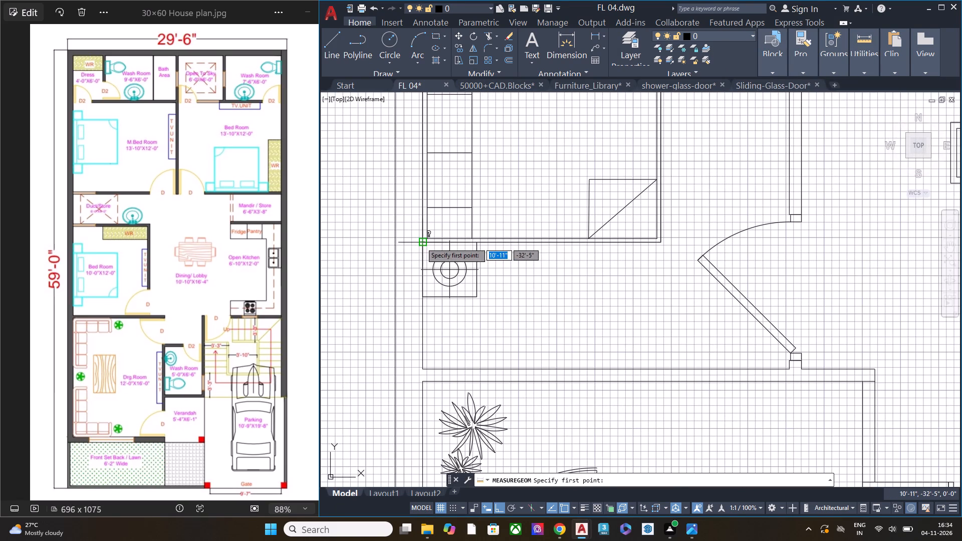
{"action": "left_click", "coordinate": [421, 242]}
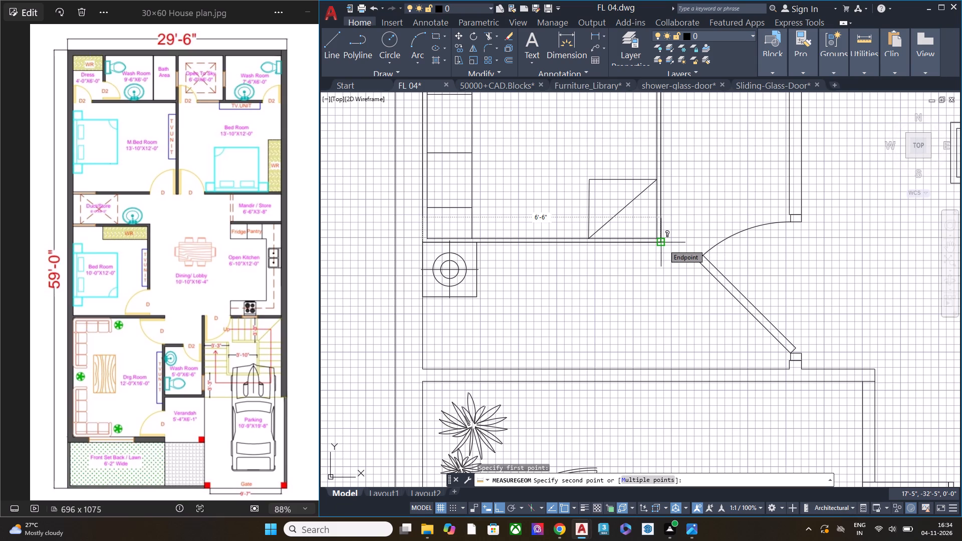
{"action": "key", "text": "Escape"}
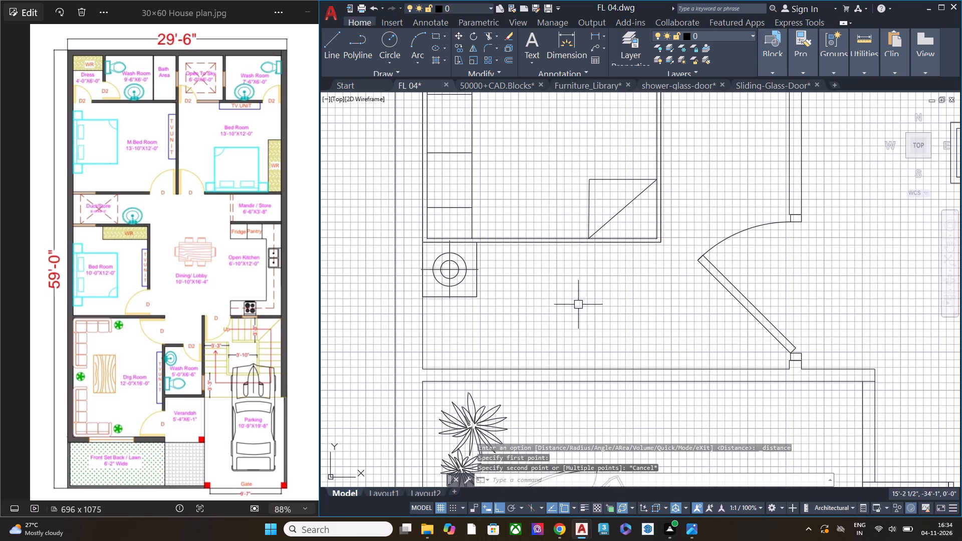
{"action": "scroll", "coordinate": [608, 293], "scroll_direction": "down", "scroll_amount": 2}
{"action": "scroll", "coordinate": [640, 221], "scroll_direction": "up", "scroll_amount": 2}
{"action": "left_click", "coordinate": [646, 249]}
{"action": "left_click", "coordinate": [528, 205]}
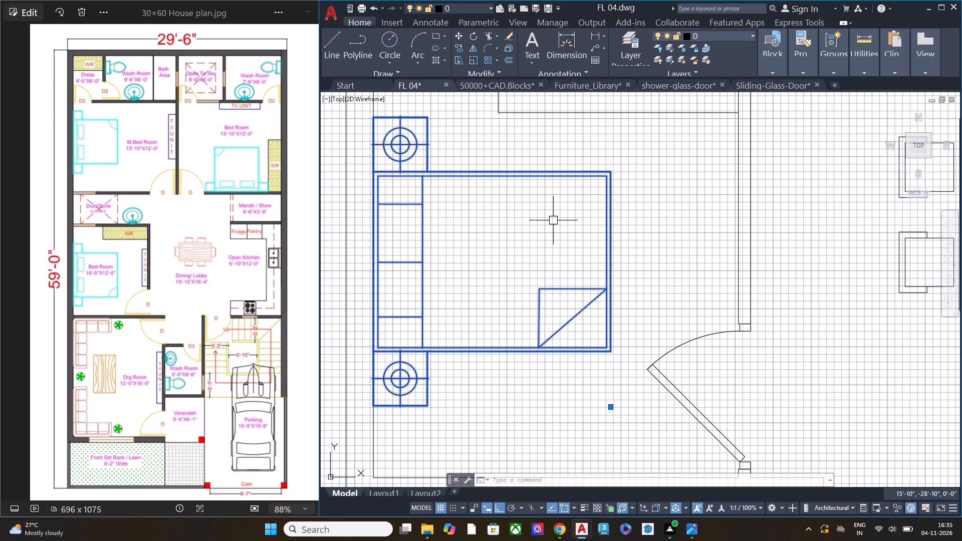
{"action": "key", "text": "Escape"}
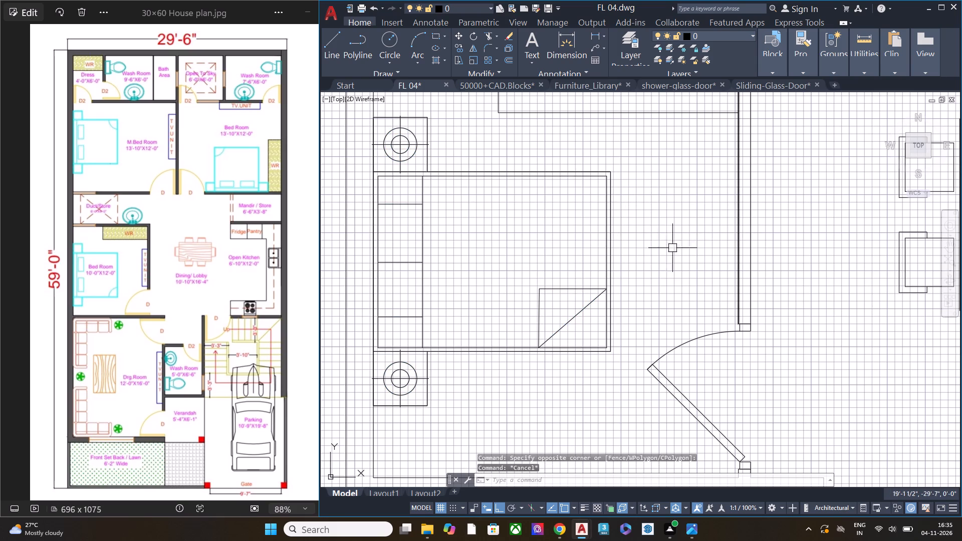
Examine the bedroom beside the dining area in the plan, with its bed, wardrobe and door, against the overall layout.
{"action": "scroll", "coordinate": [628, 243], "scroll_direction": "down", "scroll_amount": 3}
{"action": "middle_click_drag", "start_coordinate": [633, 252], "coordinate": [551, 251]}
{"action": "scroll", "coordinate": [570, 239], "scroll_direction": "up", "scroll_amount": 1}
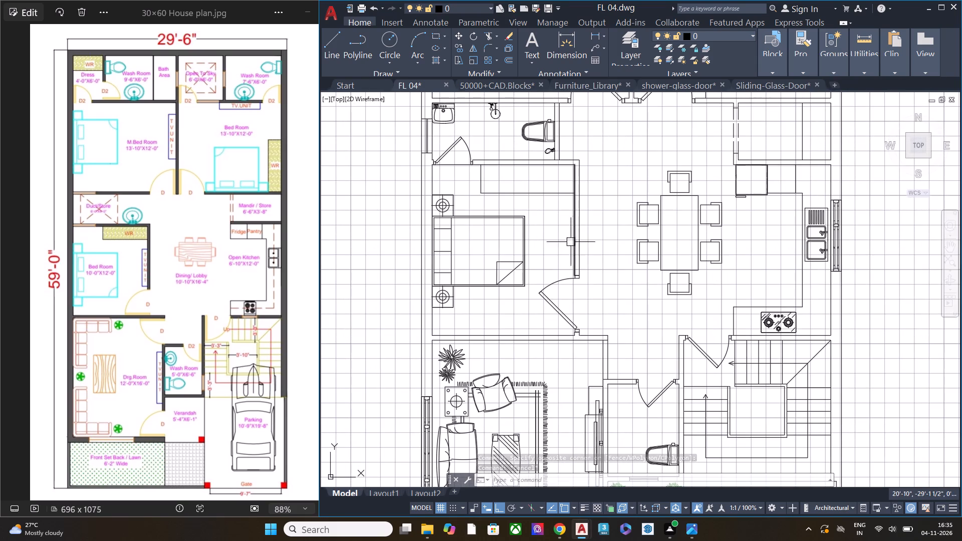
{"action": "scroll", "coordinate": [534, 237], "scroll_direction": "up", "scroll_amount": 1}
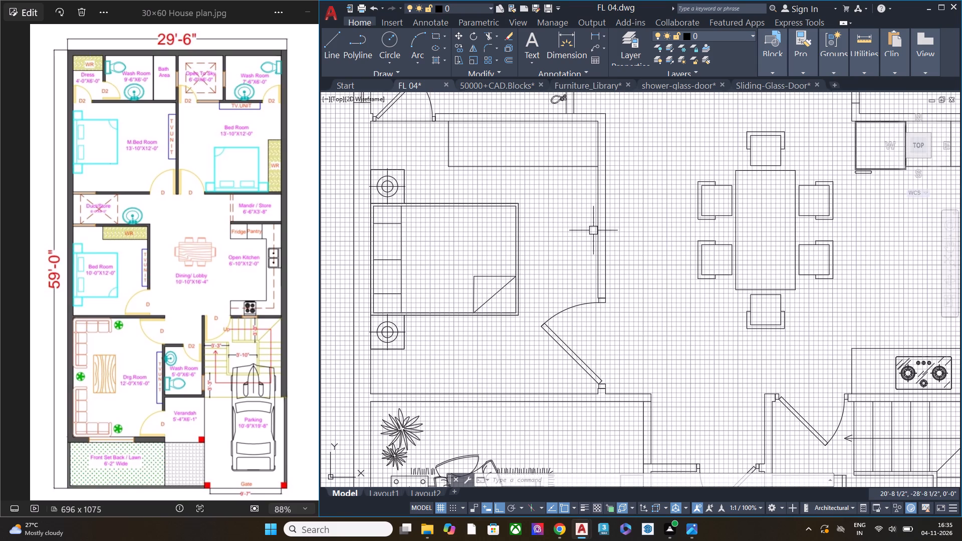
{"action": "scroll", "coordinate": [624, 205], "scroll_direction": "down", "scroll_amount": 8}
{"action": "scroll", "coordinate": [694, 202], "scroll_direction": "up", "scroll_amount": 1}
{"action": "scroll", "coordinate": [694, 202], "scroll_direction": "down", "scroll_amount": 2}
{"action": "scroll", "coordinate": [694, 202], "scroll_direction": "up", "scroll_amount": 1}
{"action": "scroll", "coordinate": [694, 202], "scroll_direction": "down", "scroll_amount": 1}
{"action": "scroll", "coordinate": [694, 202], "scroll_direction": "up", "scroll_amount": 2}
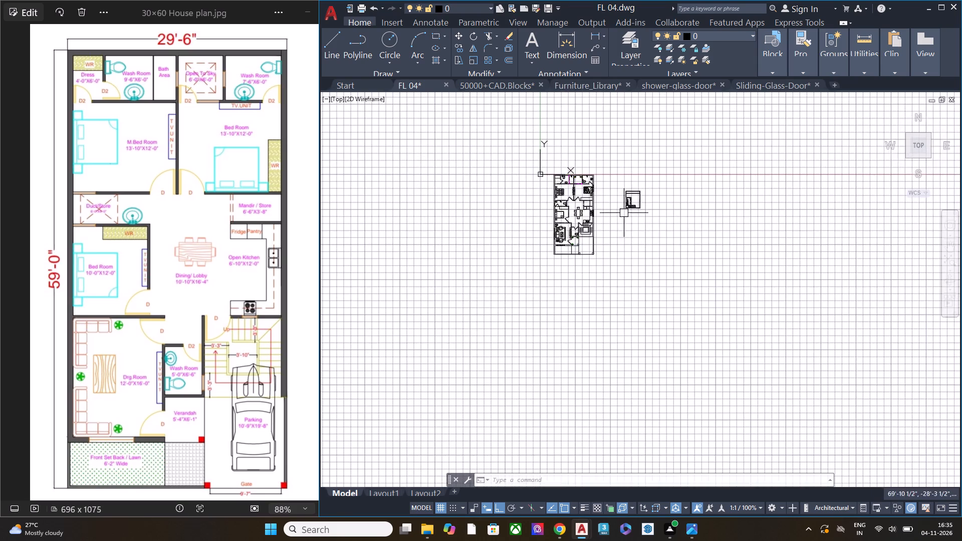
Draw a vertical line about 1'-4" long in the room elevation, from the ceiling line to the upper false-ceiling line, near the headboard wall.
{"action": "scroll", "coordinate": [611, 205], "scroll_direction": "up", "scroll_amount": 2}
{"action": "scroll", "coordinate": [646, 192], "scroll_direction": "down", "scroll_amount": 1}
{"action": "scroll", "coordinate": [647, 191], "scroll_direction": "up", "scroll_amount": 3}
{"action": "scroll", "coordinate": [660, 236], "scroll_direction": "up", "scroll_amount": 4}
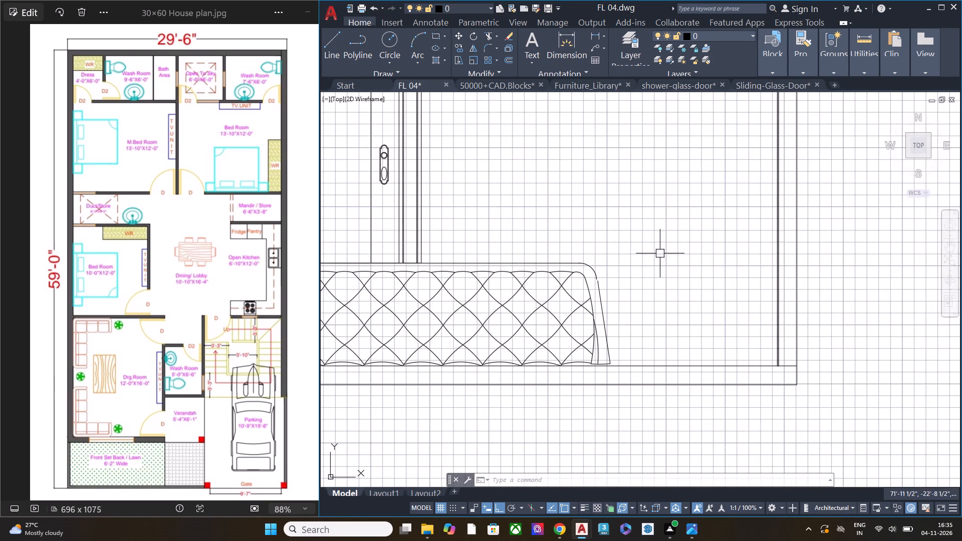
{"action": "scroll", "coordinate": [612, 253], "scroll_direction": "down", "scroll_amount": 2}
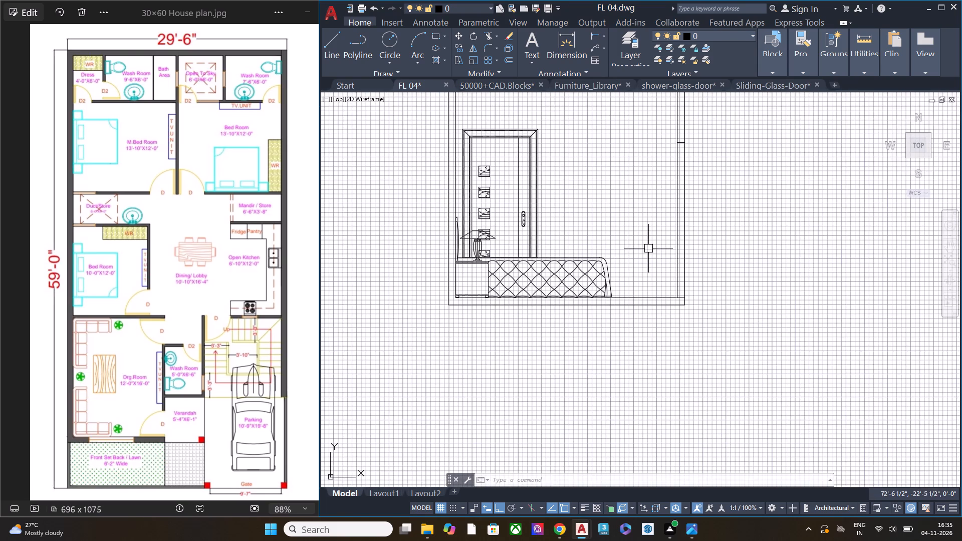
{"action": "middle_click_drag", "start_coordinate": [648, 251], "coordinate": [632, 321]}
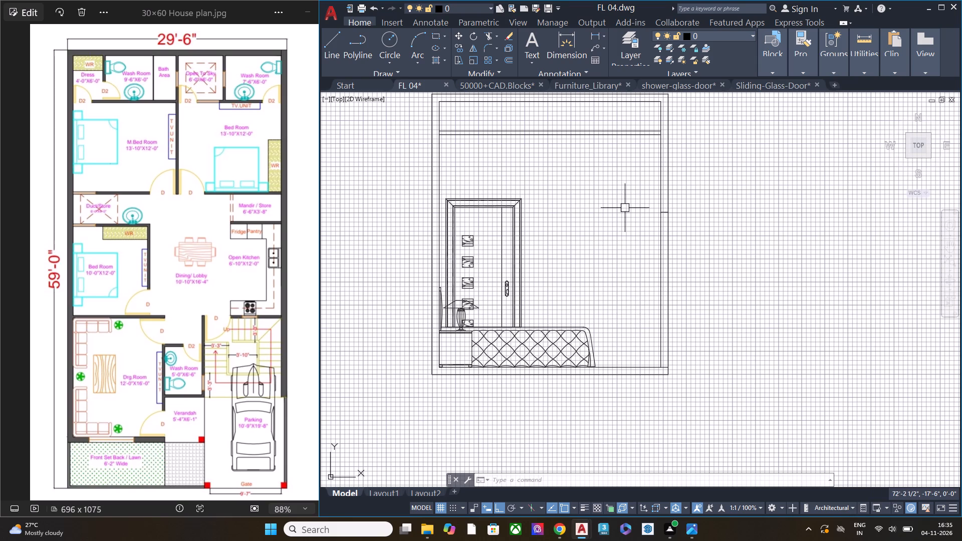
{"action": "middle_click_drag", "start_coordinate": [554, 199], "coordinate": [568, 233]}
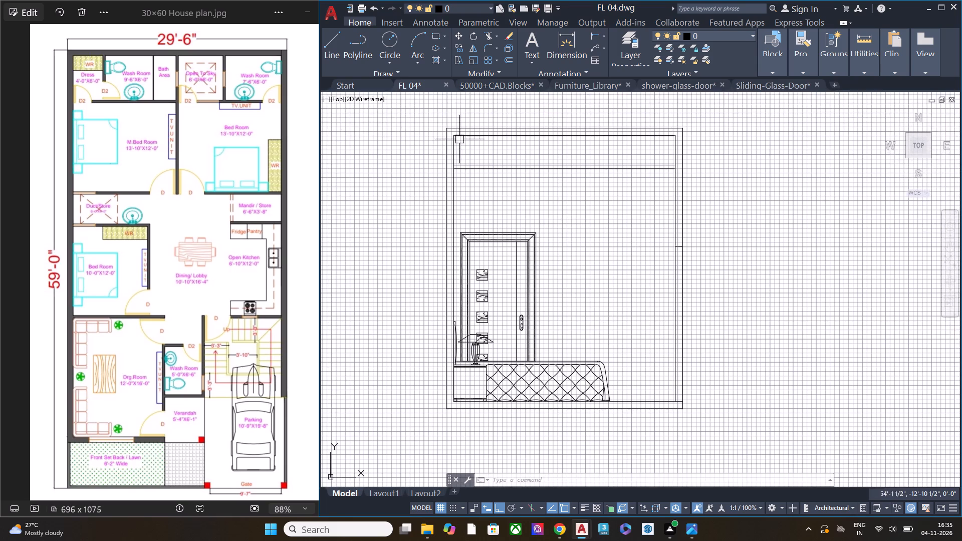
{"action": "scroll", "coordinate": [458, 139], "scroll_direction": "up", "scroll_amount": 2}
{"action": "middle_click_drag", "start_coordinate": [506, 170], "coordinate": [512, 209]}
{"action": "scroll", "coordinate": [521, 185], "scroll_direction": "up", "scroll_amount": 1}
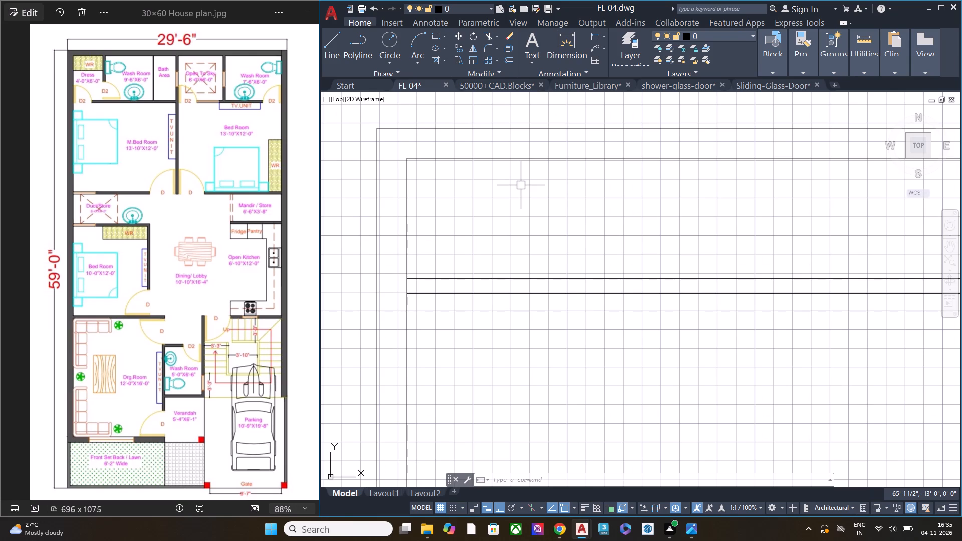
{"action": "type", "text": "l"}
{"action": "key", "text": "space"}
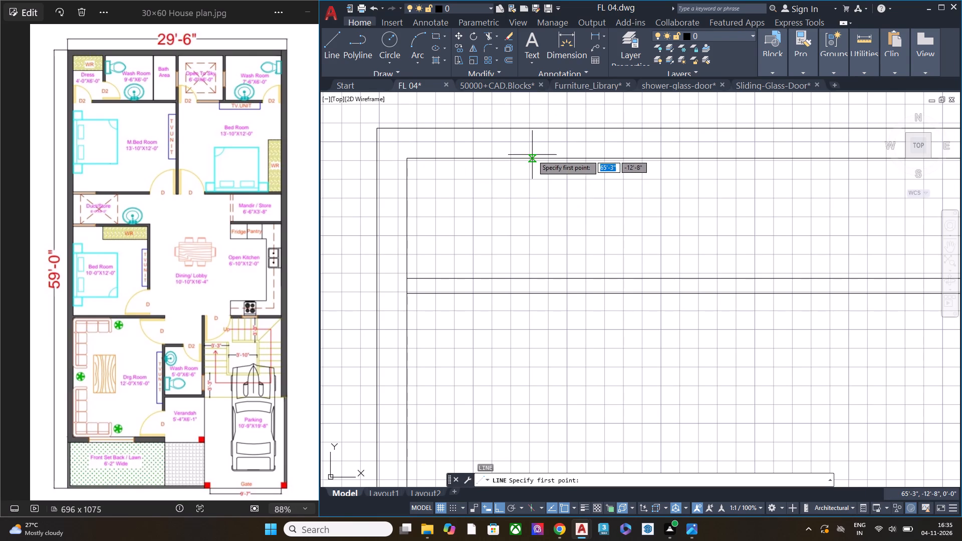
{"action": "left_click", "coordinate": [532, 155]}
{"action": "left_click", "coordinate": [534, 277]}
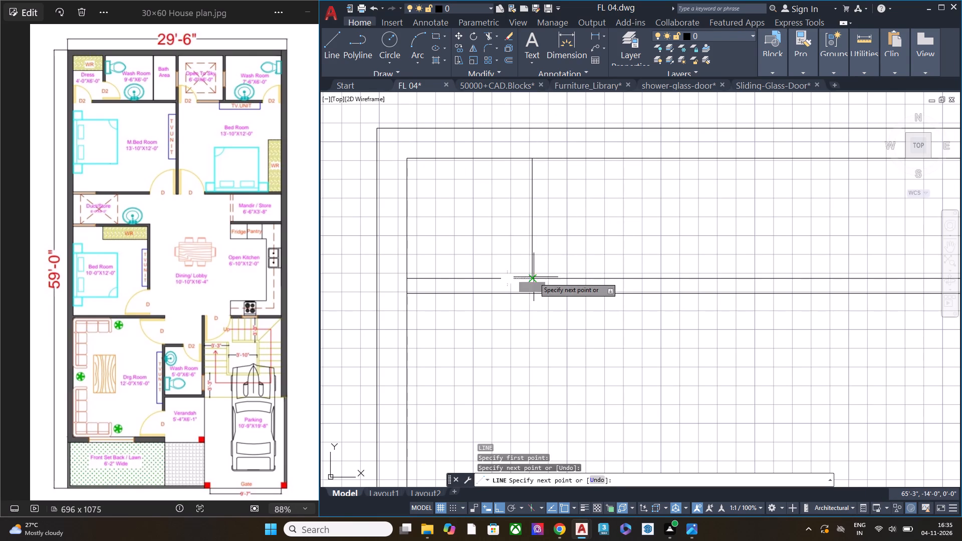
{"action": "key", "text": "space"}
Offset the short vertical line above the false ceiling using the Through option, toward the side away from the headboard wall.
{"action": "left_click", "coordinate": [556, 243]}
{"action": "left_click", "coordinate": [502, 213]}
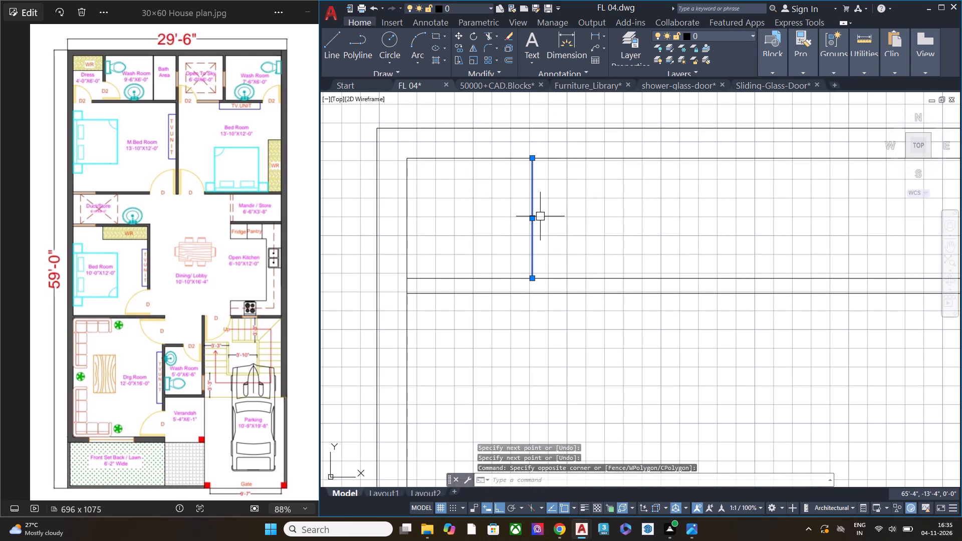
{"action": "key", "text": "o"}
{"action": "type", "text": "ff"}
{"action": "key", "text": "space"}
{"action": "key", "text": "space"}
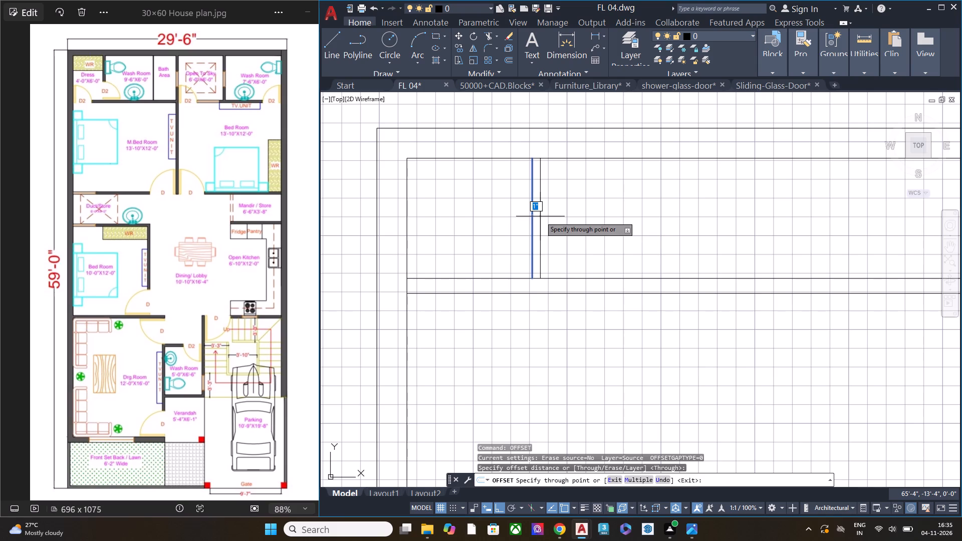
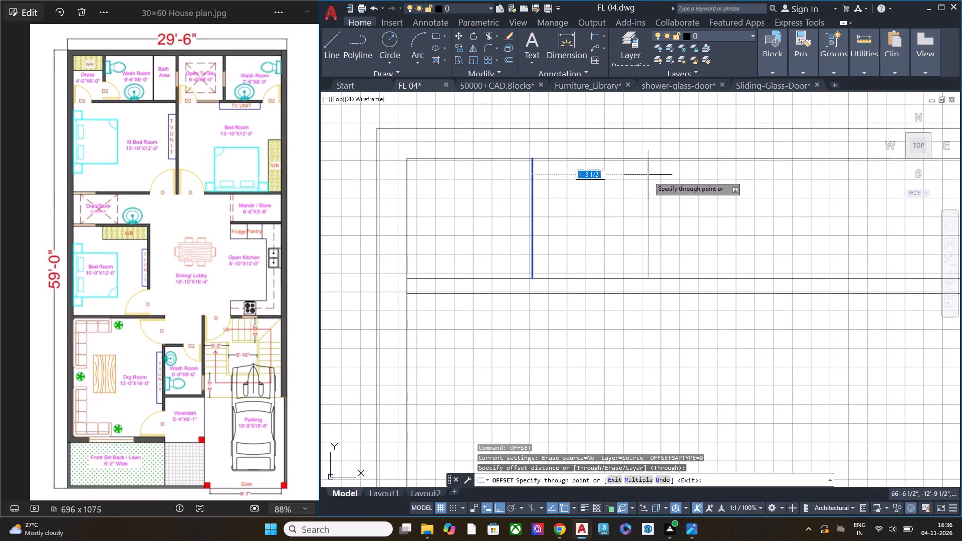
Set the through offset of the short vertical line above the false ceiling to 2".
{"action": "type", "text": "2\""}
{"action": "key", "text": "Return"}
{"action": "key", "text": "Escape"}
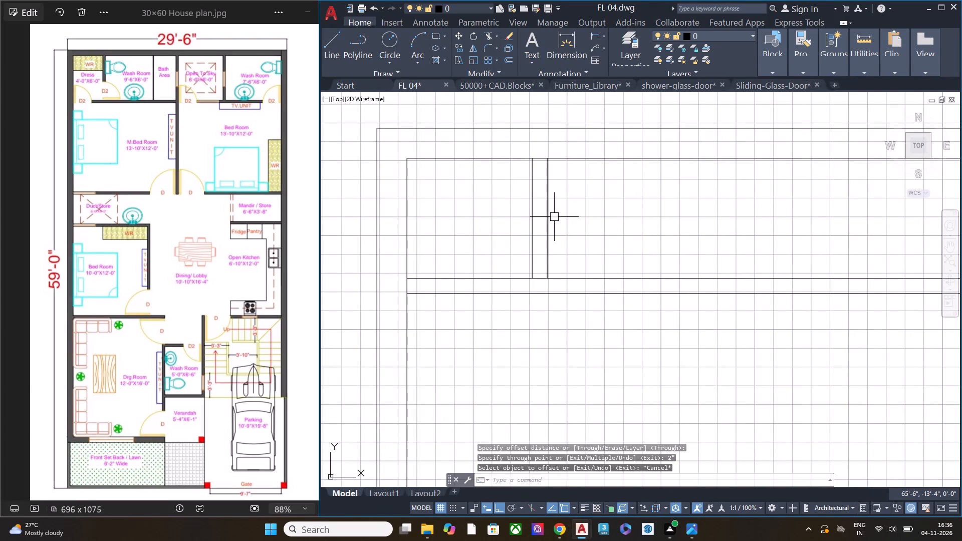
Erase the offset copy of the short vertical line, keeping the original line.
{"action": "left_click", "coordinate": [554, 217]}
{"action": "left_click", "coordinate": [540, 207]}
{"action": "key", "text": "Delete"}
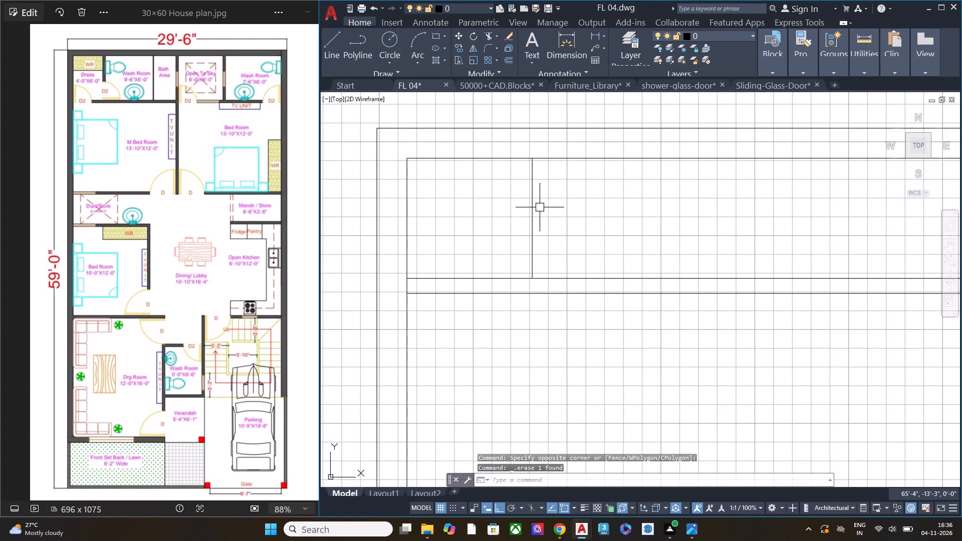
Offset the short vertical line above the false ceiling by 1" with the Through option, away from the headboard wall.
{"action": "left_click", "coordinate": [543, 244]}
{"action": "left_click", "coordinate": [492, 234]}
{"action": "type", "text": "off"}
{"action": "key", "text": "space"}
{"action": "key", "text": "space"}
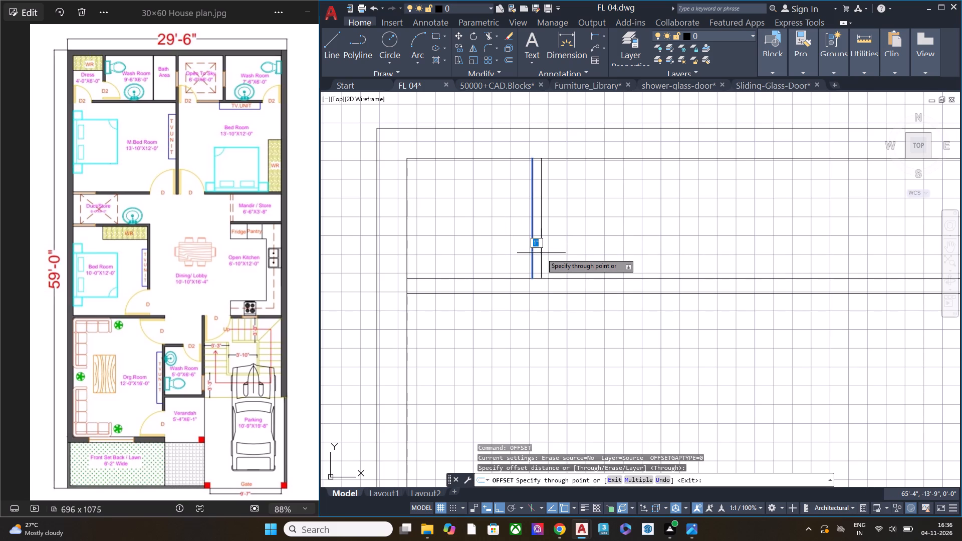
{"action": "type", "text": "1\""}
{"action": "key", "text": "Return"}
{"action": "key", "text": "Escape"}
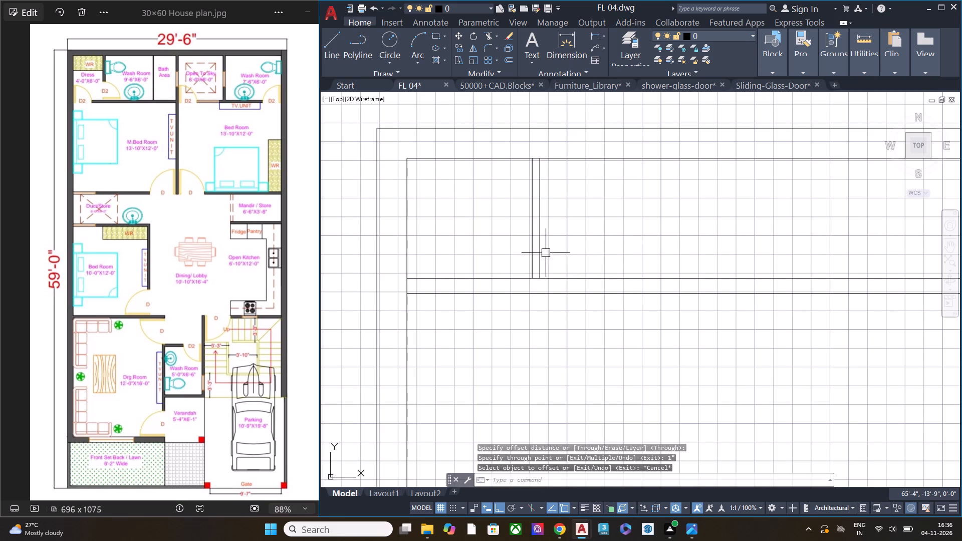
Copy the pair of vertical support lines about 2'-3 1/2" along the false ceiling, away from the headboard wall.
{"action": "left_click", "coordinate": [567, 253]}
{"action": "left_click", "coordinate": [499, 235]}
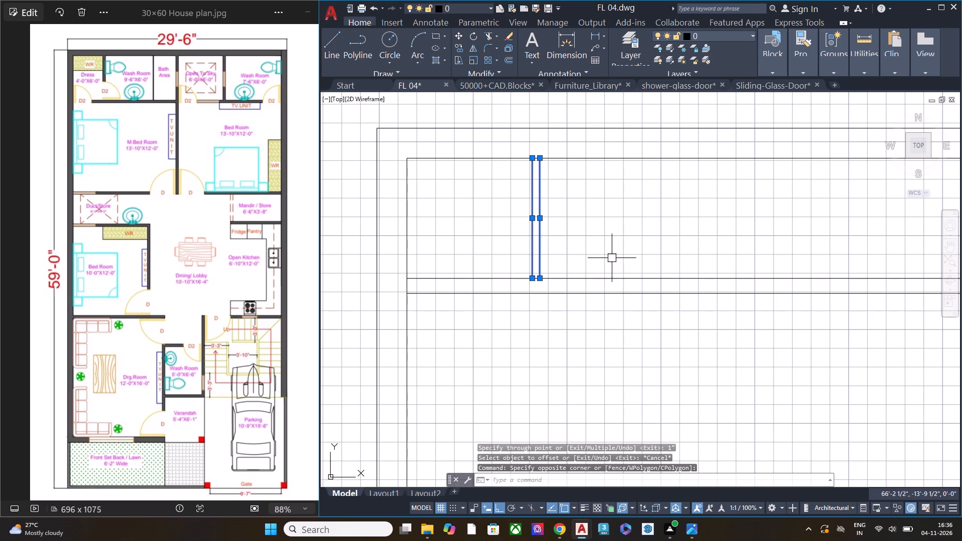
{"action": "middle_click_drag", "start_coordinate": [617, 270], "coordinate": [500, 270]}
{"action": "key", "text": "c"}
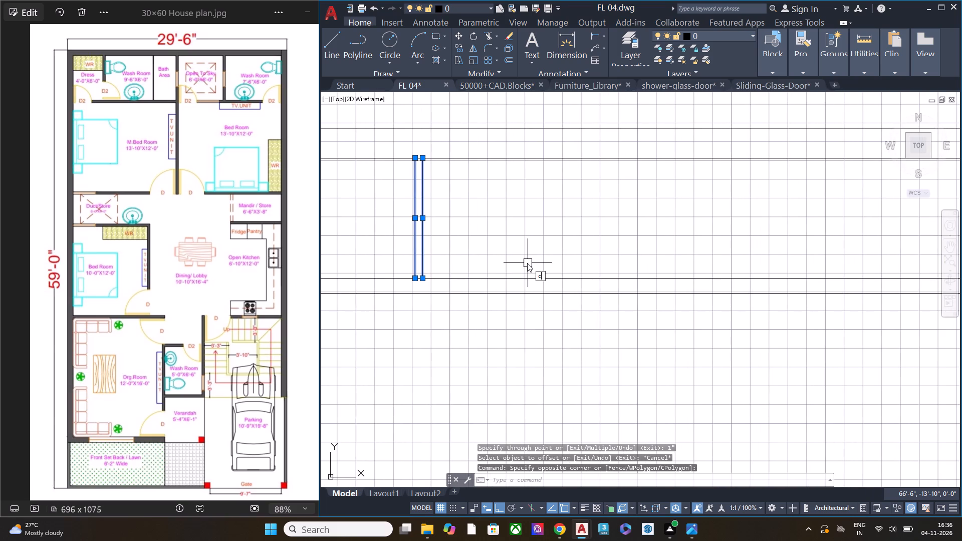
{"action": "left_click", "coordinate": [562, 294]}
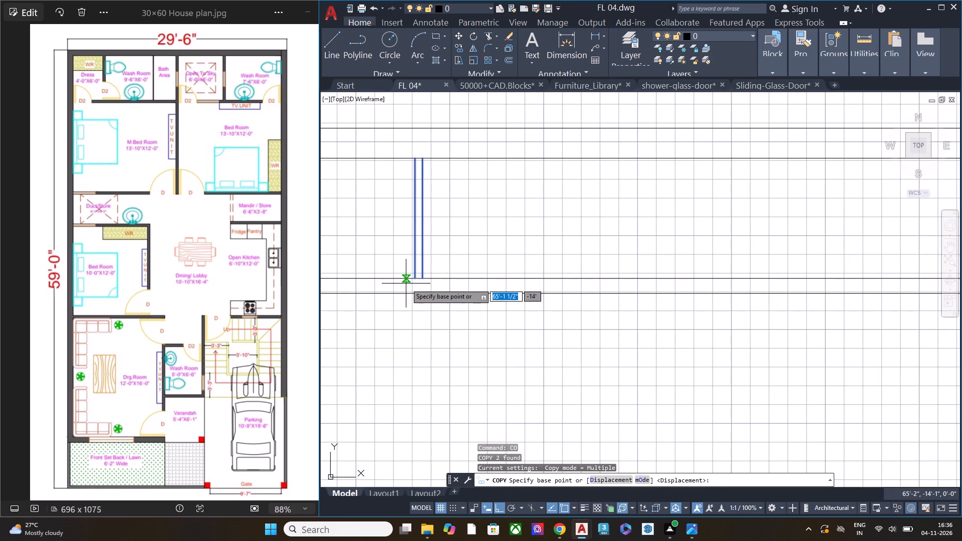
{"action": "left_click", "coordinate": [410, 281]}
{"action": "scroll", "coordinate": [545, 281], "scroll_direction": "down", "scroll_amount": 1}
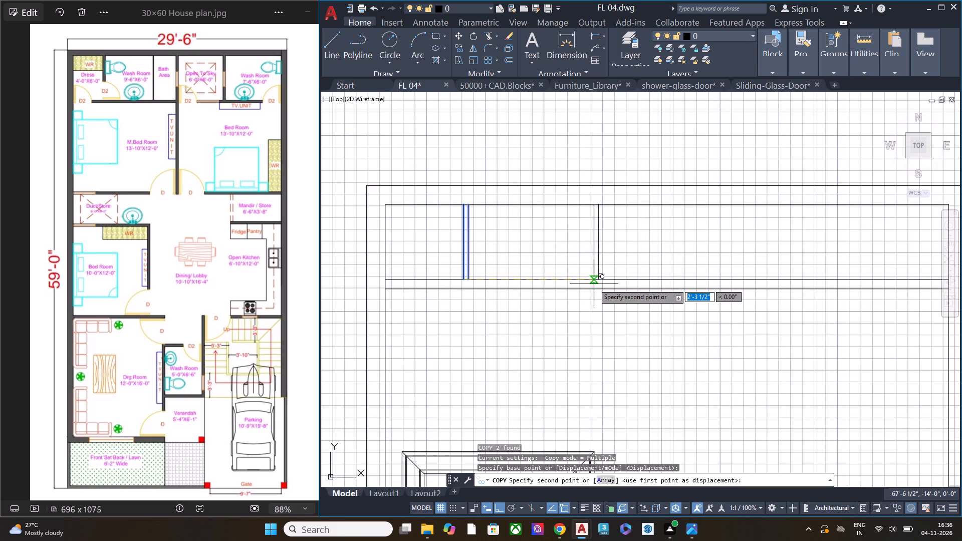
{"action": "left_click", "coordinate": [594, 284]}
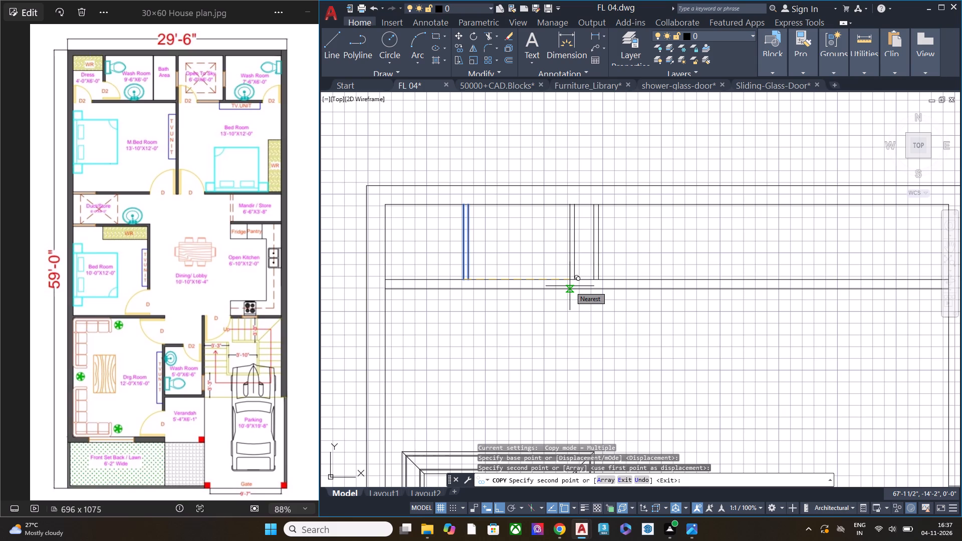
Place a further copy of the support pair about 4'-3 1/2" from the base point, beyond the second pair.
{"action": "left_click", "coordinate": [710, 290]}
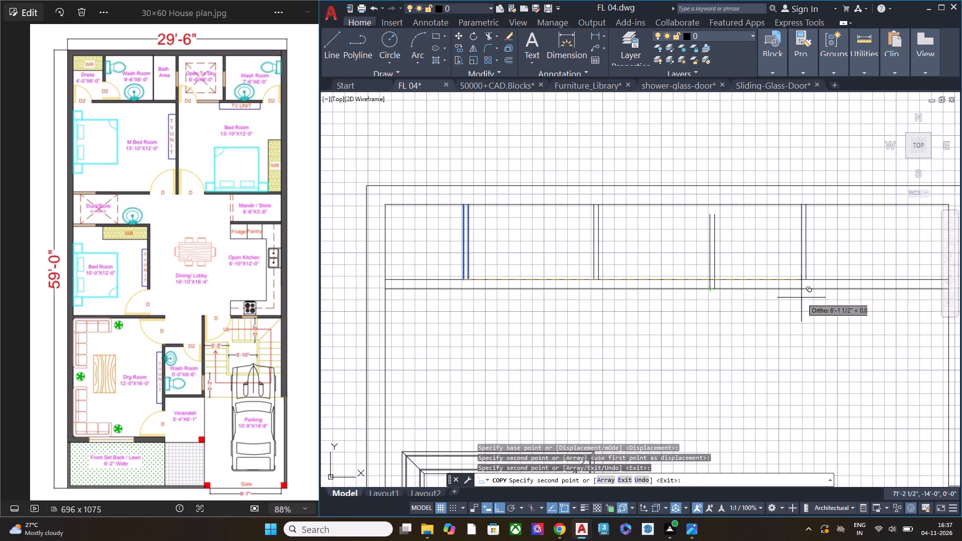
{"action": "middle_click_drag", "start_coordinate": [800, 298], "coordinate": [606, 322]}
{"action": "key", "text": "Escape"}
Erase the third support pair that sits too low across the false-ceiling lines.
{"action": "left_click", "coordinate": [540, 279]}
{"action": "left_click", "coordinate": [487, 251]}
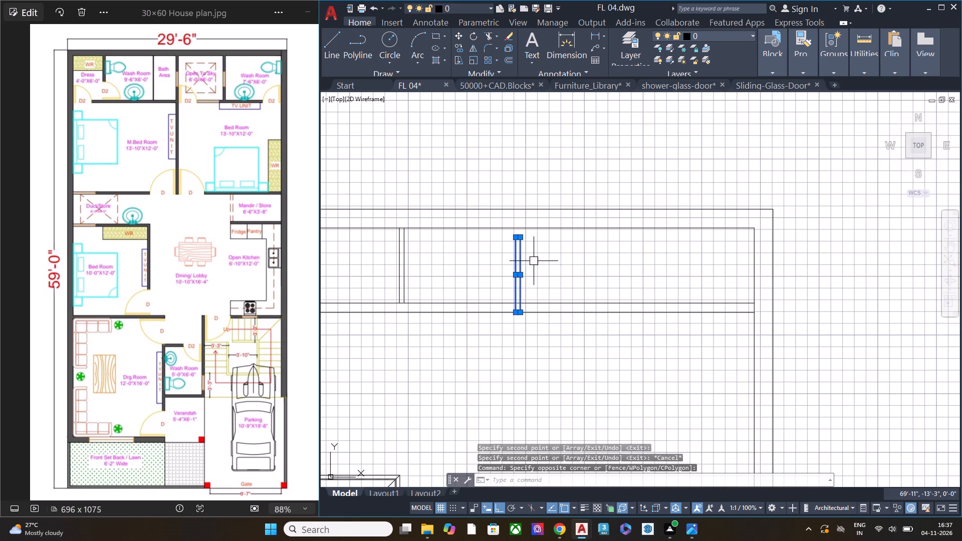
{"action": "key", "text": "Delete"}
Copy both support pairs together along the upper false-ceiling line into the empty half away from the headboard wall.
{"action": "scroll", "coordinate": [543, 261], "scroll_direction": "down", "scroll_amount": 2}
{"action": "scroll", "coordinate": [444, 268], "scroll_direction": "up", "scroll_amount": 3}
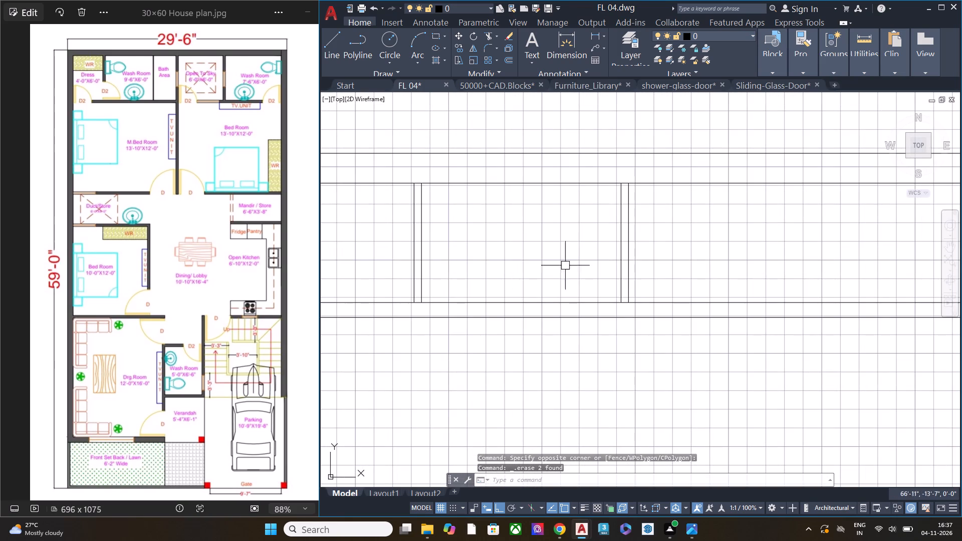
{"action": "left_click", "coordinate": [666, 268]}
{"action": "left_click", "coordinate": [372, 240]}
{"action": "key", "text": "c"}
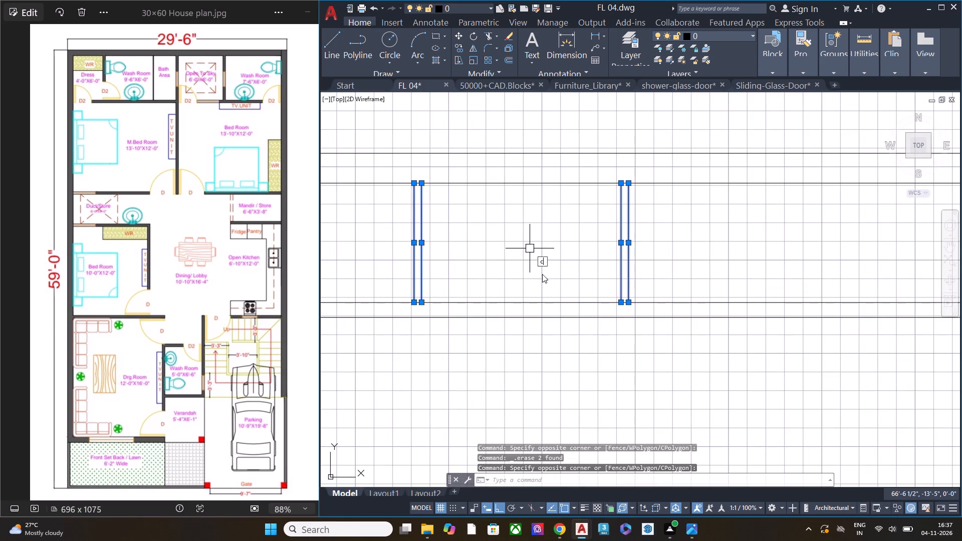
{"action": "left_click", "coordinate": [584, 276]}
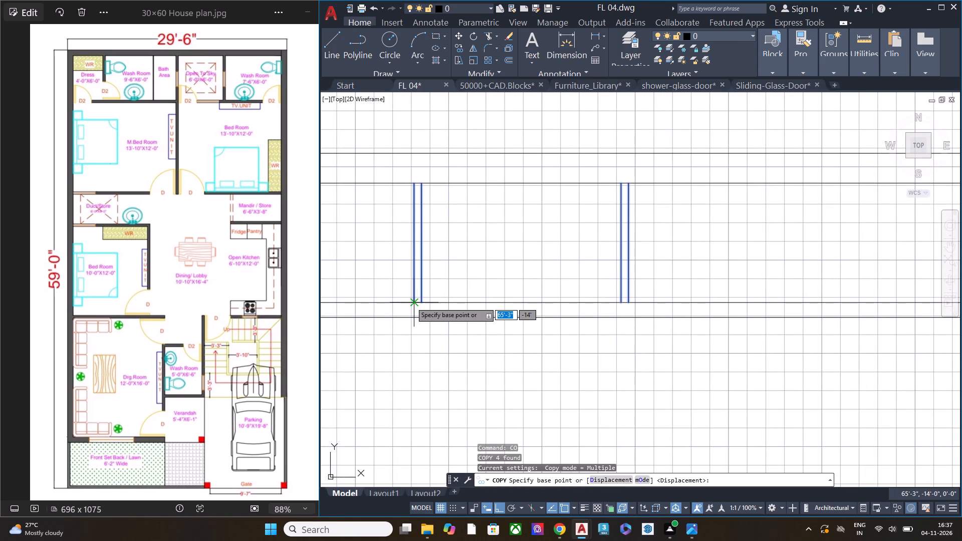
{"action": "left_click", "coordinate": [411, 302]}
{"action": "scroll", "coordinate": [533, 303], "scroll_direction": "down", "scroll_amount": 1}
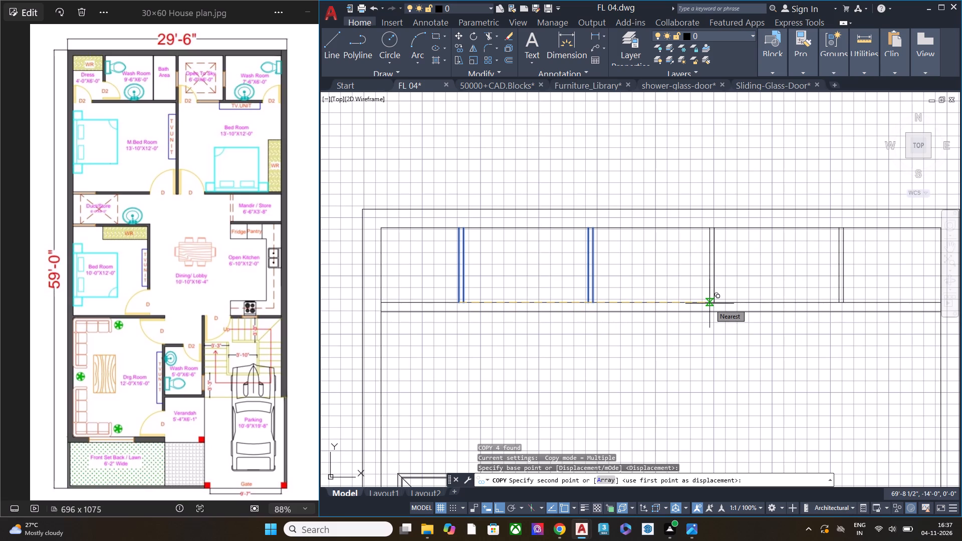
{"action": "left_click", "coordinate": [709, 304]}
{"action": "key", "text": "Escape"}
{"action": "key", "text": "grave"}
{"action": "key", "text": "Escape"}
Examine the whole bedroom elevation, from the false-ceiling supports down to the door, lamp and bed.
{"action": "scroll", "coordinate": [598, 283], "scroll_direction": "down", "scroll_amount": 4}
{"action": "middle_click_drag", "start_coordinate": [596, 321], "coordinate": [582, 318]}
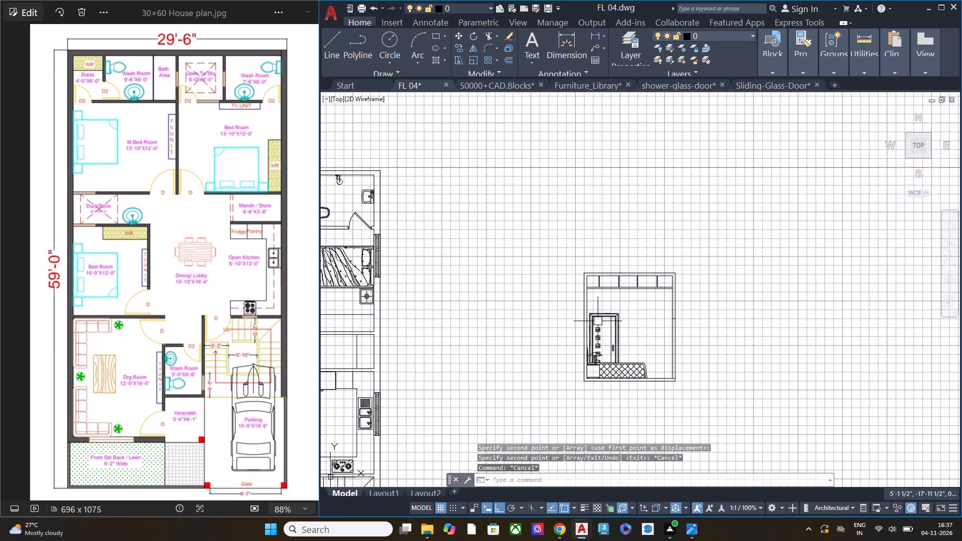
{"action": "middle_click_drag", "start_coordinate": [582, 318], "coordinate": [502, 232]}
{"action": "scroll", "coordinate": [513, 216], "scroll_direction": "up", "scroll_amount": 2}
{"action": "middle_click_drag", "start_coordinate": [485, 240], "coordinate": [547, 241]}
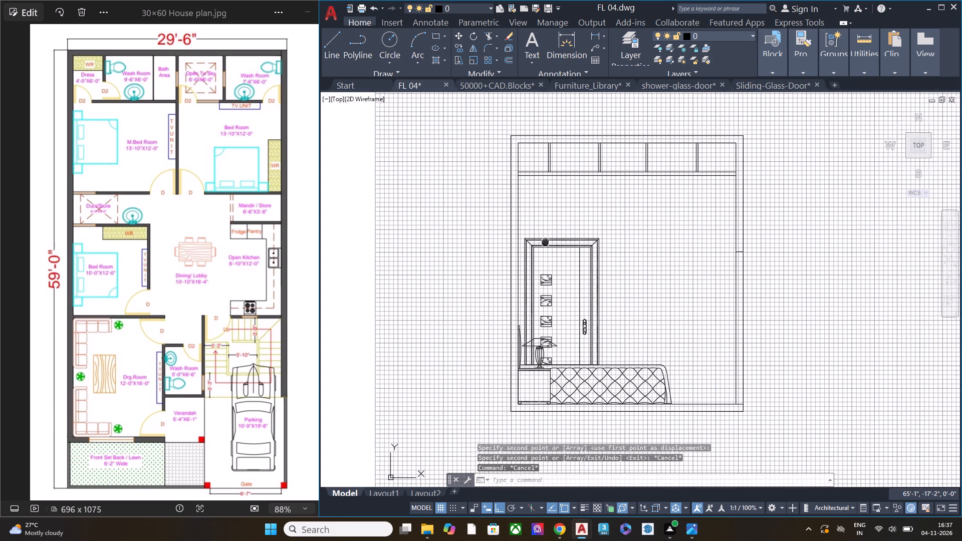
{"action": "middle_click_drag", "start_coordinate": [547, 241], "coordinate": [563, 242]}
{"action": "middle_click_drag", "start_coordinate": [599, 290], "coordinate": [590, 215]}
{"action": "scroll", "coordinate": [551, 155], "scroll_direction": "up", "scroll_amount": 1}
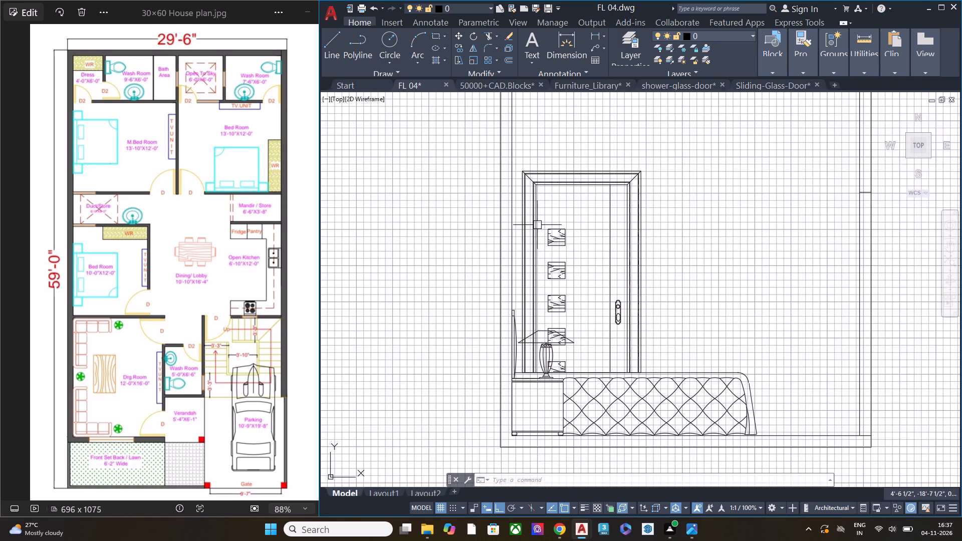
Measure the horizontal gap between the door frame's upper corner and the inner face of the headboard wall.
{"action": "left_click", "coordinate": [853, 70]}
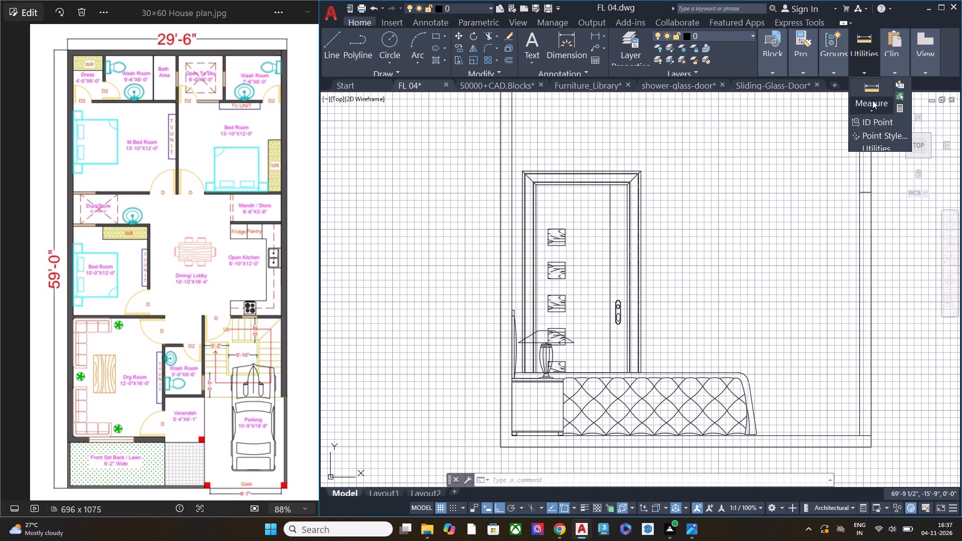
{"action": "left_click", "coordinate": [872, 100]}
{"action": "left_click", "coordinate": [883, 150]}
{"action": "scroll", "coordinate": [520, 182], "scroll_direction": "up", "scroll_amount": 3}
{"action": "left_click", "coordinate": [531, 143]}
{"action": "left_click", "coordinate": [486, 144]}
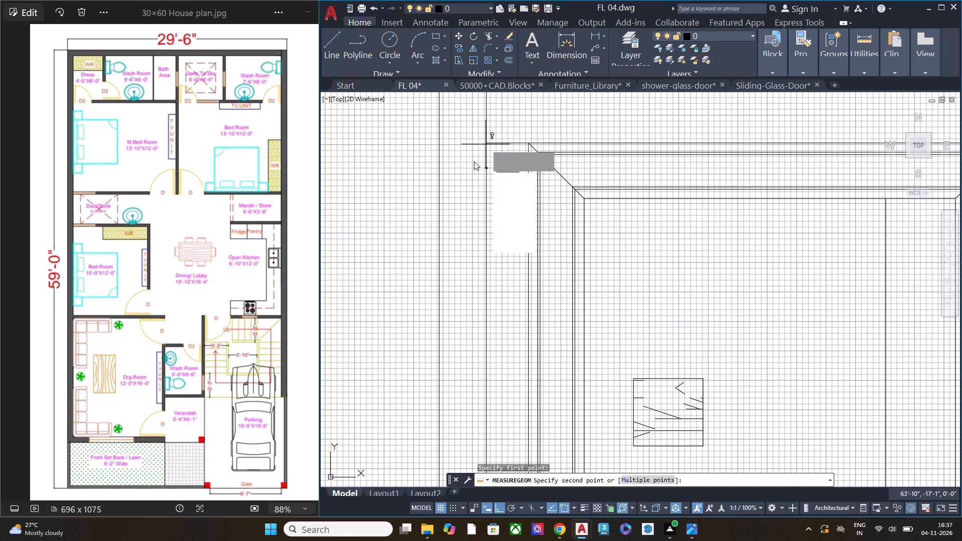
{"action": "left_click_drag", "start_coordinate": [526, 179], "coordinate": [474, 159]}
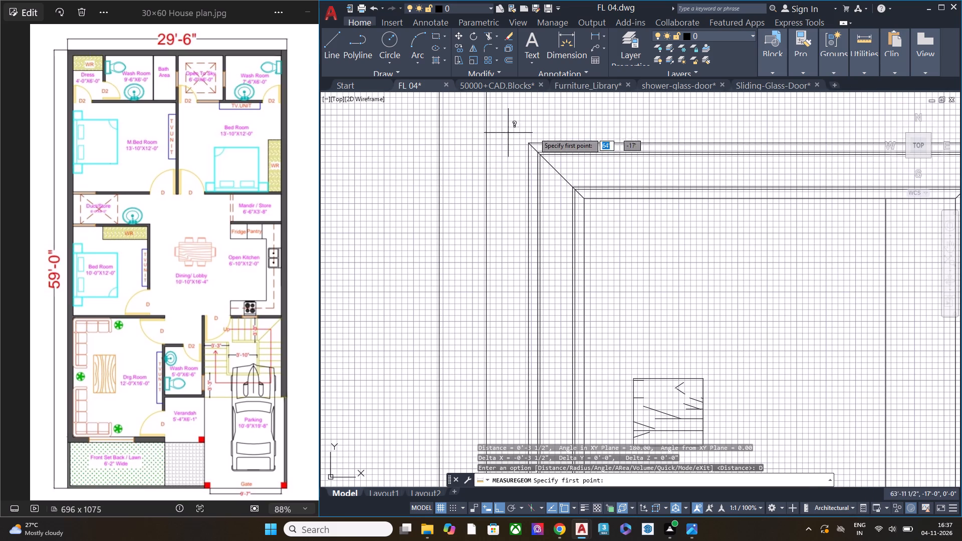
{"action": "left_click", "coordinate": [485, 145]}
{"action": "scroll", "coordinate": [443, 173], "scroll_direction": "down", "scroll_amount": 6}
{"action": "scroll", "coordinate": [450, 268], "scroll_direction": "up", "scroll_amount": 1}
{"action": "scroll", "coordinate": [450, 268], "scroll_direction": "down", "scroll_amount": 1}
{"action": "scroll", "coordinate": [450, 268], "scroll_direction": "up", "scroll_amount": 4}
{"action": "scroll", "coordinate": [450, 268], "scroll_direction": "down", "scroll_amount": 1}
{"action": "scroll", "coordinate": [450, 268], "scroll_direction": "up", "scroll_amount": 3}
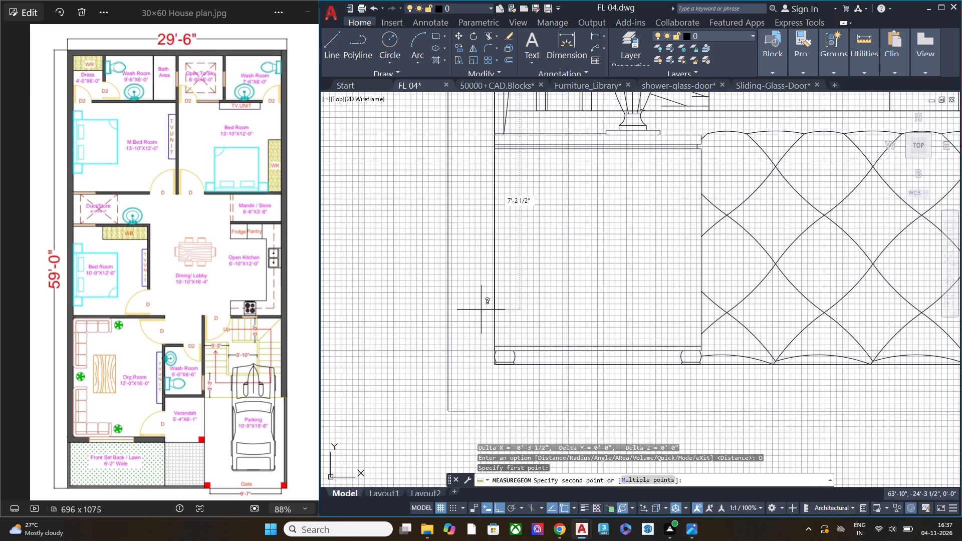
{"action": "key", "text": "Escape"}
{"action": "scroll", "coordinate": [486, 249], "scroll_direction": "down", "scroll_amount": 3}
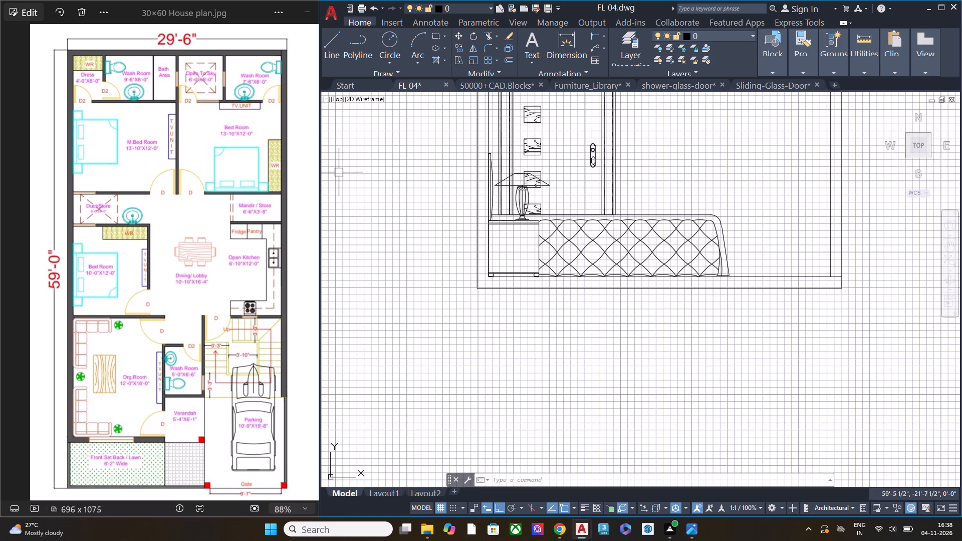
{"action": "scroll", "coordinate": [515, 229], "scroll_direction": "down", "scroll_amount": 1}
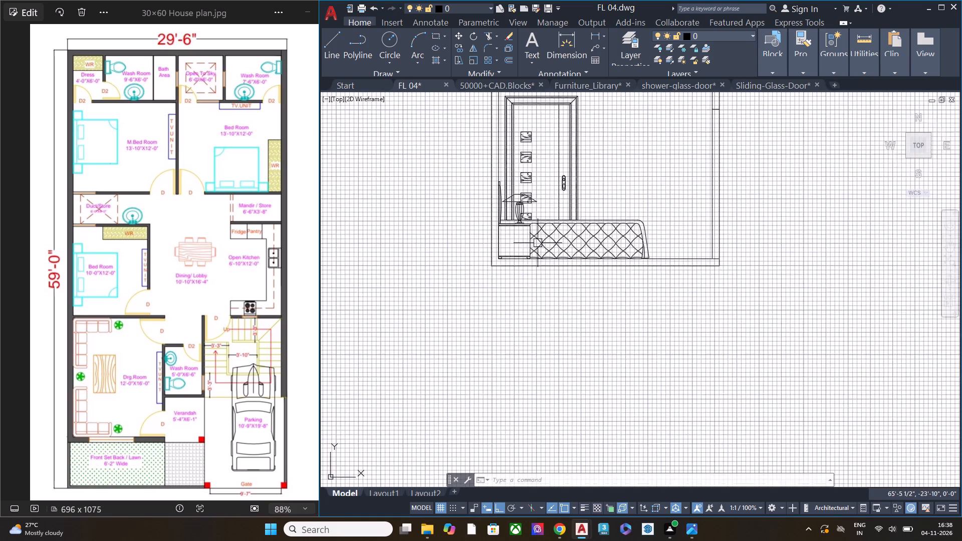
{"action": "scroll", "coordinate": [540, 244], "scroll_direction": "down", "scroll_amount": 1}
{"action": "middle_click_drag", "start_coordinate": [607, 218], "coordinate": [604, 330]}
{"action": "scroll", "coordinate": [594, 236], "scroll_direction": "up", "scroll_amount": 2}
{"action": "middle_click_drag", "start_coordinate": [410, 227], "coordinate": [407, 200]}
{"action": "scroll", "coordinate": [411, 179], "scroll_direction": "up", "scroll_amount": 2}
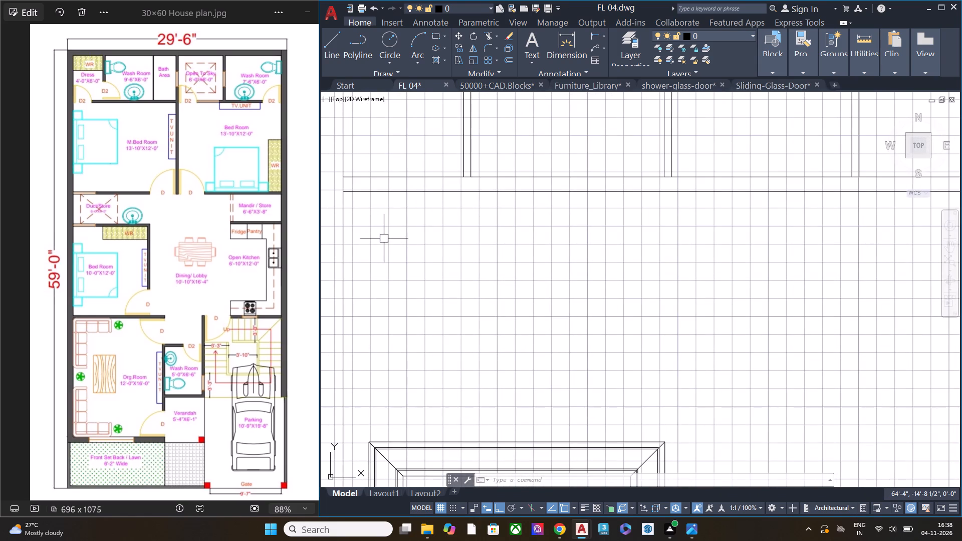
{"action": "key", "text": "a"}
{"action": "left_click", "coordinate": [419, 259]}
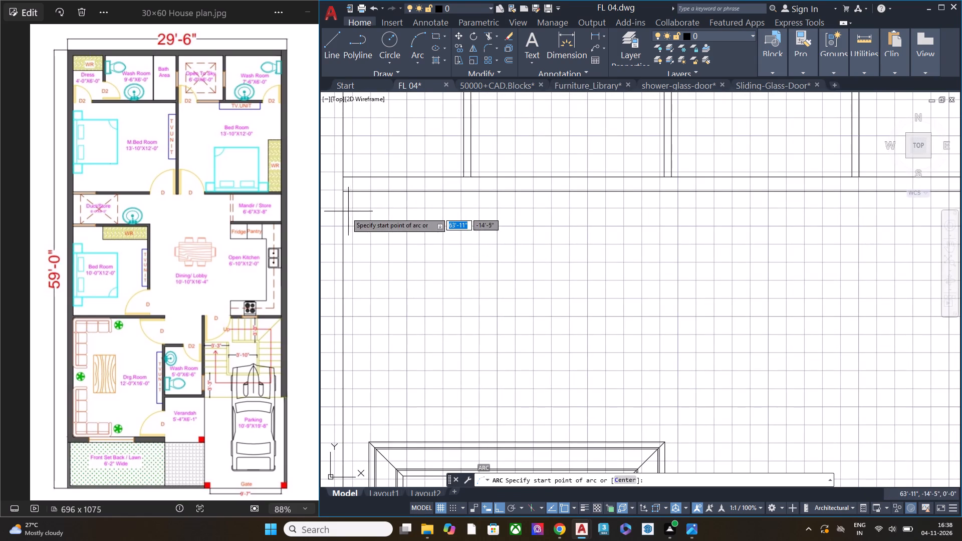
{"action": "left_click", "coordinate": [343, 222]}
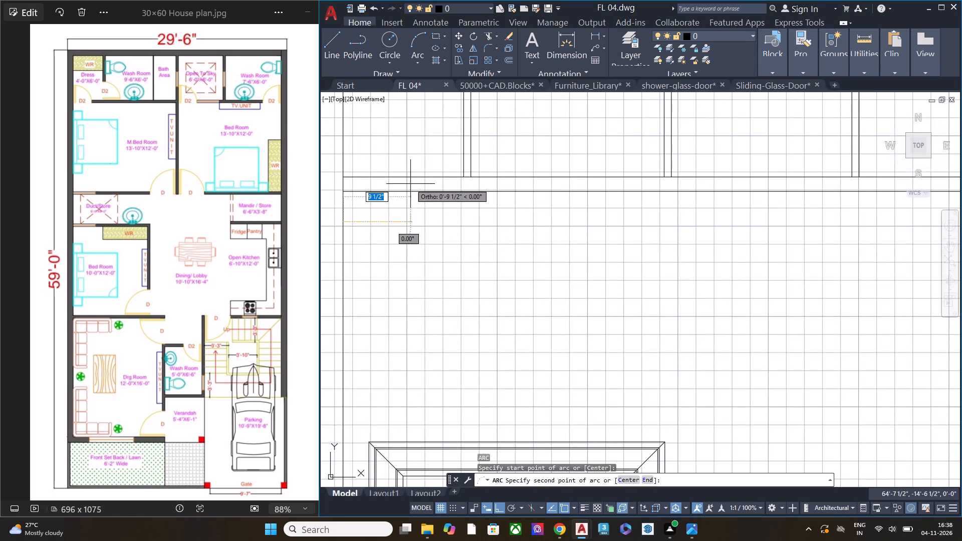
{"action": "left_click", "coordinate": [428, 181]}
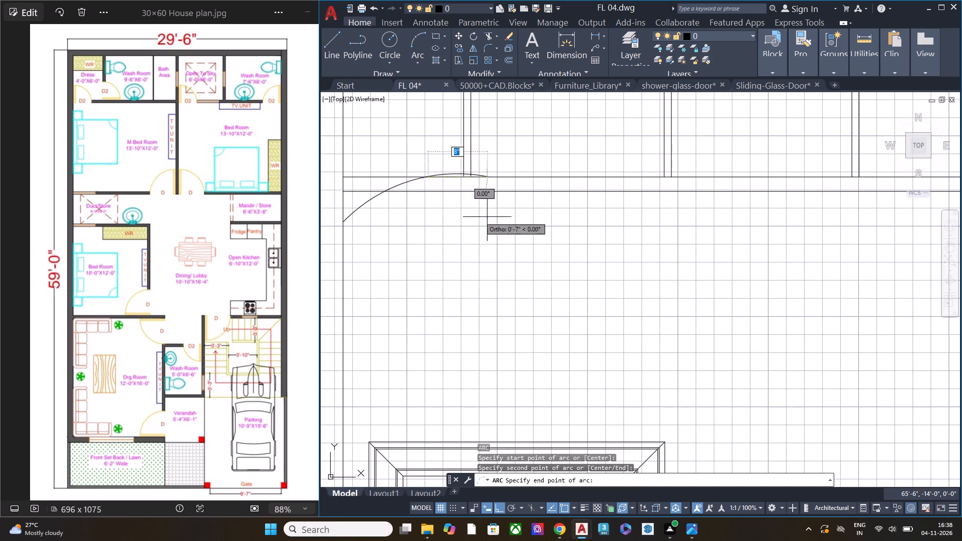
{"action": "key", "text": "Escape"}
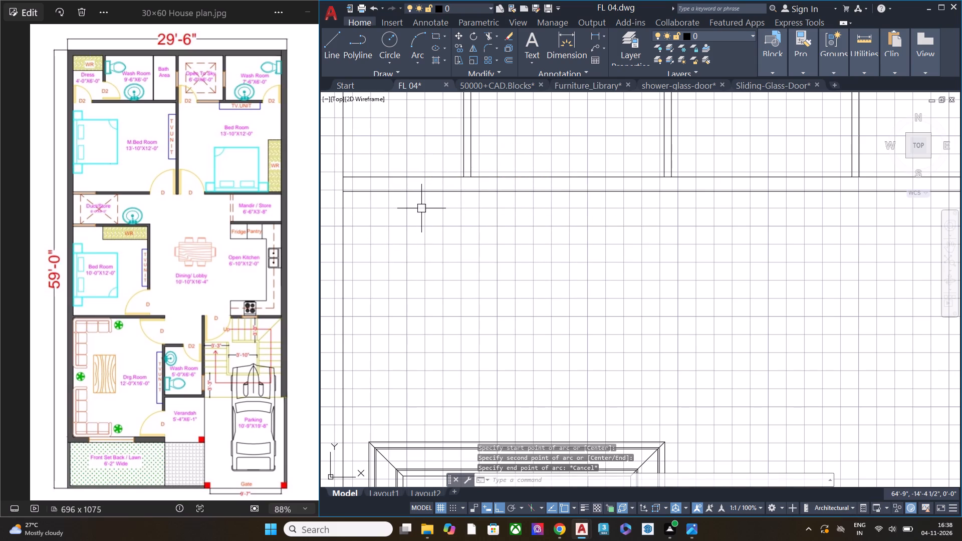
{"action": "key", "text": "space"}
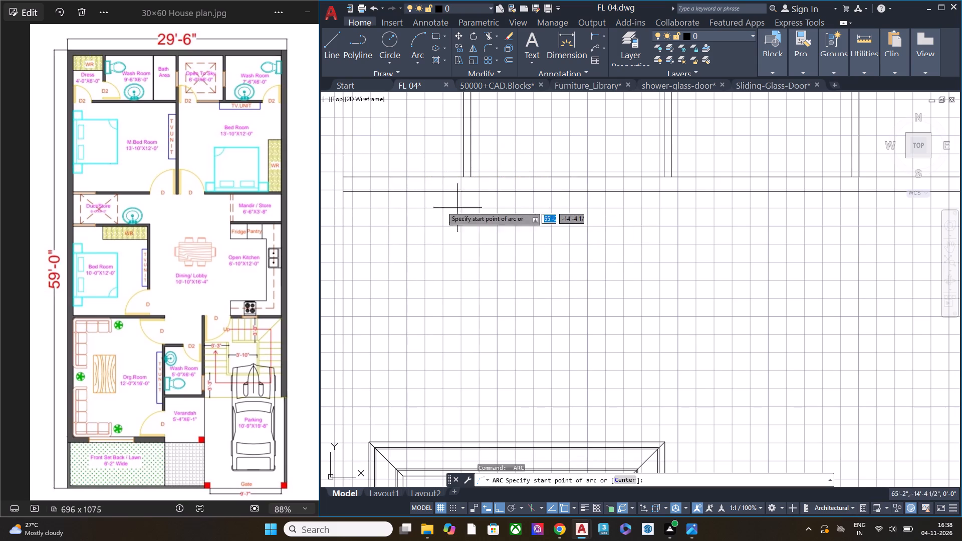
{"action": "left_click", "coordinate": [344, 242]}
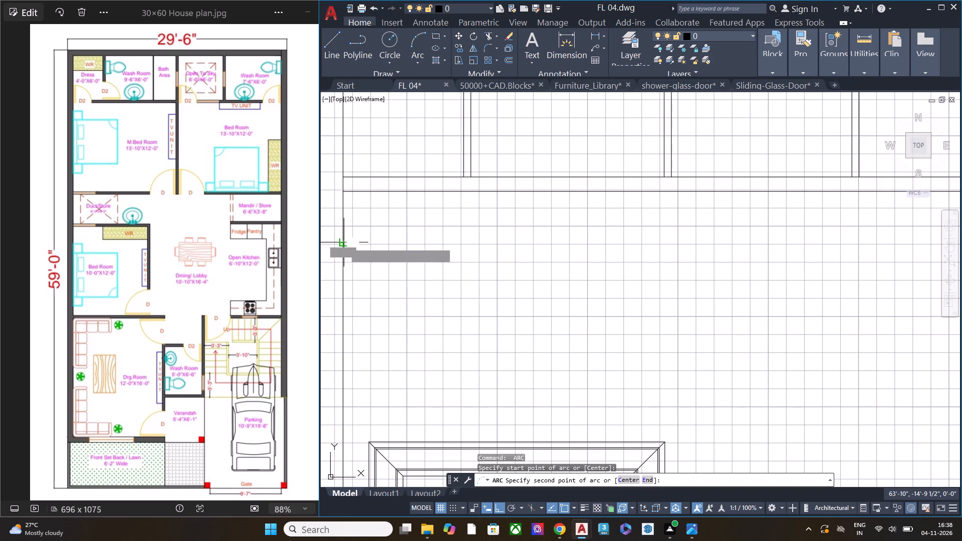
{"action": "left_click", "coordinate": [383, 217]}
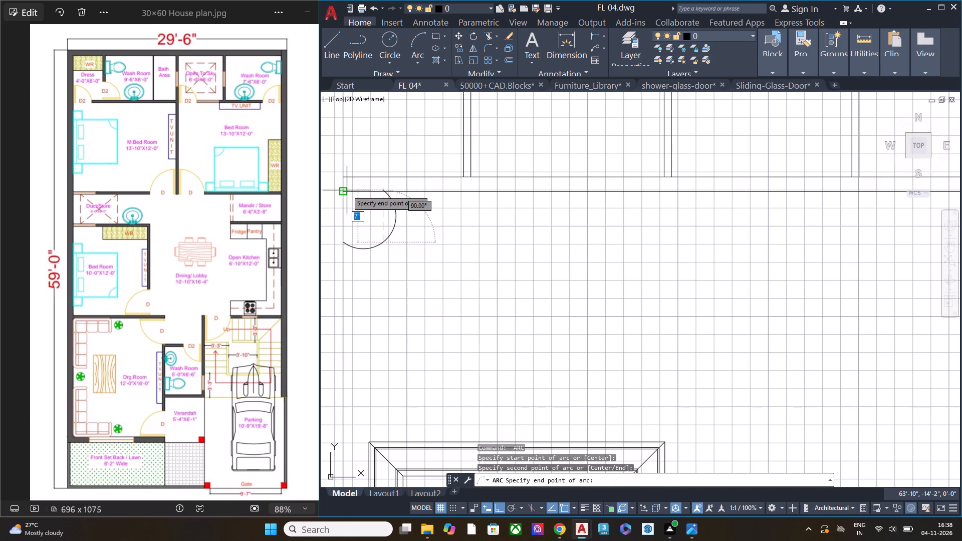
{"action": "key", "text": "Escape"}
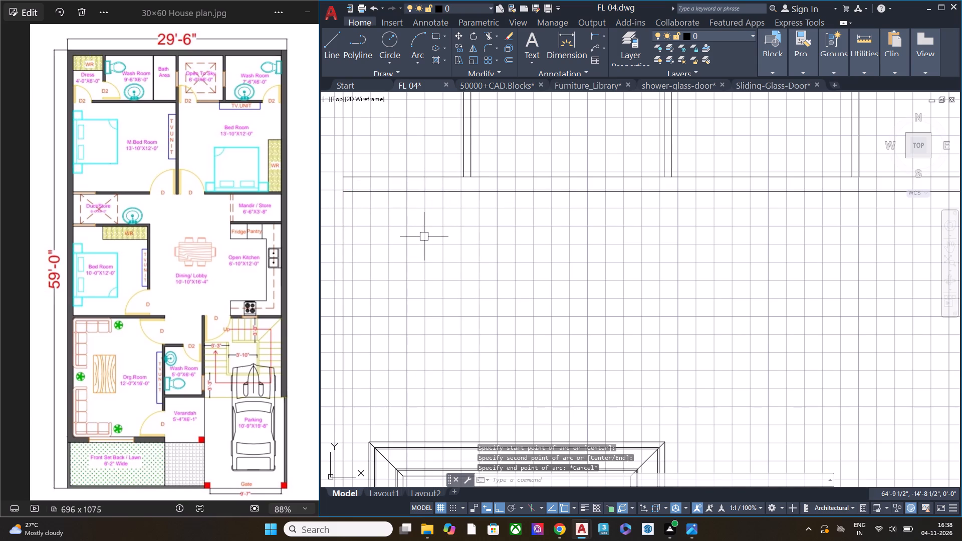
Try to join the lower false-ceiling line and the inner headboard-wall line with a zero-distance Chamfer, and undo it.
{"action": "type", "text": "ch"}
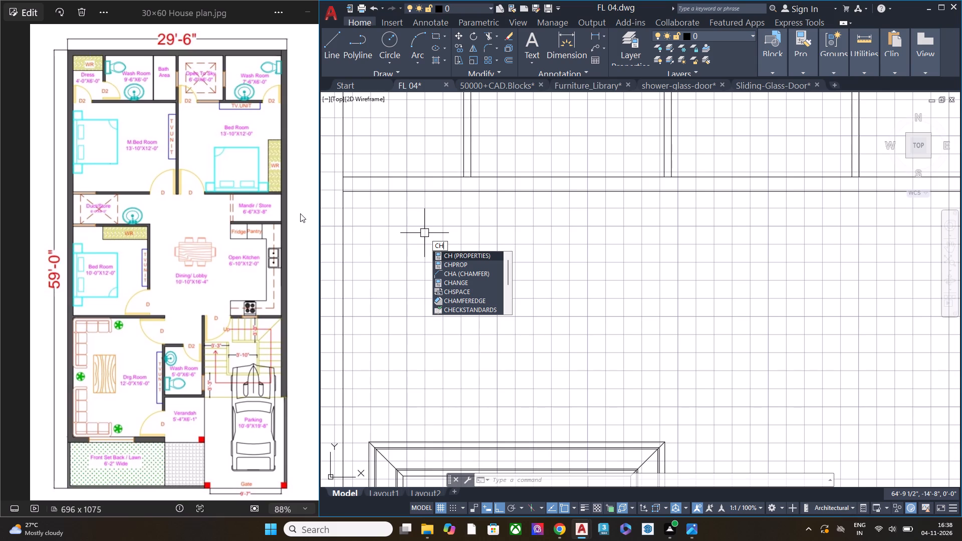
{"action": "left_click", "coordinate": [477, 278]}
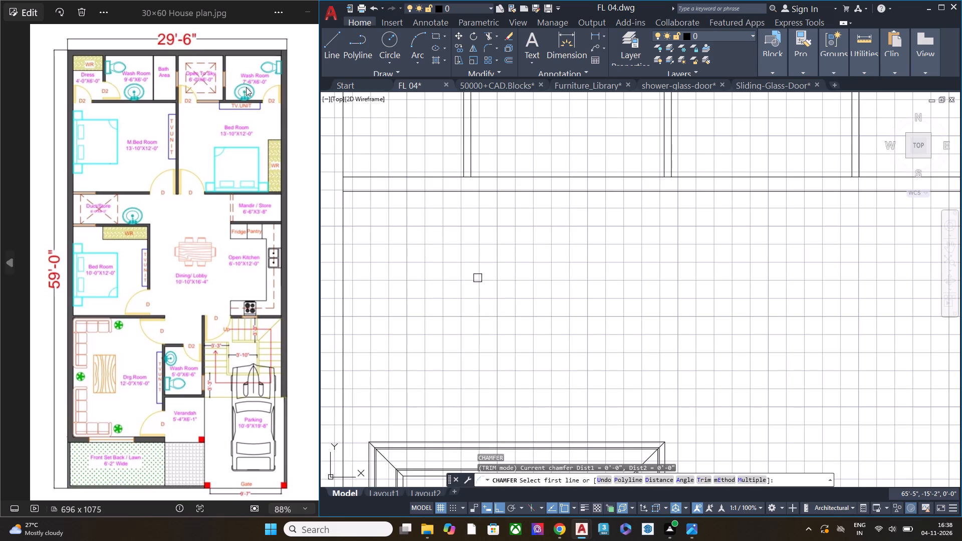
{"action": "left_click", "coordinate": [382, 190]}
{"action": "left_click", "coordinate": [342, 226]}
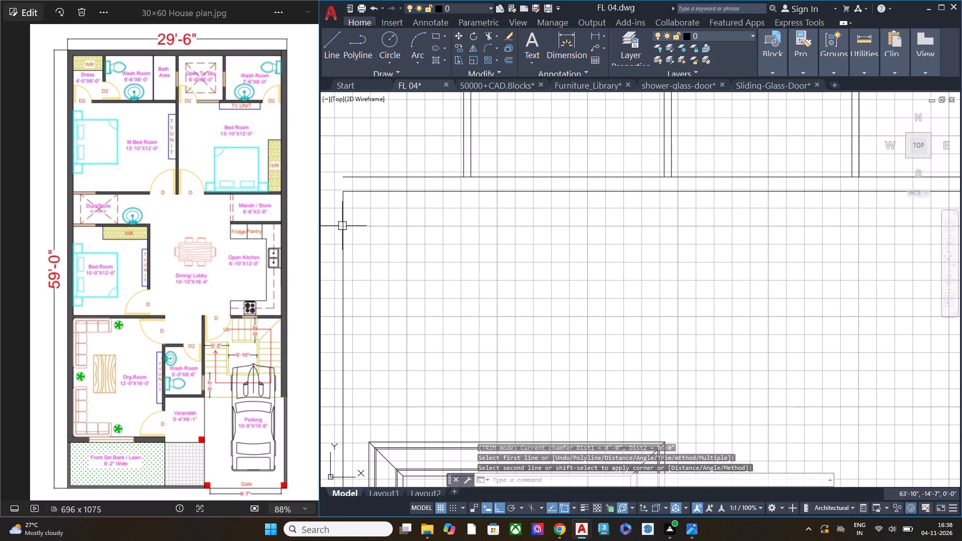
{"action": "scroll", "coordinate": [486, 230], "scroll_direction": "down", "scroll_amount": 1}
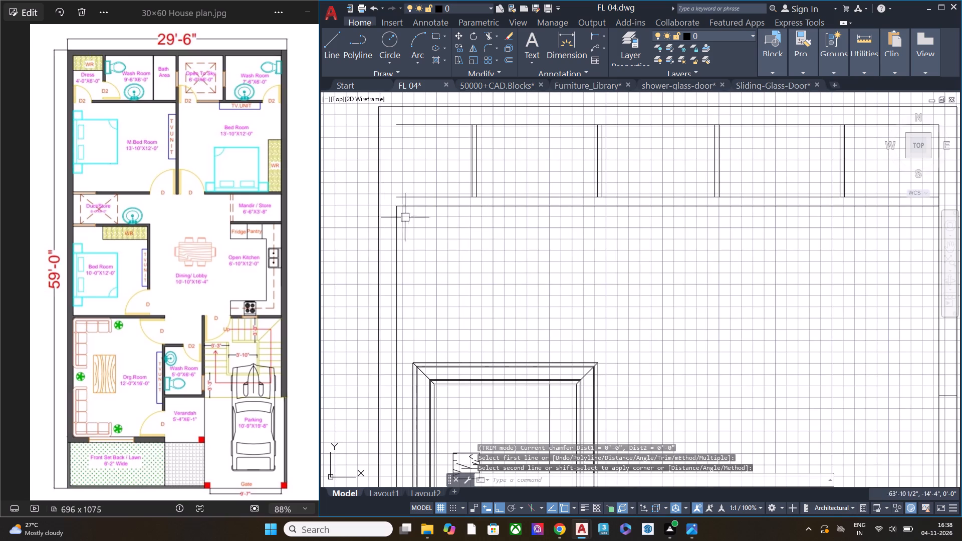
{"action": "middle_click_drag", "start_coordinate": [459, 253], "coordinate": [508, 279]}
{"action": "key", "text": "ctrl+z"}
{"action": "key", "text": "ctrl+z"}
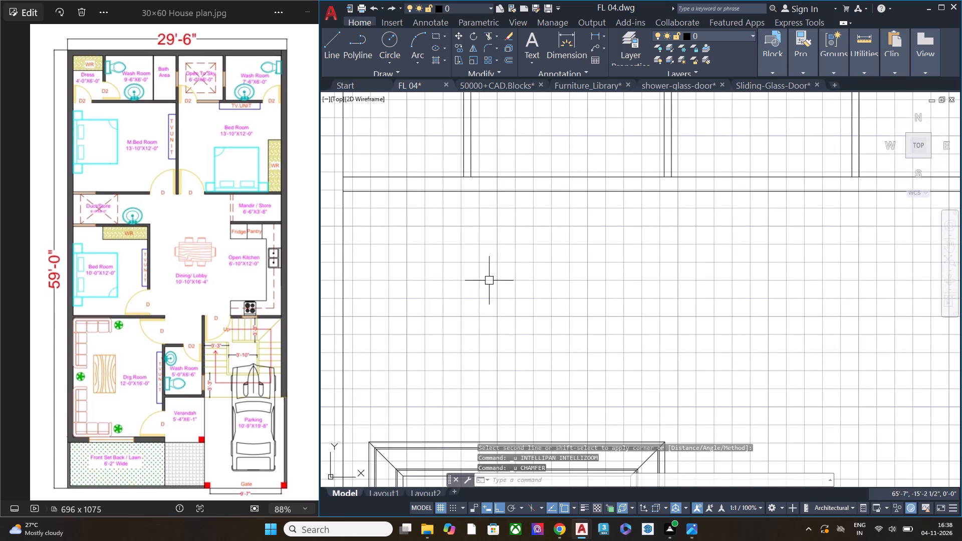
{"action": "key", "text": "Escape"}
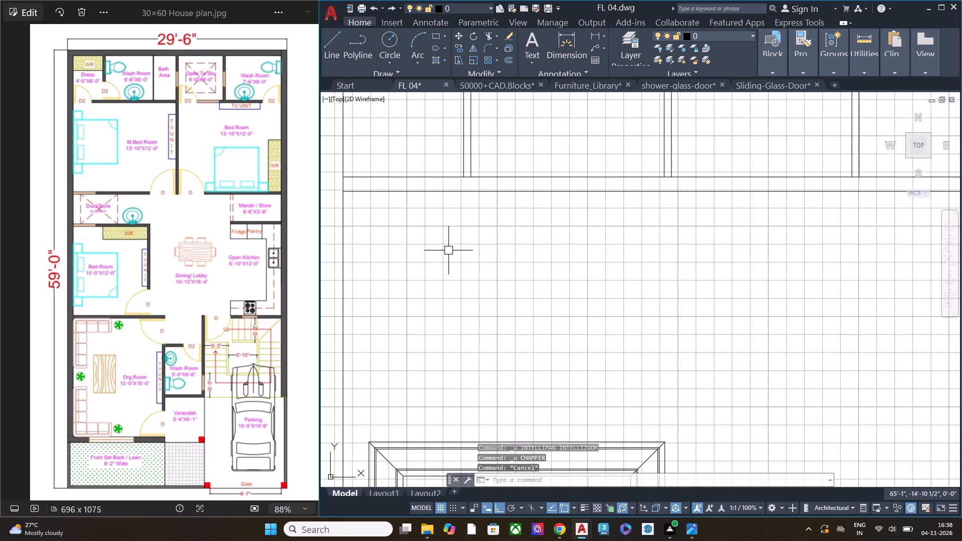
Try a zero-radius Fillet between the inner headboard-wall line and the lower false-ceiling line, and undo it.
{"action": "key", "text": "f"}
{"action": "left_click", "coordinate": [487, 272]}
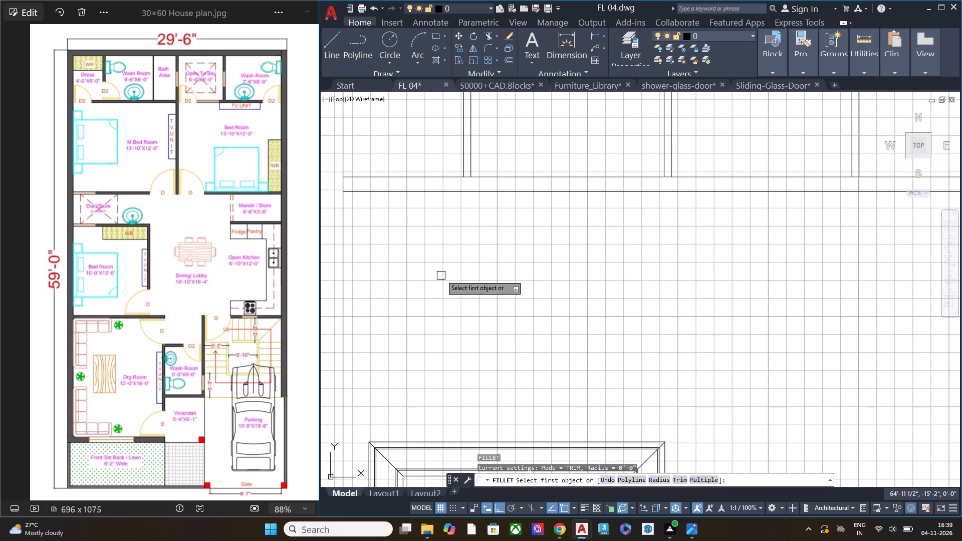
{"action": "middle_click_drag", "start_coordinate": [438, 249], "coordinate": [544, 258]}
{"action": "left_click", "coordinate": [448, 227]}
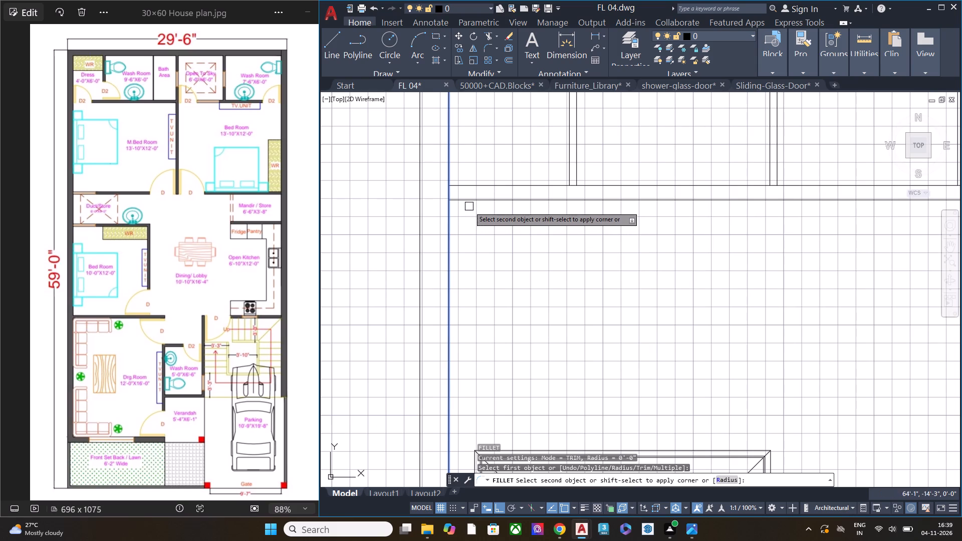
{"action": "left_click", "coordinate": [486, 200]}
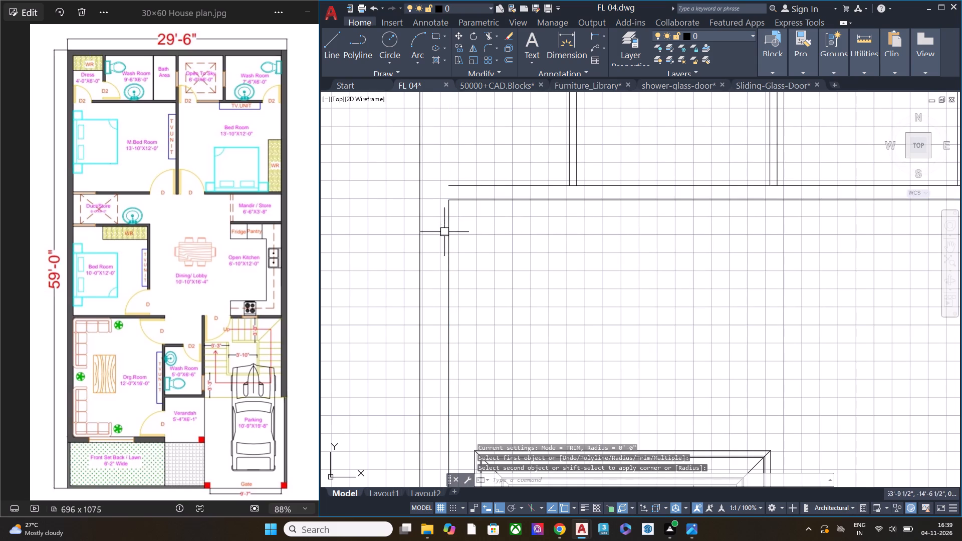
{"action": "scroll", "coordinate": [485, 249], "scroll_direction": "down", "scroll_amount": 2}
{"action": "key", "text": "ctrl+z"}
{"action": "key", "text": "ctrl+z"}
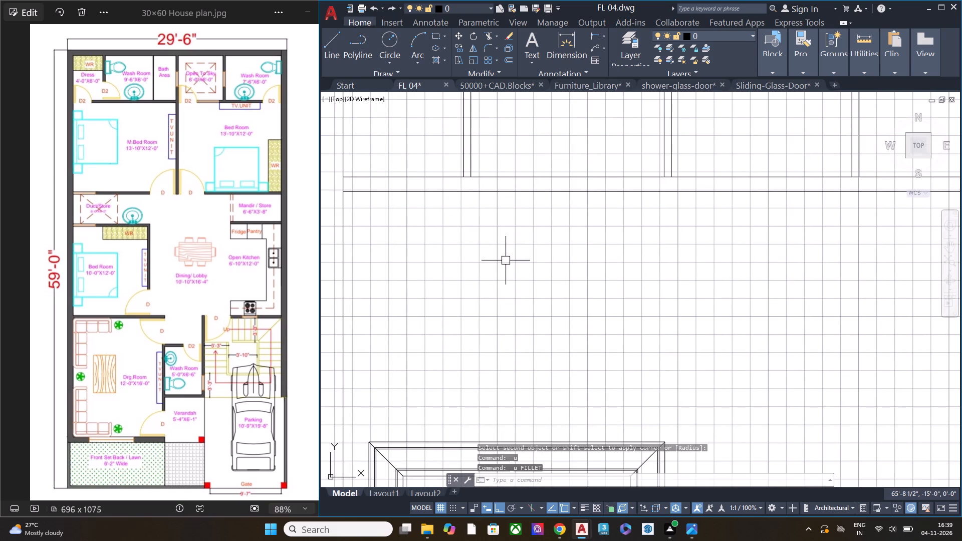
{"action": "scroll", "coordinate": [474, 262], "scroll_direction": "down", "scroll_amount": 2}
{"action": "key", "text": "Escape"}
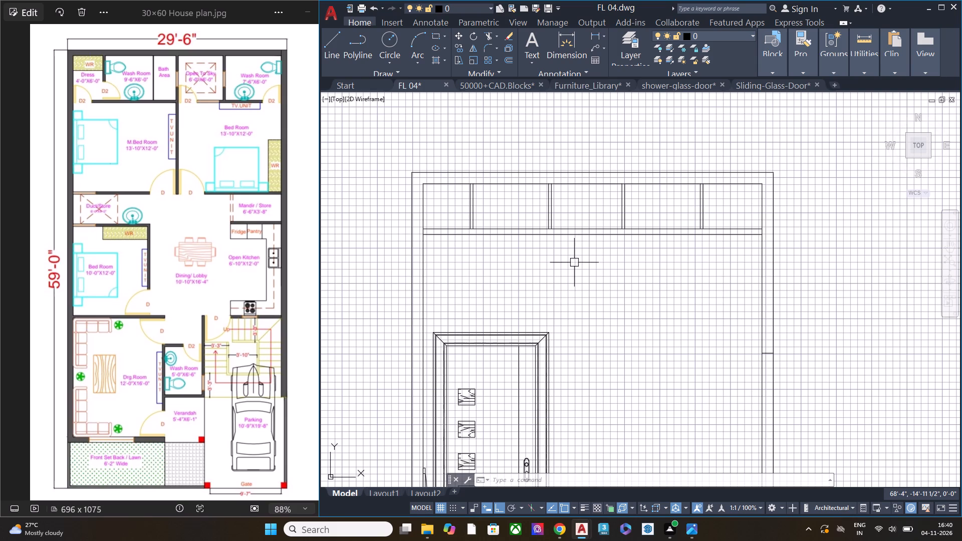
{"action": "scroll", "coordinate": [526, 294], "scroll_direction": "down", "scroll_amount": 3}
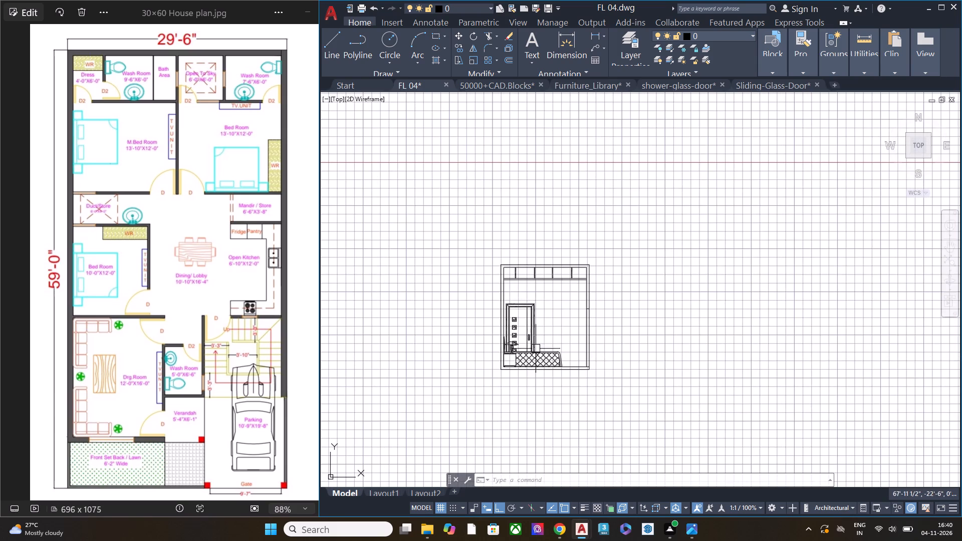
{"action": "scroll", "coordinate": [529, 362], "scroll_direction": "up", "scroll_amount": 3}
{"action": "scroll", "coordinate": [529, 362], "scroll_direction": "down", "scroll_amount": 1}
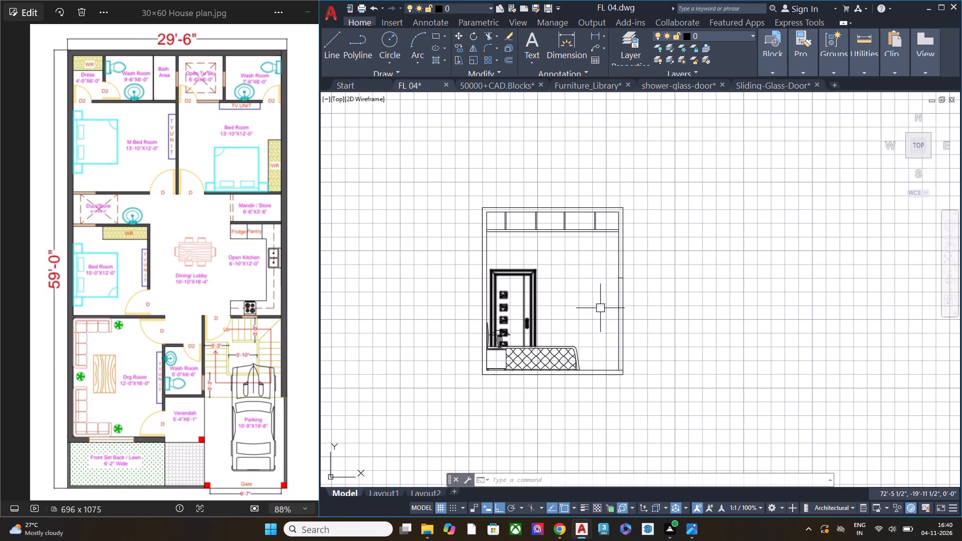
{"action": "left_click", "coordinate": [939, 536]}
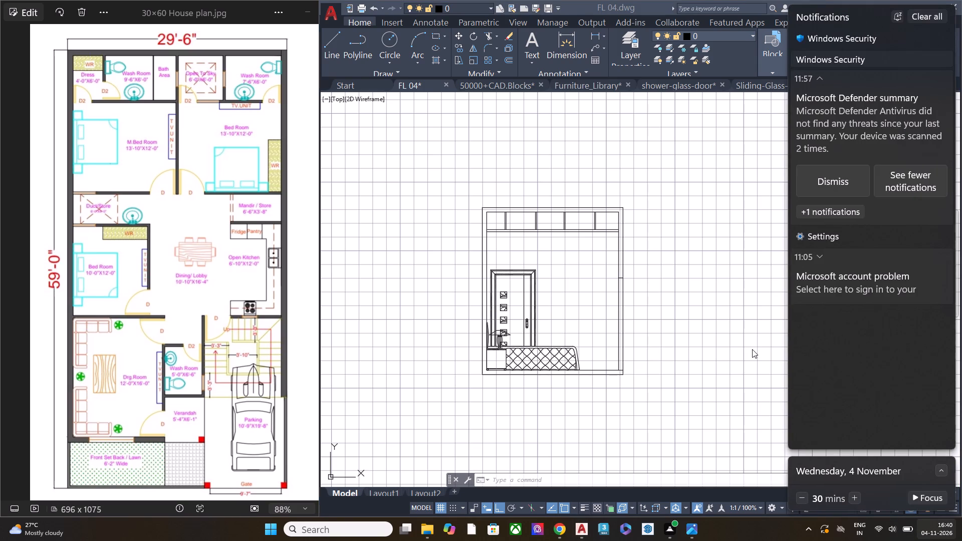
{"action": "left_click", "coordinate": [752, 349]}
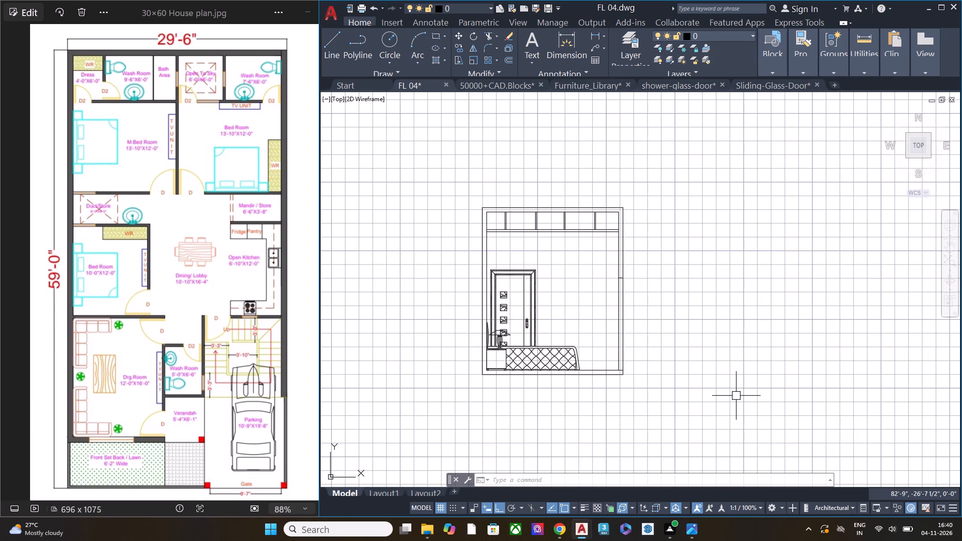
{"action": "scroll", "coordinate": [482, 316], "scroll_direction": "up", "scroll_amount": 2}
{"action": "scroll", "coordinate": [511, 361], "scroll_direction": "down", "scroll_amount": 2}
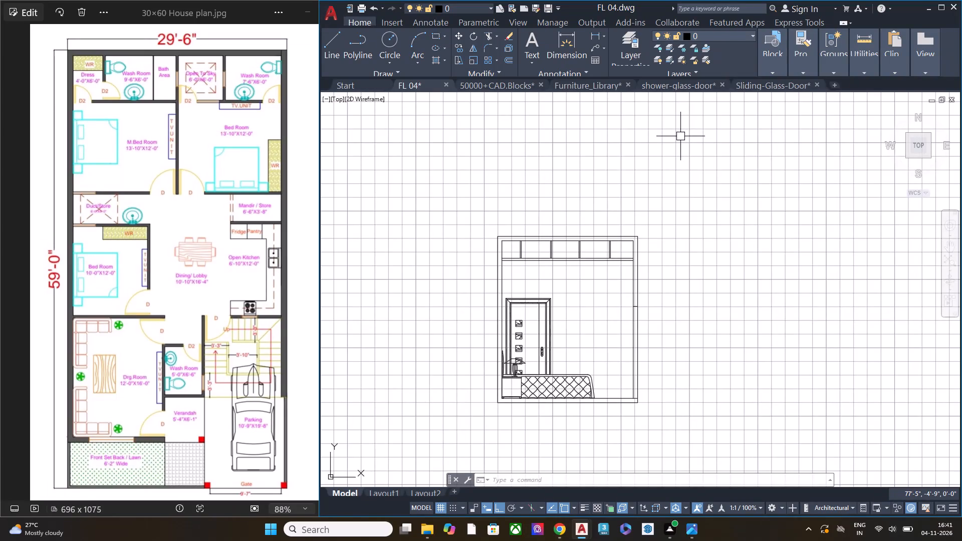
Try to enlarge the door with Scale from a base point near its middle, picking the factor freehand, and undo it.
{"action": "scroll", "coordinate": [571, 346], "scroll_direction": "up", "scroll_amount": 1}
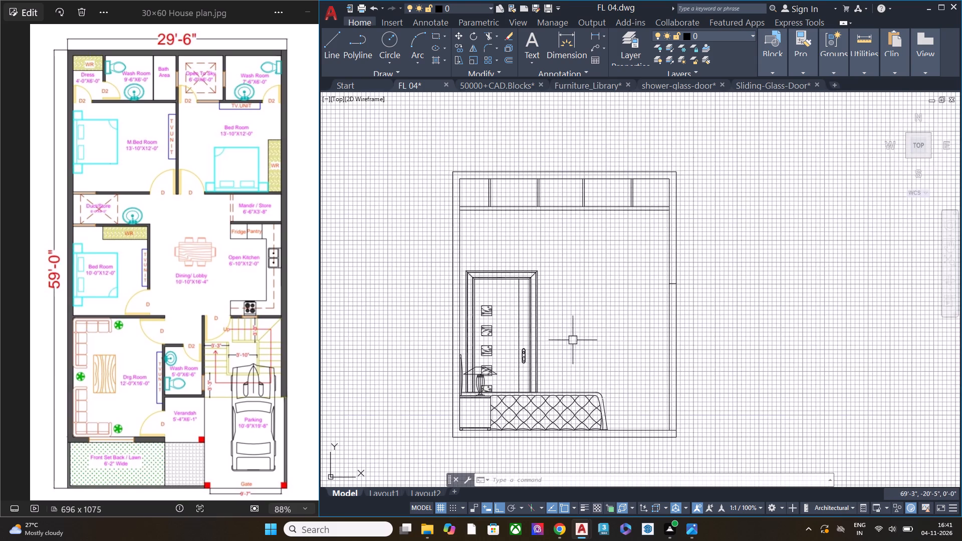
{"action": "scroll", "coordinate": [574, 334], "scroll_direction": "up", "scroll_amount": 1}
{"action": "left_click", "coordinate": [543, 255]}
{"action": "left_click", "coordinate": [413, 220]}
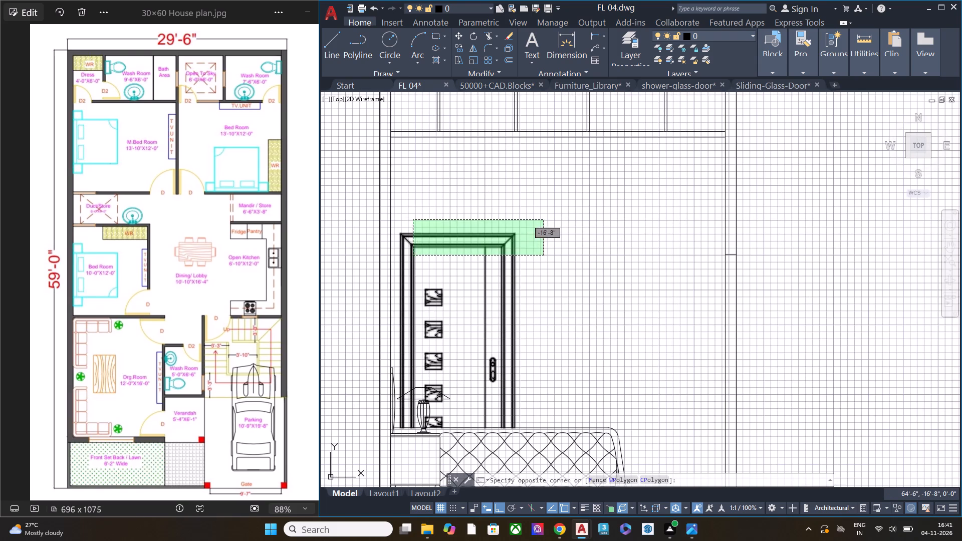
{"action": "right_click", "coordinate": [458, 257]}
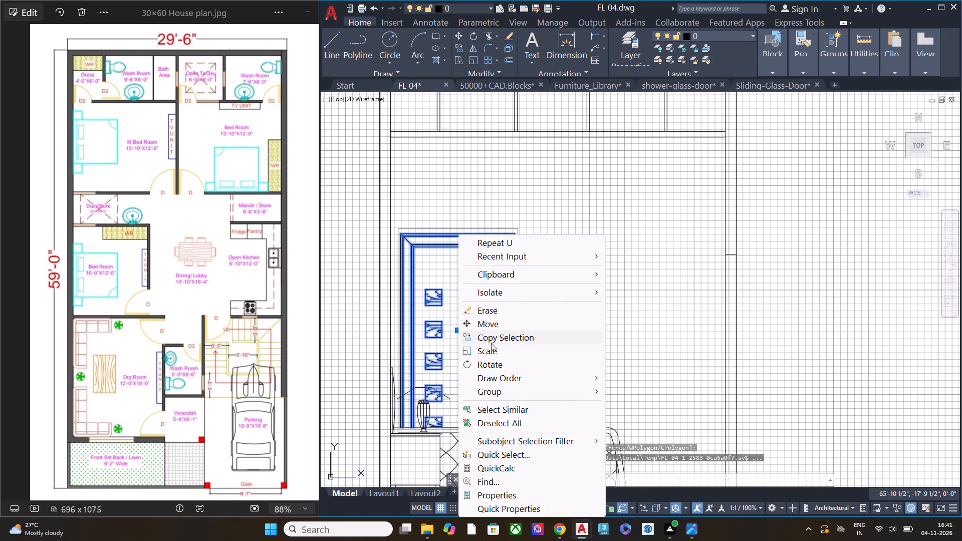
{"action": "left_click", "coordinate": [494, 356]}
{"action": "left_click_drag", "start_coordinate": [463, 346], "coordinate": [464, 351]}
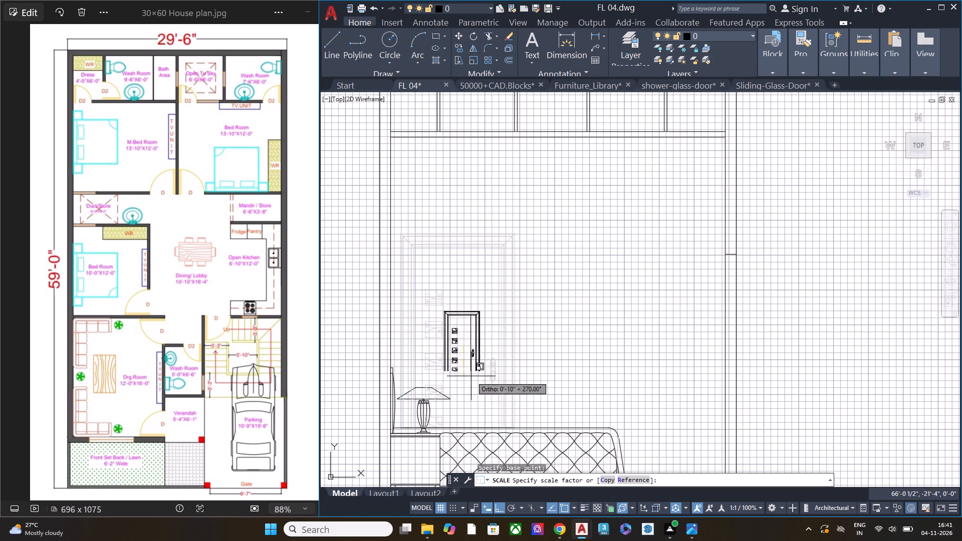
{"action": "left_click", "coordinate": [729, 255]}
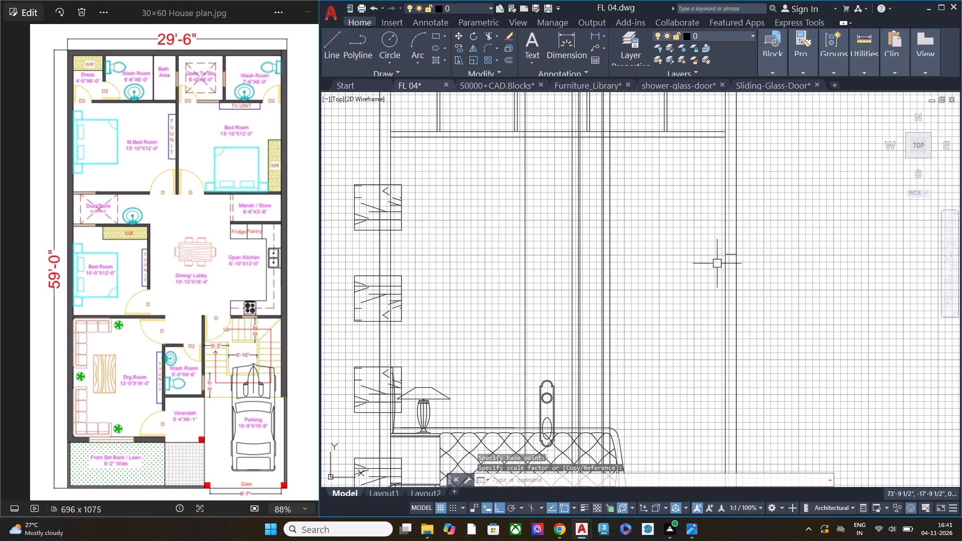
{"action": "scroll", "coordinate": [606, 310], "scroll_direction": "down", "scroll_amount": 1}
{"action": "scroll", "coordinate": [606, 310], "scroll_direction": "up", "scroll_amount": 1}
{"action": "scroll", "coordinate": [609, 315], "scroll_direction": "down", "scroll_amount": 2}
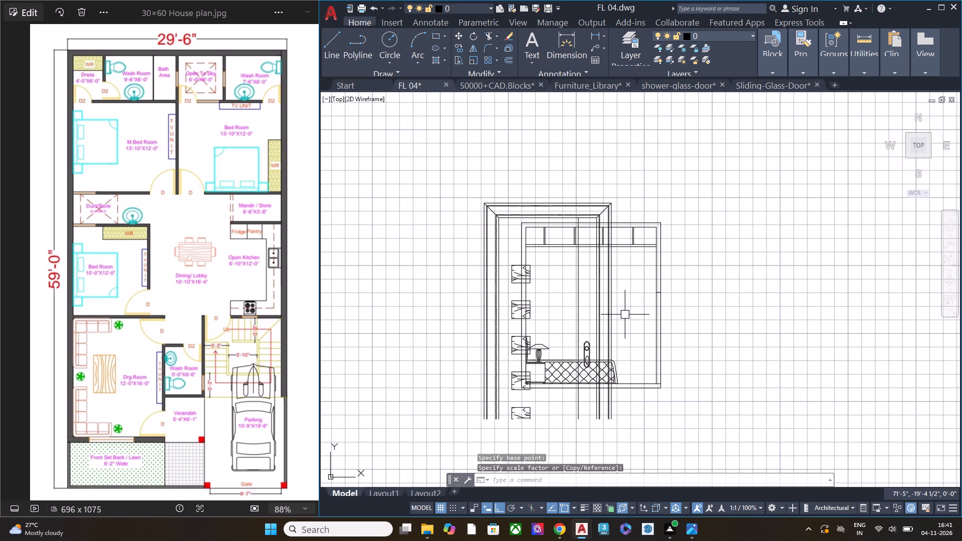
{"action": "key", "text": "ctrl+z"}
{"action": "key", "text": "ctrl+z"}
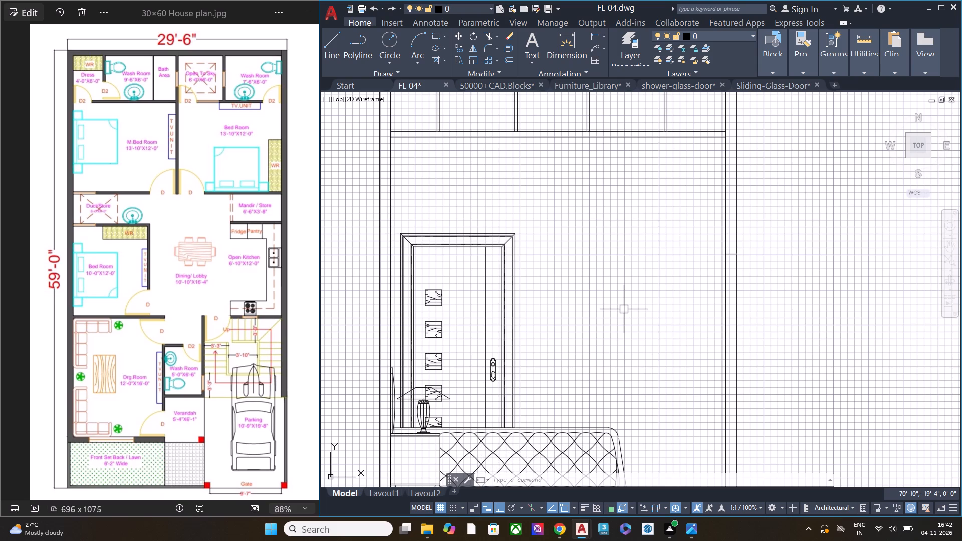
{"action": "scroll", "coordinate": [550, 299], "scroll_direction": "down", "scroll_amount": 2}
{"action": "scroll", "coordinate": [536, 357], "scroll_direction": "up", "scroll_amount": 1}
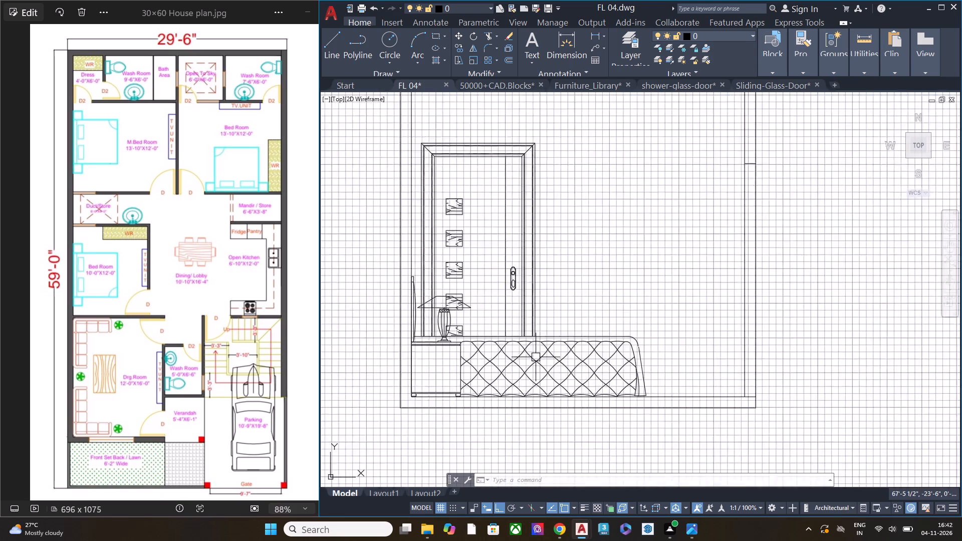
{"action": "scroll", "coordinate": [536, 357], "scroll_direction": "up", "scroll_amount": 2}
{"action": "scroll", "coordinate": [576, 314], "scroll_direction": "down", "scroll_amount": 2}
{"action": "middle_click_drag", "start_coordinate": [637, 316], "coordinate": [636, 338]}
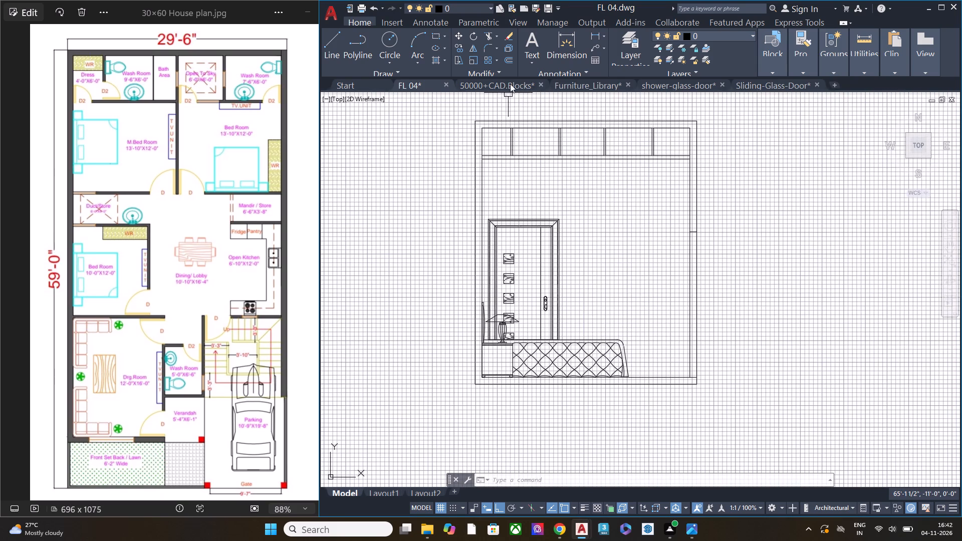
Switch to the 50000+CAD.Blocks drawing and look through the sheets of single and double door elevations.
{"action": "left_click", "coordinate": [510, 84]}
{"action": "scroll", "coordinate": [630, 314], "scroll_direction": "down", "scroll_amount": 2}
{"action": "scroll", "coordinate": [621, 327], "scroll_direction": "up", "scroll_amount": 1}
{"action": "scroll", "coordinate": [621, 328], "scroll_direction": "down", "scroll_amount": 5}
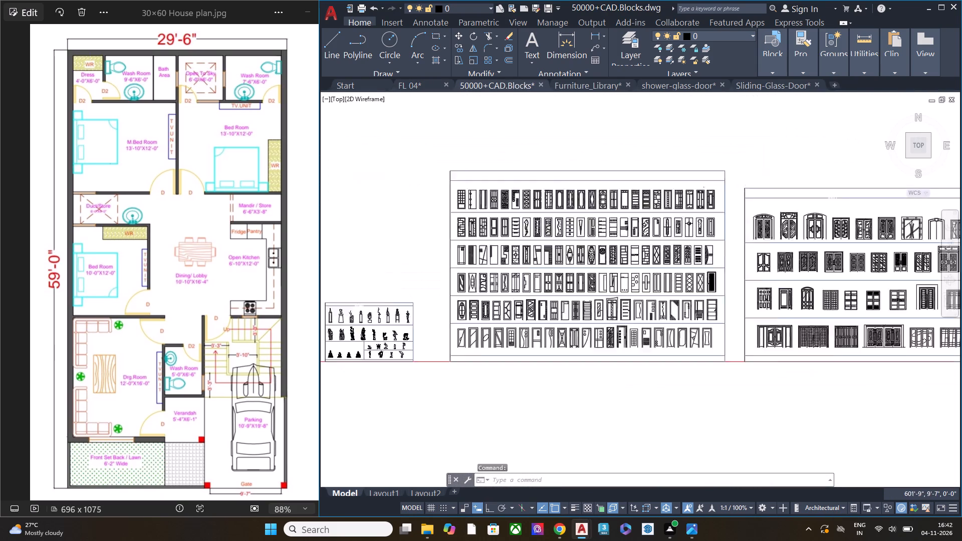
{"action": "scroll", "coordinate": [755, 326], "scroll_direction": "down", "scroll_amount": 1}
{"action": "middle_click_drag", "start_coordinate": [783, 331], "coordinate": [654, 331]}
{"action": "scroll", "coordinate": [647, 331], "scroll_direction": "up", "scroll_amount": 2}
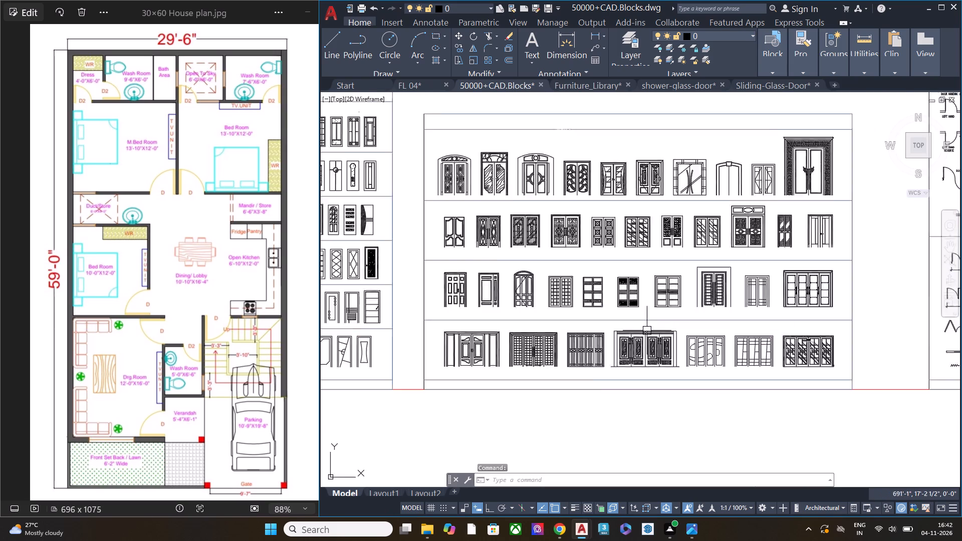
{"action": "scroll", "coordinate": [647, 331], "scroll_direction": "up", "scroll_amount": 2}
{"action": "scroll", "coordinate": [629, 318], "scroll_direction": "down", "scroll_amount": 3}
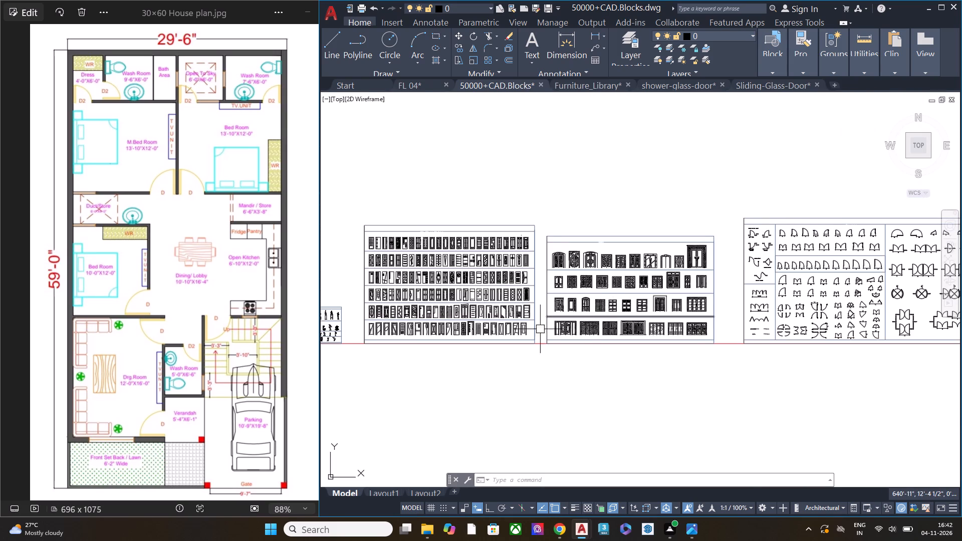
Find the wardrobe sheet in the block library and examine the three-bay wardrobe elevation with the hatched band and its dimensions.
{"action": "middle_click_drag", "start_coordinate": [500, 328], "coordinate": [732, 310]}
{"action": "middle_click_drag", "start_coordinate": [432, 321], "coordinate": [658, 345]}
{"action": "scroll", "coordinate": [524, 331], "scroll_direction": "up", "scroll_amount": 2}
{"action": "scroll", "coordinate": [518, 331], "scroll_direction": "down", "scroll_amount": 1}
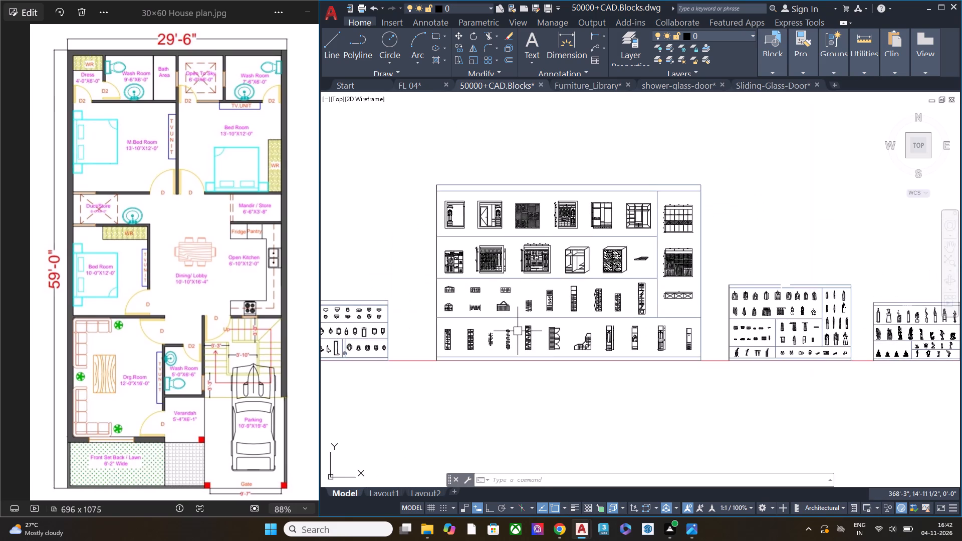
{"action": "scroll", "coordinate": [473, 218], "scroll_direction": "up", "scroll_amount": 4}
{"action": "scroll", "coordinate": [459, 213], "scroll_direction": "down", "scroll_amount": 6}
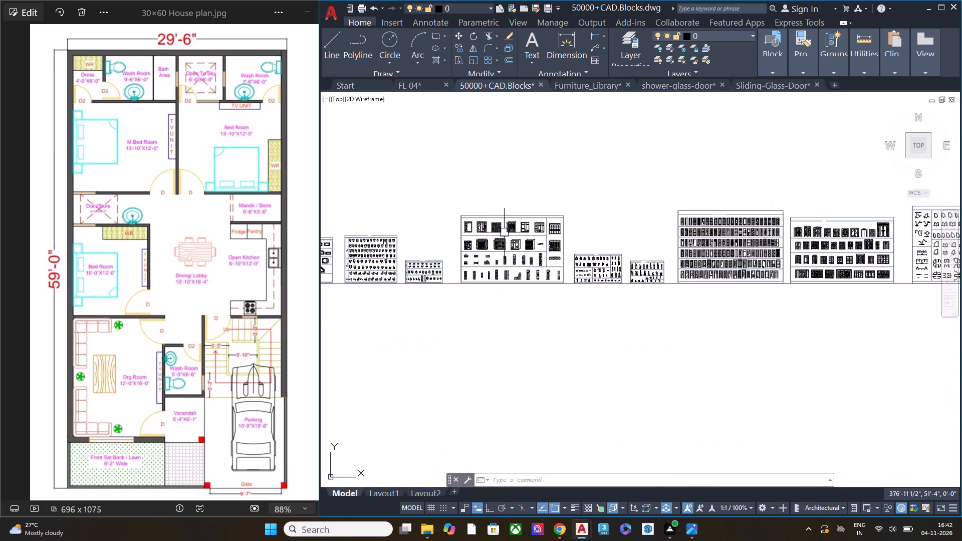
{"action": "scroll", "coordinate": [503, 229], "scroll_direction": "up", "scroll_amount": 3}
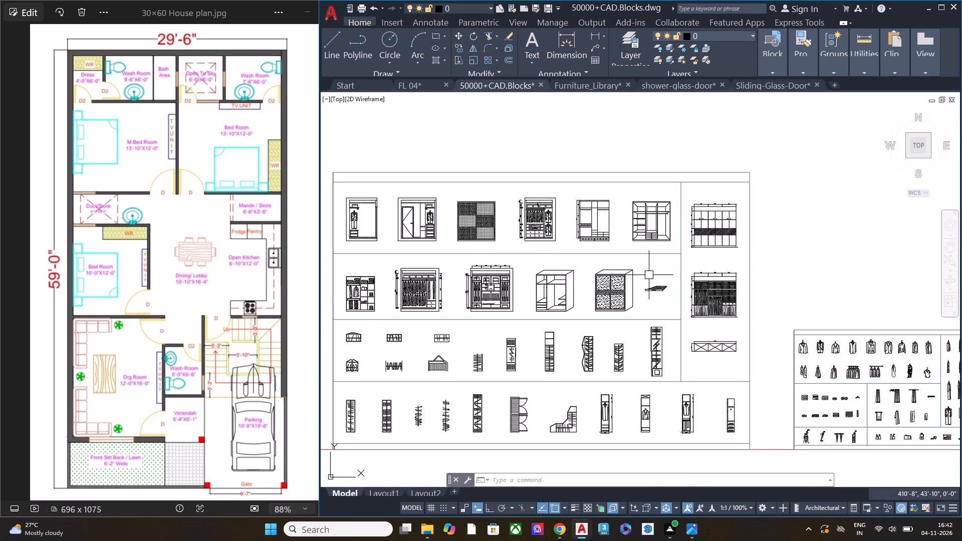
{"action": "scroll", "coordinate": [716, 236], "scroll_direction": "up", "scroll_amount": 3}
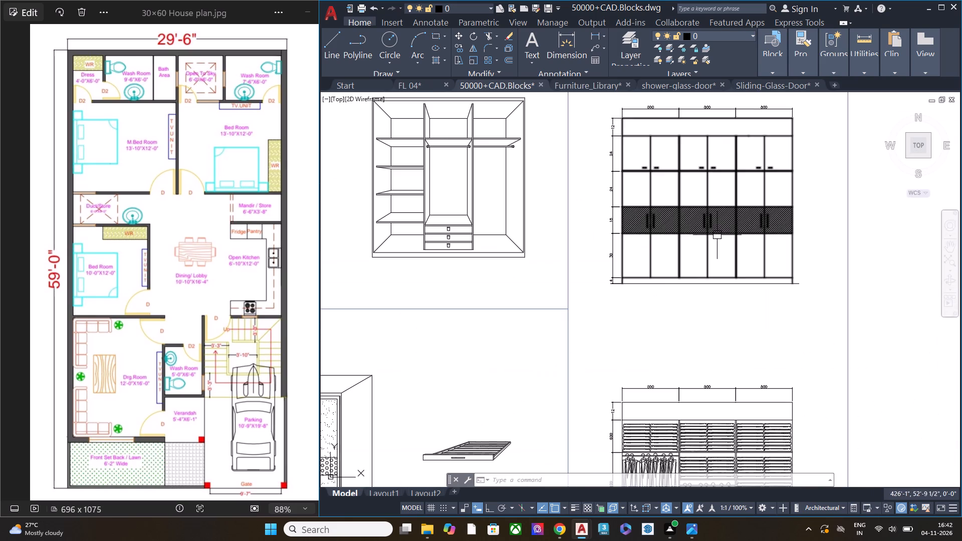
{"action": "scroll", "coordinate": [612, 180], "scroll_direction": "up", "scroll_amount": 3}
{"action": "scroll", "coordinate": [609, 198], "scroll_direction": "down", "scroll_amount": 2}
{"action": "scroll", "coordinate": [603, 329], "scroll_direction": "up", "scroll_amount": 2}
{"action": "scroll", "coordinate": [603, 328], "scroll_direction": "down", "scroll_amount": 3}
{"action": "scroll", "coordinate": [603, 328], "scroll_direction": "up", "scroll_amount": 1}
{"action": "scroll", "coordinate": [603, 328], "scroll_direction": "down", "scroll_amount": 1}
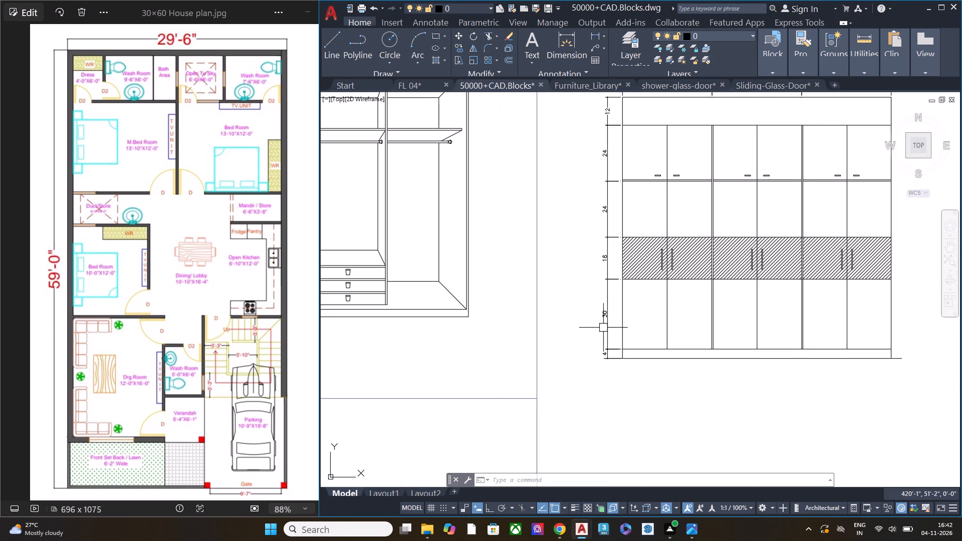
{"action": "scroll", "coordinate": [675, 274], "scroll_direction": "up", "scroll_amount": 1}
{"action": "scroll", "coordinate": [676, 274], "scroll_direction": "down", "scroll_amount": 2}
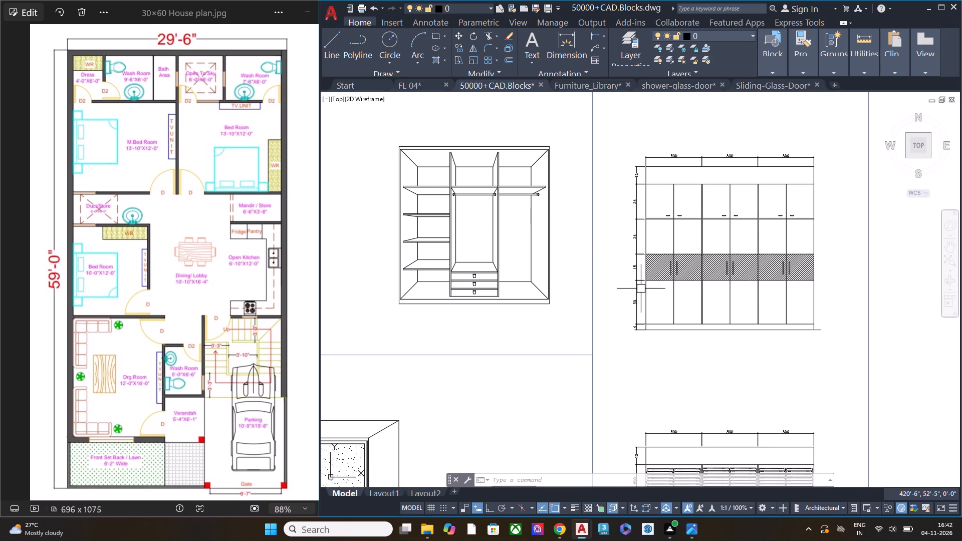
Examine the wardrobe sheet in the block library, including the narrow open wardrobe elevation with a hanging rod and folded-clothes shelves.
{"action": "scroll", "coordinate": [592, 290], "scroll_direction": "down", "scroll_amount": 3}
{"action": "scroll", "coordinate": [539, 313], "scroll_direction": "up", "scroll_amount": 1}
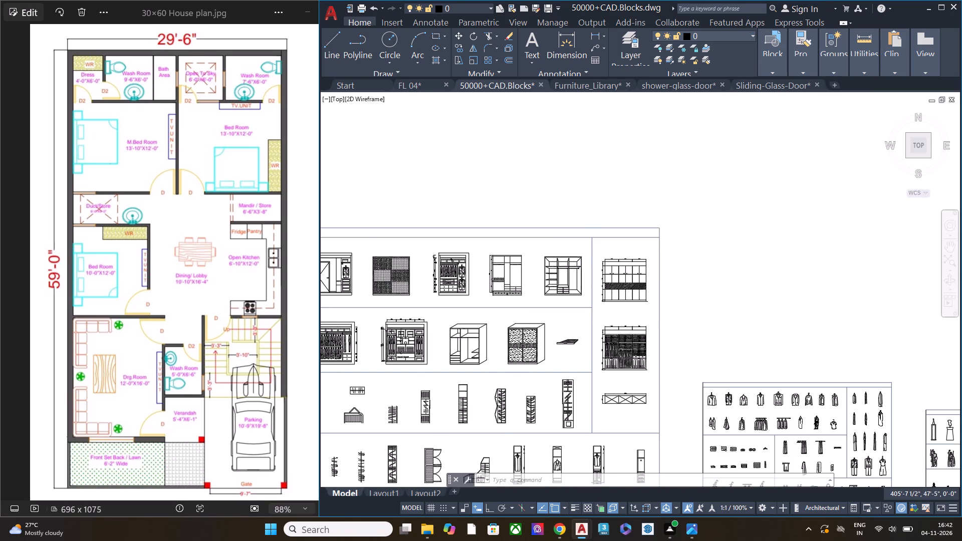
{"action": "scroll", "coordinate": [614, 263], "scroll_direction": "down", "scroll_amount": 4}
{"action": "middle_click_drag", "start_coordinate": [509, 291], "coordinate": [614, 287]}
{"action": "scroll", "coordinate": [784, 305], "scroll_direction": "up", "scroll_amount": 2}
{"action": "scroll", "coordinate": [798, 306], "scroll_direction": "down", "scroll_amount": 1}
{"action": "scroll", "coordinate": [798, 306], "scroll_direction": "up", "scroll_amount": 3}
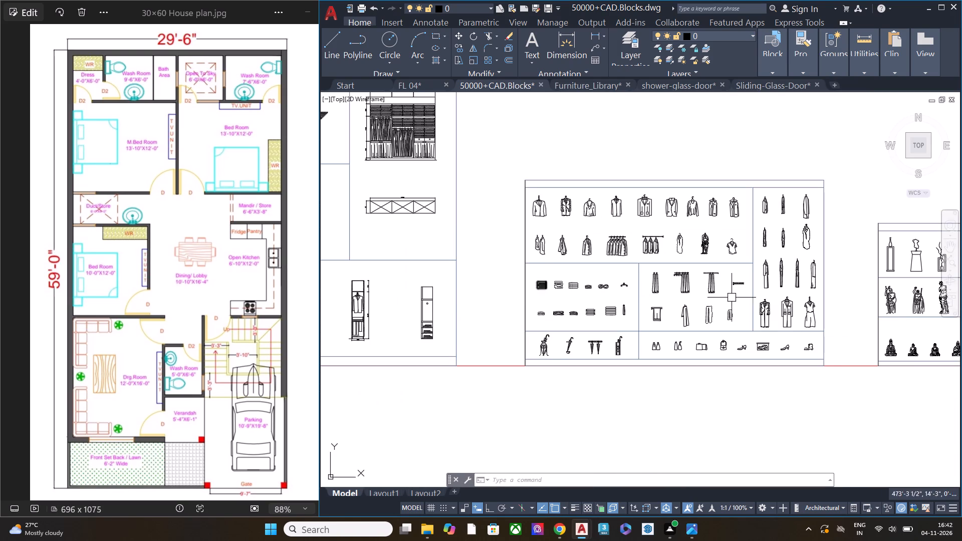
{"action": "scroll", "coordinate": [428, 318], "scroll_direction": "up", "scroll_amount": 5}
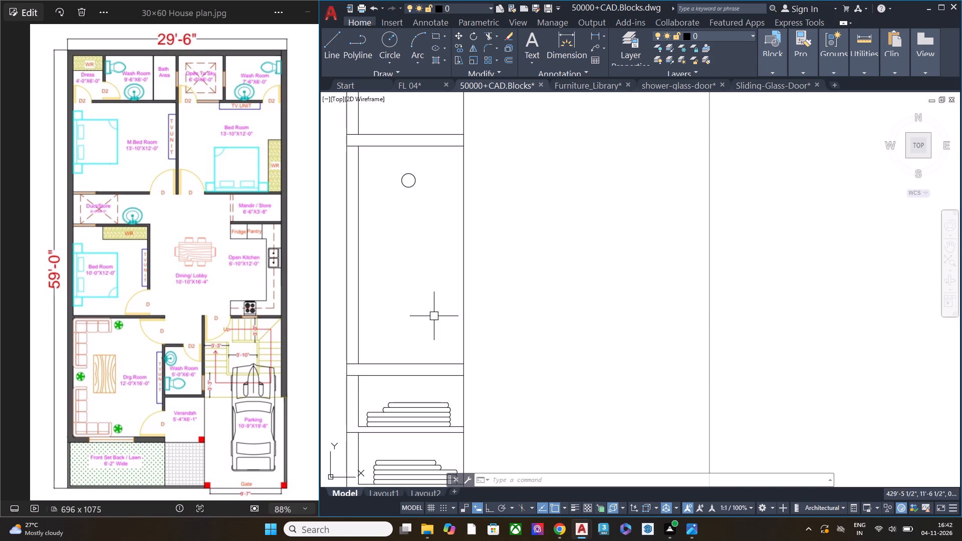
{"action": "scroll", "coordinate": [597, 294], "scroll_direction": "down", "scroll_amount": 2}
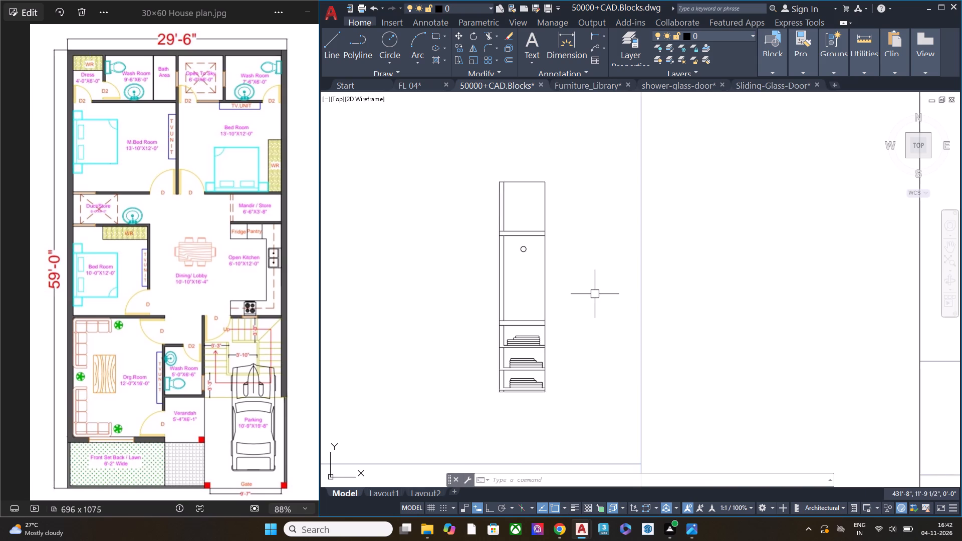
{"action": "scroll", "coordinate": [592, 294], "scroll_direction": "up", "scroll_amount": 2}
{"action": "scroll", "coordinate": [574, 295], "scroll_direction": "down", "scroll_amount": 1}
{"action": "scroll", "coordinate": [573, 295], "scroll_direction": "up", "scroll_amount": 1}
{"action": "scroll", "coordinate": [573, 295], "scroll_direction": "down", "scroll_amount": 3}
{"action": "scroll", "coordinate": [573, 300], "scroll_direction": "up", "scroll_amount": 2}
{"action": "scroll", "coordinate": [573, 300], "scroll_direction": "down", "scroll_amount": 3}
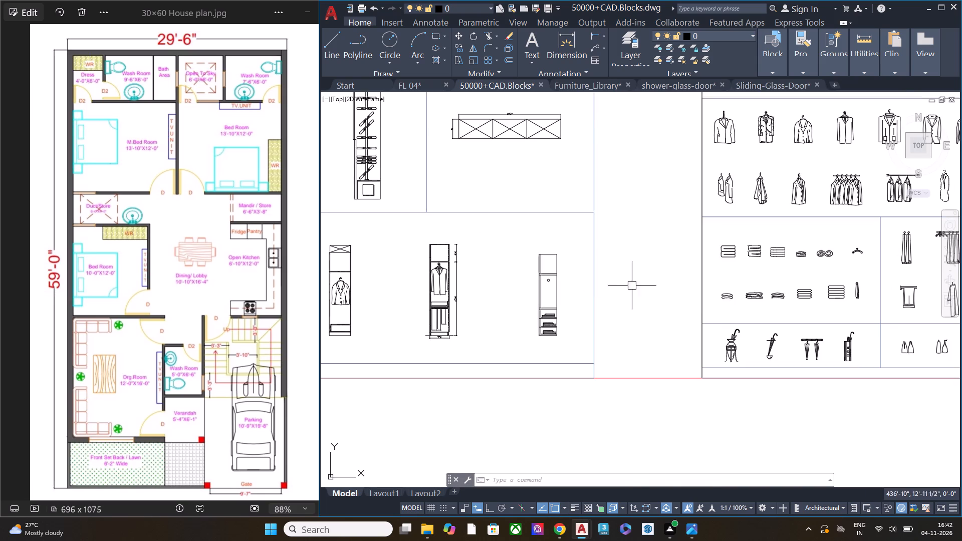
Look through the library sheets beyond the wardrobes, covering clothing, sculptures, and the single and double door elevations.
{"action": "scroll", "coordinate": [652, 286], "scroll_direction": "down", "scroll_amount": 4}
{"action": "middle_click_drag", "start_coordinate": [829, 294], "coordinate": [507, 305]}
{"action": "scroll", "coordinate": [505, 297], "scroll_direction": "up", "scroll_amount": 8}
{"action": "scroll", "coordinate": [509, 288], "scroll_direction": "down", "scroll_amount": 2}
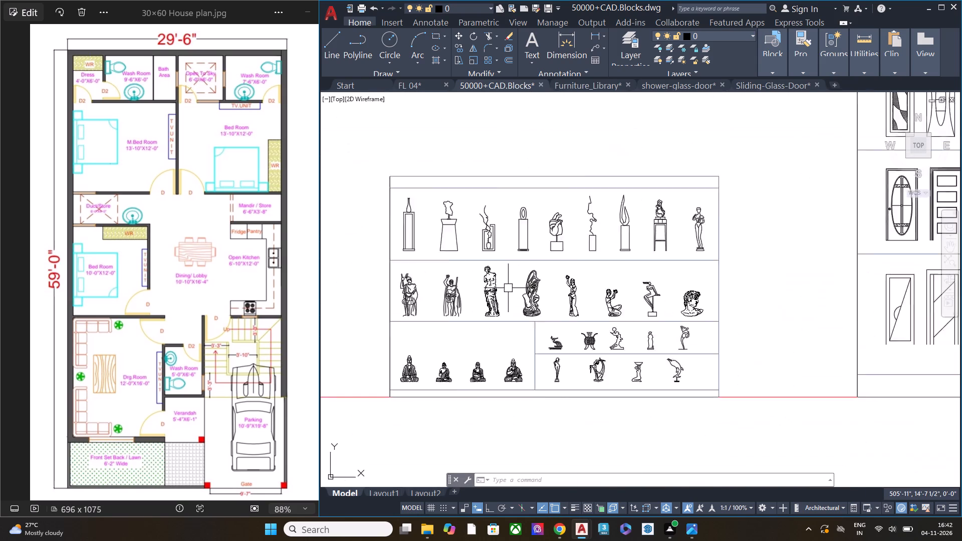
{"action": "scroll", "coordinate": [508, 288], "scroll_direction": "down", "scroll_amount": 2}
{"action": "scroll", "coordinate": [677, 283], "scroll_direction": "down", "scroll_amount": 3}
{"action": "middle_click_drag", "start_coordinate": [761, 287], "coordinate": [460, 329]}
{"action": "scroll", "coordinate": [659, 289], "scroll_direction": "up", "scroll_amount": 3}
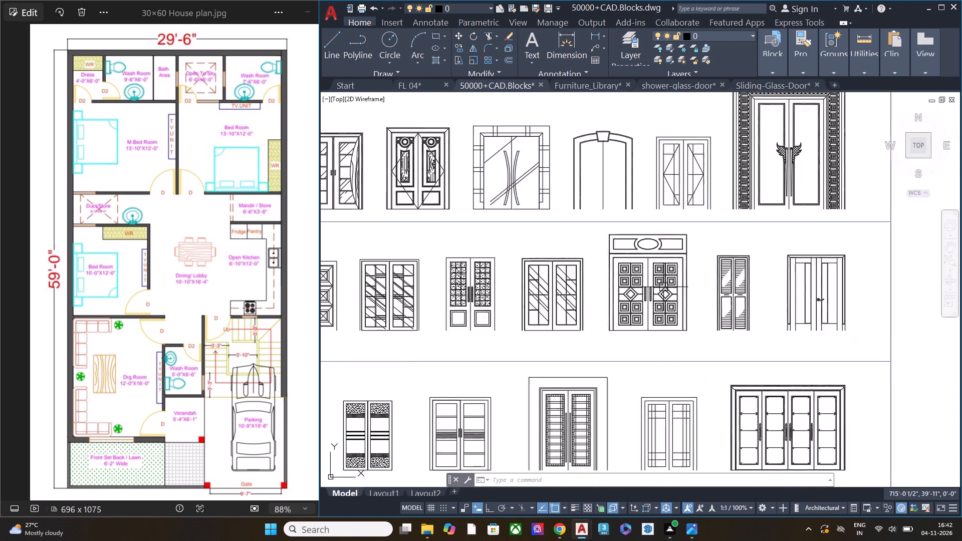
{"action": "scroll", "coordinate": [664, 287], "scroll_direction": "up", "scroll_amount": 2}
{"action": "scroll", "coordinate": [601, 290], "scroll_direction": "down", "scroll_amount": 6}
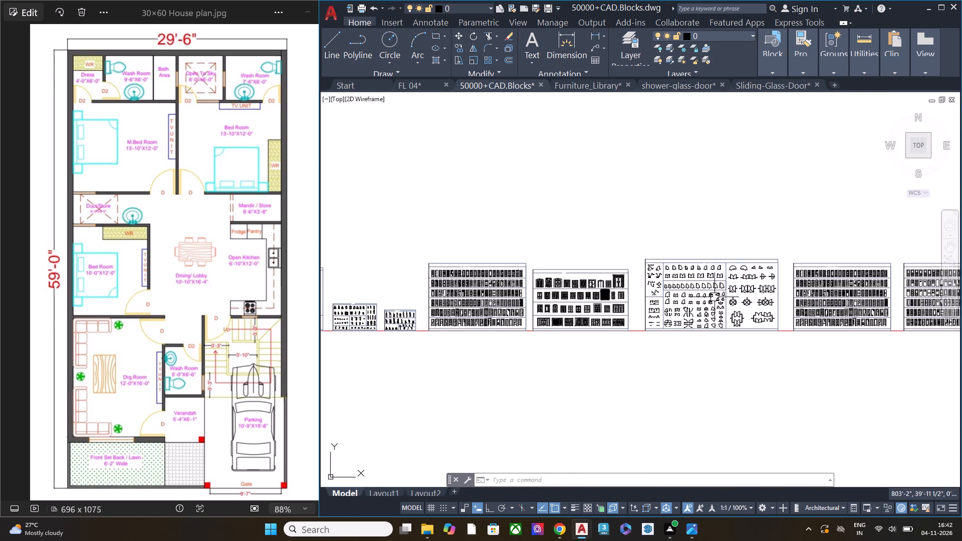
{"action": "scroll", "coordinate": [716, 297], "scroll_direction": "up", "scroll_amount": 4}
{"action": "scroll", "coordinate": [720, 299], "scroll_direction": "down", "scroll_amount": 3}
{"action": "middle_click_drag", "start_coordinate": [761, 301], "coordinate": [525, 280]}
{"action": "scroll", "coordinate": [688, 283], "scroll_direction": "up", "scroll_amount": 4}
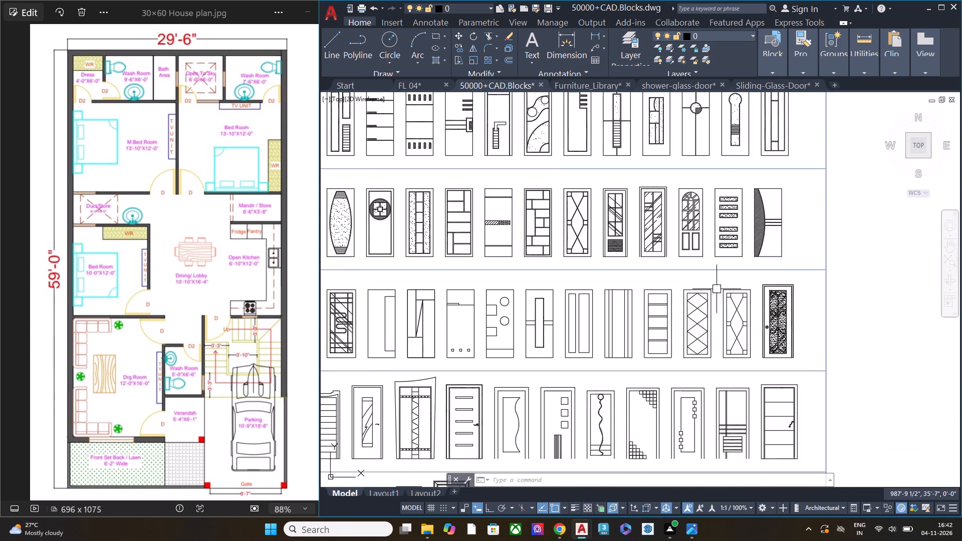
{"action": "scroll", "coordinate": [704, 289], "scroll_direction": "down", "scroll_amount": 1}
{"action": "scroll", "coordinate": [698, 290], "scroll_direction": "up", "scroll_amount": 1}
{"action": "scroll", "coordinate": [660, 293], "scroll_direction": "down", "scroll_amount": 2}
{"action": "scroll", "coordinate": [568, 287], "scroll_direction": "down", "scroll_amount": 4}
{"action": "scroll", "coordinate": [749, 298], "scroll_direction": "up", "scroll_amount": 3}
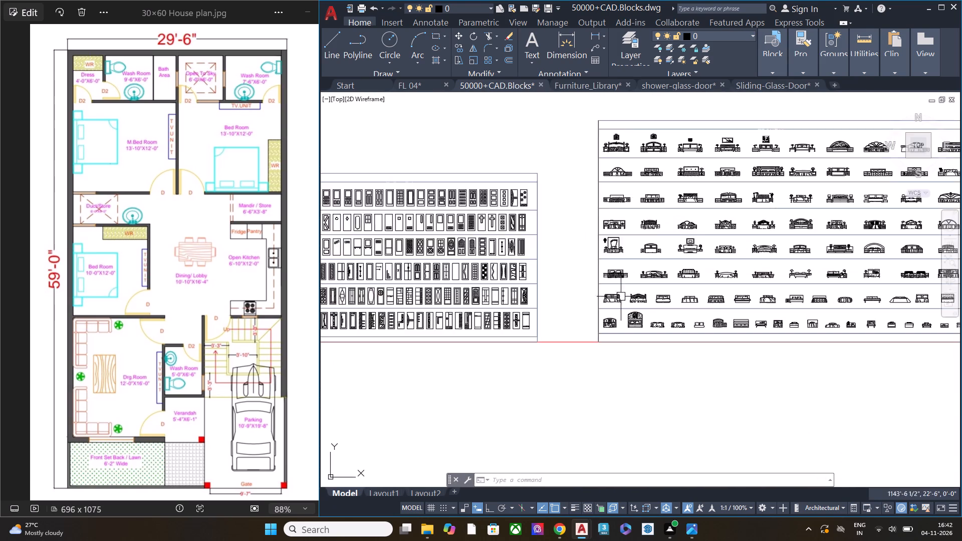
Look through the remaining library sheets of cabinets, seating, dining sets, side-view beds, gym equipment, gates and kitchen appliances for a suitable wardrobe.
{"action": "scroll", "coordinate": [527, 291], "scroll_direction": "down", "scroll_amount": 2}
{"action": "middle_click_drag", "start_coordinate": [755, 293], "coordinate": [355, 318]}
{"action": "scroll", "coordinate": [599, 313], "scroll_direction": "up", "scroll_amount": 3}
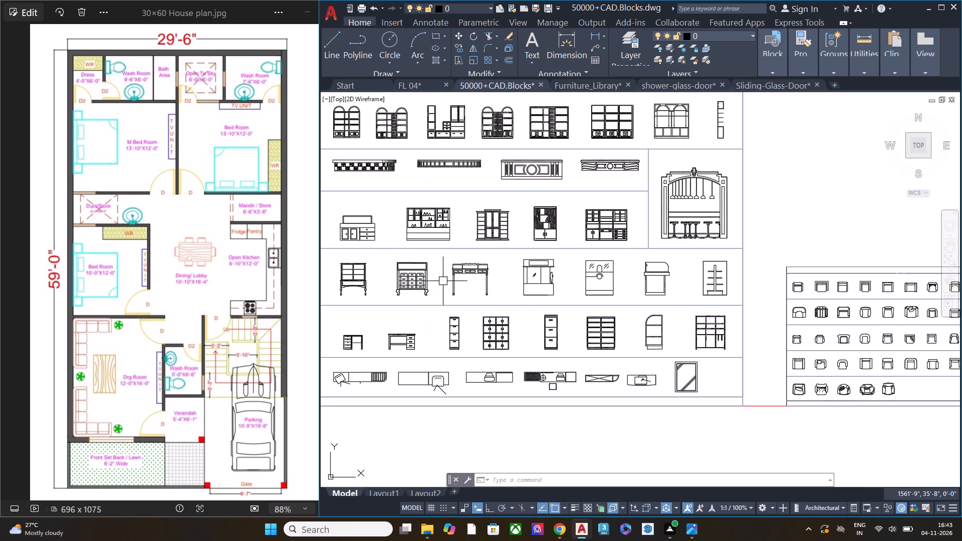
{"action": "scroll", "coordinate": [663, 314], "scroll_direction": "down", "scroll_amount": 2}
{"action": "middle_click_drag", "start_coordinate": [675, 313], "coordinate": [328, 291]}
{"action": "middle_click_drag", "start_coordinate": [677, 288], "coordinate": [619, 296]}
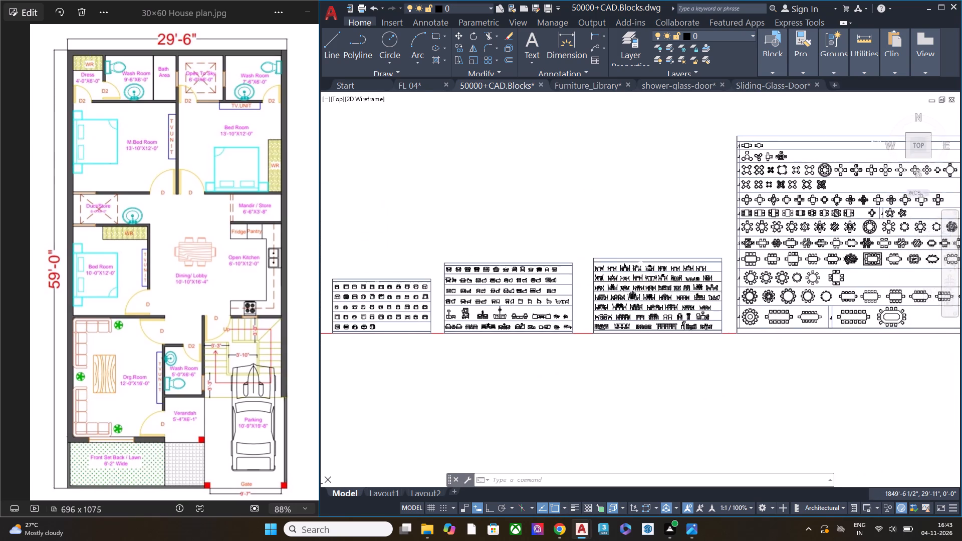
{"action": "middle_click_drag", "start_coordinate": [619, 296], "coordinate": [365, 315]}
{"action": "middle_click_drag", "start_coordinate": [851, 316], "coordinate": [399, 318]}
{"action": "middle_click_drag", "start_coordinate": [797, 315], "coordinate": [282, 314]}
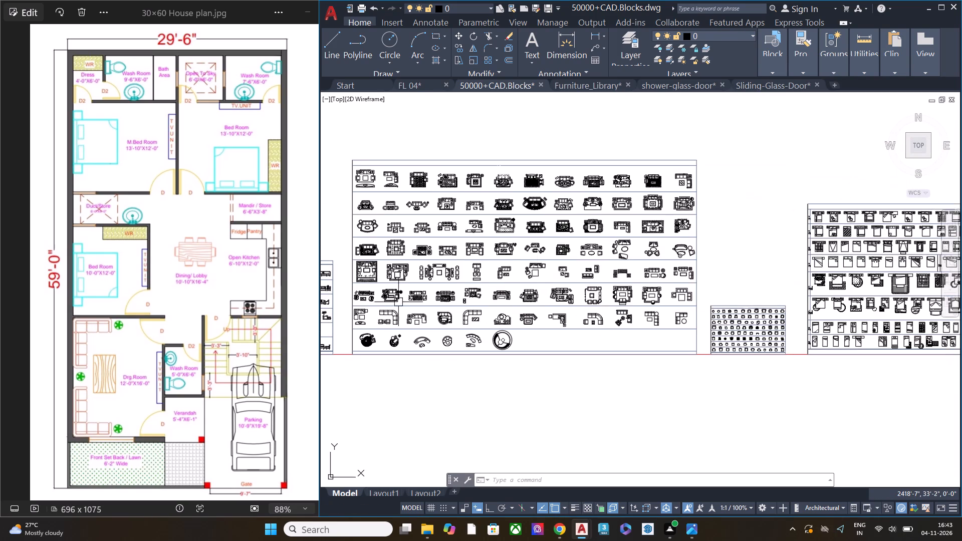
{"action": "scroll", "coordinate": [516, 261], "scroll_direction": "down", "scroll_amount": 4}
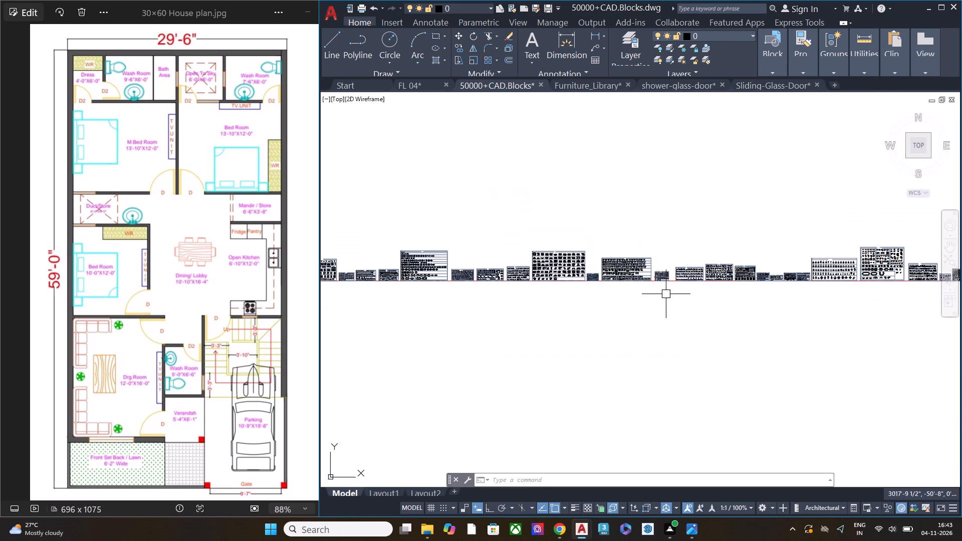
{"action": "scroll", "coordinate": [681, 287], "scroll_direction": "up", "scroll_amount": 5}
{"action": "middle_click_drag", "start_coordinate": [691, 238], "coordinate": [440, 408]}
{"action": "scroll", "coordinate": [503, 407], "scroll_direction": "up", "scroll_amount": 1}
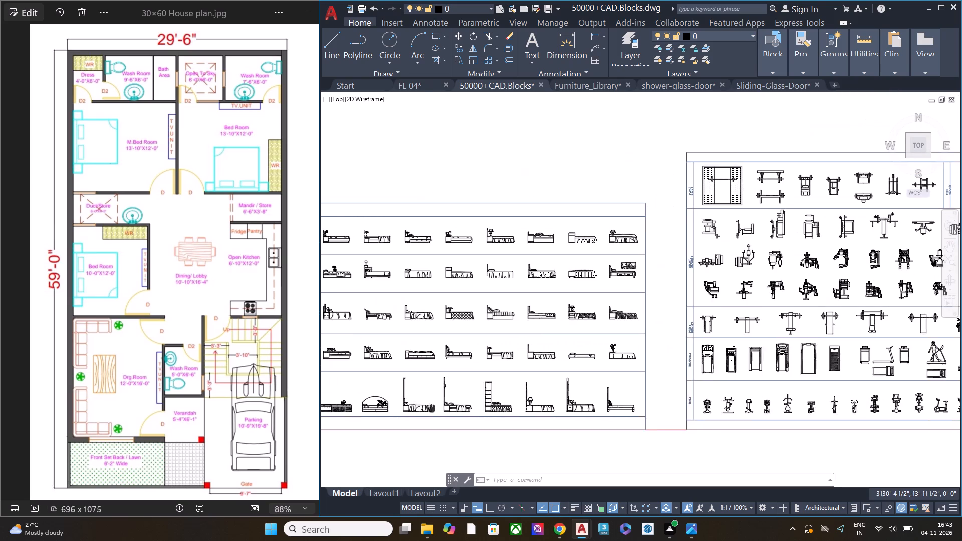
{"action": "scroll", "coordinate": [588, 311], "scroll_direction": "down", "scroll_amount": 3}
{"action": "scroll", "coordinate": [804, 328], "scroll_direction": "up", "scroll_amount": 3}
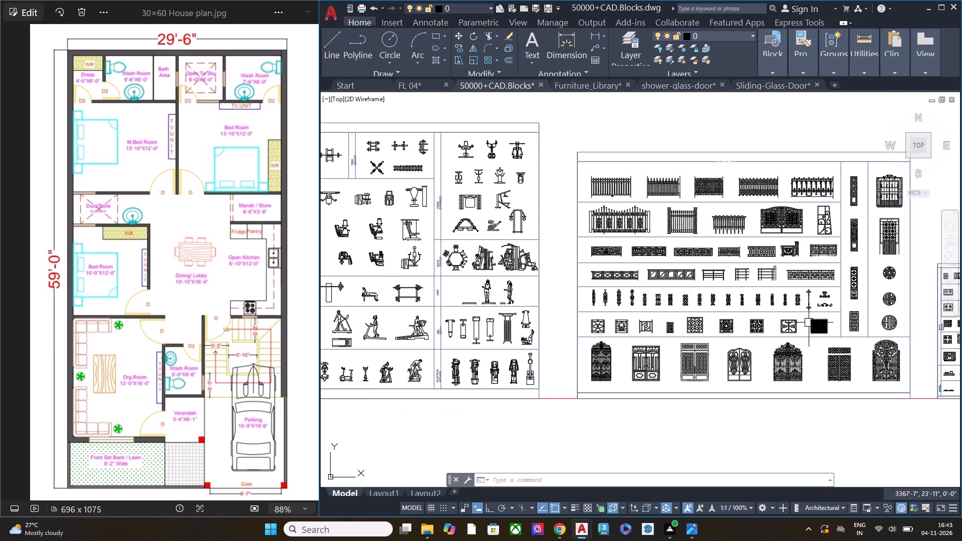
{"action": "scroll", "coordinate": [805, 324], "scroll_direction": "up", "scroll_amount": 1}
{"action": "scroll", "coordinate": [669, 325], "scroll_direction": "down", "scroll_amount": 5}
{"action": "middle_click_drag", "start_coordinate": [789, 327], "coordinate": [399, 324]}
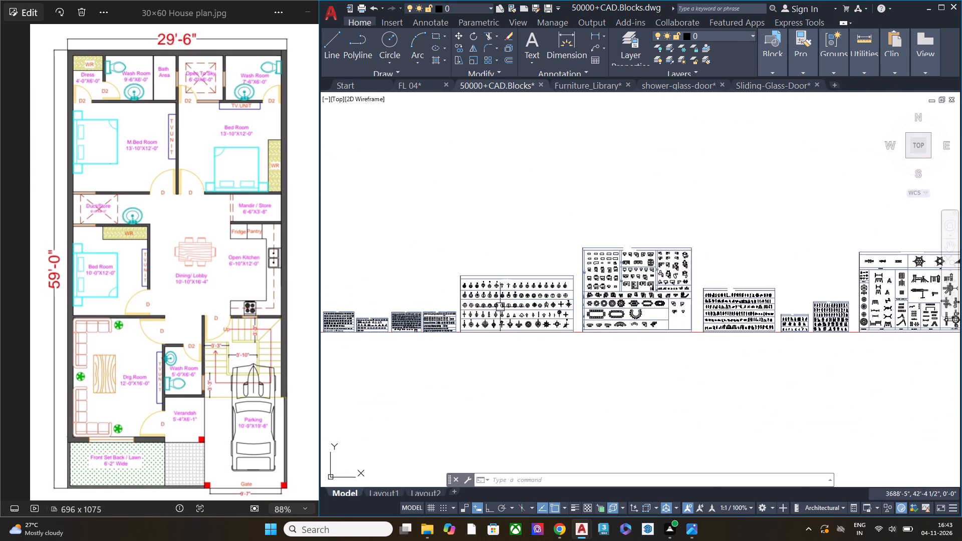
{"action": "scroll", "coordinate": [392, 314], "scroll_direction": "up", "scroll_amount": 5}
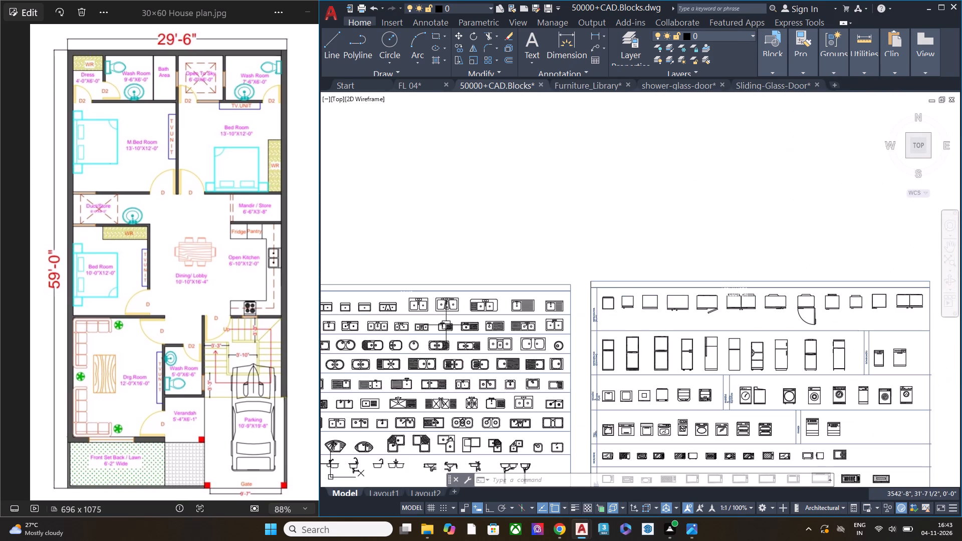
Return to the FL 04 drawing with the bedroom elevation.
{"action": "left_click", "coordinate": [417, 91]}
{"action": "left_click", "coordinate": [418, 87]}
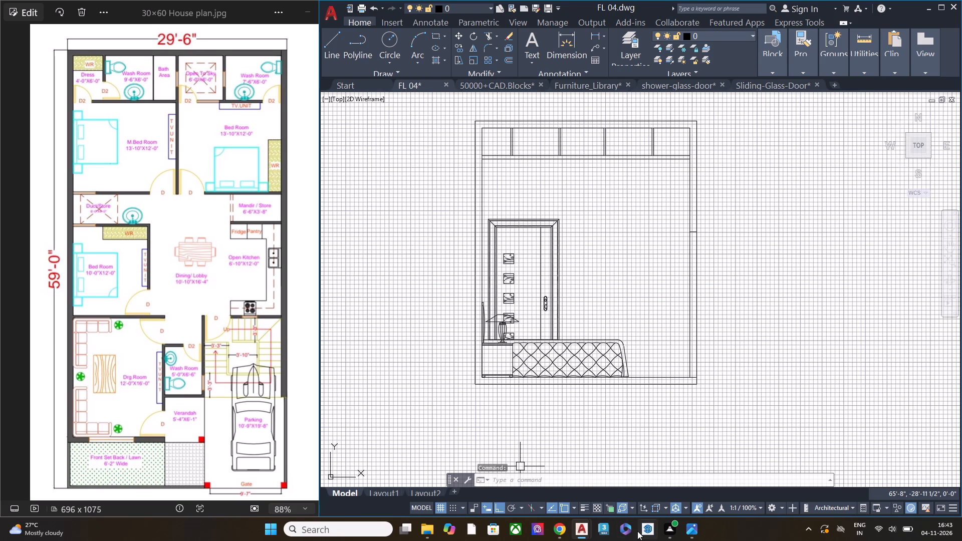
Switch to Chrome and search Google Images for "wardrobe cad block".
{"action": "left_click", "coordinate": [561, 531]}
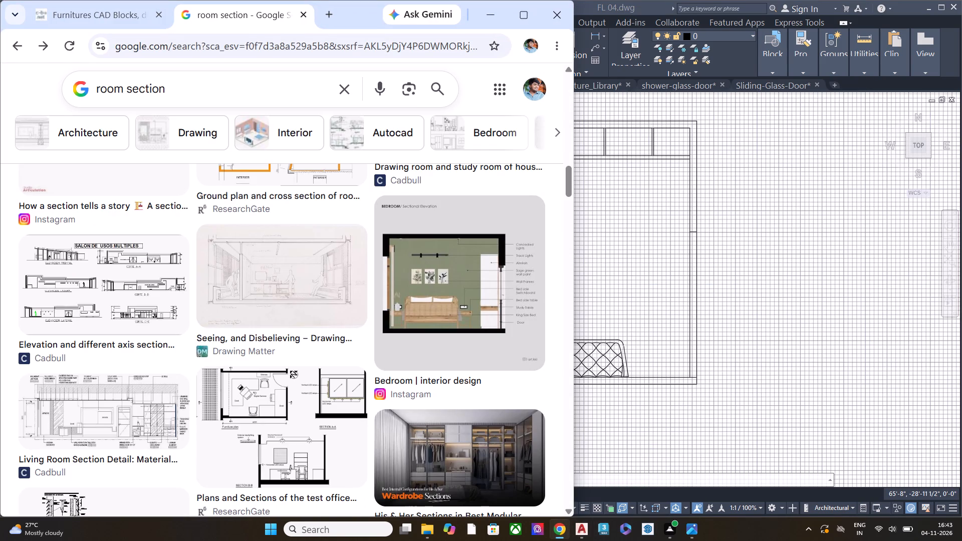
{"action": "left_click", "coordinate": [323, 11]}
{"action": "left_click", "coordinate": [300, 14]}
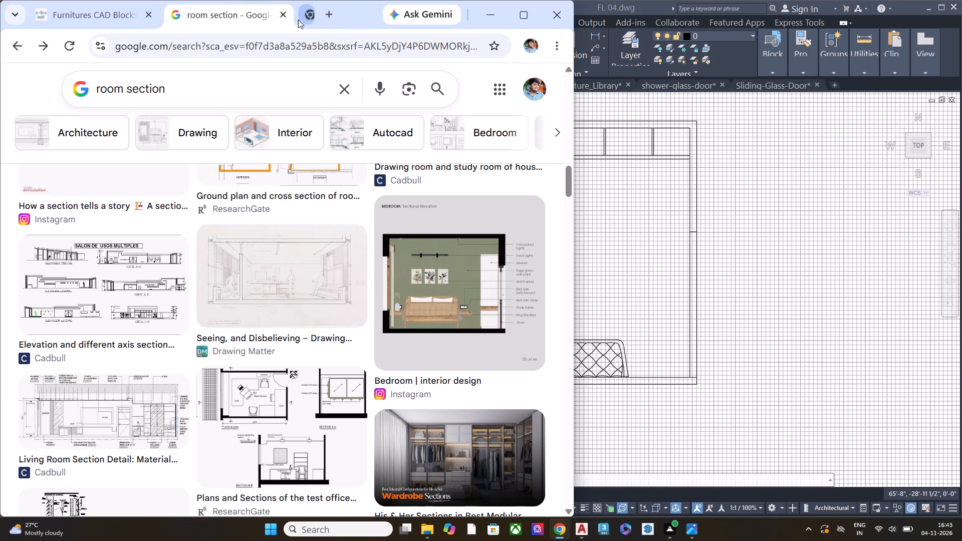
{"action": "left_click", "coordinate": [340, 90]}
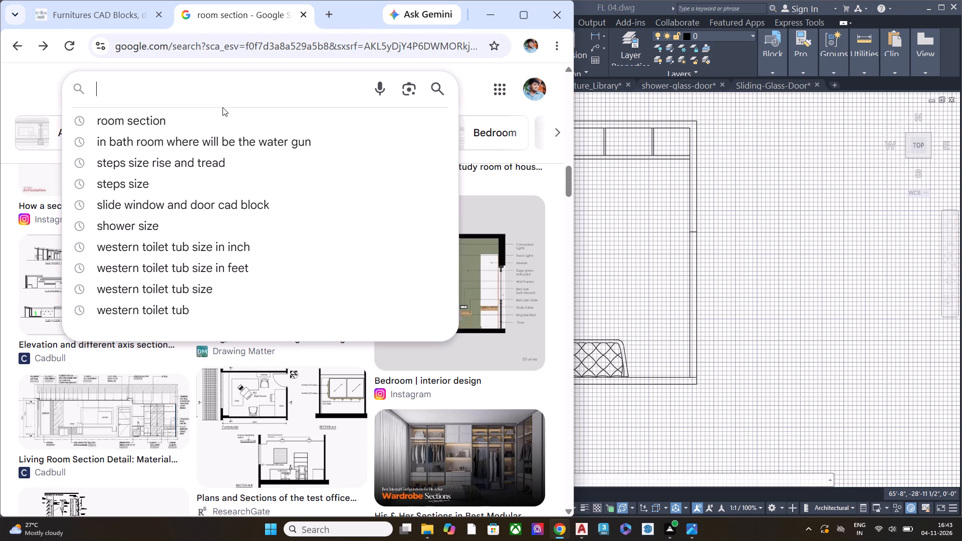
{"action": "type", "text": "ward"}
{"action": "type", "text": "robe"}
{"action": "key", "text": "space"}
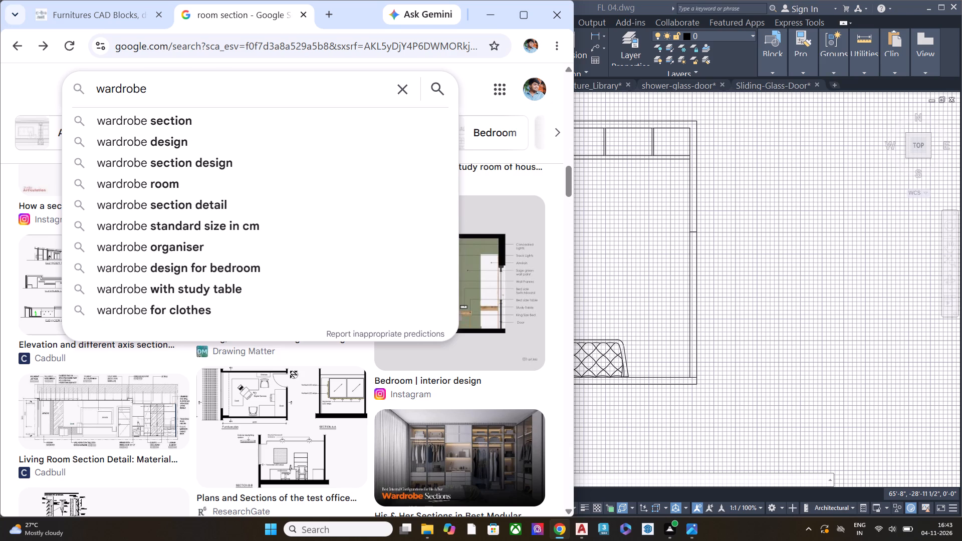
{"action": "type", "text": "cad"}
{"action": "key", "text": "space"}
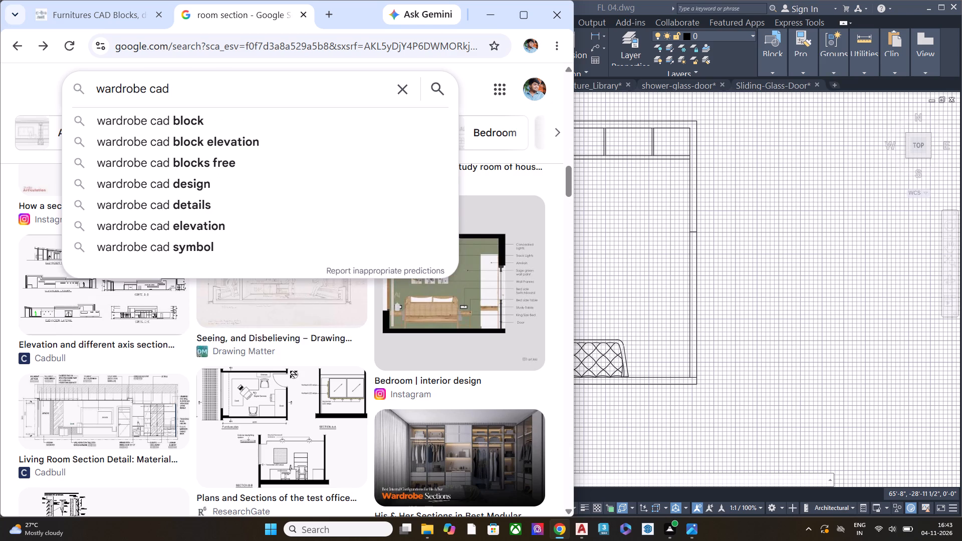
{"action": "type", "text": "block"}
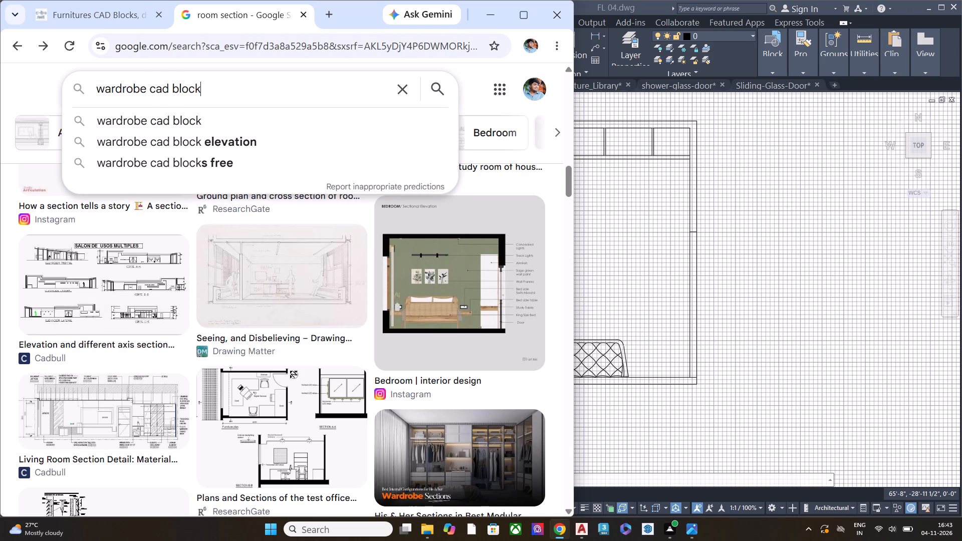
{"action": "key", "text": "Return"}
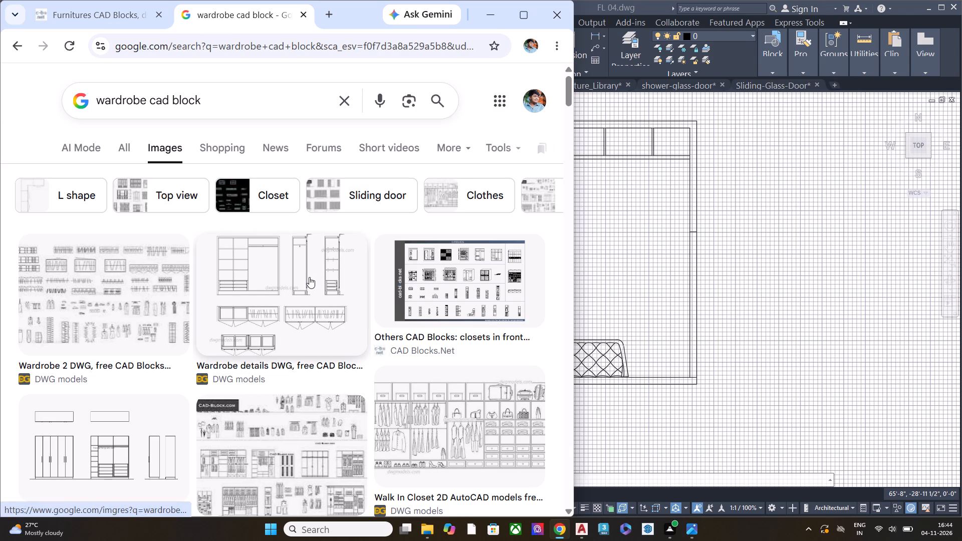
Look through the wardrobe CAD block image results for an elevation that suits the bedroom.
{"action": "scroll", "coordinate": [172, 311], "scroll_direction": "down", "scroll_amount": 1}
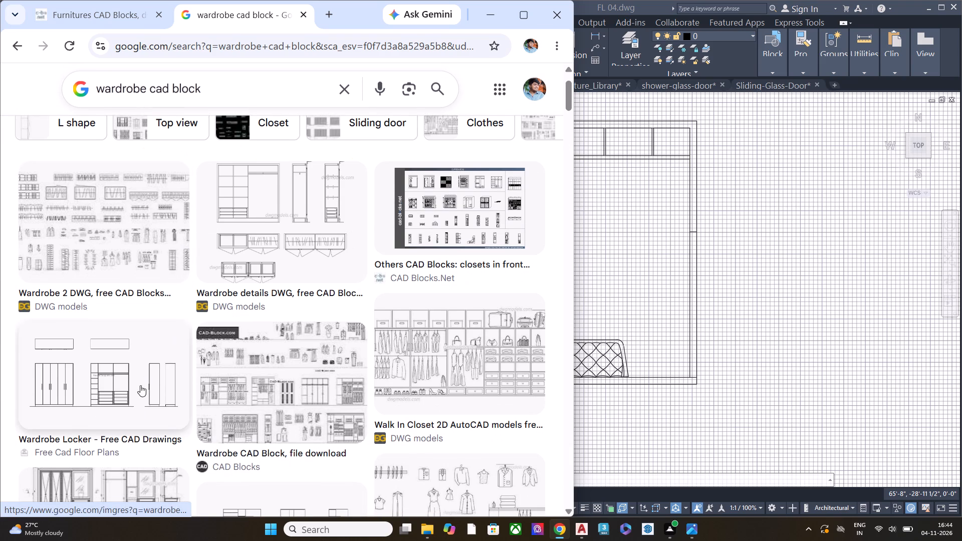
{"action": "scroll", "coordinate": [140, 387], "scroll_direction": "down", "scroll_amount": 3}
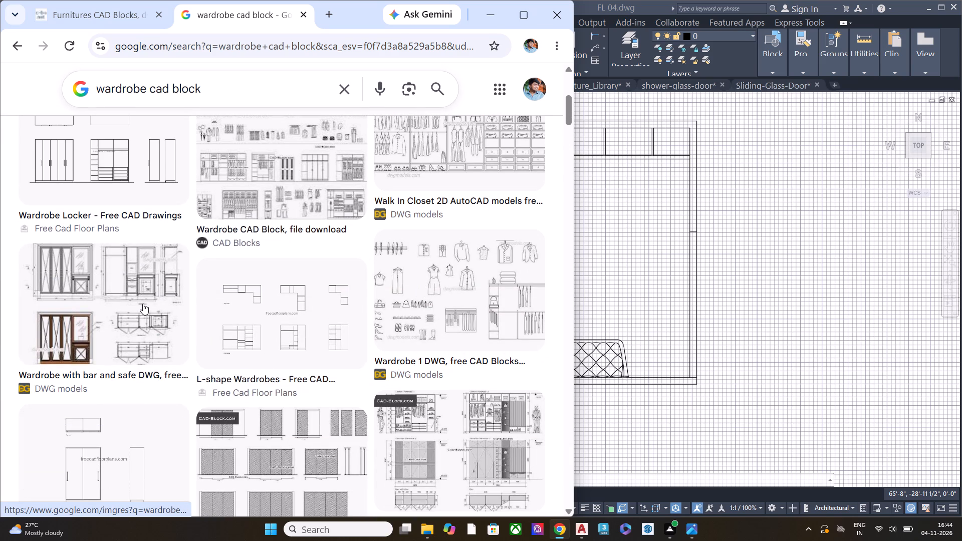
{"action": "scroll", "coordinate": [410, 229], "scroll_direction": "up", "scroll_amount": 1}
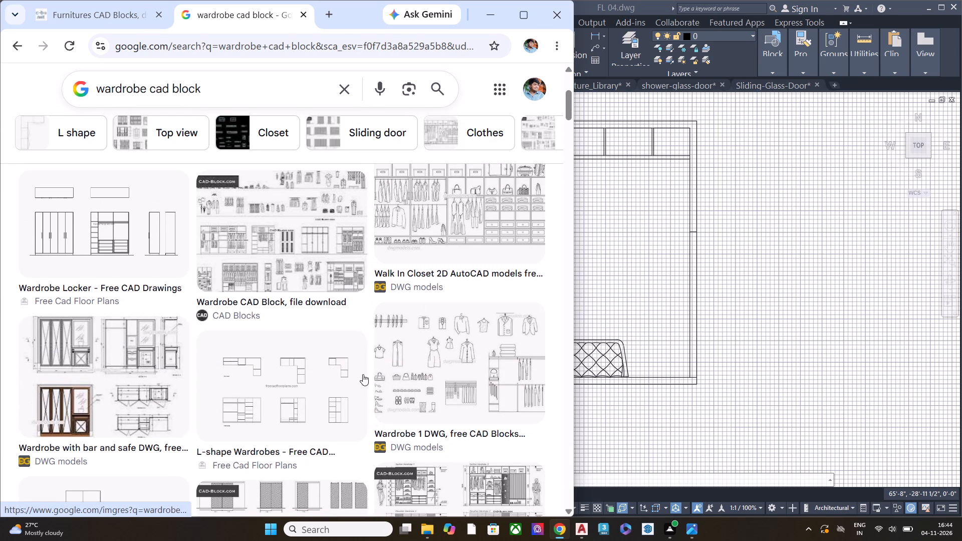
{"action": "scroll", "coordinate": [361, 375], "scroll_direction": "down", "scroll_amount": 4}
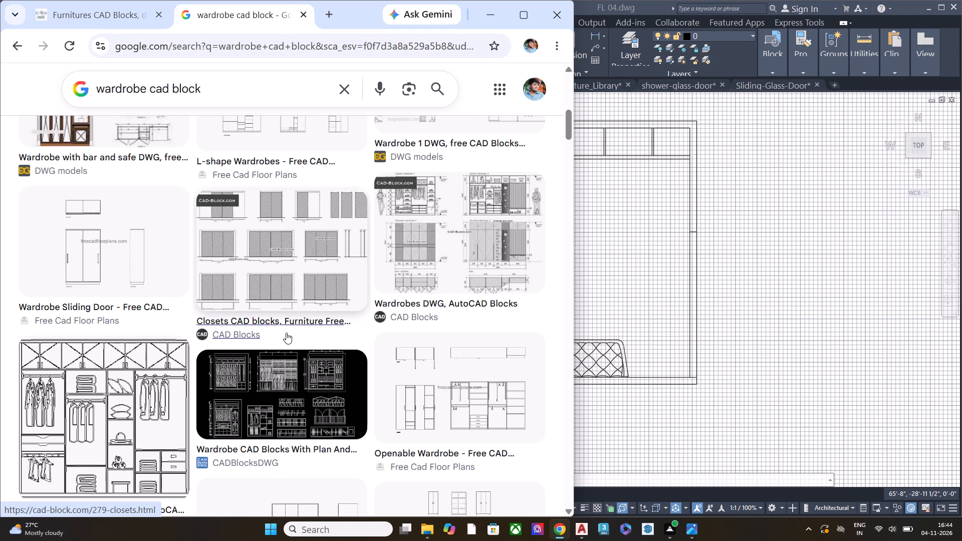
{"action": "scroll", "coordinate": [427, 208], "scroll_direction": "down", "scroll_amount": 3}
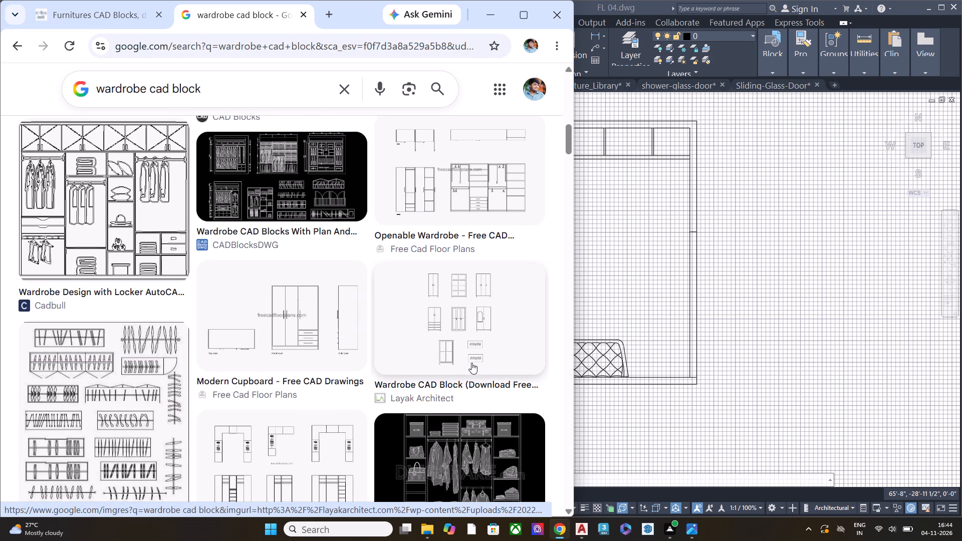
{"action": "scroll", "coordinate": [375, 329], "scroll_direction": "down", "scroll_amount": 1}
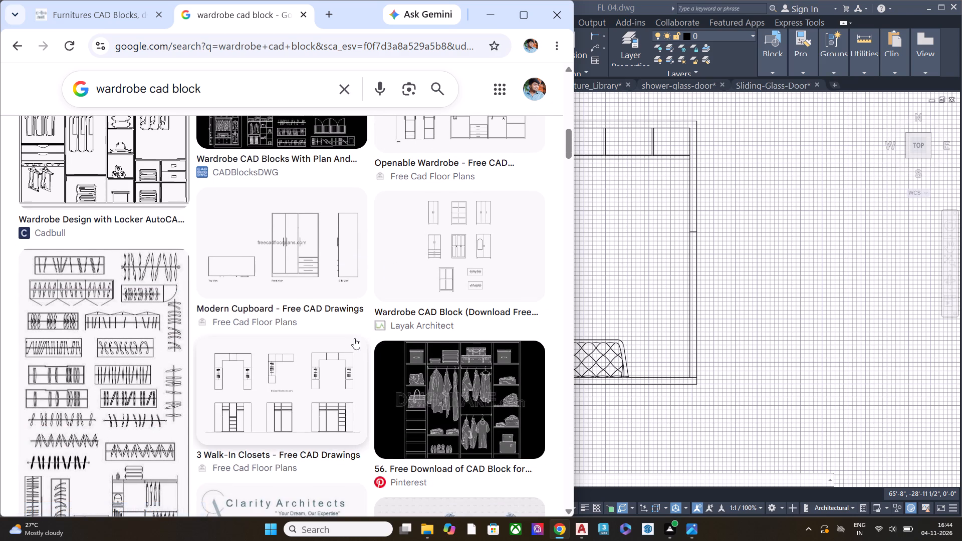
{"action": "scroll", "coordinate": [354, 338], "scroll_direction": "down", "scroll_amount": 1}
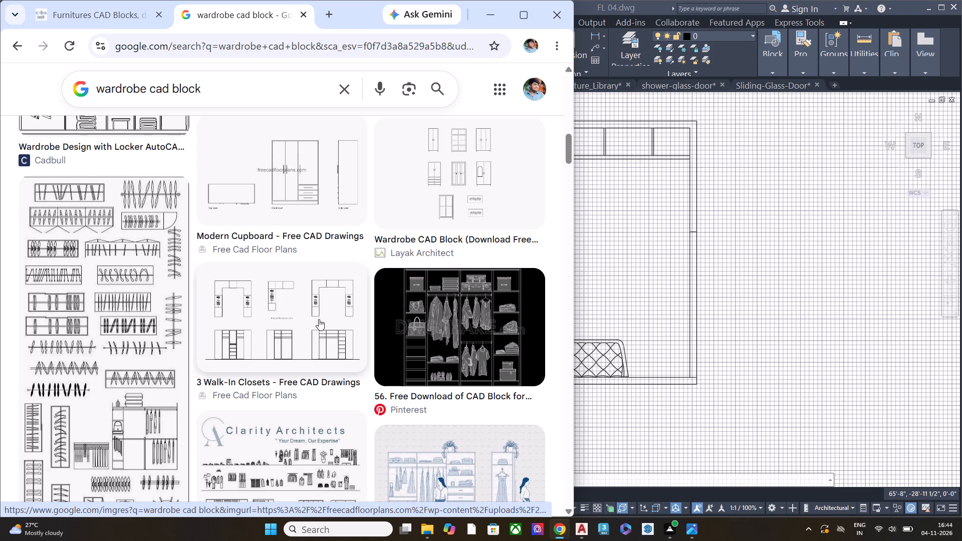
{"action": "scroll", "coordinate": [356, 306], "scroll_direction": "down", "scroll_amount": 2}
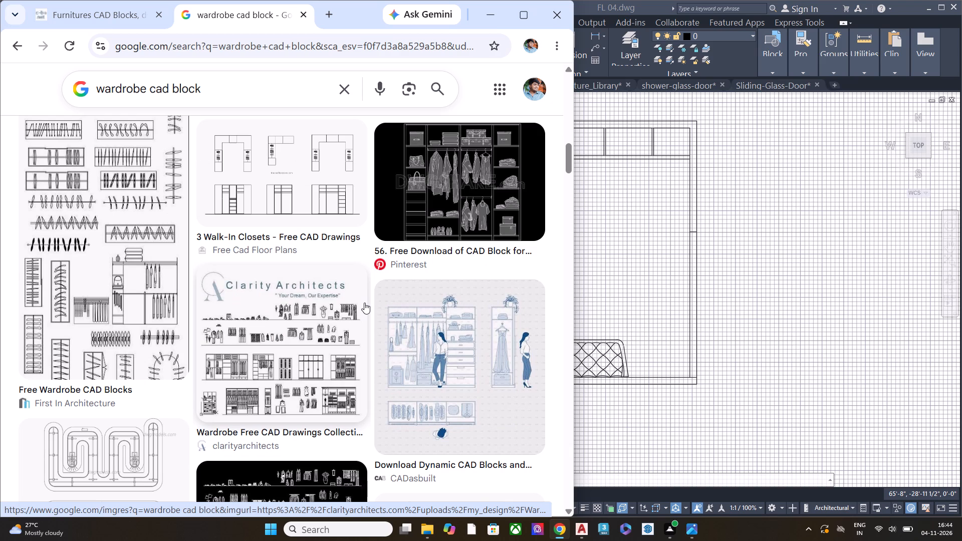
{"action": "scroll", "coordinate": [384, 320], "scroll_direction": "down", "scroll_amount": 3}
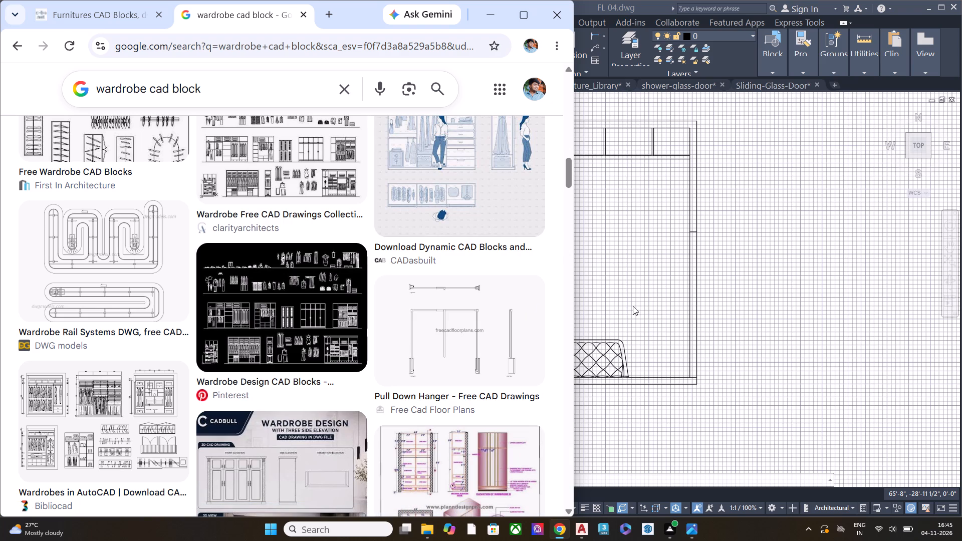
Browse further through the "wardrobe cad block" image results for a front elevation that suits the bedroom.
{"action": "scroll", "coordinate": [245, 327], "scroll_direction": "down", "scroll_amount": 3}
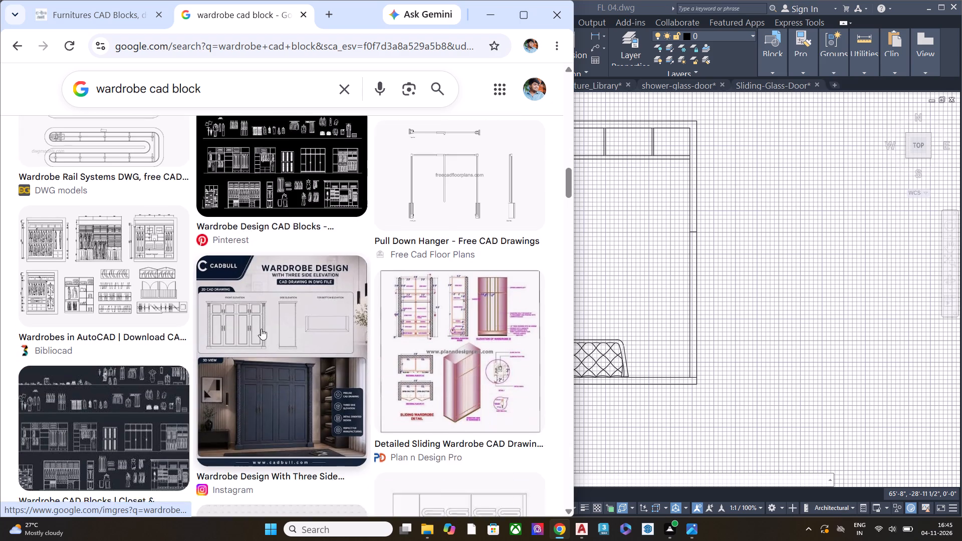
{"action": "scroll", "coordinate": [262, 328], "scroll_direction": "up", "scroll_amount": 1}
{"action": "scroll", "coordinate": [262, 328], "scroll_direction": "down", "scroll_amount": 7}
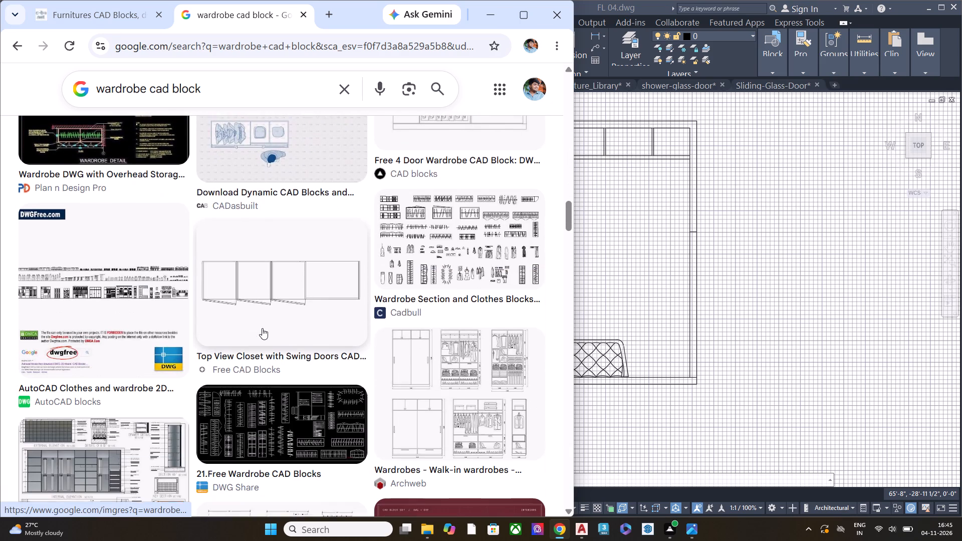
{"action": "scroll", "coordinate": [268, 321], "scroll_direction": "down", "scroll_amount": 1}
{"action": "scroll", "coordinate": [268, 321], "scroll_direction": "up", "scroll_amount": 6}
{"action": "scroll", "coordinate": [268, 321], "scroll_direction": "down", "scroll_amount": 1}
{"action": "scroll", "coordinate": [268, 321], "scroll_direction": "up", "scroll_amount": 4}
{"action": "scroll", "coordinate": [268, 321], "scroll_direction": "down", "scroll_amount": 1}
{"action": "scroll", "coordinate": [268, 321], "scroll_direction": "up", "scroll_amount": 13}
{"action": "scroll", "coordinate": [269, 320], "scroll_direction": "down", "scroll_amount": 2}
{"action": "scroll", "coordinate": [269, 320], "scroll_direction": "up", "scroll_amount": 3}
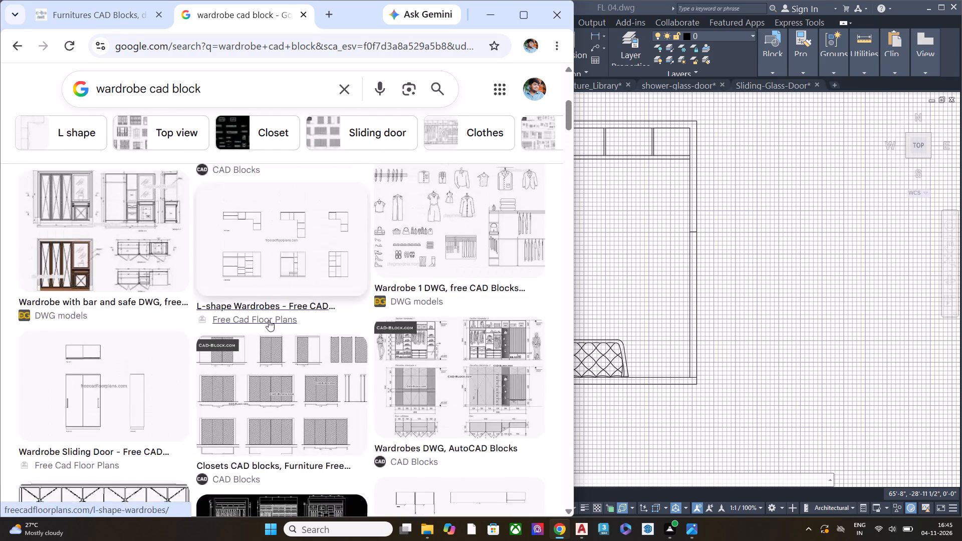
{"action": "scroll", "coordinate": [269, 320], "scroll_direction": "down", "scroll_amount": 4}
{"action": "scroll", "coordinate": [269, 320], "scroll_direction": "up", "scroll_amount": 2}
{"action": "scroll", "coordinate": [269, 320], "scroll_direction": "down", "scroll_amount": 1}
{"action": "scroll", "coordinate": [269, 320], "scroll_direction": "up", "scroll_amount": 3}
{"action": "scroll", "coordinate": [269, 320], "scroll_direction": "down", "scroll_amount": 1}
{"action": "scroll", "coordinate": [269, 320], "scroll_direction": "up", "scroll_amount": 3}
{"action": "scroll", "coordinate": [269, 320], "scroll_direction": "down", "scroll_amount": 5}
{"action": "scroll", "coordinate": [269, 320], "scroll_direction": "up", "scroll_amount": 2}
{"action": "scroll", "coordinate": [269, 320], "scroll_direction": "down", "scroll_amount": 1}
{"action": "scroll", "coordinate": [269, 320], "scroll_direction": "up", "scroll_amount": 6}
{"action": "scroll", "coordinate": [269, 320], "scroll_direction": "down", "scroll_amount": 1}
{"action": "scroll", "coordinate": [269, 320], "scroll_direction": "up", "scroll_amount": 8}
{"action": "scroll", "coordinate": [269, 320], "scroll_direction": "down", "scroll_amount": 1}
{"action": "scroll", "coordinate": [269, 320], "scroll_direction": "up", "scroll_amount": 2}
{"action": "scroll", "coordinate": [269, 320], "scroll_direction": "down", "scroll_amount": 1}
{"action": "scroll", "coordinate": [269, 320], "scroll_direction": "up", "scroll_amount": 2}
{"action": "scroll", "coordinate": [269, 320], "scroll_direction": "down", "scroll_amount": 2}
{"action": "scroll", "coordinate": [269, 320], "scroll_direction": "up", "scroll_amount": 2}
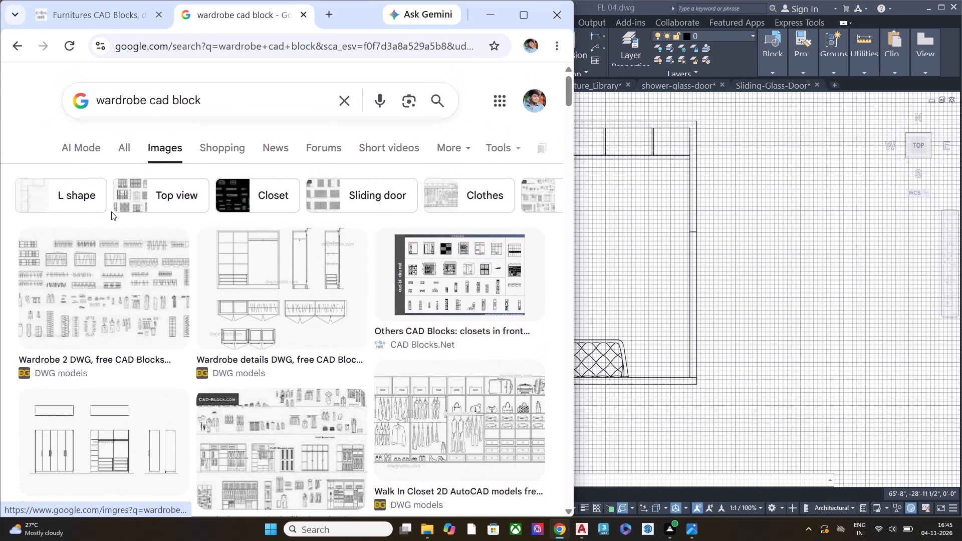
Switch to the general web results and check the DWG models Wardrobe 2 and cad-block.com Wardrobe pages.
{"action": "left_click", "coordinate": [118, 149]}
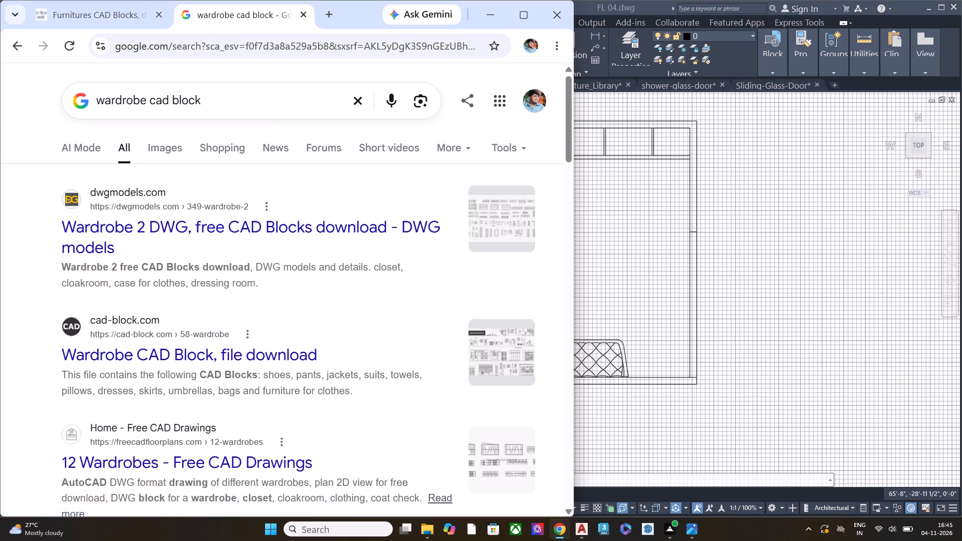
{"action": "left_click", "coordinate": [170, 232]}
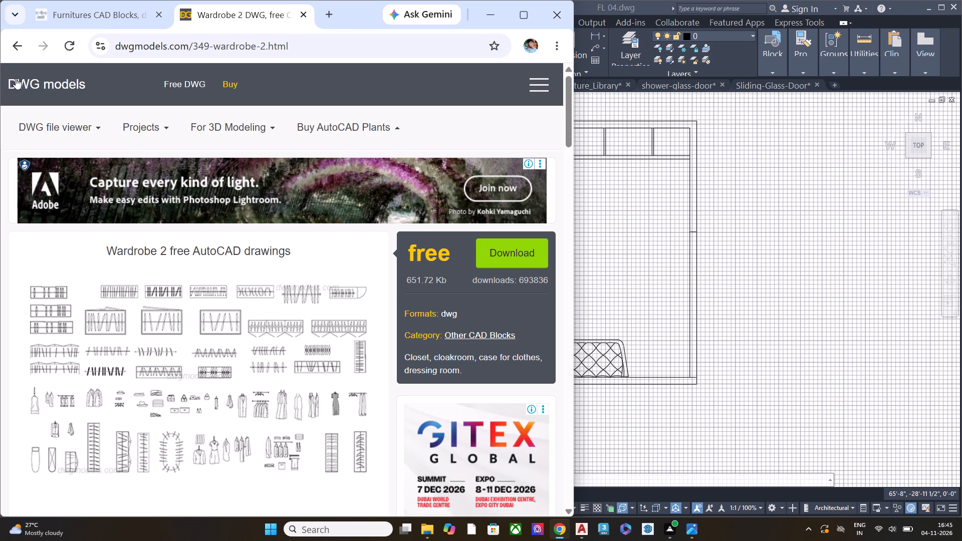
{"action": "left_click", "coordinate": [13, 43]}
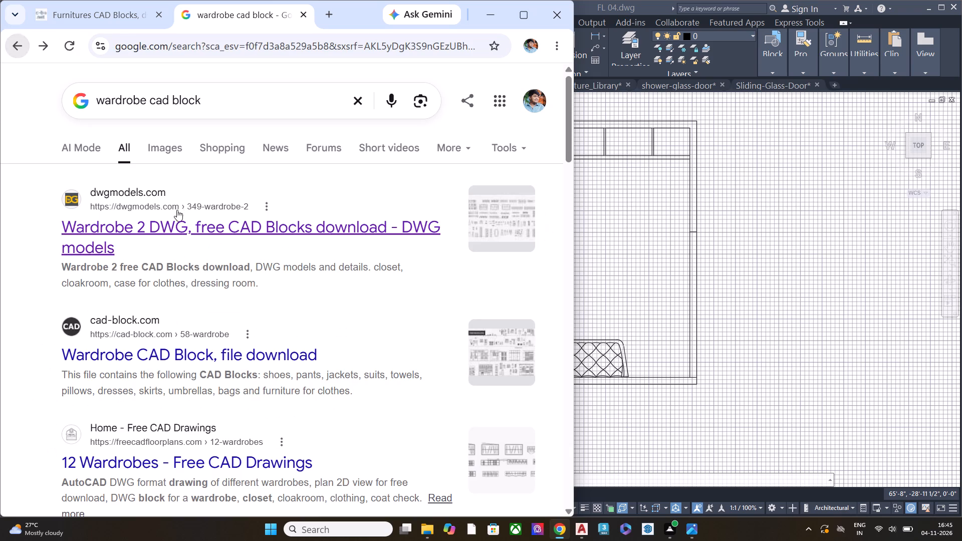
{"action": "left_click", "coordinate": [209, 349]}
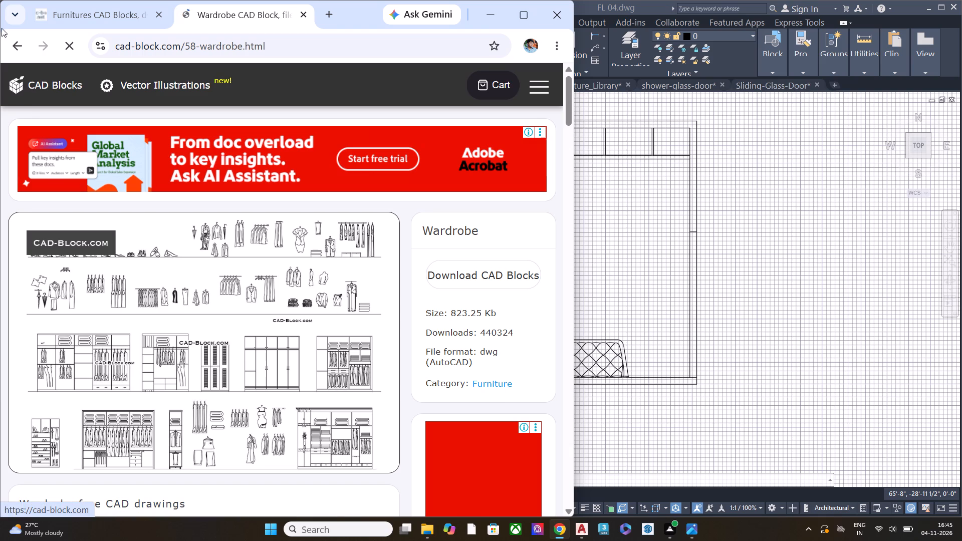
{"action": "left_click", "coordinate": [20, 41]}
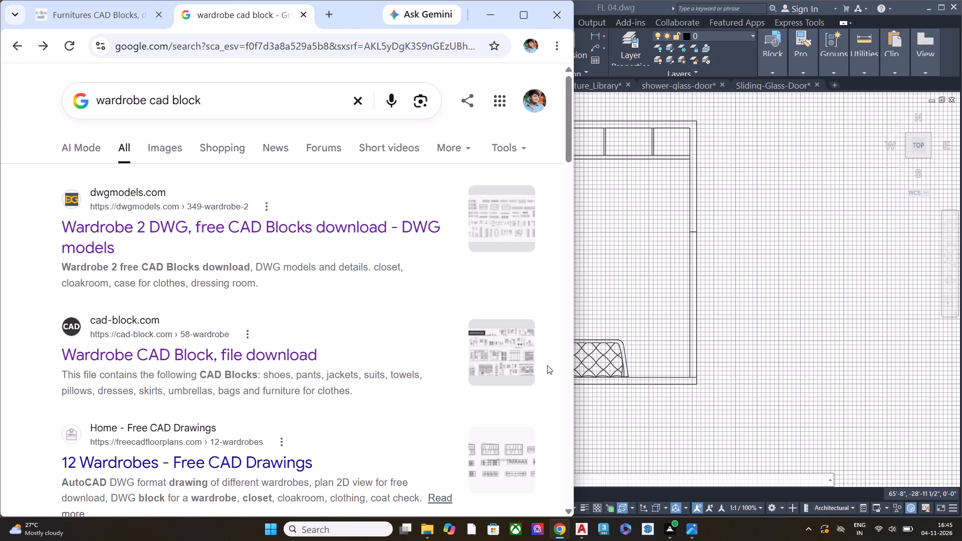
Open the 12 Wardrobes page on Free CAD Drawings and look through its blocks and the other recommended drawings.
{"action": "scroll", "coordinate": [291, 283], "scroll_direction": "down", "scroll_amount": 1}
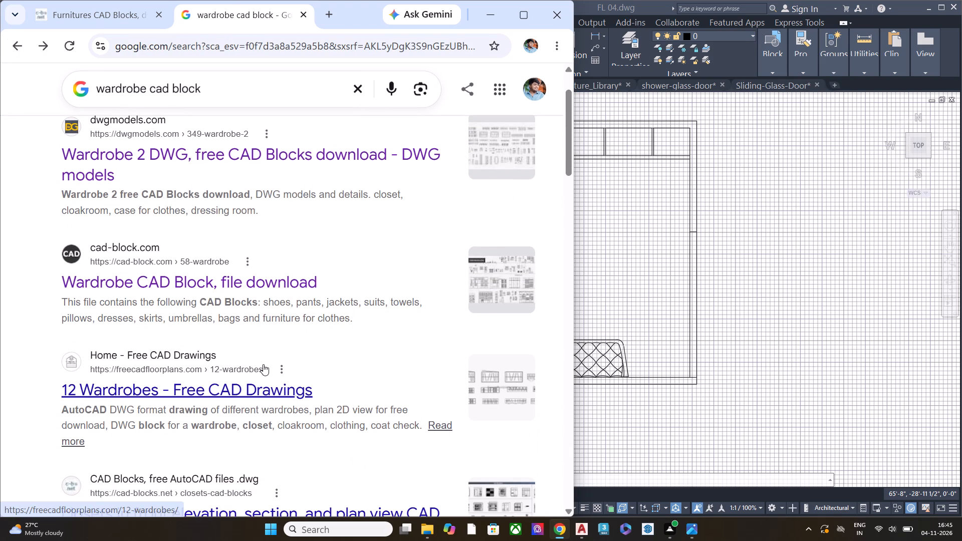
{"action": "left_click", "coordinate": [263, 386]}
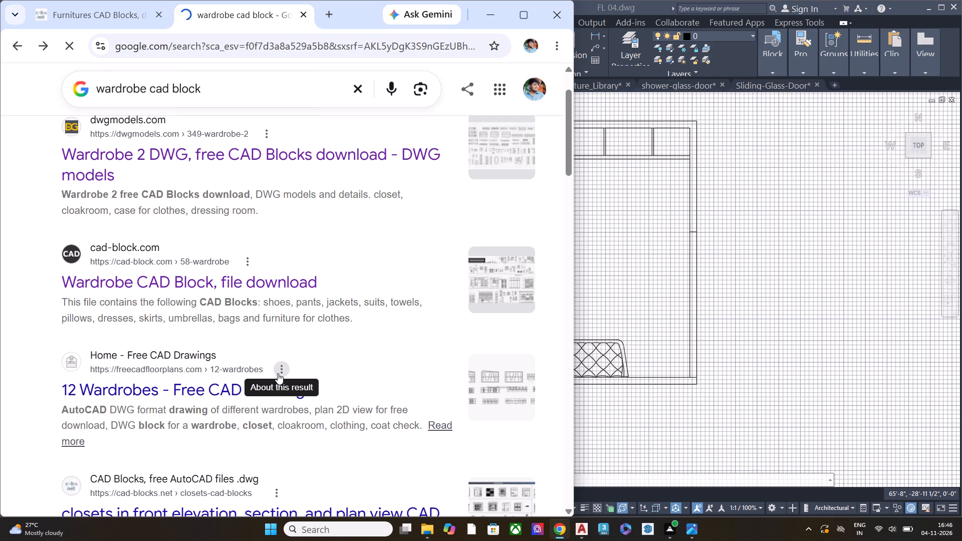
{"action": "left_click", "coordinate": [220, 395]}
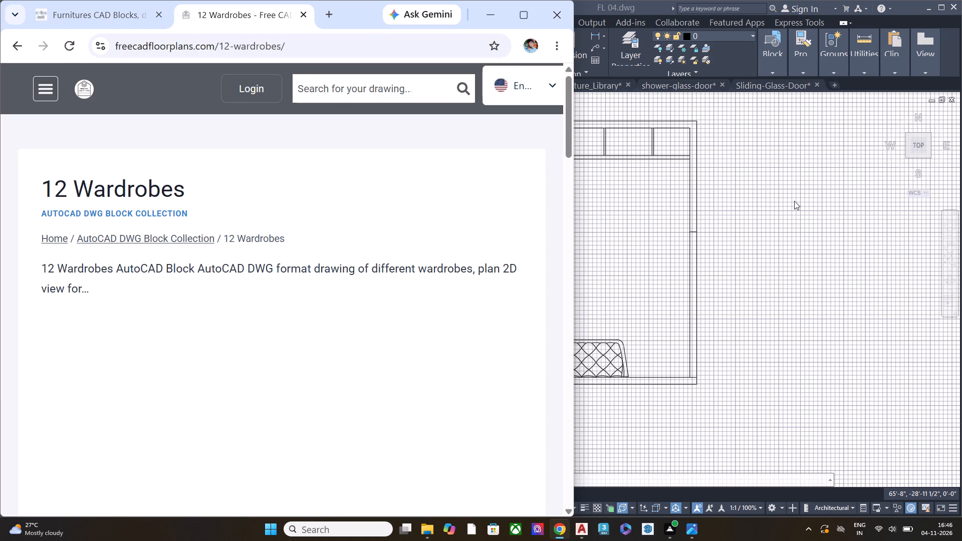
{"action": "scroll", "coordinate": [307, 287], "scroll_direction": "down", "scroll_amount": 5}
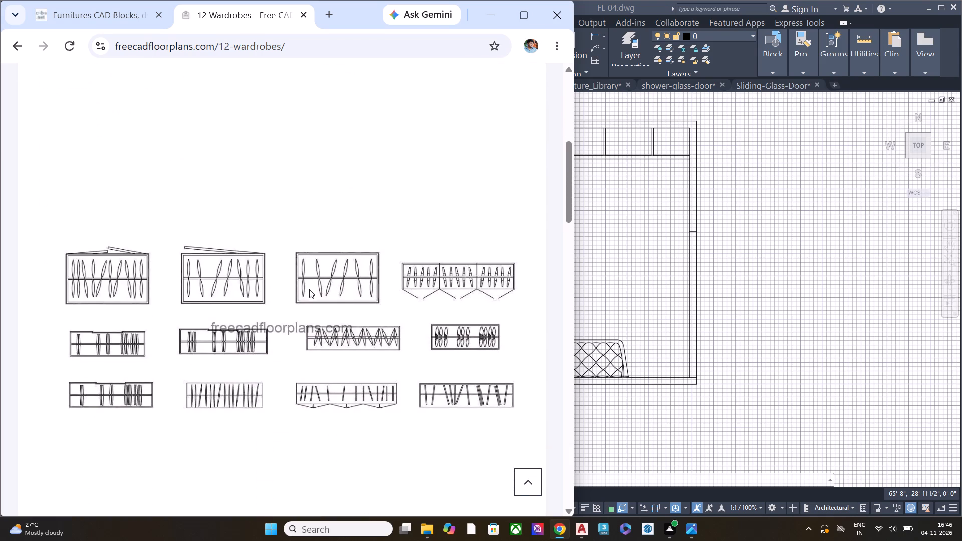
{"action": "scroll", "coordinate": [328, 312], "scroll_direction": "down", "scroll_amount": 9}
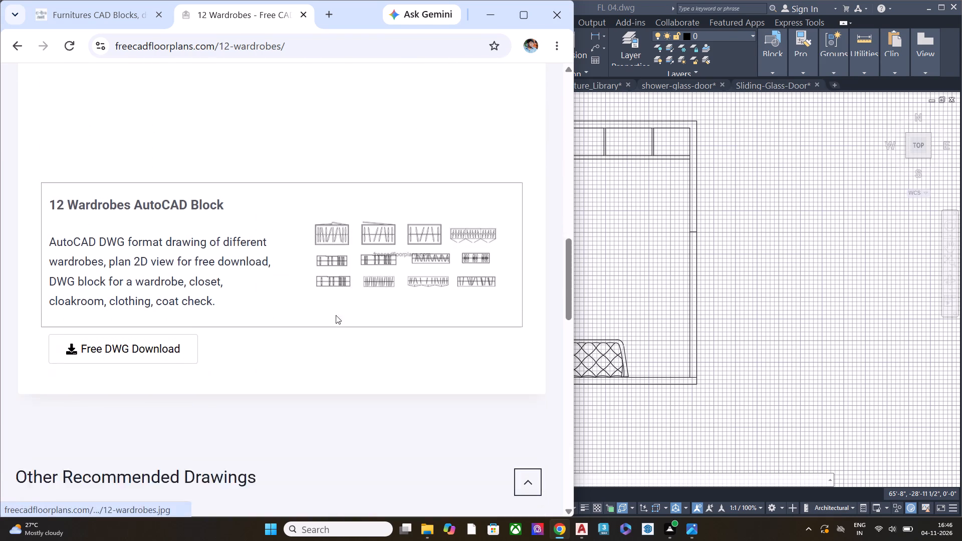
{"action": "scroll", "coordinate": [336, 315], "scroll_direction": "down", "scroll_amount": 11}
{"action": "scroll", "coordinate": [336, 315], "scroll_direction": "up", "scroll_amount": 6}
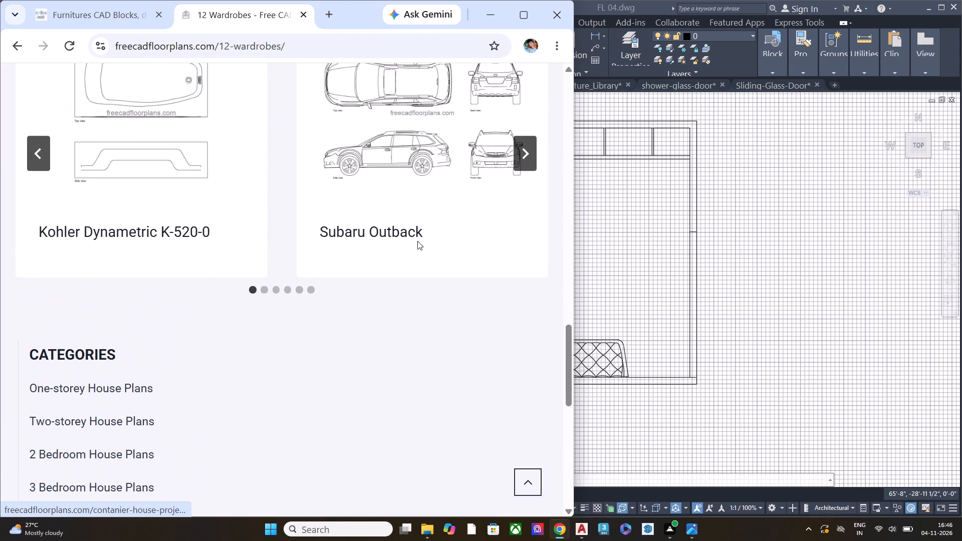
{"action": "left_click", "coordinate": [530, 158]}
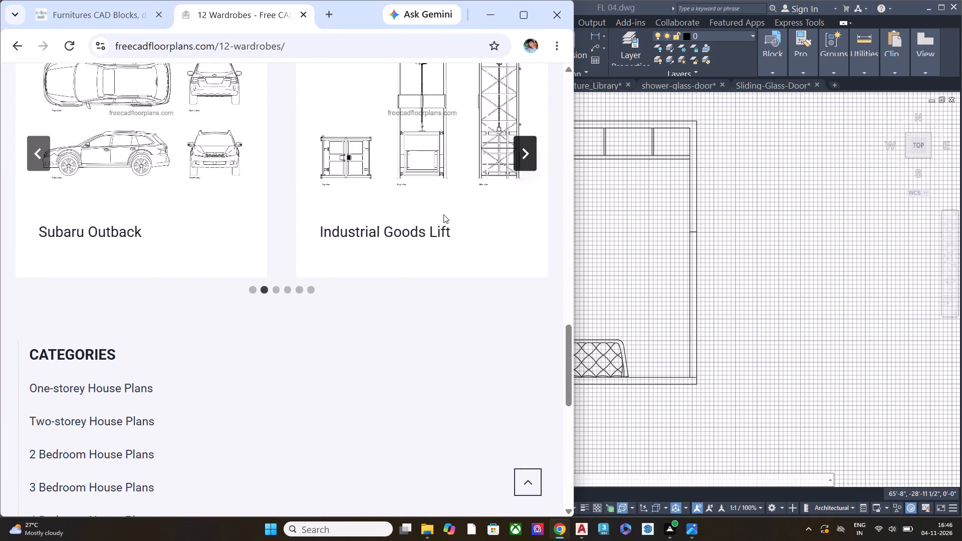
{"action": "scroll", "coordinate": [443, 214], "scroll_direction": "up", "scroll_amount": 2}
{"action": "left_click", "coordinate": [530, 300]}
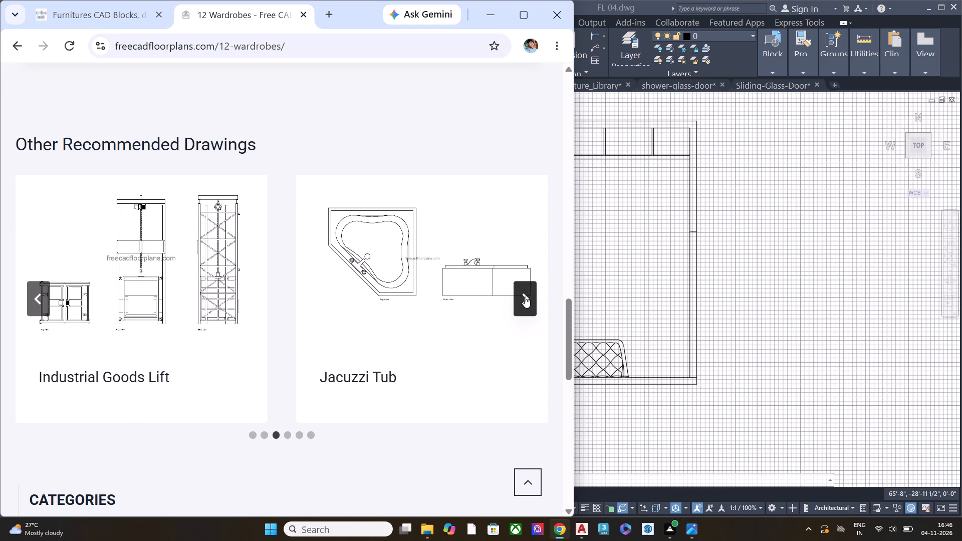
{"action": "left_click", "coordinate": [522, 297]}
{"action": "left_click", "coordinate": [522, 297]}
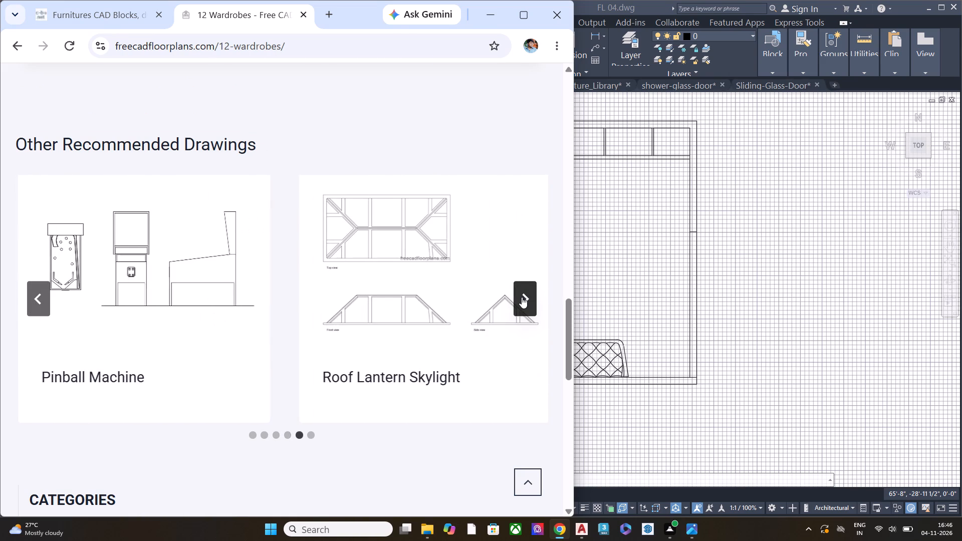
{"action": "left_click", "coordinate": [522, 297]}
{"action": "left_click", "coordinate": [522, 297]}
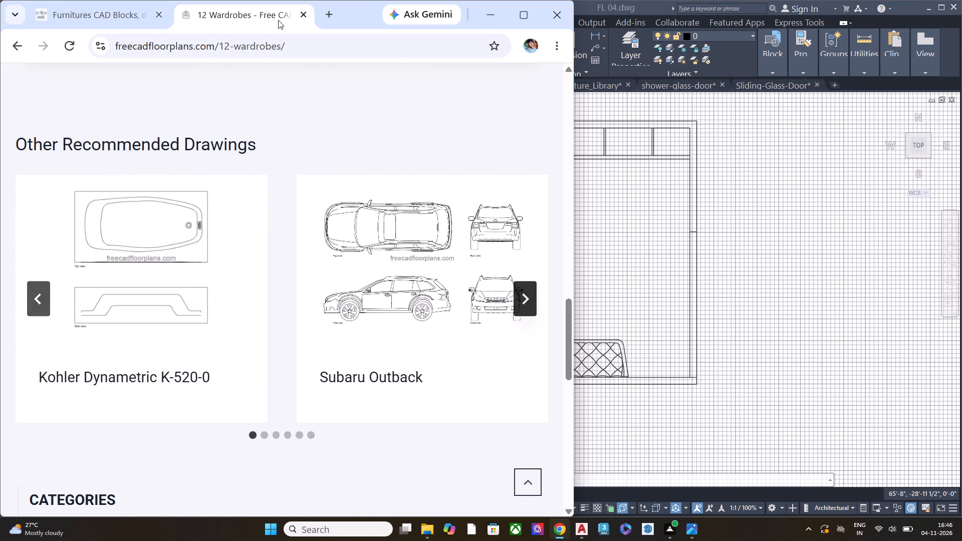
Close the 12 Wardrobes page and the old bed search, and search again for "wardrobe cad block" in a new tab.
{"action": "left_click", "coordinate": [301, 15]}
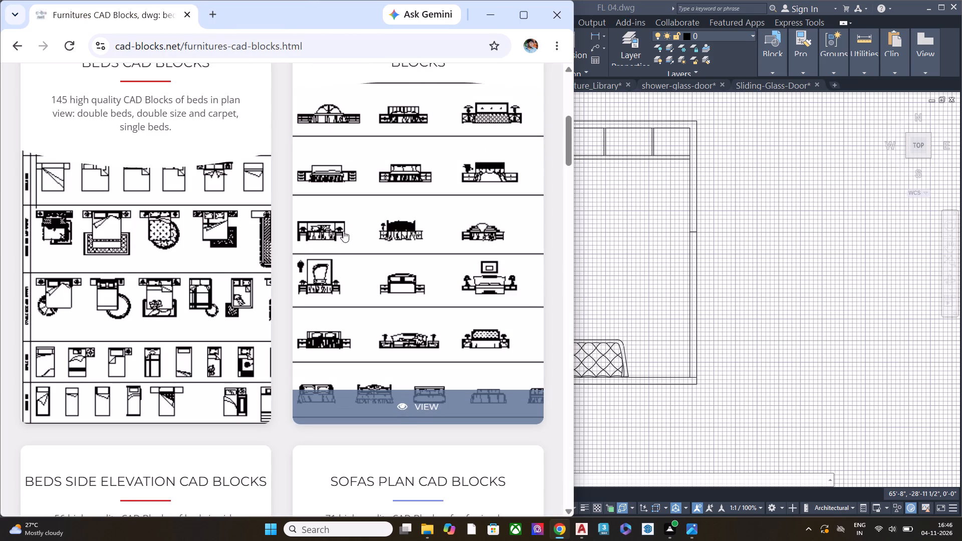
{"action": "scroll", "coordinate": [367, 255], "scroll_direction": "down", "scroll_amount": 7}
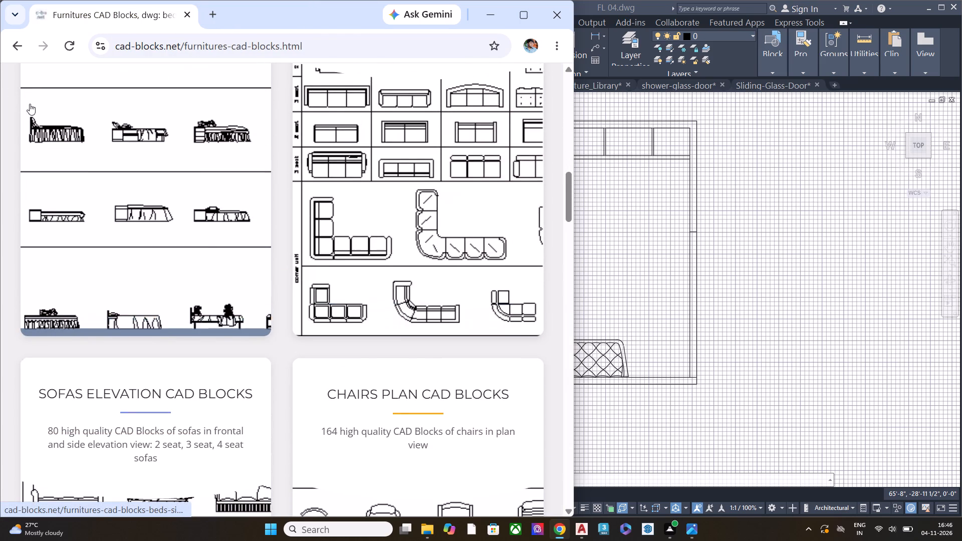
{"action": "left_click", "coordinate": [17, 44]}
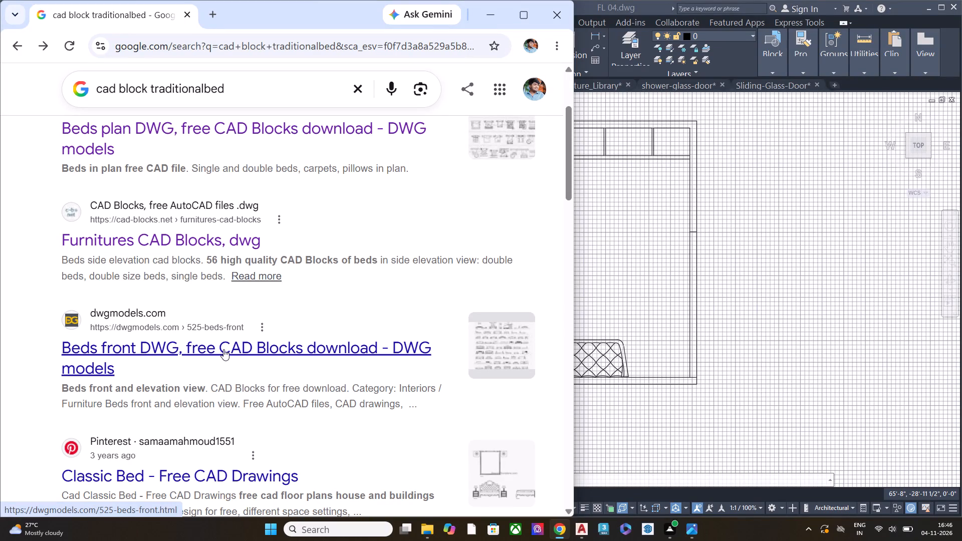
{"action": "scroll", "coordinate": [255, 280], "scroll_direction": "down", "scroll_amount": 3}
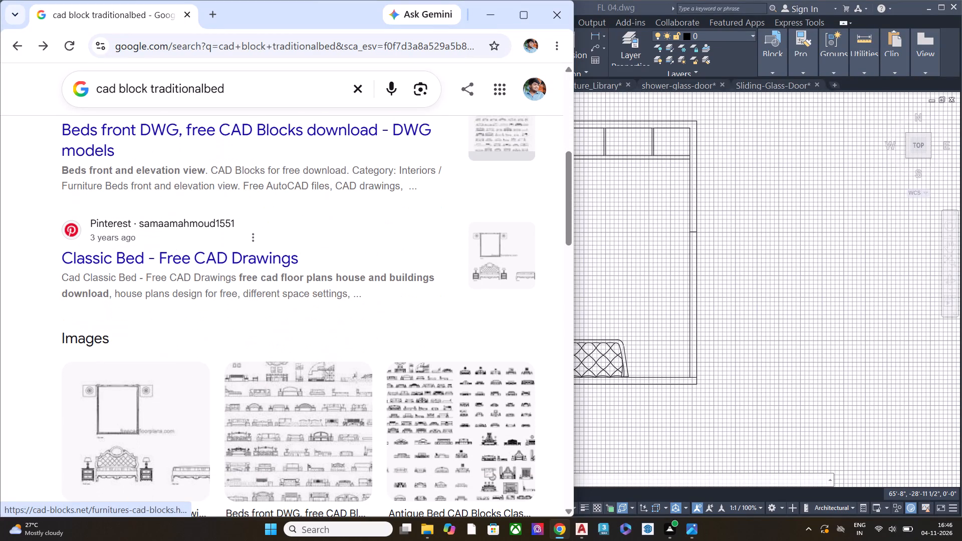
{"action": "left_click", "coordinate": [207, 18]}
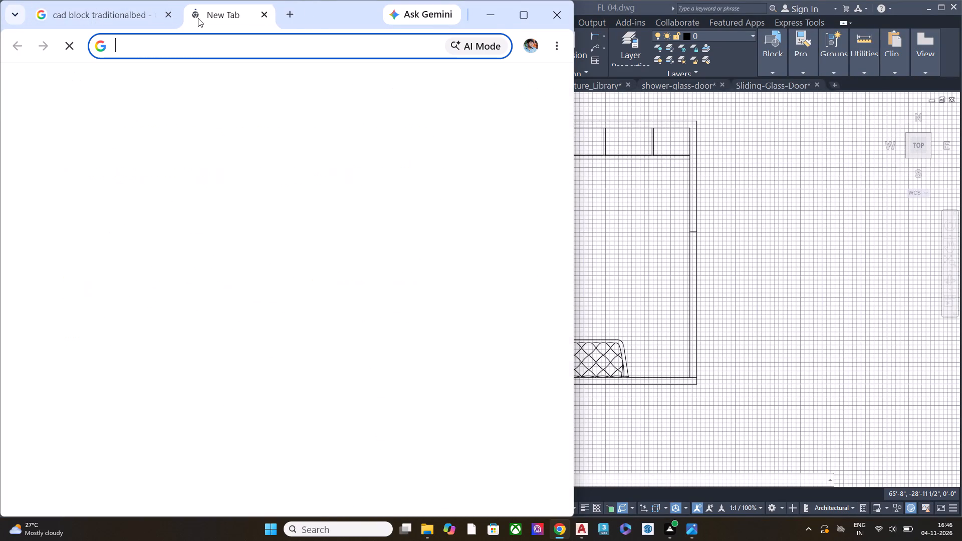
{"action": "left_click", "coordinate": [156, 16]}
{"action": "left_click", "coordinate": [200, 286]}
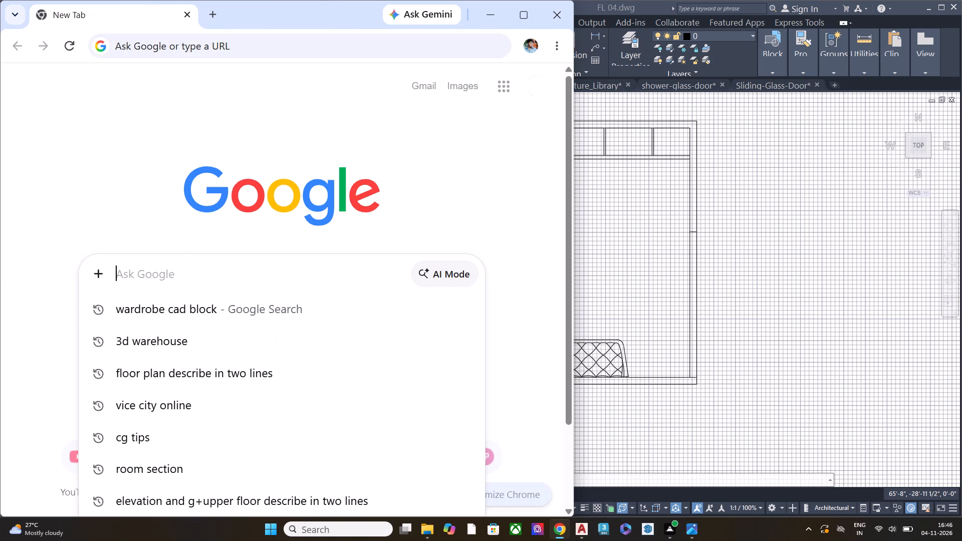
{"action": "left_click", "coordinate": [199, 309]}
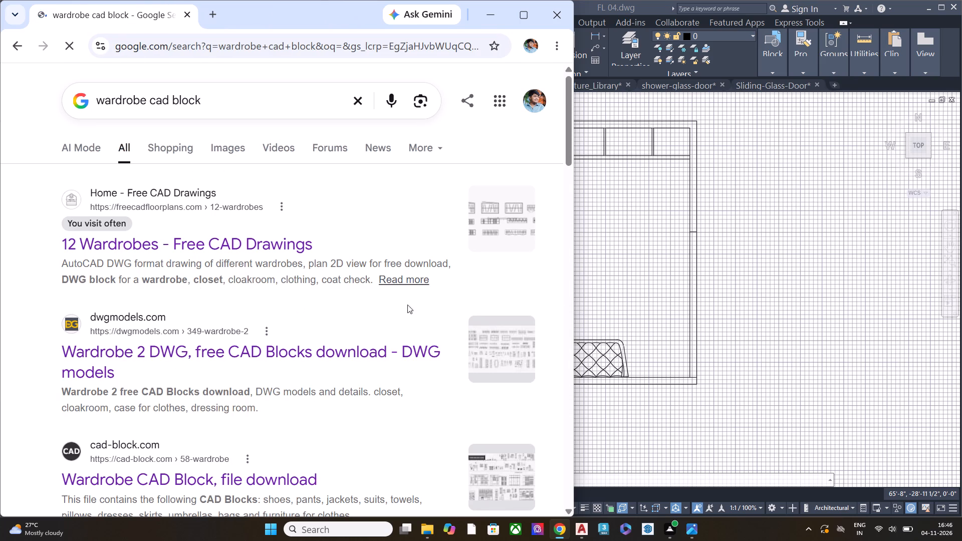
Look through the web results for "wardrobe cad block" for a source offering wardrobe elevations.
{"action": "scroll", "coordinate": [414, 317], "scroll_direction": "down", "scroll_amount": 2}
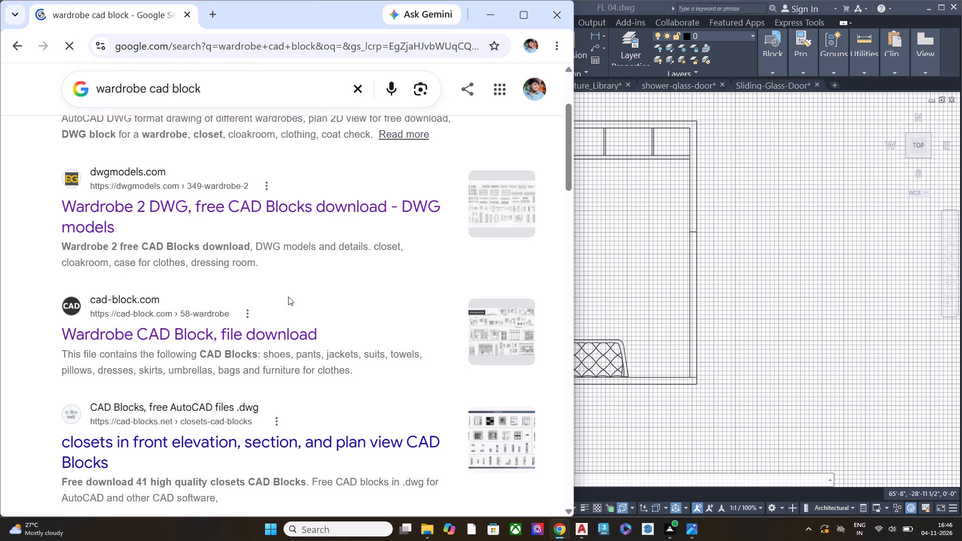
{"action": "scroll", "coordinate": [320, 394], "scroll_direction": "down", "scroll_amount": 3}
{"action": "scroll", "coordinate": [203, 353], "scroll_direction": "down", "scroll_amount": 3}
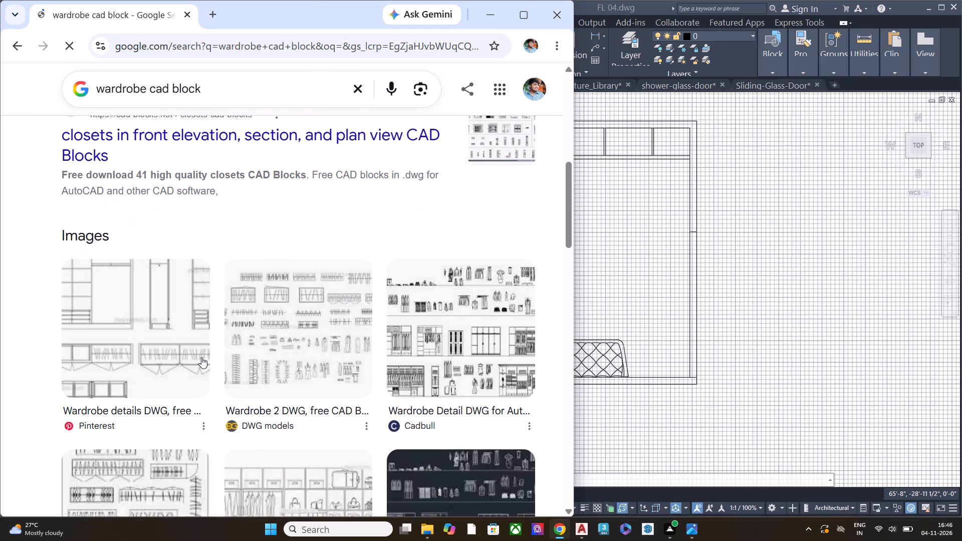
{"action": "scroll", "coordinate": [201, 357], "scroll_direction": "down", "scroll_amount": 1}
{"action": "scroll", "coordinate": [305, 343], "scroll_direction": "down", "scroll_amount": 7}
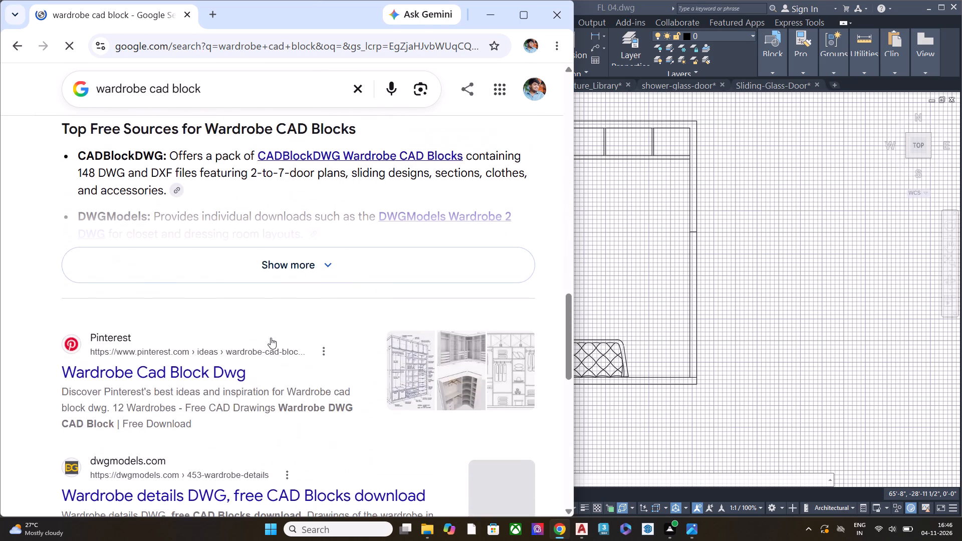
{"action": "scroll", "coordinate": [271, 338], "scroll_direction": "down", "scroll_amount": 2}
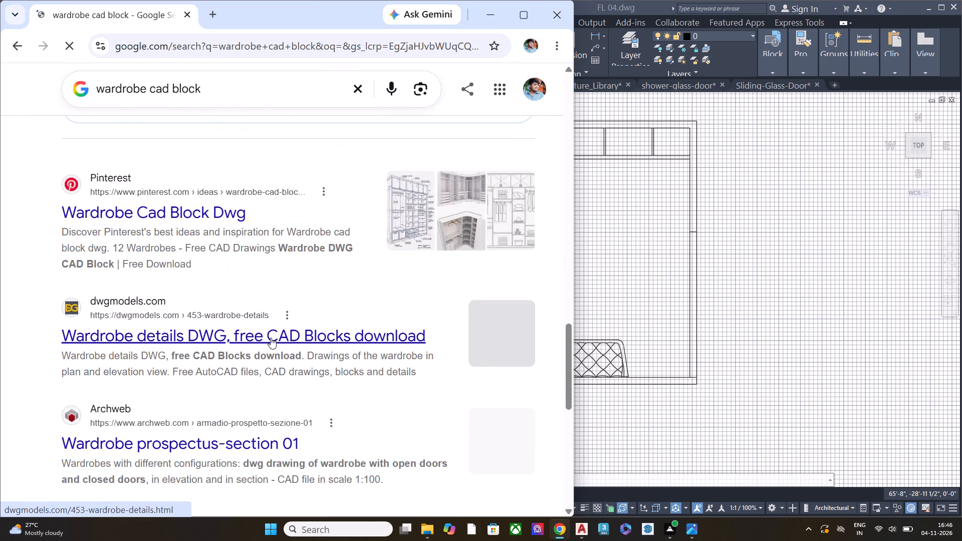
{"action": "scroll", "coordinate": [269, 338], "scroll_direction": "up", "scroll_amount": 1}
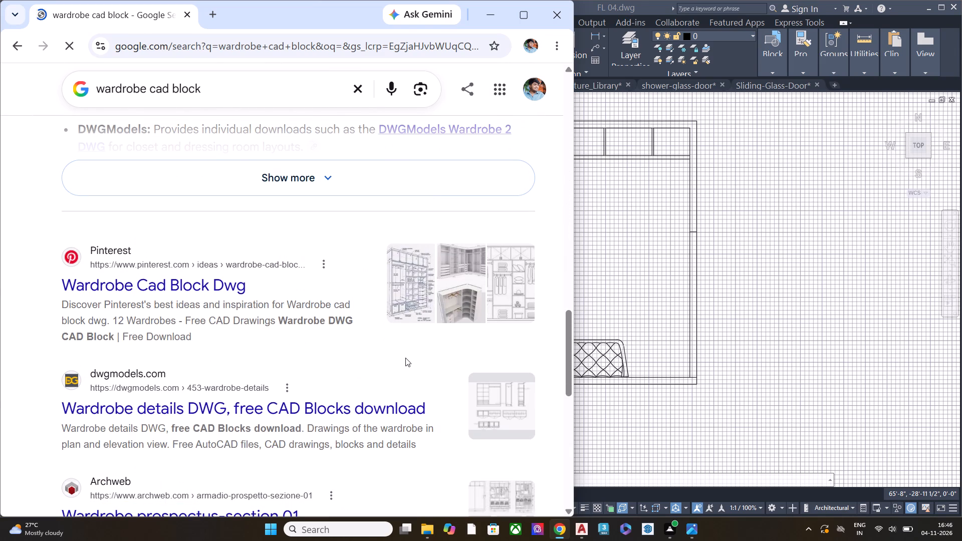
{"action": "scroll", "coordinate": [404, 361], "scroll_direction": "down", "scroll_amount": 2}
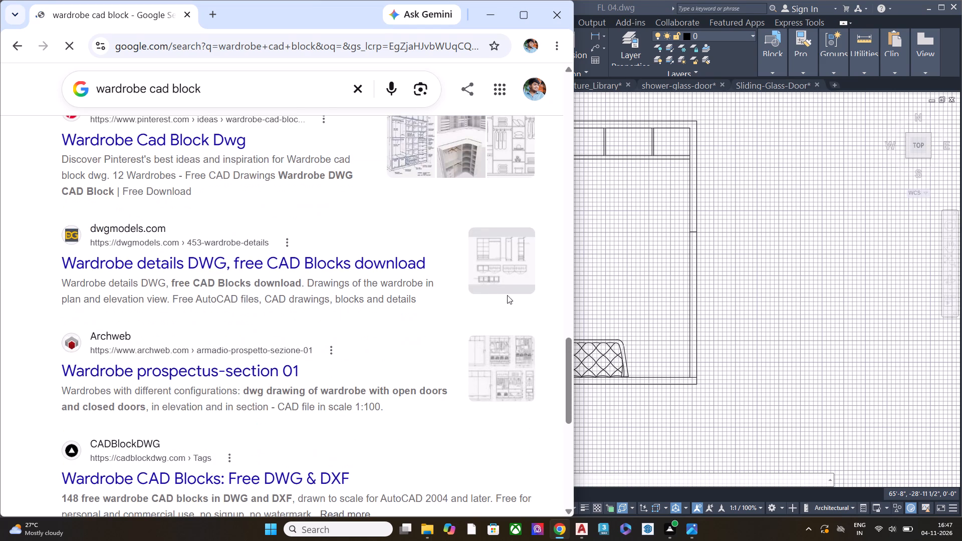
Open the Wardrobe details page on DWG models and examine its drawings and the related wardrobe models.
{"action": "left_click", "coordinate": [486, 286]}
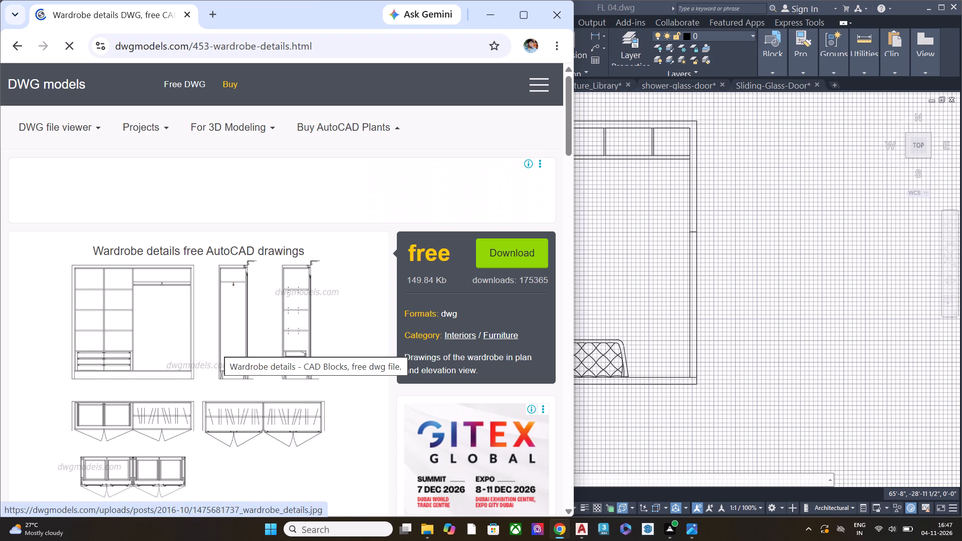
{"action": "scroll", "coordinate": [217, 346], "scroll_direction": "down", "scroll_amount": 2}
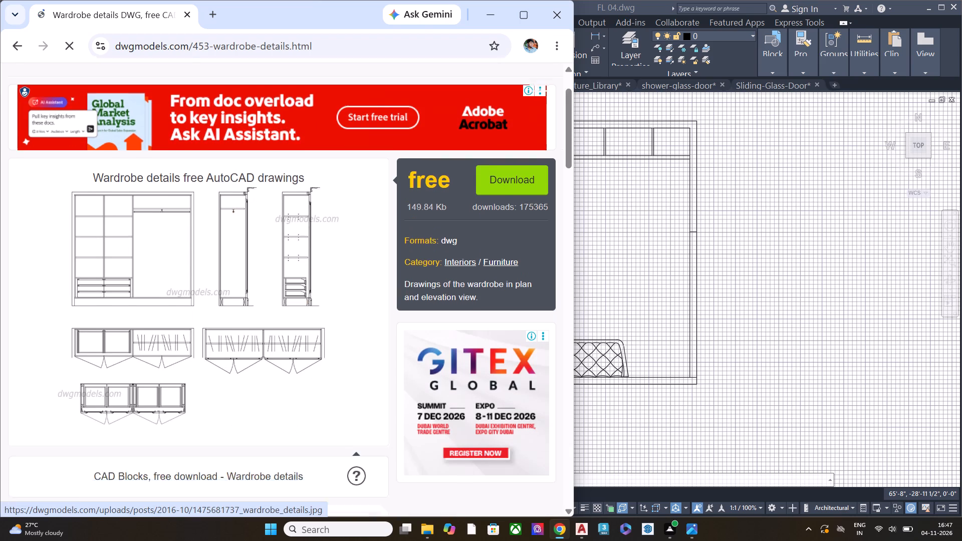
{"action": "scroll", "coordinate": [217, 347], "scroll_direction": "down", "scroll_amount": 7}
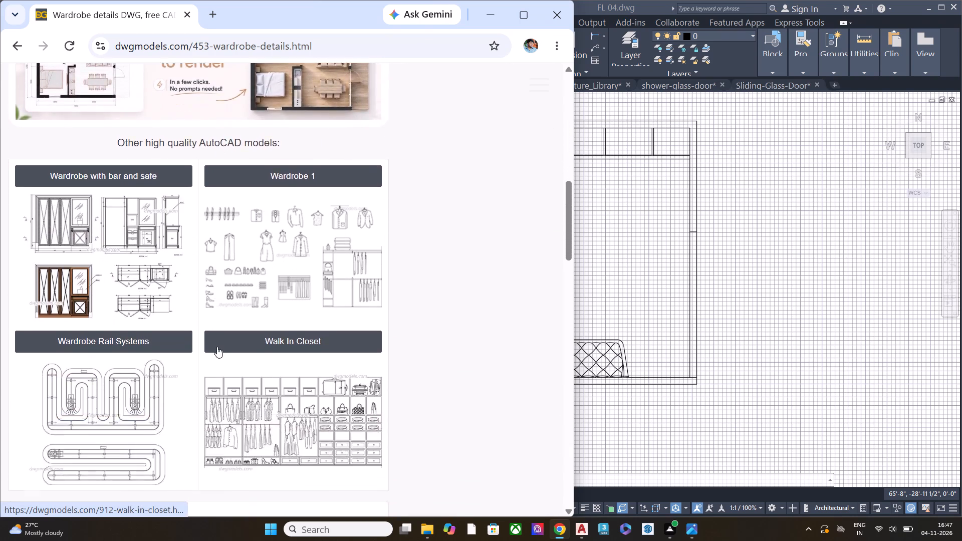
Leave the Wardrobe details page and look through the "wardrobe cad block" results again for a suitable wardrobe elevation.
{"action": "scroll", "coordinate": [218, 346], "scroll_direction": "down", "scroll_amount": 3}
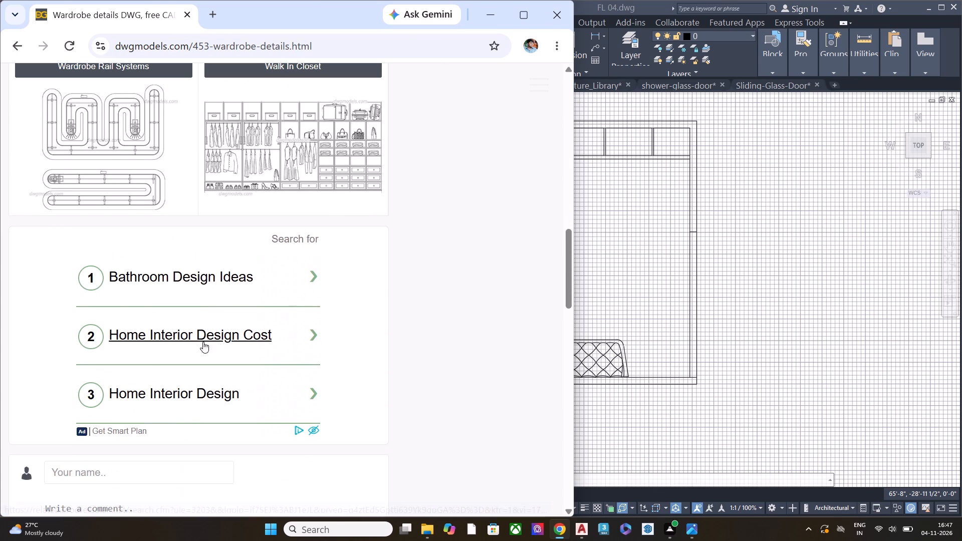
{"action": "left_click", "coordinate": [17, 51]}
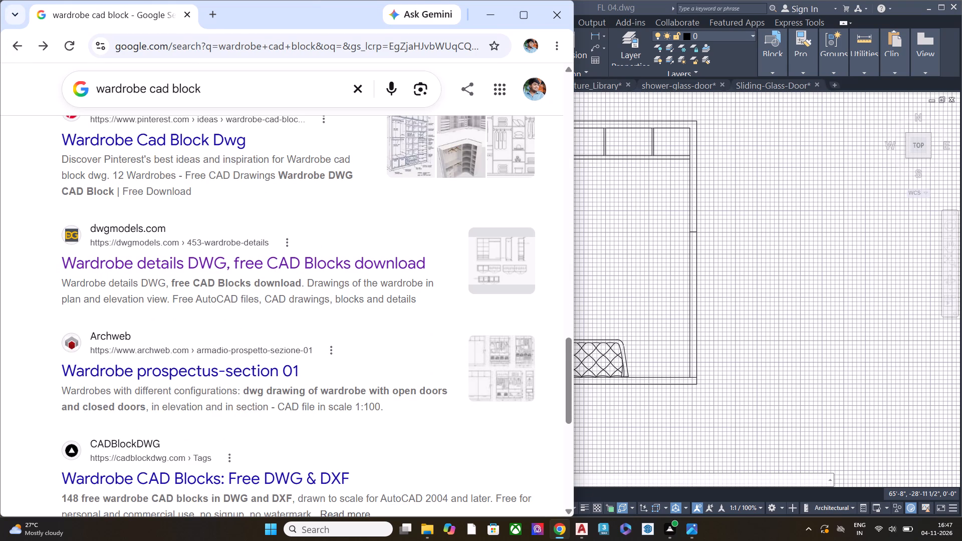
{"action": "scroll", "coordinate": [273, 394], "scroll_direction": "down", "scroll_amount": 7}
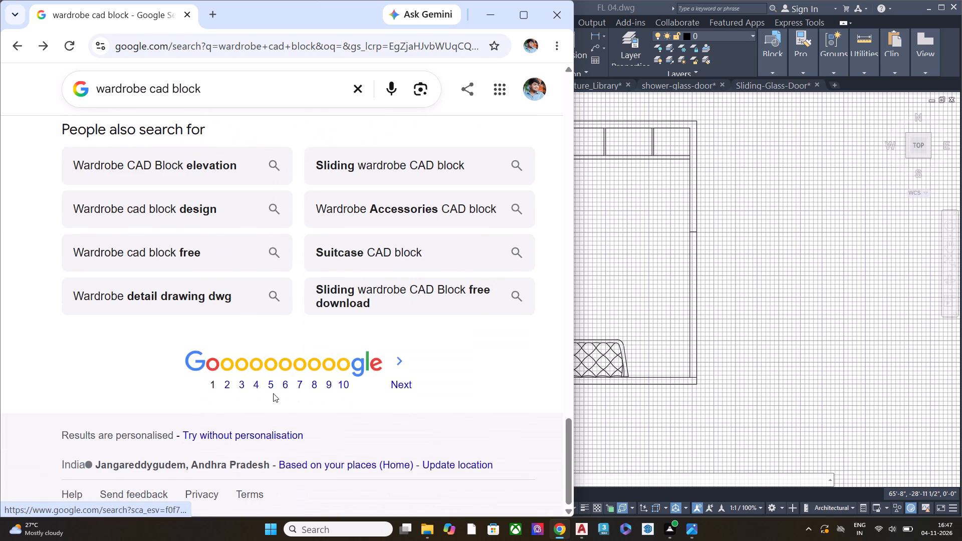
{"action": "scroll", "coordinate": [323, 365], "scroll_direction": "up", "scroll_amount": 1}
{"action": "scroll", "coordinate": [323, 365], "scroll_direction": "down", "scroll_amount": 1}
{"action": "scroll", "coordinate": [323, 365], "scroll_direction": "up", "scroll_amount": 5}
{"action": "scroll", "coordinate": [279, 365], "scroll_direction": "up", "scroll_amount": 5}
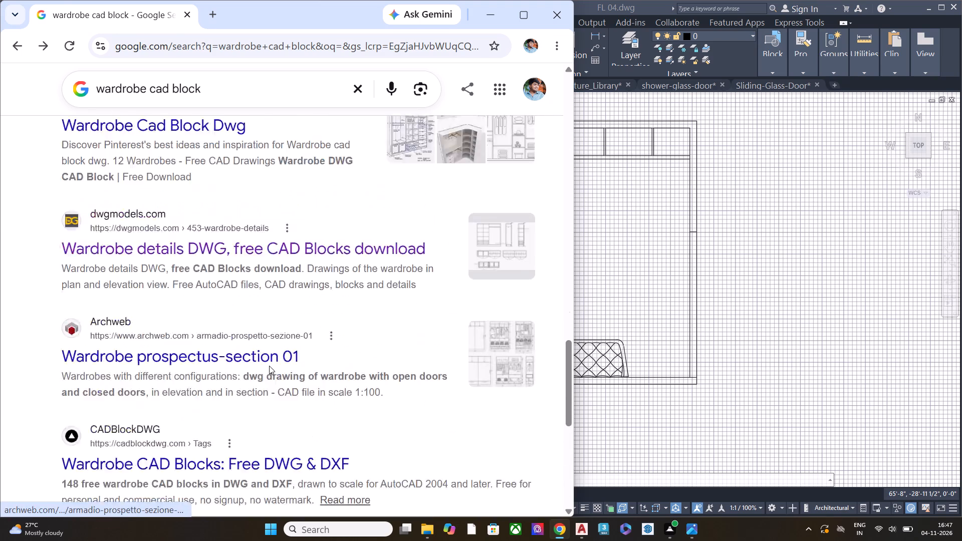
{"action": "scroll", "coordinate": [269, 366], "scroll_direction": "up", "scroll_amount": 6}
{"action": "scroll", "coordinate": [253, 376], "scroll_direction": "down", "scroll_amount": 2}
{"action": "scroll", "coordinate": [242, 284], "scroll_direction": "up", "scroll_amount": 5}
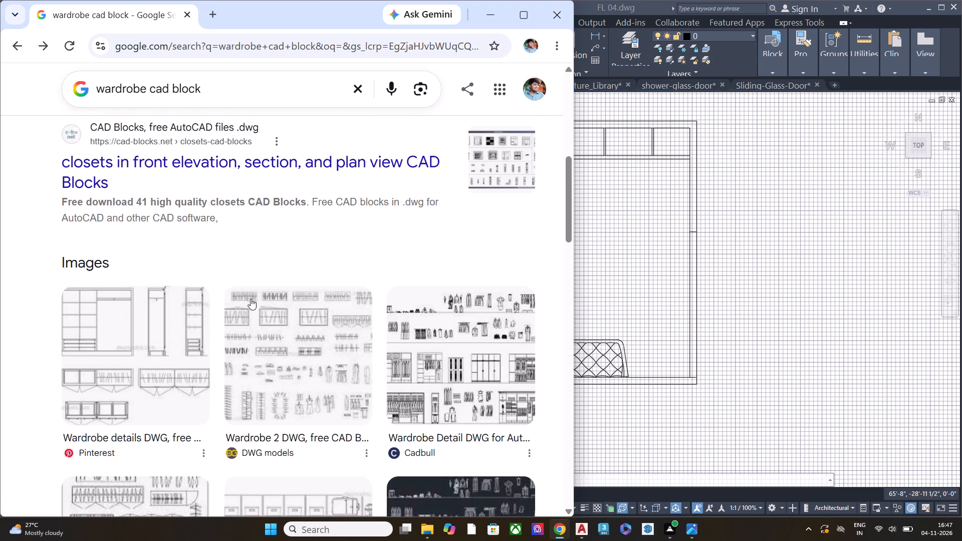
Switch back to the FL 04 drawing in AutoCAD and move the door in the bedroom elevation straight down about 6".
{"action": "left_click", "coordinate": [490, 7]}
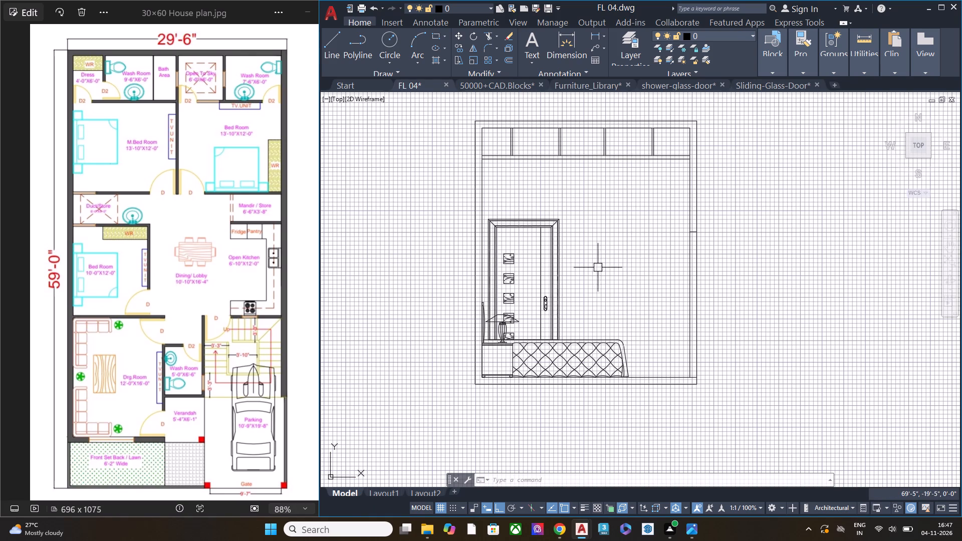
{"action": "middle_click_drag", "start_coordinate": [599, 272], "coordinate": [574, 361]}
{"action": "scroll", "coordinate": [586, 280], "scroll_direction": "up", "scroll_amount": 1}
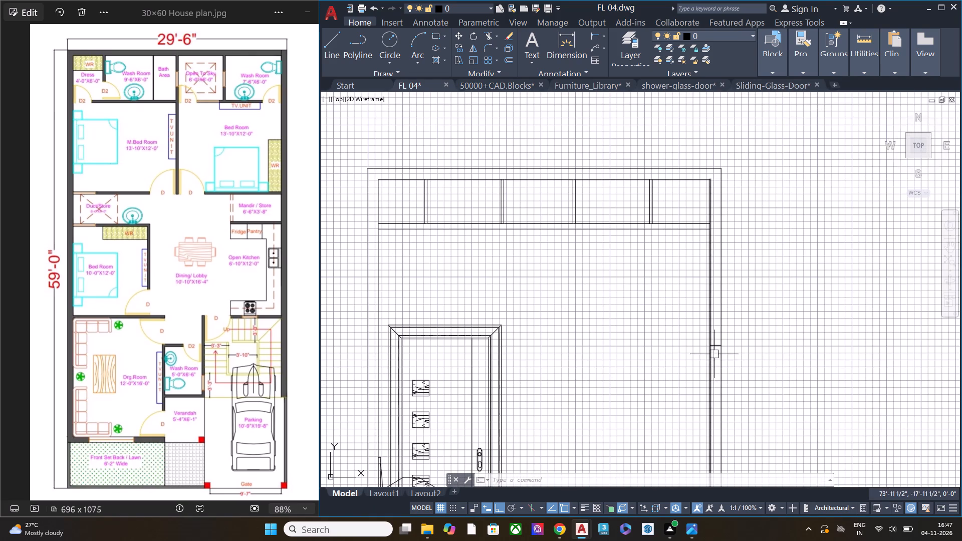
{"action": "scroll", "coordinate": [566, 308], "scroll_direction": "down", "scroll_amount": 2}
{"action": "key", "text": "Escape"}
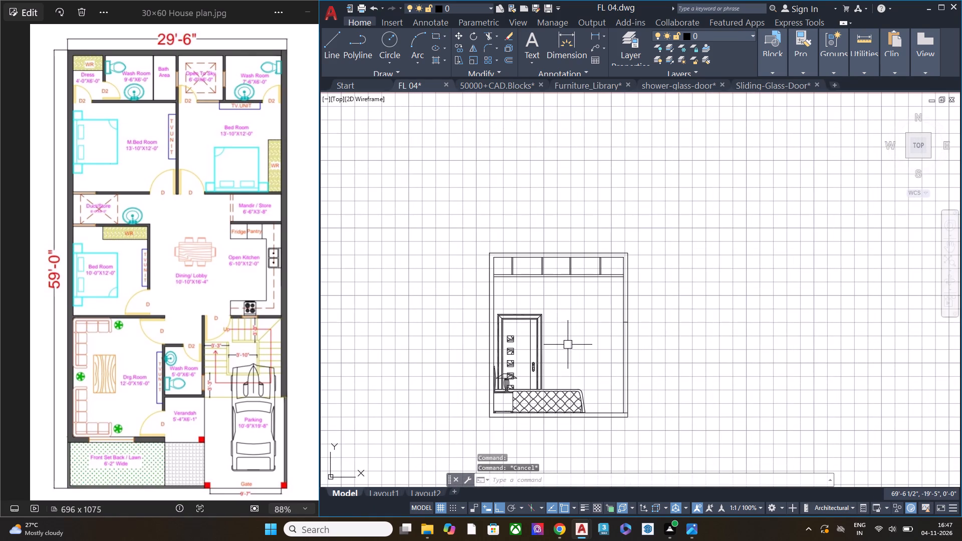
{"action": "left_click", "coordinate": [567, 345]}
{"action": "left_click", "coordinate": [518, 315]}
{"action": "scroll", "coordinate": [560, 338], "scroll_direction": "up", "scroll_amount": 2}
{"action": "middle_click_drag", "start_coordinate": [563, 328], "coordinate": [618, 171]}
{"action": "type", "text": "m"}
{"action": "key", "text": "space"}
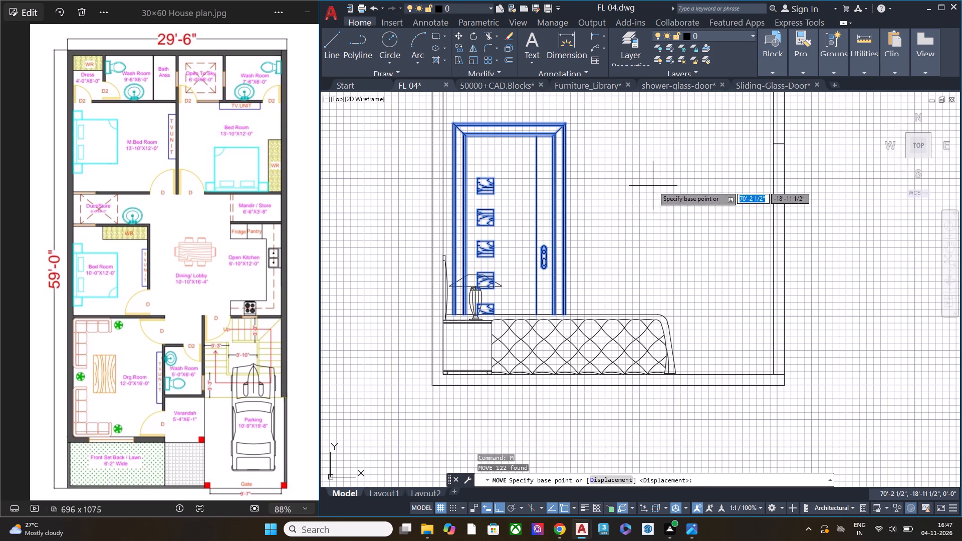
{"action": "left_click", "coordinate": [653, 186]}
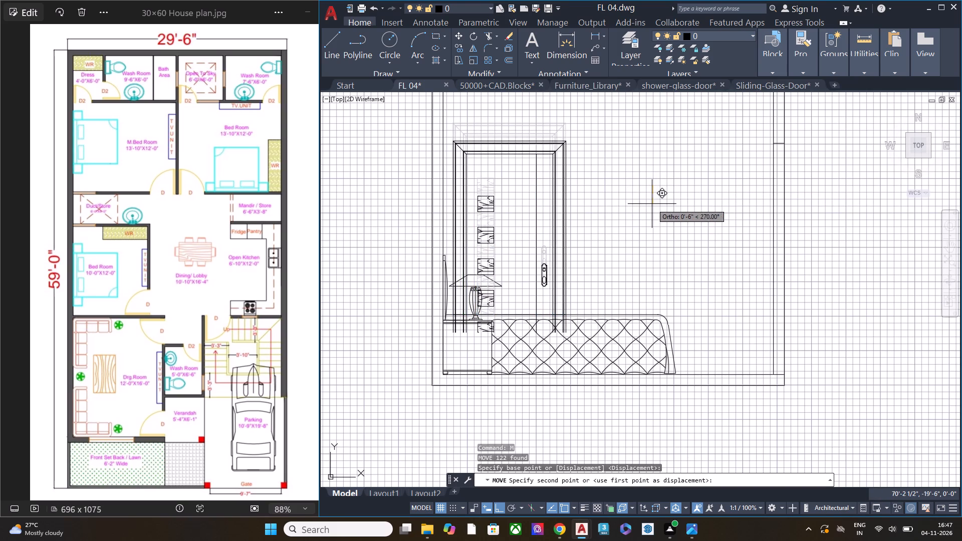
{"action": "left_click", "coordinate": [652, 204]}
{"action": "key", "text": "Escape"}
Move the bed block with its bedside table and lamp horizontally out of the bedroom elevation, into the empty space beyond the right wall.
{"action": "scroll", "coordinate": [544, 330], "scroll_direction": "up", "scroll_amount": 2}
{"action": "left_click", "coordinate": [613, 331]}
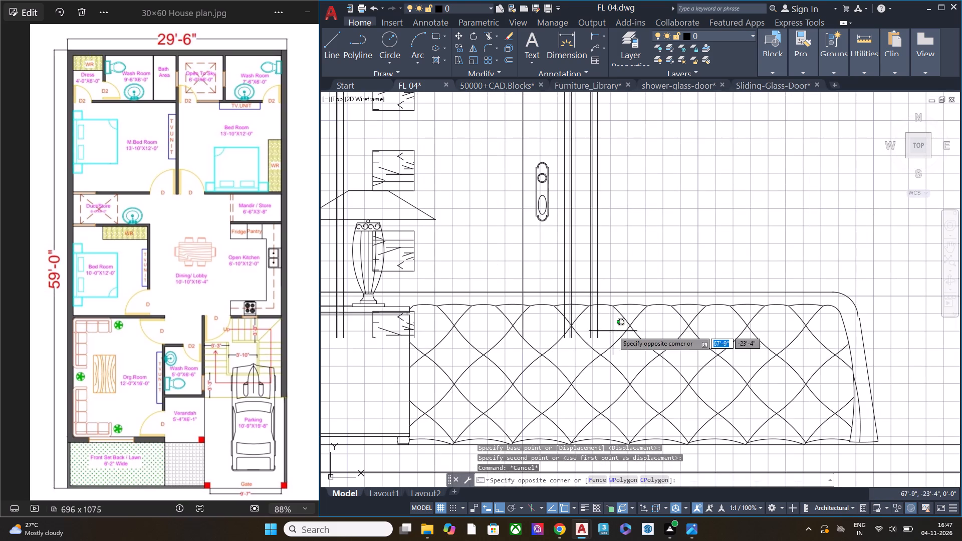
{"action": "left_click", "coordinate": [644, 290]}
{"action": "left_click", "coordinate": [653, 304]}
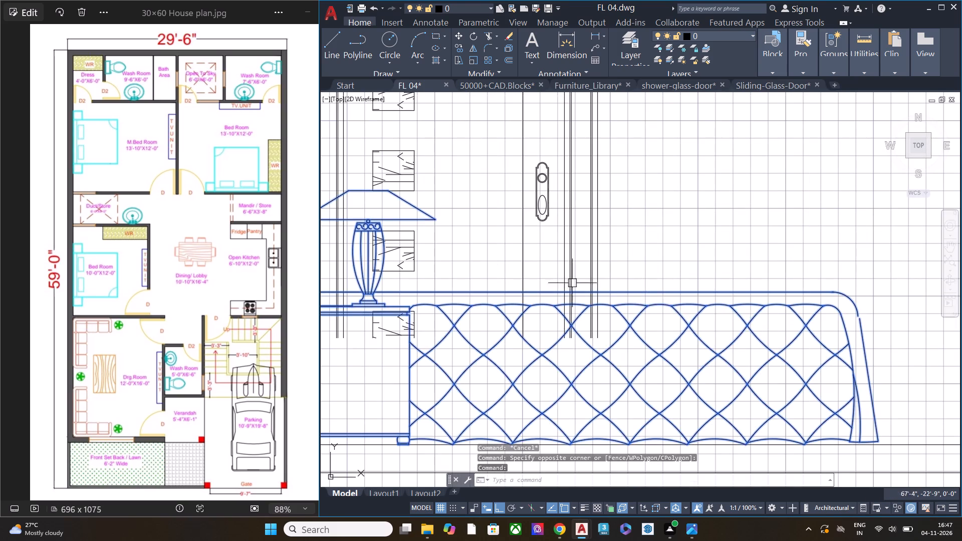
{"action": "scroll", "coordinate": [564, 284], "scroll_direction": "down", "scroll_amount": 2}
{"action": "type", "text": "m"}
{"action": "key", "text": "space"}
{"action": "left_click", "coordinate": [574, 338]}
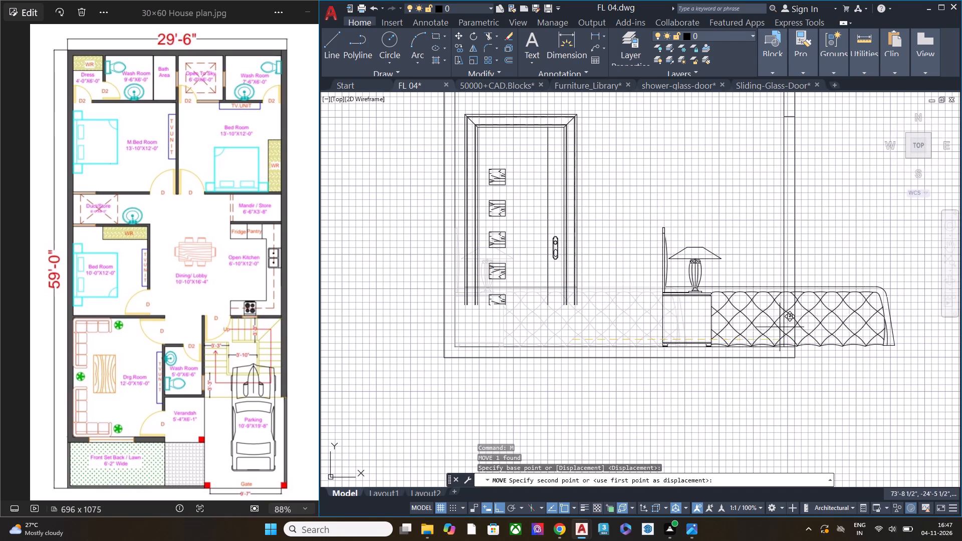
{"action": "middle_click_drag", "start_coordinate": [620, 326], "coordinate": [309, 353]}
{"action": "left_click", "coordinate": [803, 360]}
{"action": "key", "text": "Escape"}
{"action": "scroll", "coordinate": [829, 361], "scroll_direction": "down", "scroll_amount": 1}
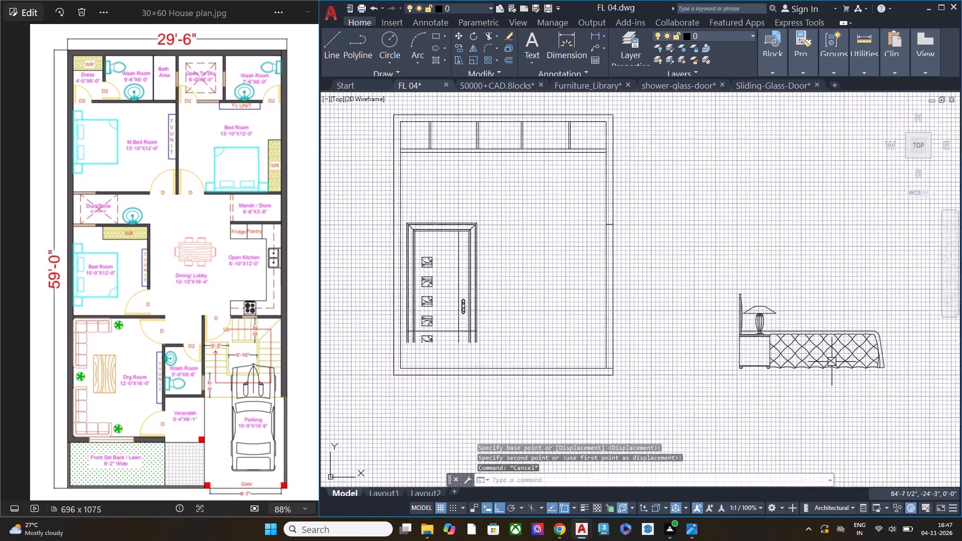
Explode the door elevation into separate objects.
{"action": "scroll", "coordinate": [834, 362], "scroll_direction": "down", "scroll_amount": 2}
{"action": "scroll", "coordinate": [644, 355], "scroll_direction": "up", "scroll_amount": 5}
{"action": "scroll", "coordinate": [778, 372], "scroll_direction": "up", "scroll_amount": 1}
{"action": "middle_click_drag", "start_coordinate": [777, 372], "coordinate": [543, 358]}
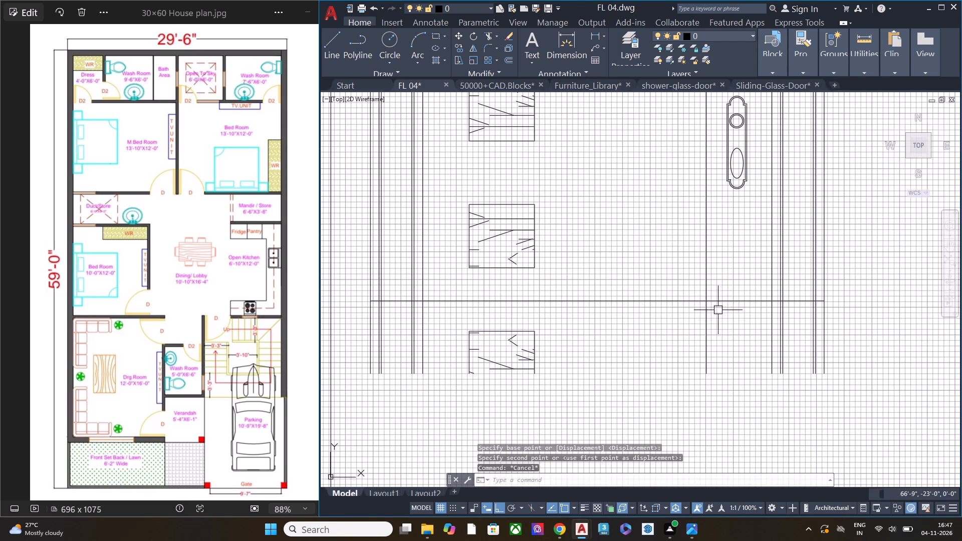
{"action": "left_click", "coordinate": [728, 296]}
{"action": "key", "text": "Escape"}
{"action": "left_click", "coordinate": [838, 344]}
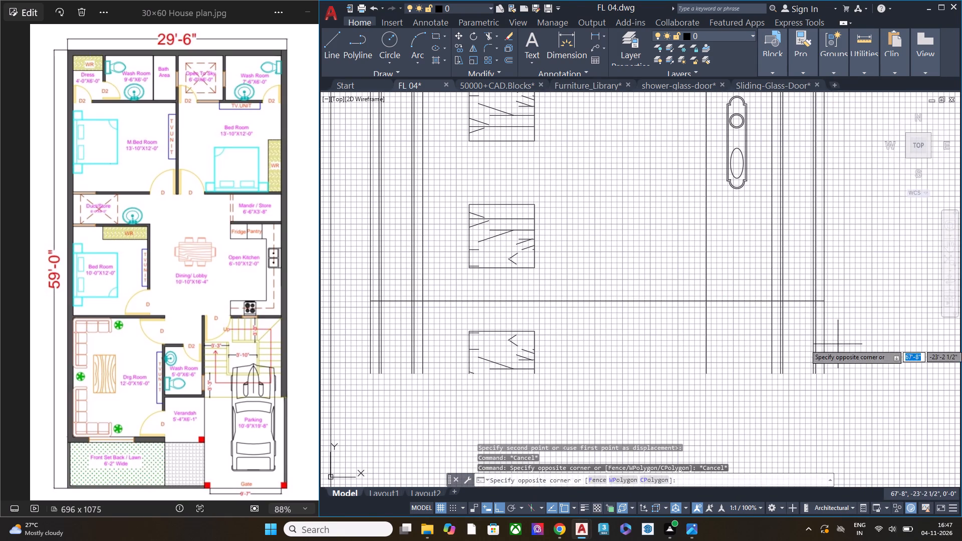
{"action": "left_click", "coordinate": [704, 334]}
{"action": "scroll", "coordinate": [587, 333], "scroll_direction": "down", "scroll_amount": 3}
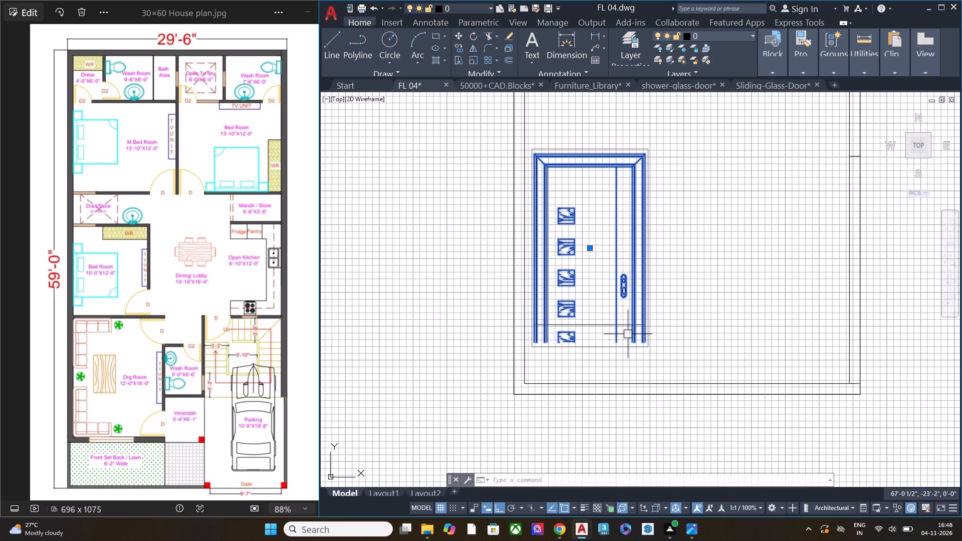
{"action": "type", "text": "ex"}
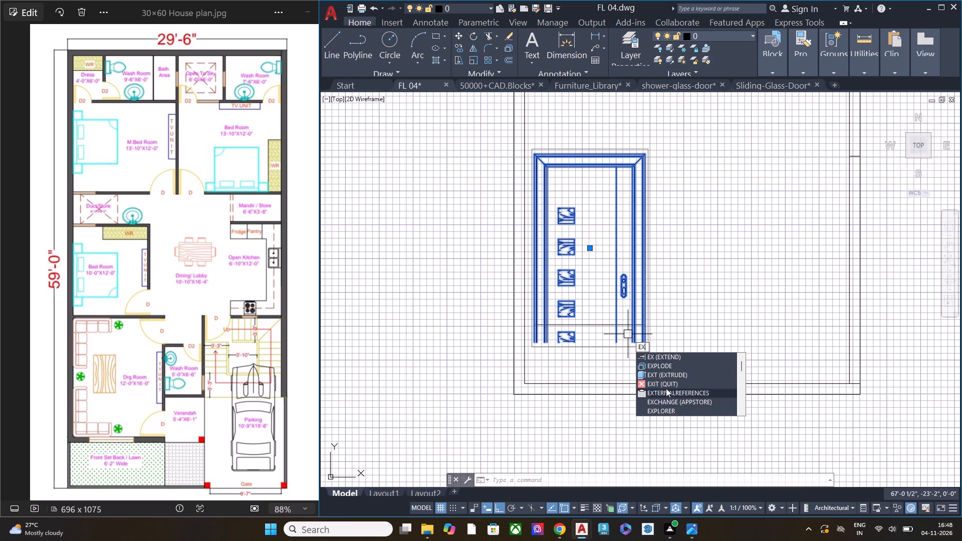
{"action": "left_click", "coordinate": [658, 363]}
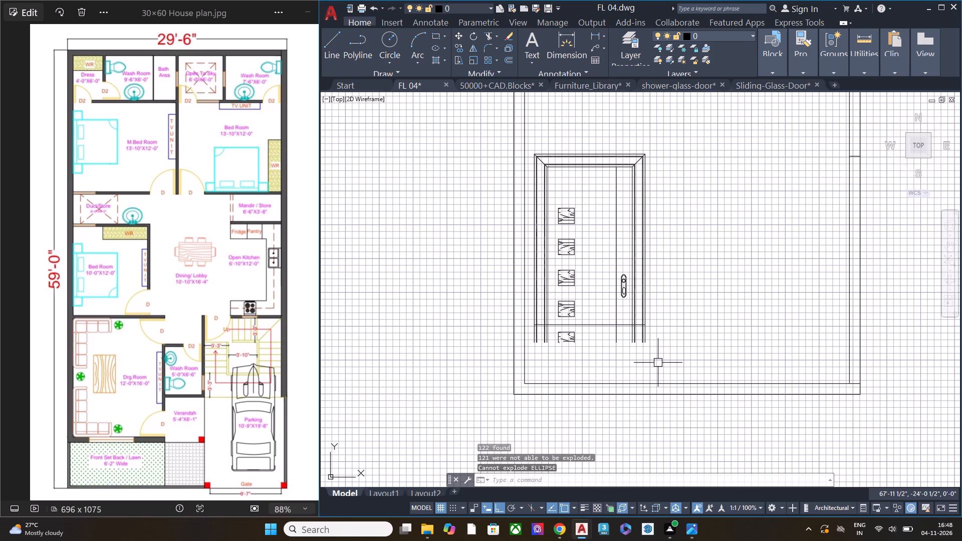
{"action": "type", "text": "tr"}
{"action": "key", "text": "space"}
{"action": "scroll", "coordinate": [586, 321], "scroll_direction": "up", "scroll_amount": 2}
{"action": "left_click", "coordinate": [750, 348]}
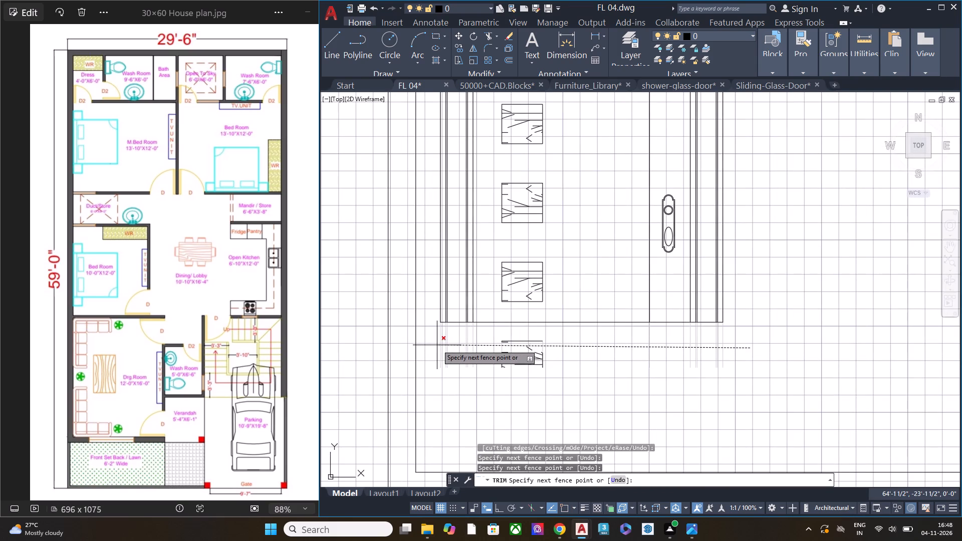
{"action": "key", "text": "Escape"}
Measure the vertical distance along the inner wall line from the door's top level down to the floor line.
{"action": "scroll", "coordinate": [600, 353], "scroll_direction": "down", "scroll_amount": 3}
{"action": "middle_click_drag", "start_coordinate": [653, 322], "coordinate": [660, 361]}
{"action": "middle_click_drag", "start_coordinate": [557, 296], "coordinate": [557, 288]}
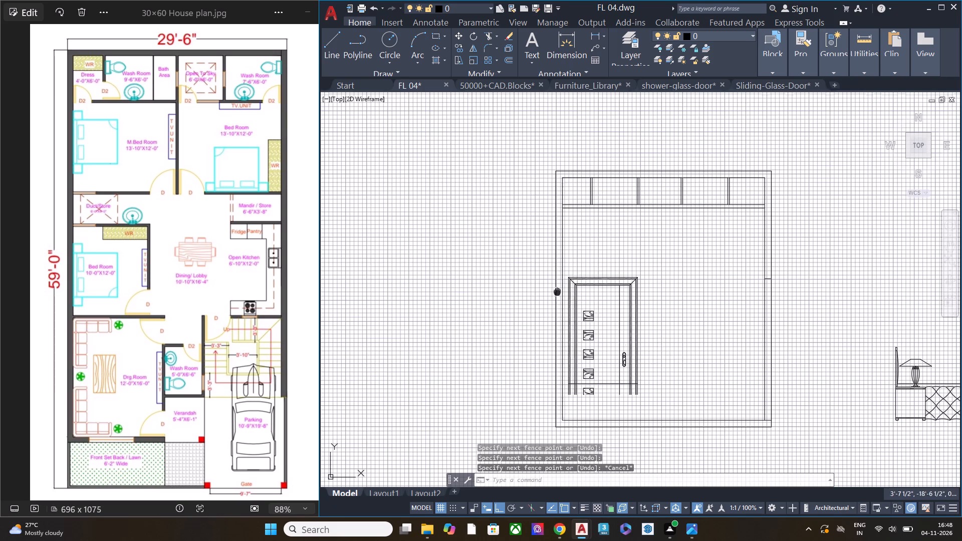
{"action": "middle_click_drag", "start_coordinate": [557, 288], "coordinate": [567, 219]}
{"action": "scroll", "coordinate": [571, 210], "scroll_direction": "up", "scroll_amount": 2}
{"action": "left_click", "coordinate": [859, 63]}
{"action": "left_click", "coordinate": [863, 109]}
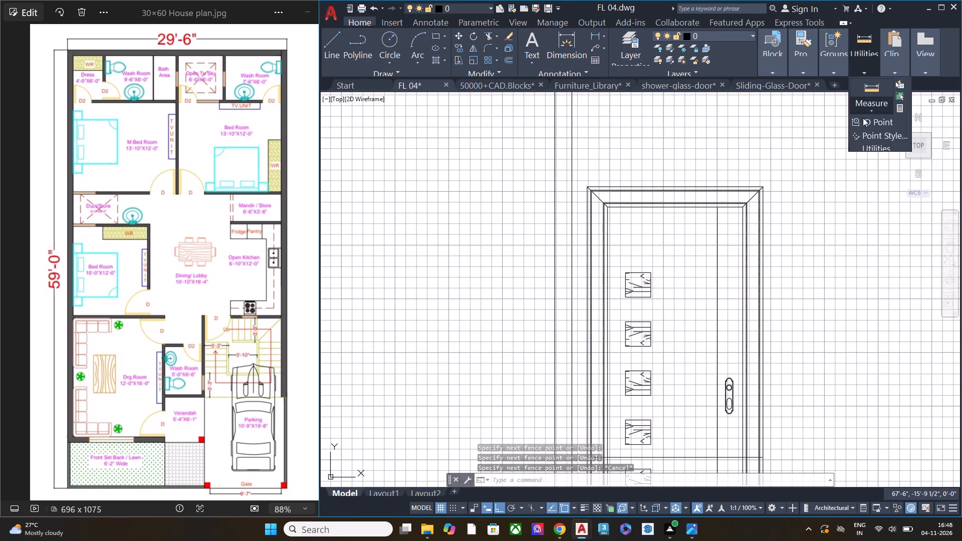
{"action": "left_click", "coordinate": [865, 144]}
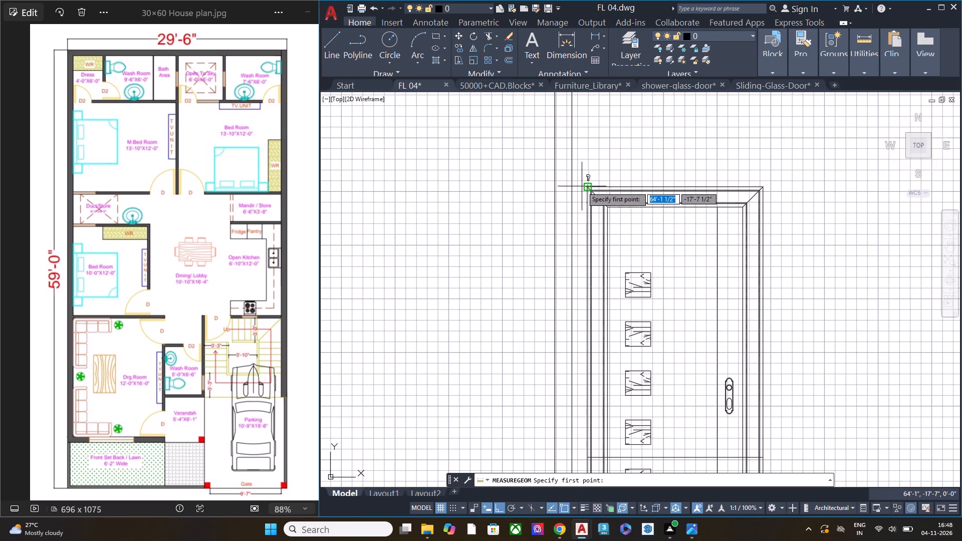
{"action": "left_click", "coordinate": [571, 189]}
{"action": "scroll", "coordinate": [582, 231], "scroll_direction": "down", "scroll_amount": 4}
{"action": "scroll", "coordinate": [574, 290], "scroll_direction": "up", "scroll_amount": 4}
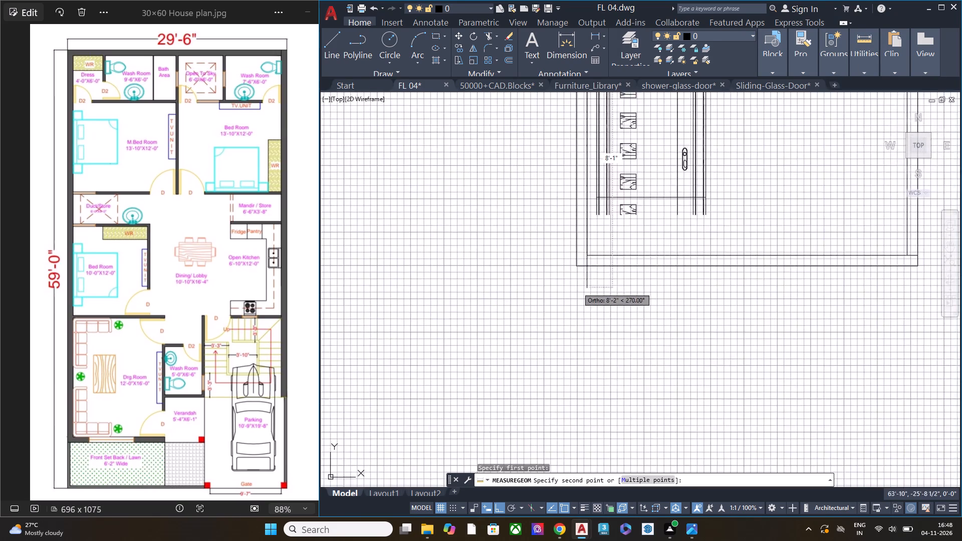
{"action": "scroll", "coordinate": [583, 285], "scroll_direction": "up", "scroll_amount": 2}
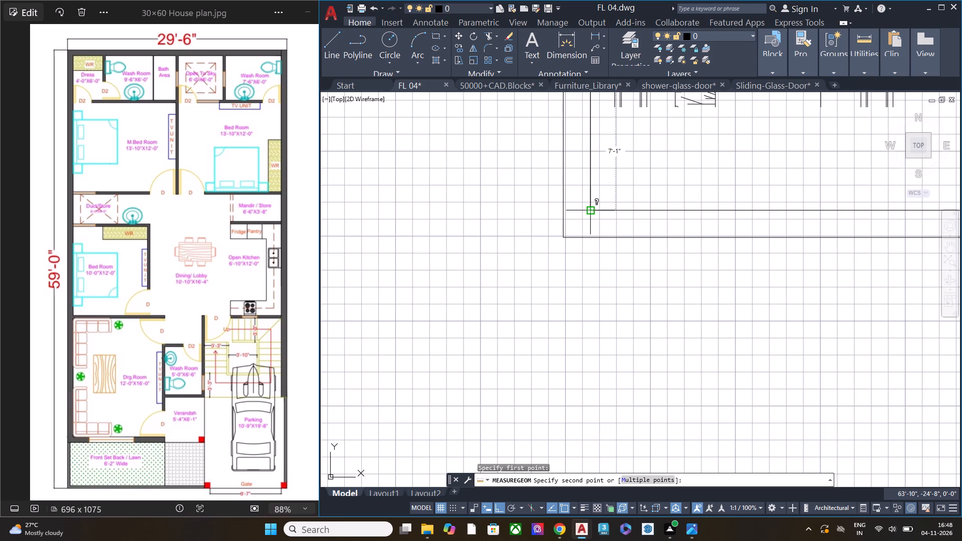
{"action": "key", "text": "Escape"}
Trim the door's vertical frame and leaf lines that extend below the horizontal line across its lower part.
{"action": "scroll", "coordinate": [563, 224], "scroll_direction": "down", "scroll_amount": 4}
{"action": "middle_click_drag", "start_coordinate": [628, 232], "coordinate": [627, 265]}
{"action": "scroll", "coordinate": [606, 250], "scroll_direction": "up", "scroll_amount": 3}
{"action": "middle_click_drag", "start_coordinate": [604, 239], "coordinate": [610, 275]}
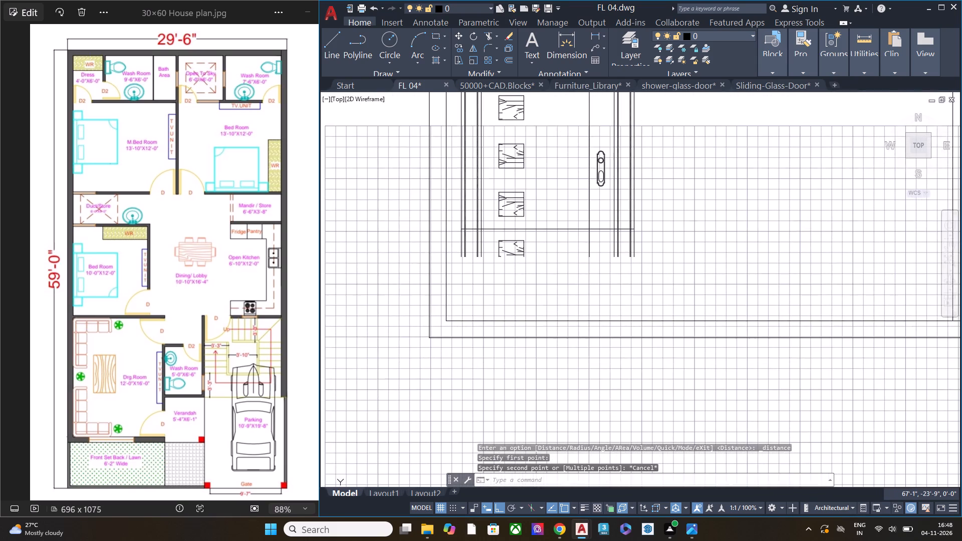
{"action": "scroll", "coordinate": [594, 269], "scroll_direction": "up", "scroll_amount": 1}
{"action": "type", "text": "tr"}
{"action": "key", "text": "space"}
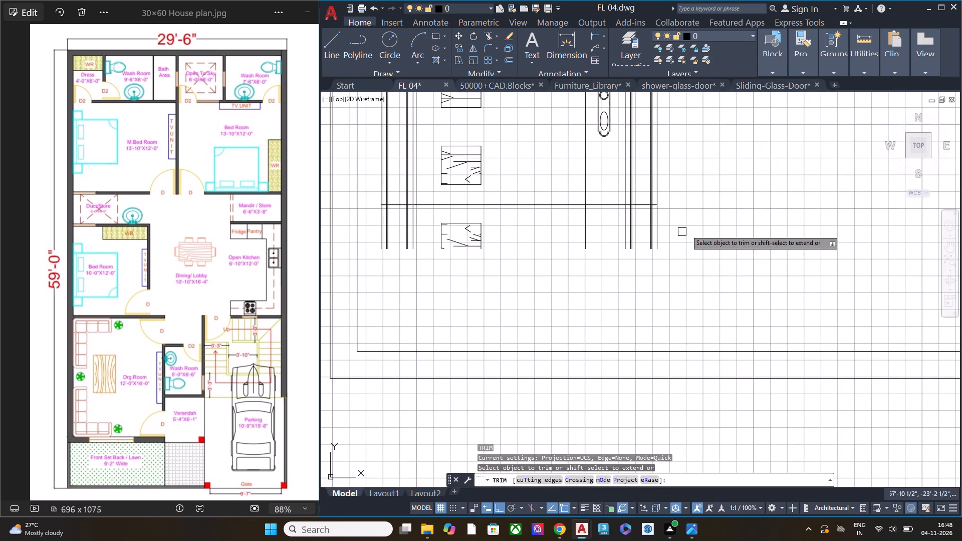
{"action": "left_click", "coordinate": [697, 225]}
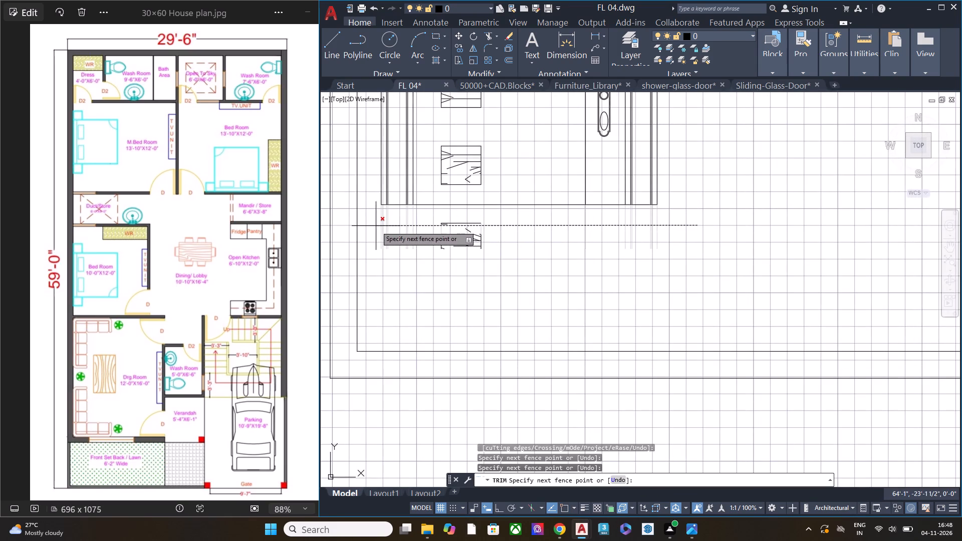
{"action": "left_click", "coordinate": [376, 226]}
Trim away the leftover wood-grain panel lines that remain below the door's bottom line.
{"action": "left_click", "coordinate": [487, 256]}
{"action": "left_click", "coordinate": [438, 220]}
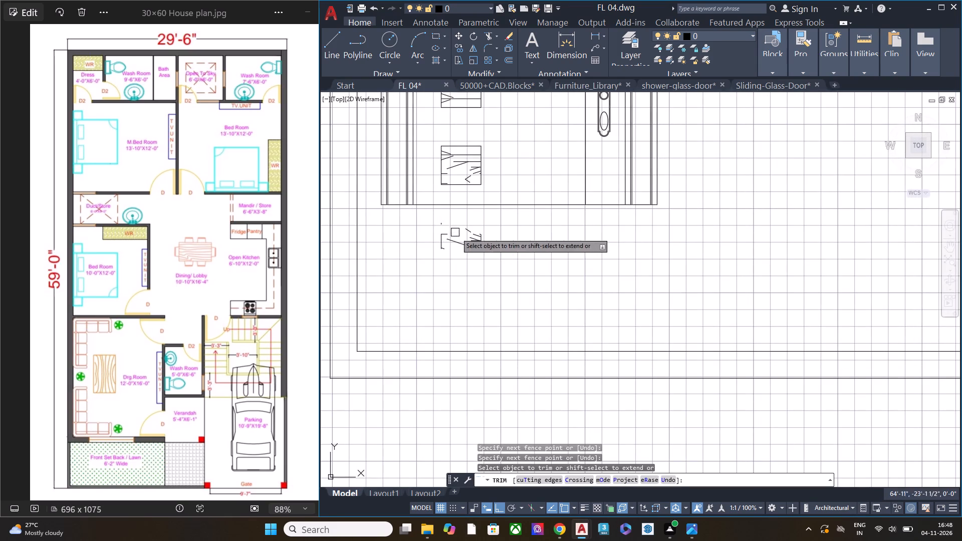
{"action": "left_click", "coordinate": [495, 242]}
{"action": "left_click", "coordinate": [433, 234]}
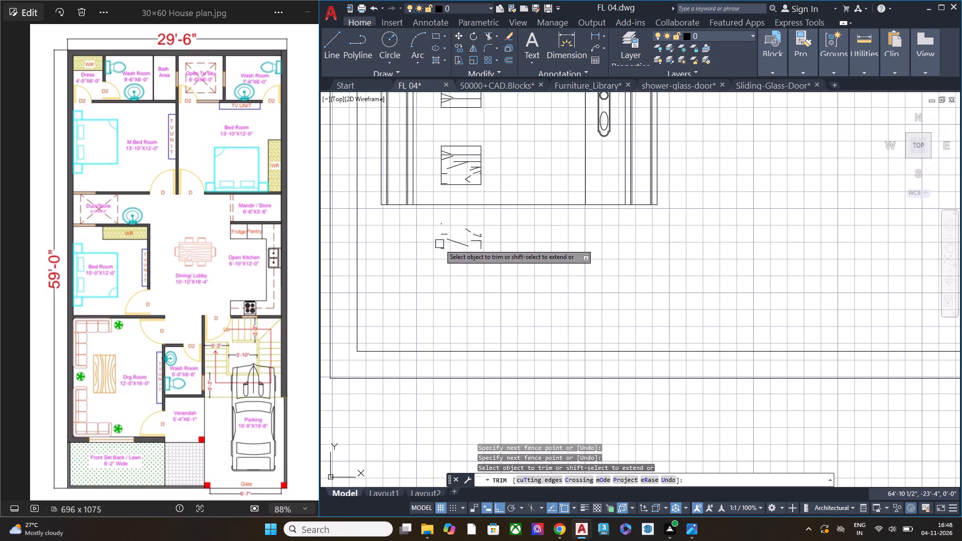
{"action": "left_click_drag", "start_coordinate": [432, 223], "coordinate": [451, 229]}
{"action": "left_click_drag", "start_coordinate": [507, 273], "coordinate": [447, 243]}
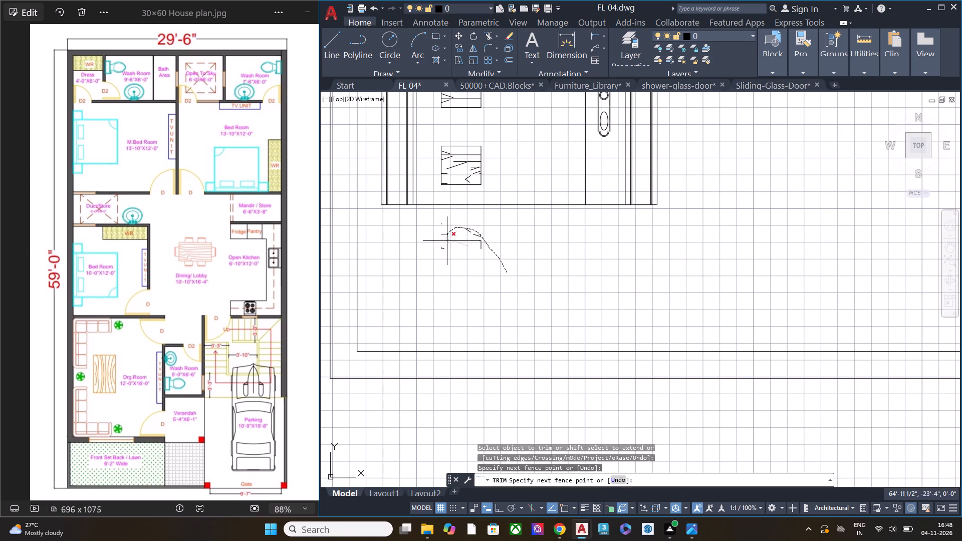
{"action": "left_click_drag", "start_coordinate": [447, 243], "coordinate": [497, 275]}
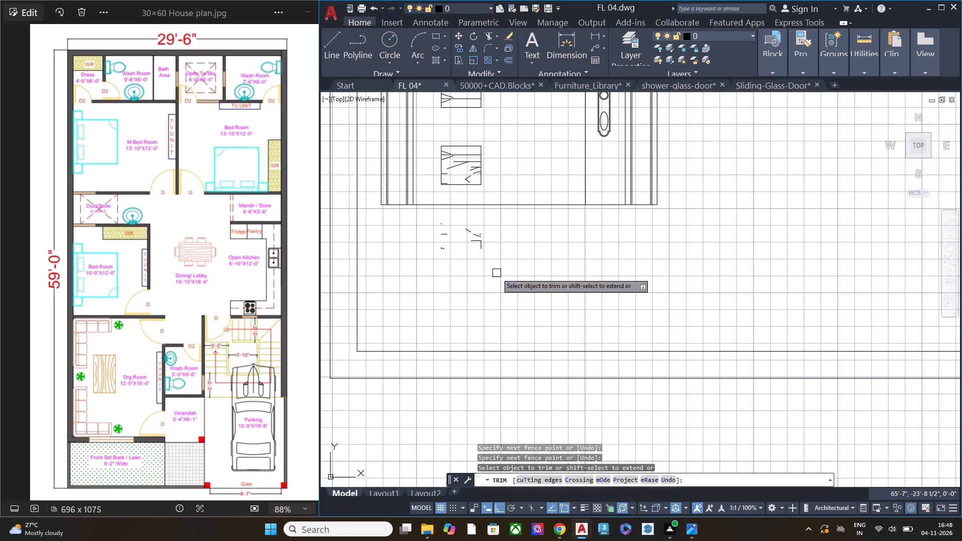
{"action": "left_click_drag", "start_coordinate": [497, 272], "coordinate": [494, 263]}
{"action": "left_click_drag", "start_coordinate": [478, 237], "coordinate": [471, 239]}
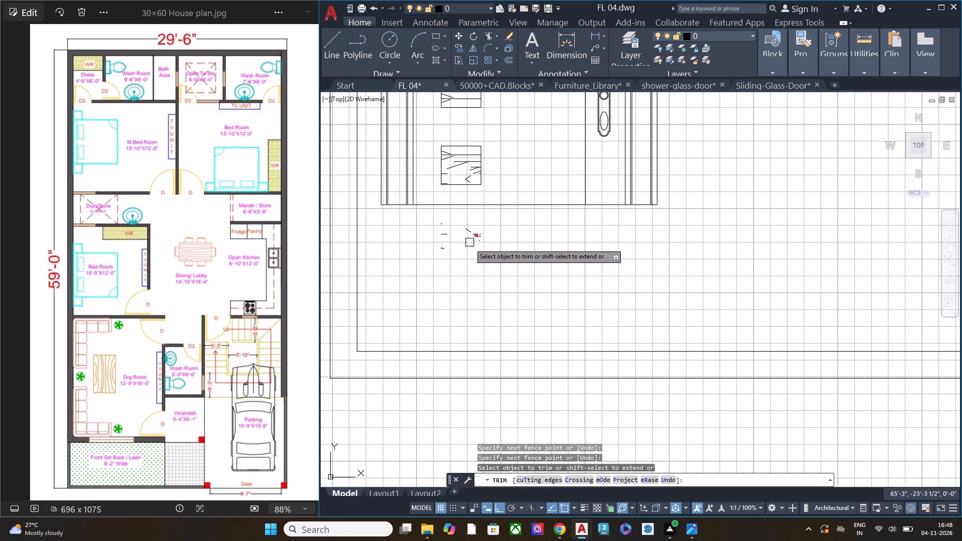
{"action": "left_click_drag", "start_coordinate": [484, 251], "coordinate": [491, 249]}
{"action": "left_click_drag", "start_coordinate": [485, 254], "coordinate": [496, 249]}
{"action": "left_click", "coordinate": [484, 251]}
{"action": "left_click_drag", "start_coordinate": [471, 256], "coordinate": [484, 234]}
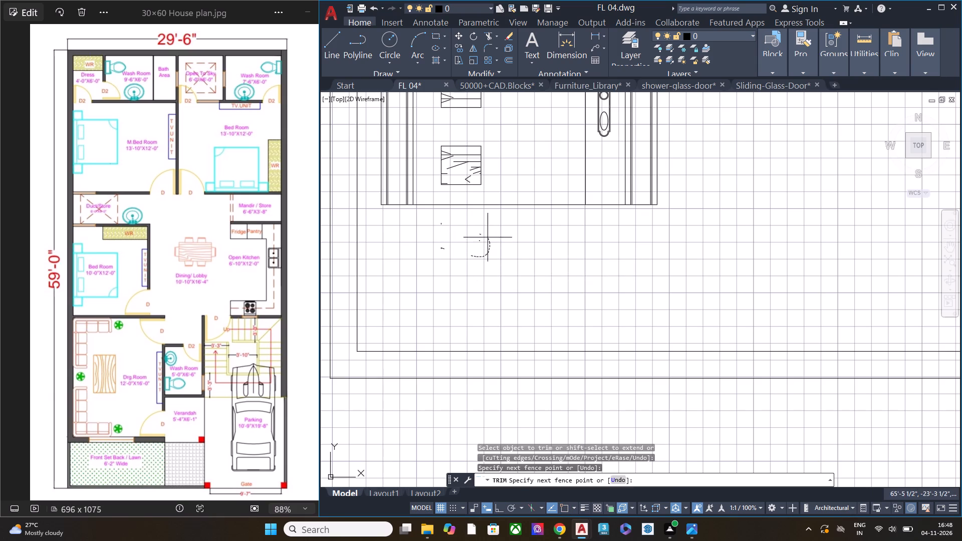
{"action": "left_click_drag", "start_coordinate": [484, 234], "coordinate": [486, 253]}
{"action": "left_click_drag", "start_coordinate": [451, 270], "coordinate": [471, 263]}
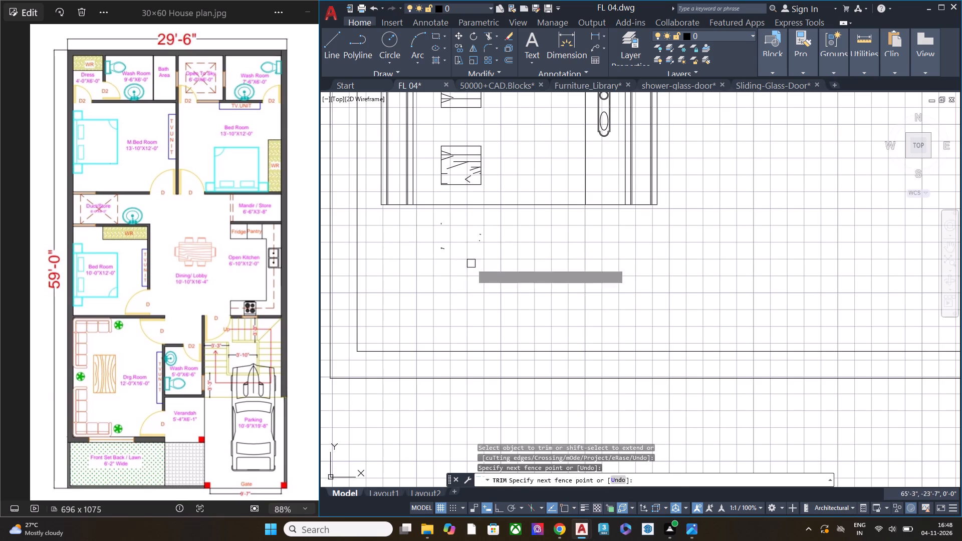
{"action": "left_click_drag", "start_coordinate": [419, 216], "coordinate": [528, 294]}
{"action": "right_click_drag", "start_coordinate": [415, 210], "coordinate": [508, 255]}
{"action": "left_click", "coordinate": [482, 235]}
{"action": "key", "text": "Escape"}
{"action": "left_click_drag", "start_coordinate": [491, 254], "coordinate": [485, 250]}
{"action": "left_click", "coordinate": [434, 221]}
{"action": "key", "text": "Escape"}
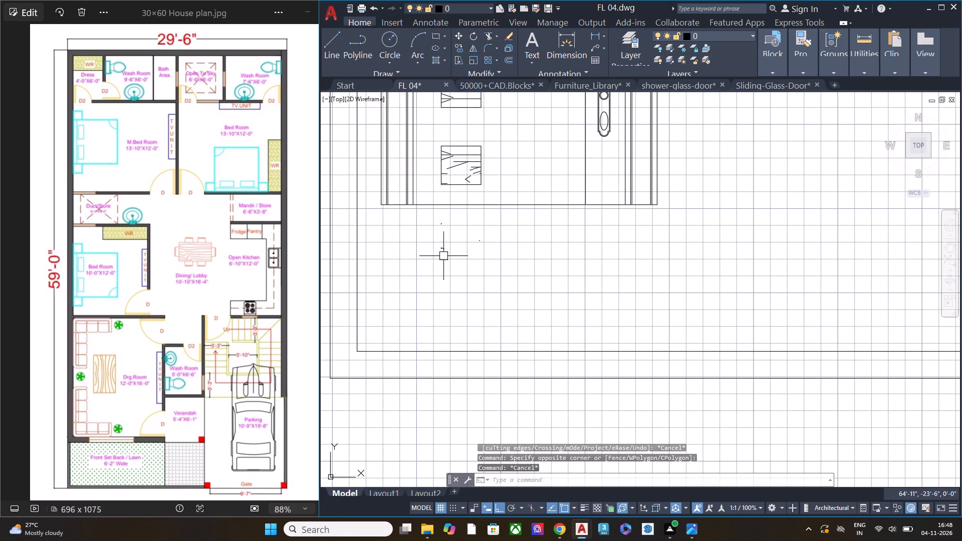
Trim off the last tiny line fragments of the decorative panel beneath the door.
{"action": "left_click", "coordinate": [441, 249]}
{"action": "key", "text": "space"}
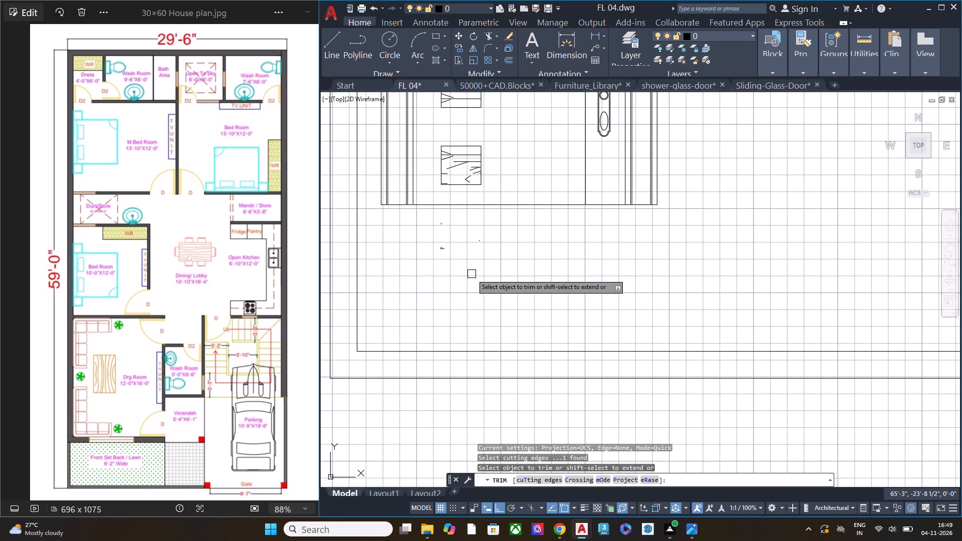
{"action": "type", "text": "tr"}
{"action": "key", "text": "space"}
{"action": "left_click", "coordinate": [444, 249]}
{"action": "left_click", "coordinate": [443, 248]}
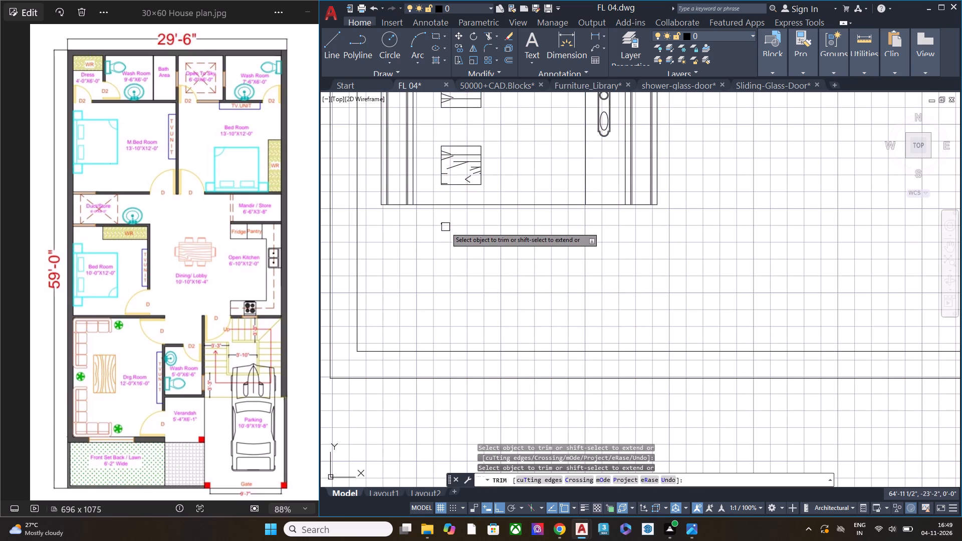
{"action": "left_click", "coordinate": [445, 224]}
{"action": "left_click", "coordinate": [479, 236]}
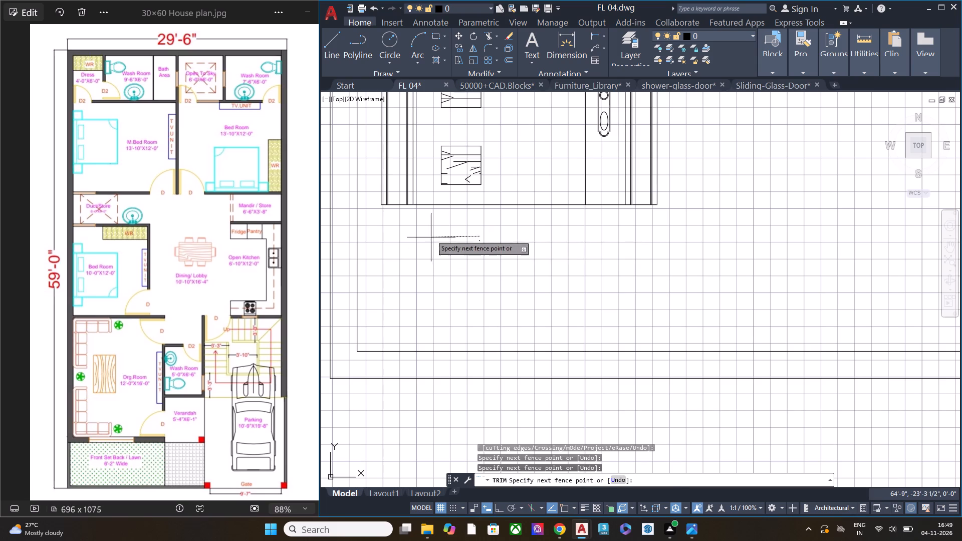
{"action": "left_click", "coordinate": [431, 229]}
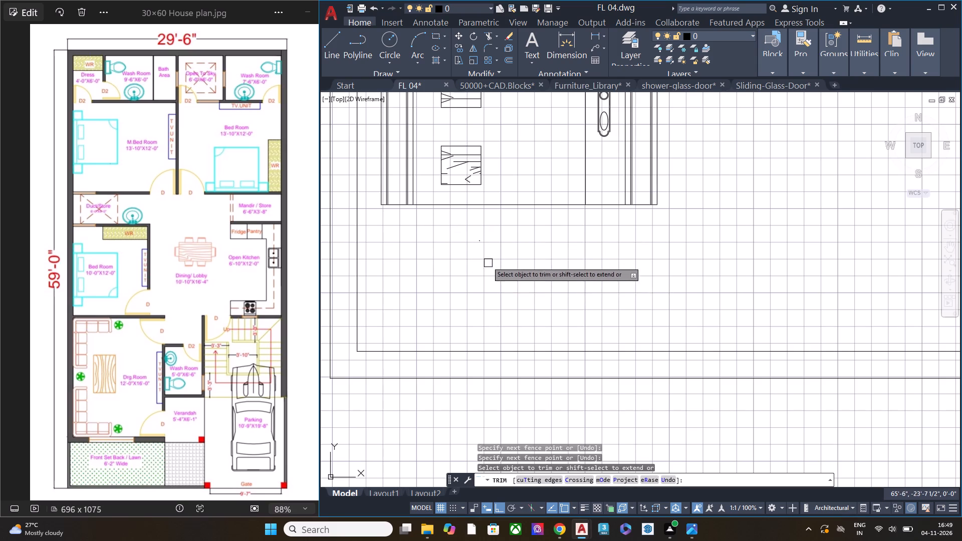
{"action": "scroll", "coordinate": [484, 251], "scroll_direction": "up", "scroll_amount": 2}
{"action": "left_click", "coordinate": [471, 225]}
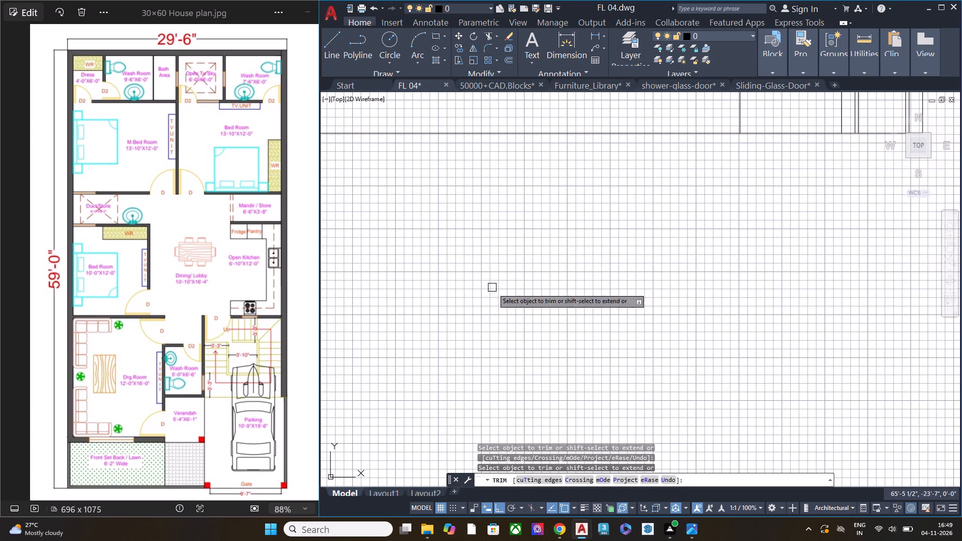
{"action": "scroll", "coordinate": [603, 276], "scroll_direction": "down", "scroll_amount": 4}
{"action": "key", "text": "Escape"}
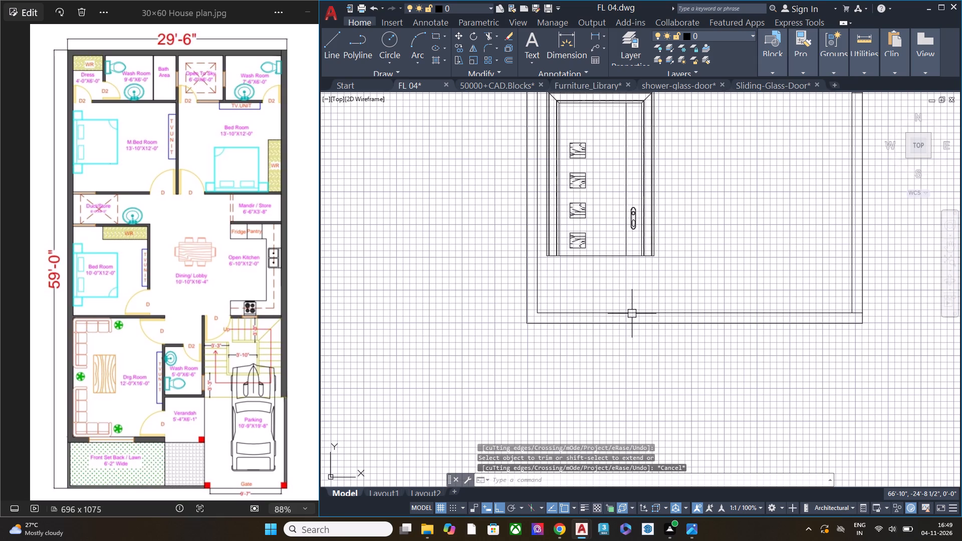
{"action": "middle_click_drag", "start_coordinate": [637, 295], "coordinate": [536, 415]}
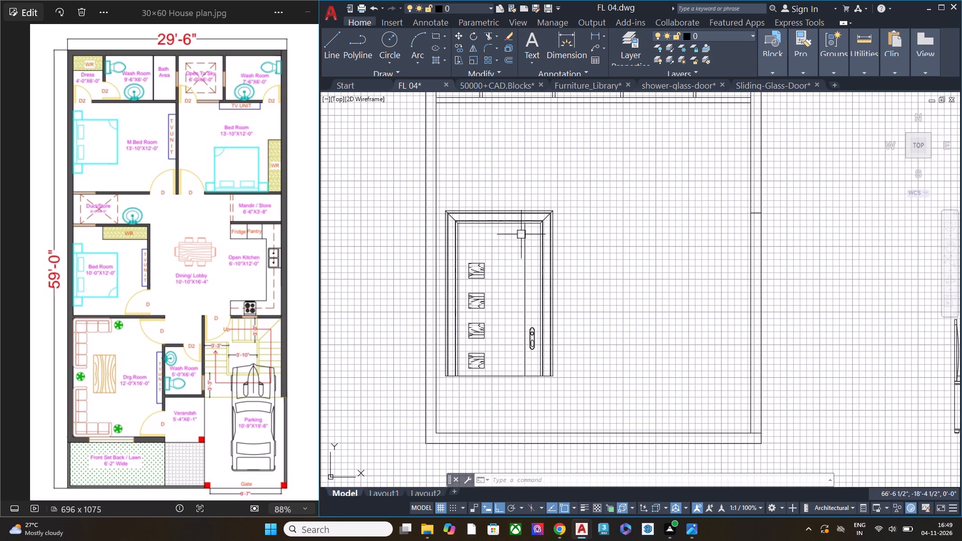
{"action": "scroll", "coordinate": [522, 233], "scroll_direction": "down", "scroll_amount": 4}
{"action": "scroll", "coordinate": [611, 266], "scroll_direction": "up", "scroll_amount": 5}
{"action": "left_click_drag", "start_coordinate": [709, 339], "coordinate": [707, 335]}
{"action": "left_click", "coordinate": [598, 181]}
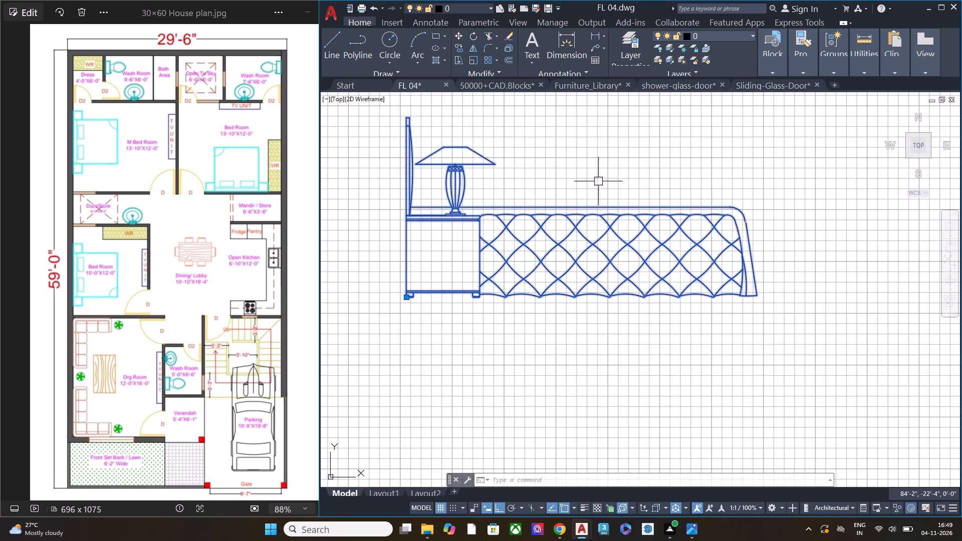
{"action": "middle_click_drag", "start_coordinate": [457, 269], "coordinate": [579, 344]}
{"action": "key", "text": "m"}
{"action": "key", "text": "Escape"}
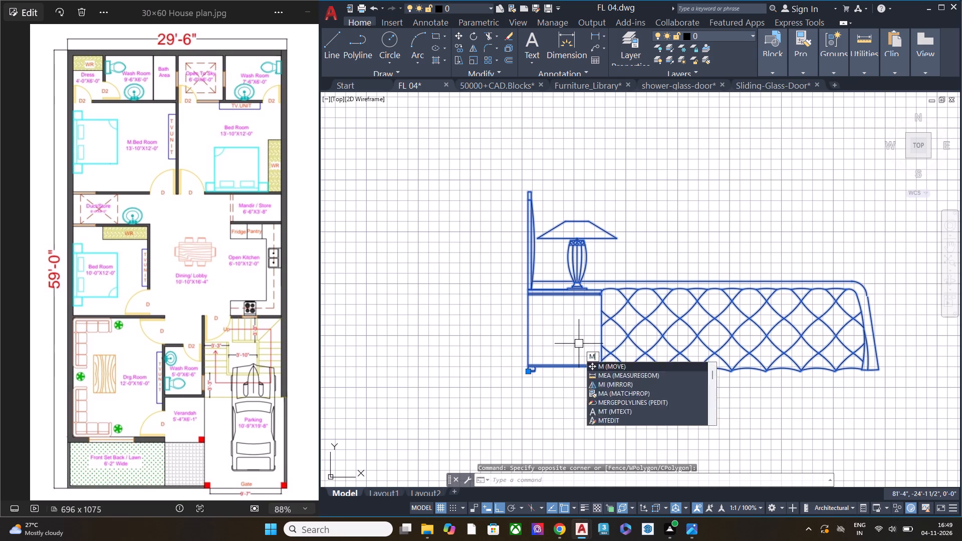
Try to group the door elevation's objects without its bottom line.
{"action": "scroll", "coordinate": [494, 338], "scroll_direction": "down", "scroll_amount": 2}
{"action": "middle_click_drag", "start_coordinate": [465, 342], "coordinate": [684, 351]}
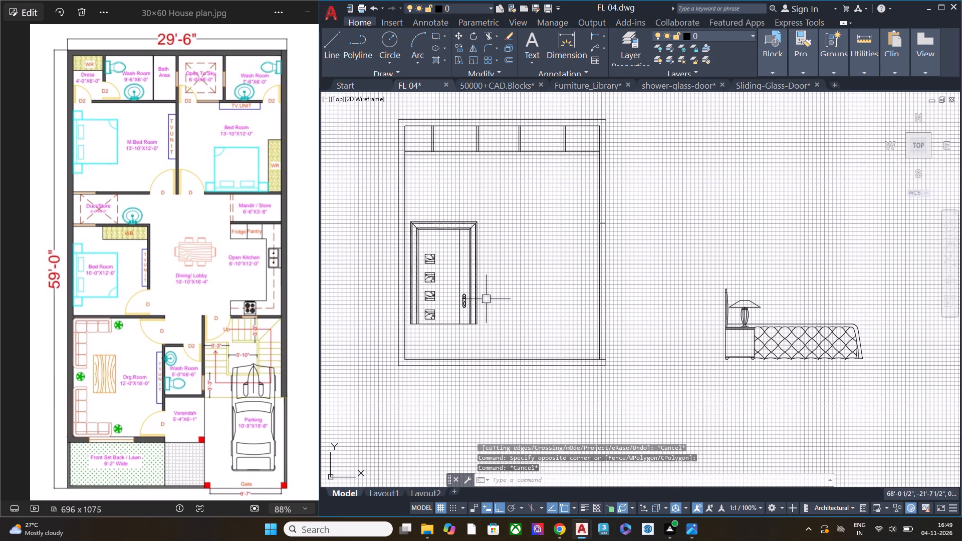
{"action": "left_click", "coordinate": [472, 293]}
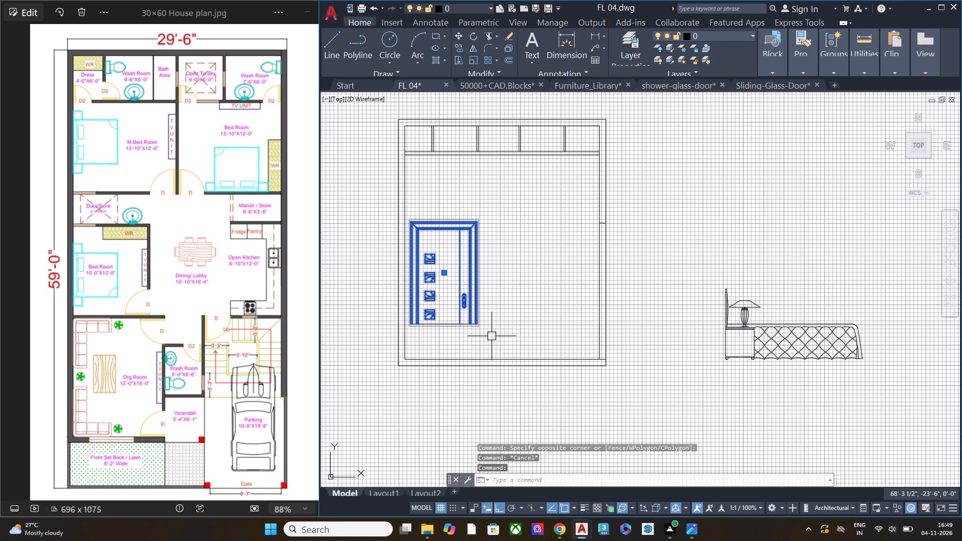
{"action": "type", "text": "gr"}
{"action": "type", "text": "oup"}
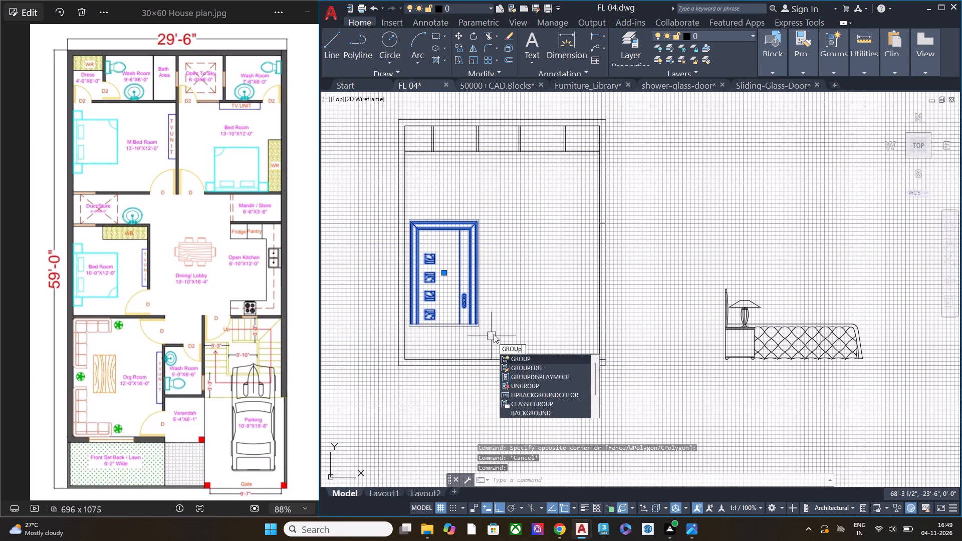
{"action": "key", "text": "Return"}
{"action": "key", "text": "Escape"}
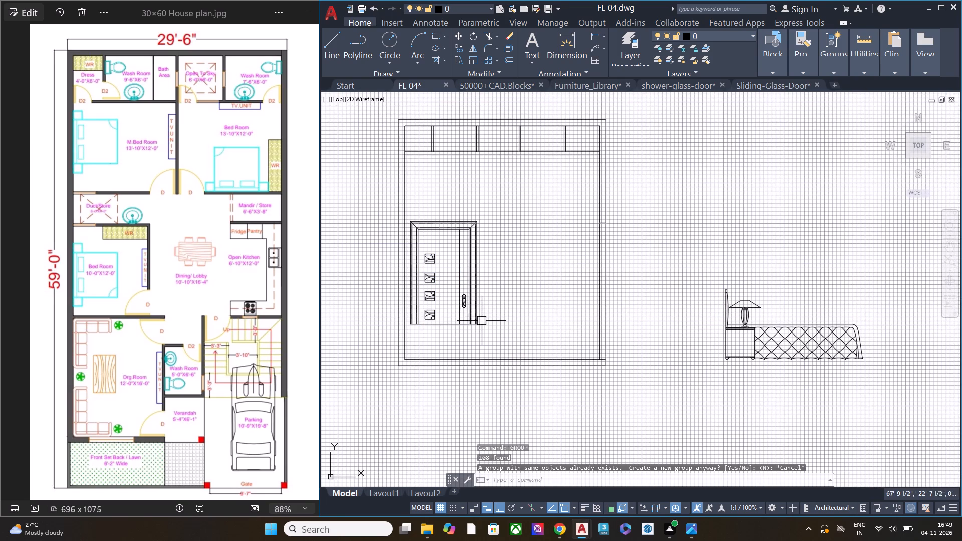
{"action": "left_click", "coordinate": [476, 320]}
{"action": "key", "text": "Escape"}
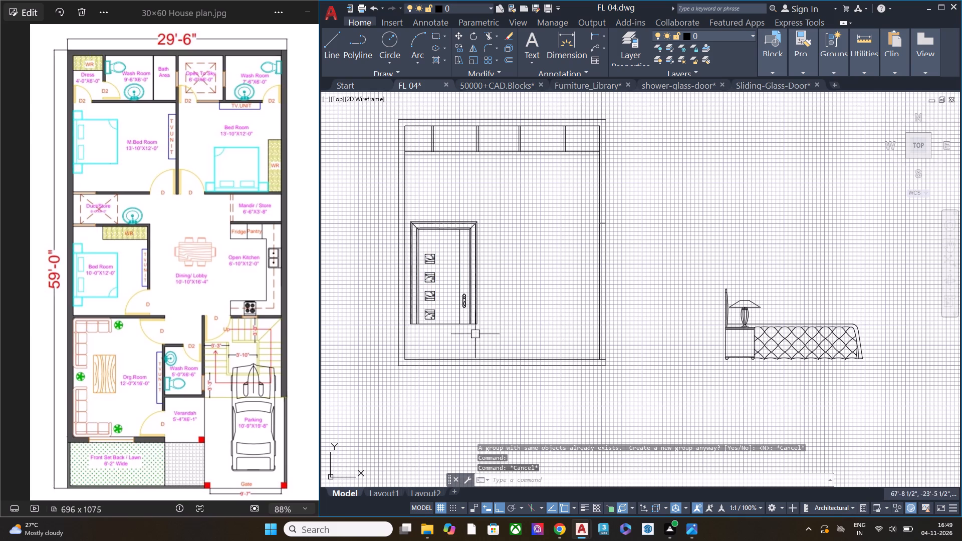
Group the door elevation together with its horizontal bottom line.
{"action": "scroll", "coordinate": [455, 323], "scroll_direction": "up", "scroll_amount": 3}
{"action": "left_click", "coordinate": [465, 344]}
{"action": "left_click", "coordinate": [457, 320]}
{"action": "left_click", "coordinate": [569, 343]}
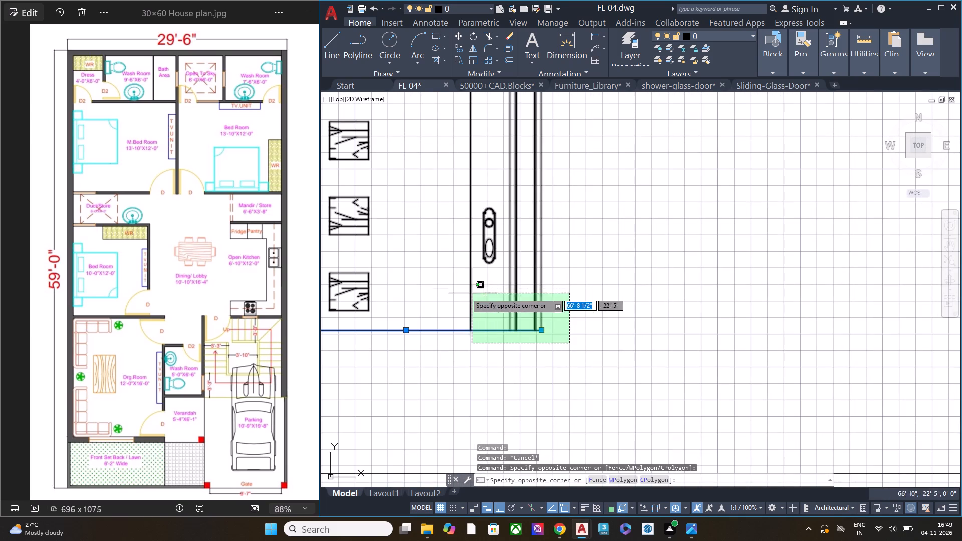
{"action": "left_click", "coordinate": [454, 289]}
{"action": "scroll", "coordinate": [555, 321], "scroll_direction": "down", "scroll_amount": 2}
{"action": "type", "text": "group"}
{"action": "key", "text": "Return"}
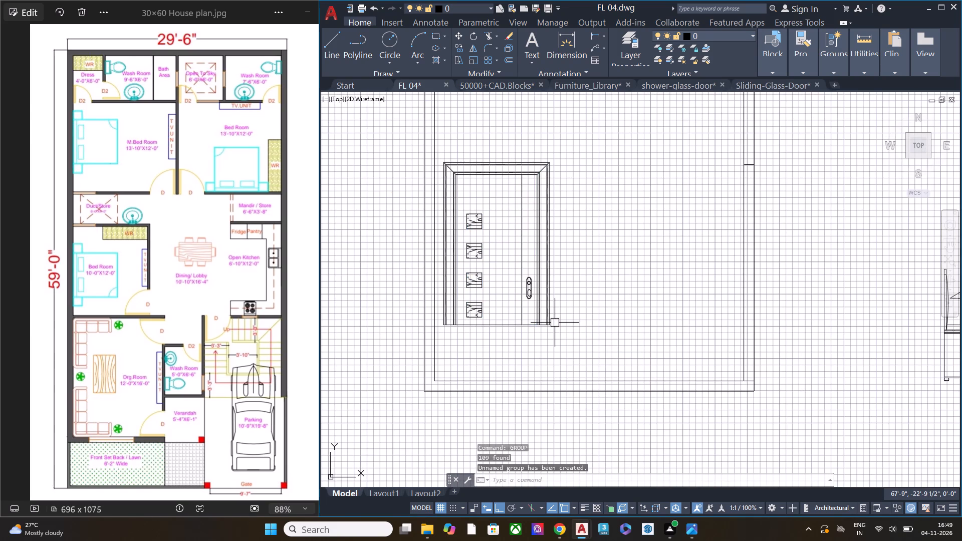
{"action": "key", "text": "Escape"}
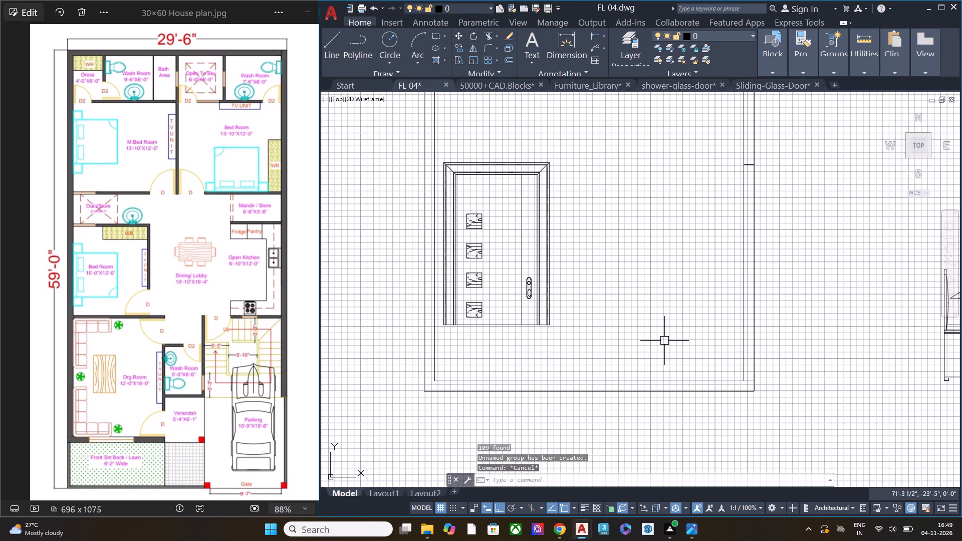
Move the bed block with its bedside table and lamp horizontally back into the bedroom elevation, against the left inner wall line.
{"action": "scroll", "coordinate": [664, 341], "scroll_direction": "down", "scroll_amount": 1}
{"action": "left_click", "coordinate": [860, 377]}
{"action": "left_click", "coordinate": [835, 343]}
{"action": "scroll", "coordinate": [875, 365], "scroll_direction": "up", "scroll_amount": 1}
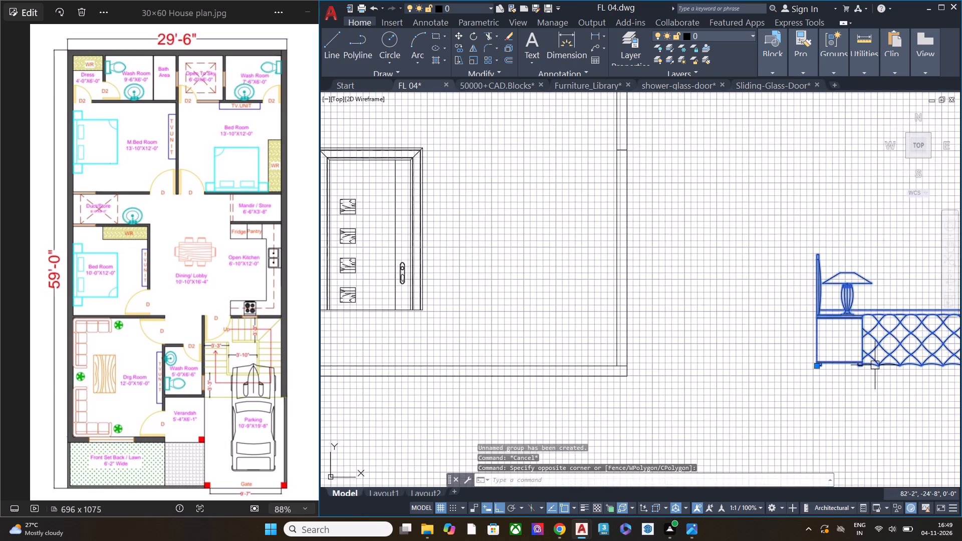
{"action": "scroll", "coordinate": [875, 365], "scroll_direction": "up", "scroll_amount": 1}
{"action": "type", "text": "m"}
{"action": "key", "text": "space"}
{"action": "scroll", "coordinate": [795, 355], "scroll_direction": "up", "scroll_amount": 2}
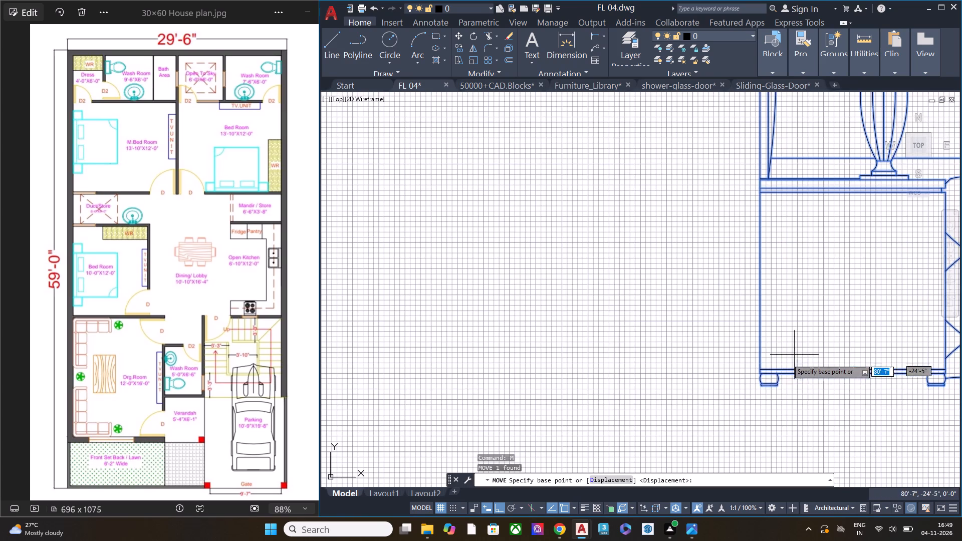
{"action": "scroll", "coordinate": [757, 368], "scroll_direction": "up", "scroll_amount": 3}
{"action": "scroll", "coordinate": [761, 367], "scroll_direction": "down", "scroll_amount": 1}
{"action": "scroll", "coordinate": [761, 367], "scroll_direction": "up", "scroll_amount": 2}
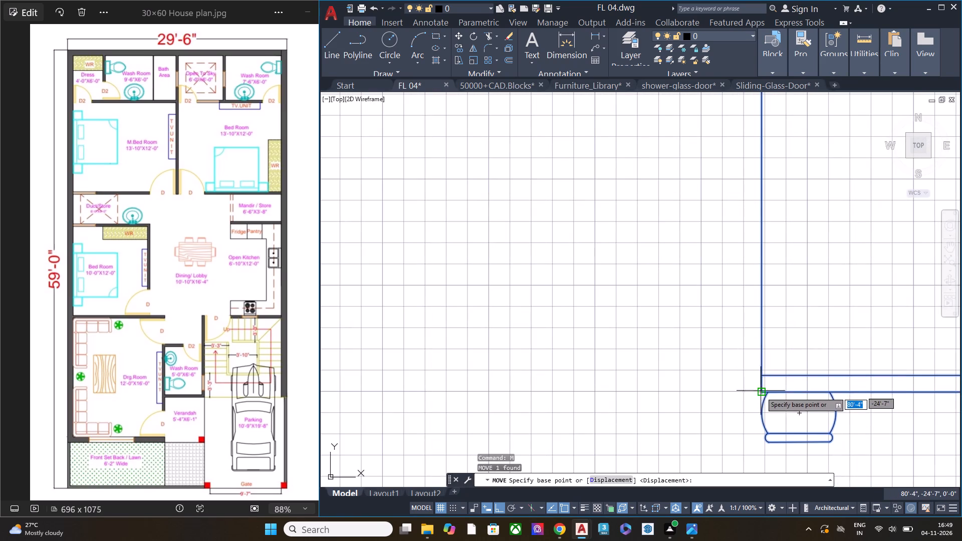
{"action": "left_click", "coordinate": [761, 416]}
{"action": "scroll", "coordinate": [776, 390], "scroll_direction": "down", "scroll_amount": 6}
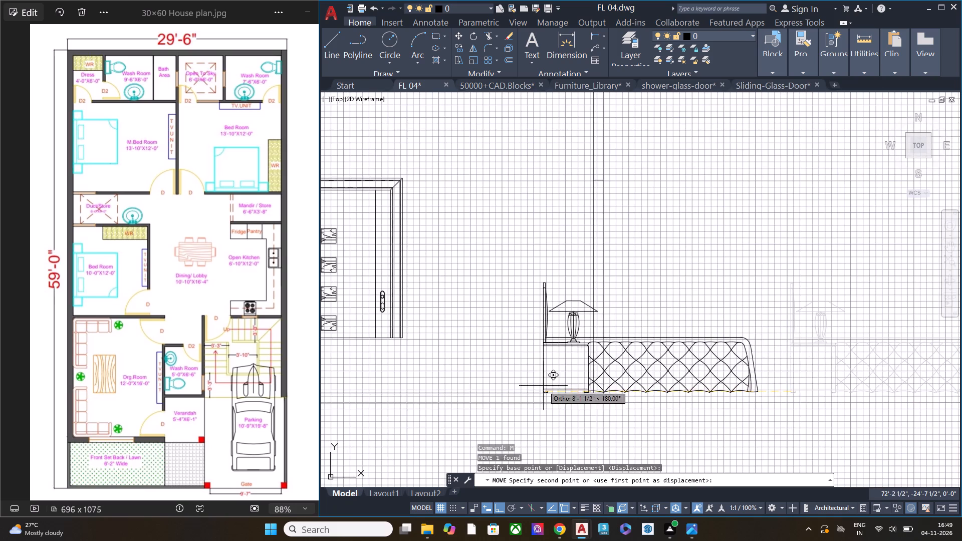
{"action": "middle_click_drag", "start_coordinate": [553, 384], "coordinate": [867, 383]}
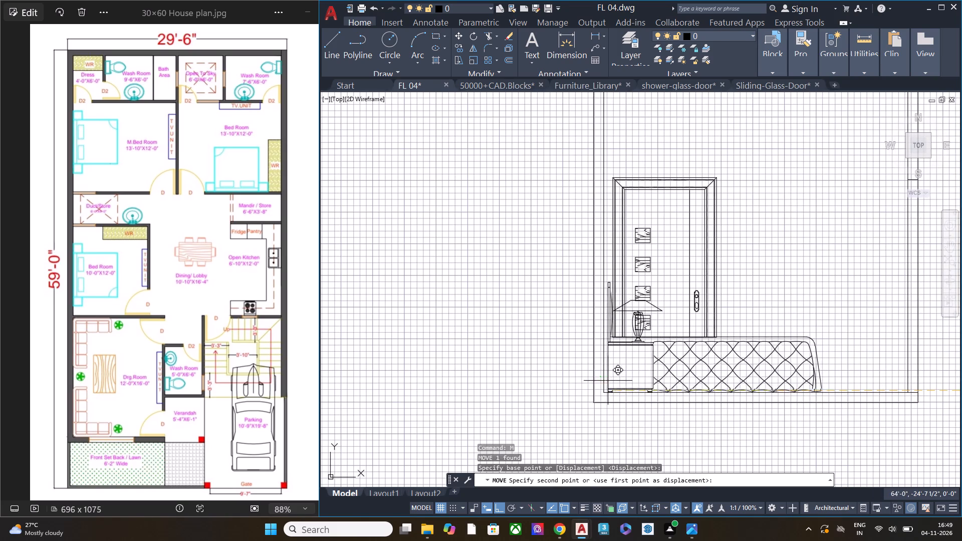
{"action": "left_click", "coordinate": [605, 381]}
Move the bed block straight down about 4 inches so the bedside table's feet rest on the inner floor line.
{"action": "scroll", "coordinate": [607, 351], "scroll_direction": "up", "scroll_amount": 1}
{"action": "scroll", "coordinate": [615, 405], "scroll_direction": "up", "scroll_amount": 2}
{"action": "middle_click_drag", "start_coordinate": [615, 405], "coordinate": [617, 387]}
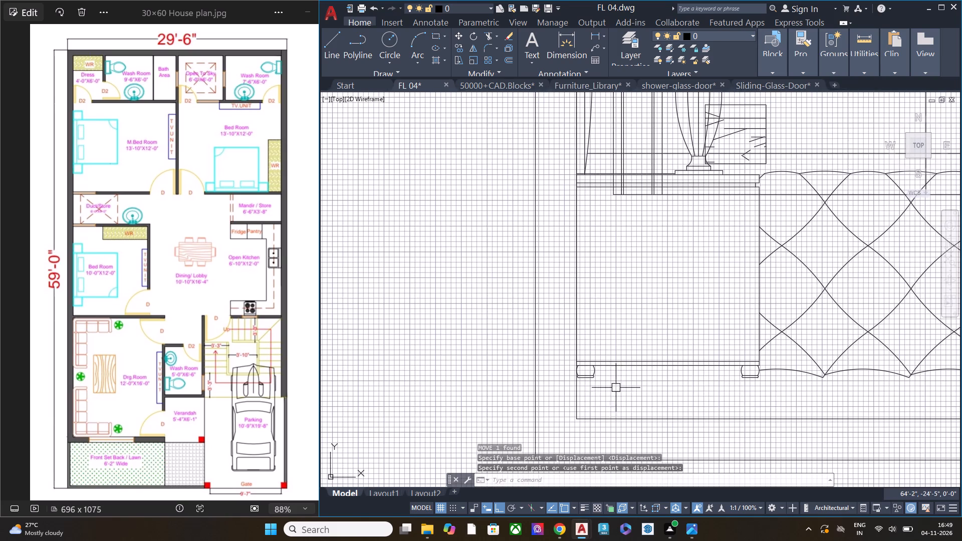
{"action": "left_click", "coordinate": [613, 391]}
{"action": "left_click", "coordinate": [601, 363]}
{"action": "scroll", "coordinate": [587, 377], "scroll_direction": "up", "scroll_amount": 4}
{"action": "middle_click_drag", "start_coordinate": [602, 393], "coordinate": [697, 255]}
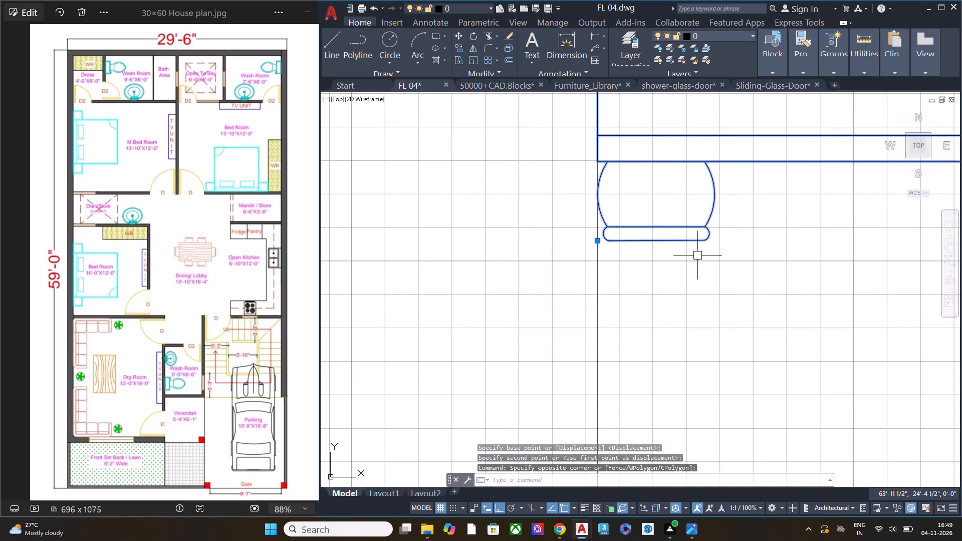
{"action": "scroll", "coordinate": [697, 255], "scroll_direction": "down", "scroll_amount": 2}
{"action": "key", "text": "m"}
{"action": "left_click", "coordinate": [735, 284]}
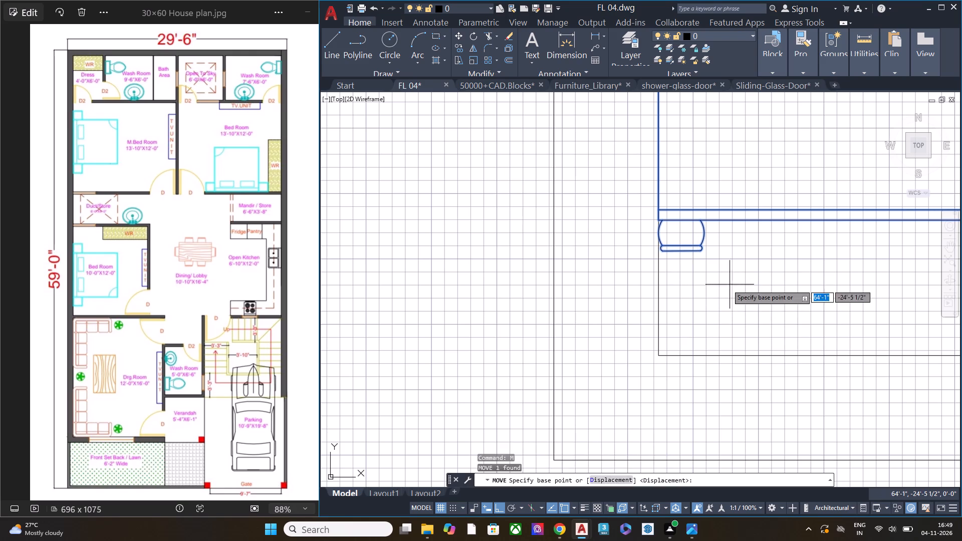
{"action": "left_click", "coordinate": [727, 280]}
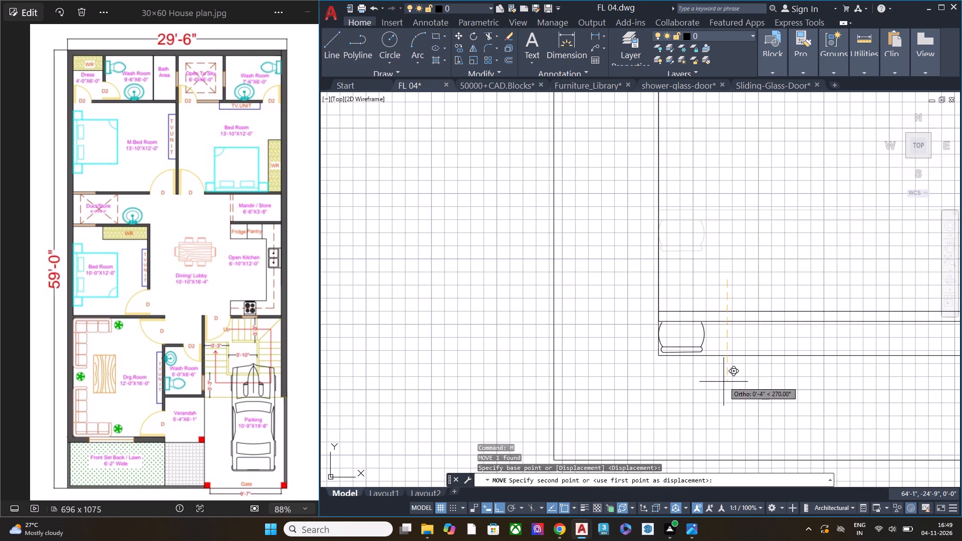
{"action": "left_click", "coordinate": [724, 385]}
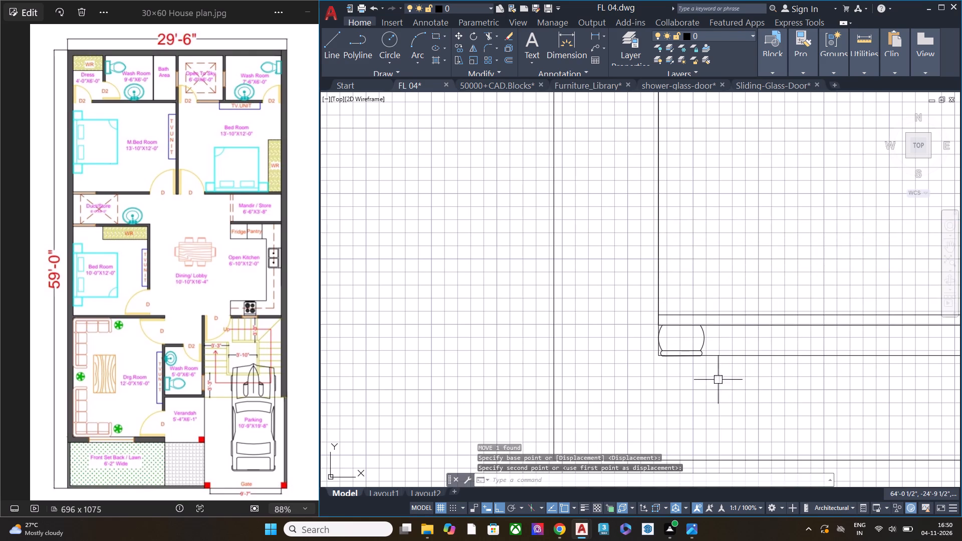
Save the drawing.
{"action": "key", "text": "grave"}
{"action": "key", "text": "Escape"}
{"action": "scroll", "coordinate": [579, 329], "scroll_direction": "down", "scroll_amount": 6}
{"action": "key", "text": "ctrl+s"}
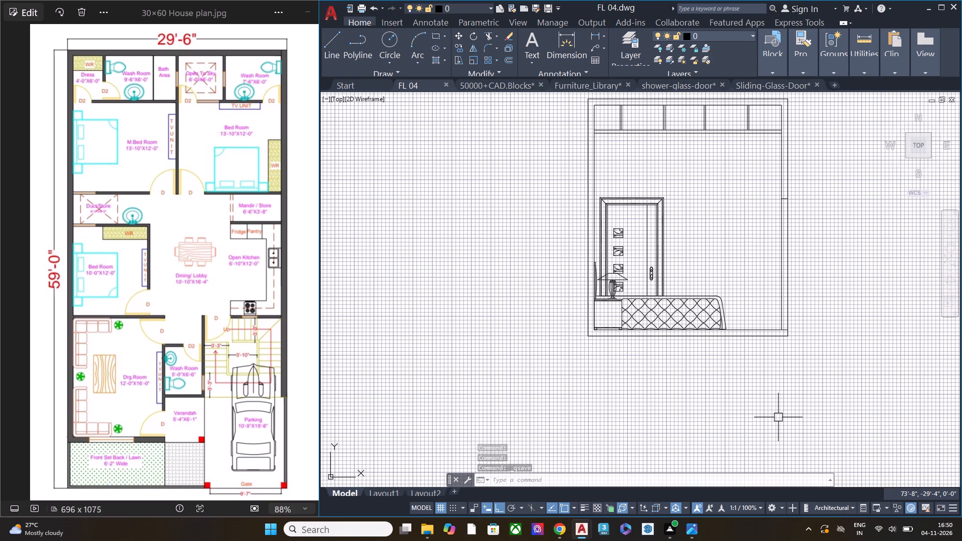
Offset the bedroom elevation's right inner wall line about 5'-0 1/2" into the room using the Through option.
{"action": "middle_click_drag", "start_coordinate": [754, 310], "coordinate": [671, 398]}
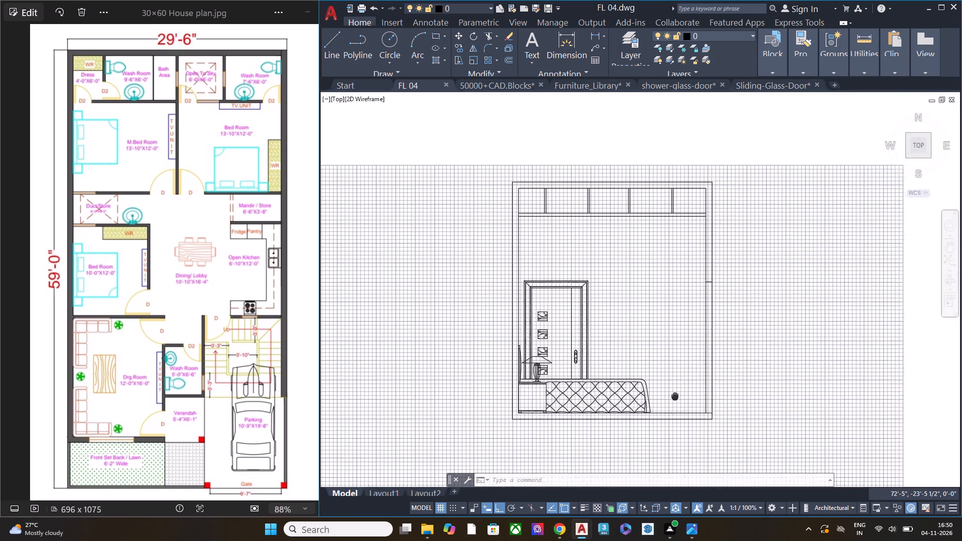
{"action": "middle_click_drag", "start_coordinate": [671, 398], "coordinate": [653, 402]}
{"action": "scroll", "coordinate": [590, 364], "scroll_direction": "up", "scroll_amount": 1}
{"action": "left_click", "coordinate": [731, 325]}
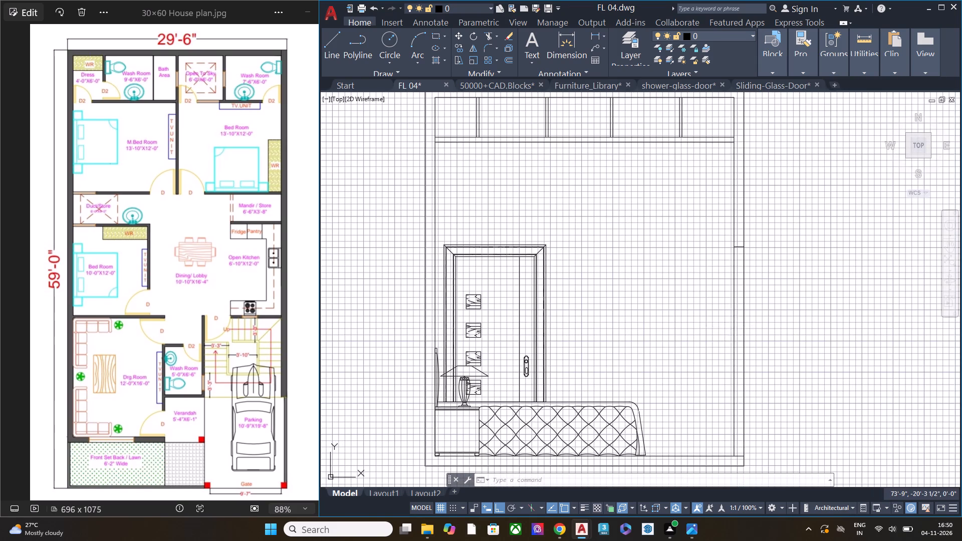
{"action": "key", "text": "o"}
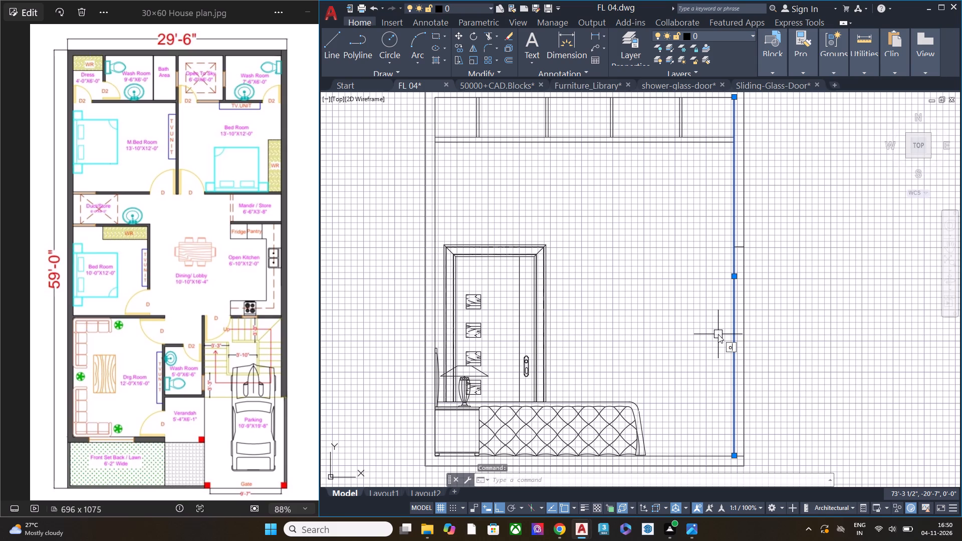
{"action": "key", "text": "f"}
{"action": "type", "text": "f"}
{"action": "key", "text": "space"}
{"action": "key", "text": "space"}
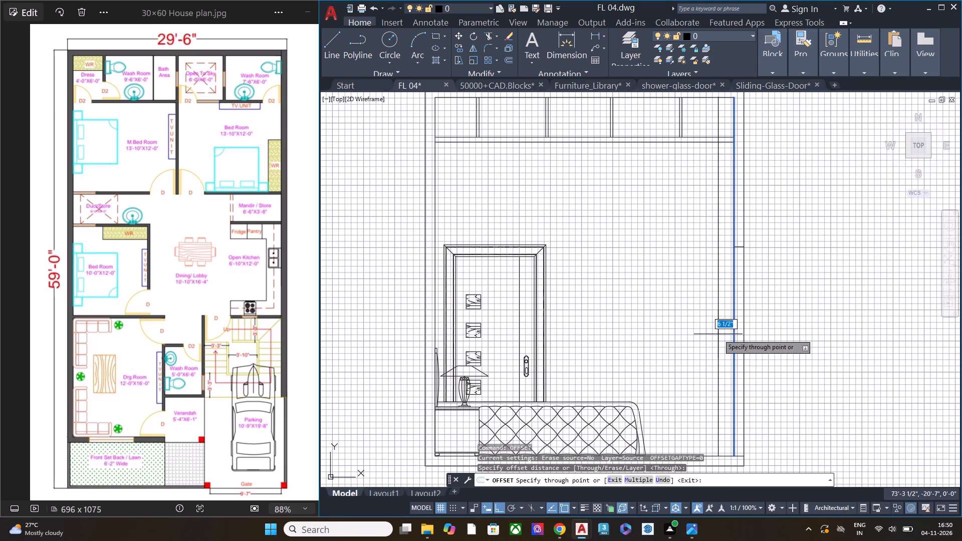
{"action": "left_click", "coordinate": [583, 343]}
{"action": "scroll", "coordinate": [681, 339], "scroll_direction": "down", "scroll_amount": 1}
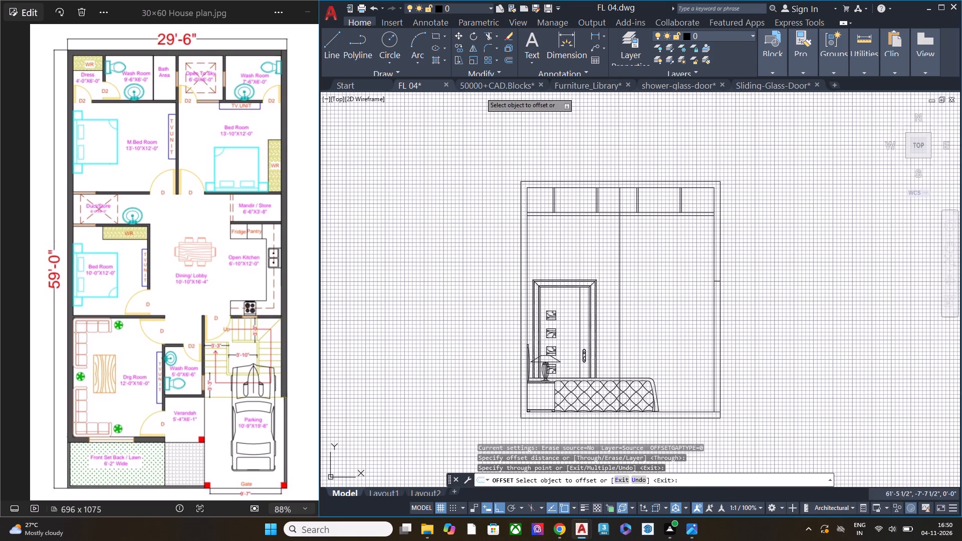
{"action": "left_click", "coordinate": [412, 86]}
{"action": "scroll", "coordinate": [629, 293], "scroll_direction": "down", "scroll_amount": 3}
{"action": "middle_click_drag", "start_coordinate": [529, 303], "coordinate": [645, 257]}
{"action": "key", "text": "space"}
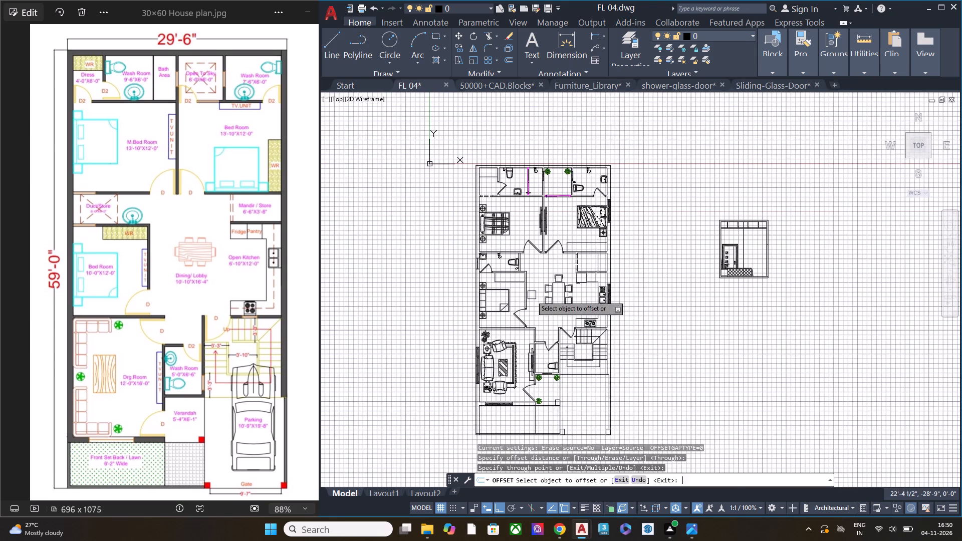
Measure the length of the wardrobe along the washroom wall of the lower bedroom in the floor plan.
{"action": "scroll", "coordinate": [504, 297], "scroll_direction": "up", "scroll_amount": 6}
{"action": "scroll", "coordinate": [545, 294], "scroll_direction": "down", "scroll_amount": 3}
{"action": "middle_click_drag", "start_coordinate": [592, 291], "coordinate": [600, 340]}
{"action": "scroll", "coordinate": [544, 294], "scroll_direction": "up", "scroll_amount": 1}
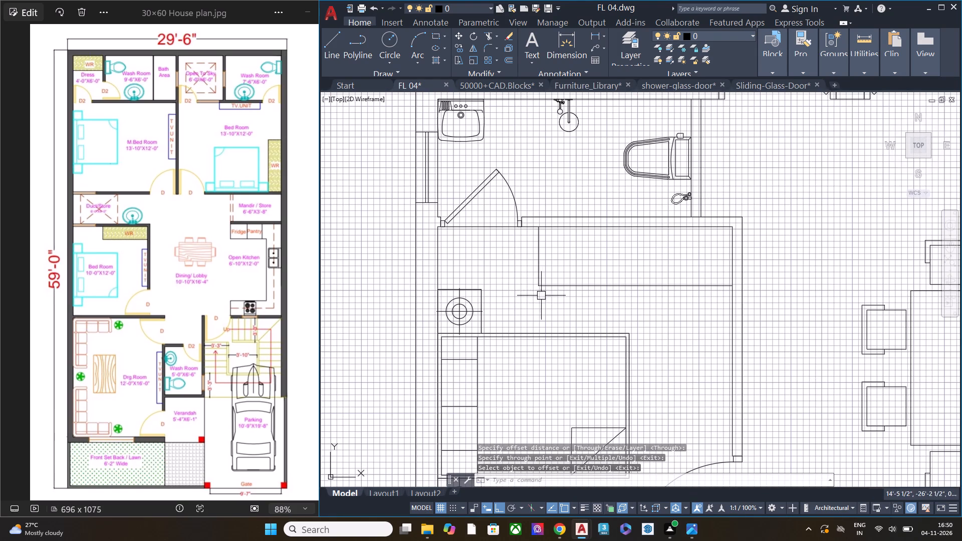
{"action": "left_click", "coordinate": [863, 73]}
{"action": "left_click", "coordinate": [870, 101]}
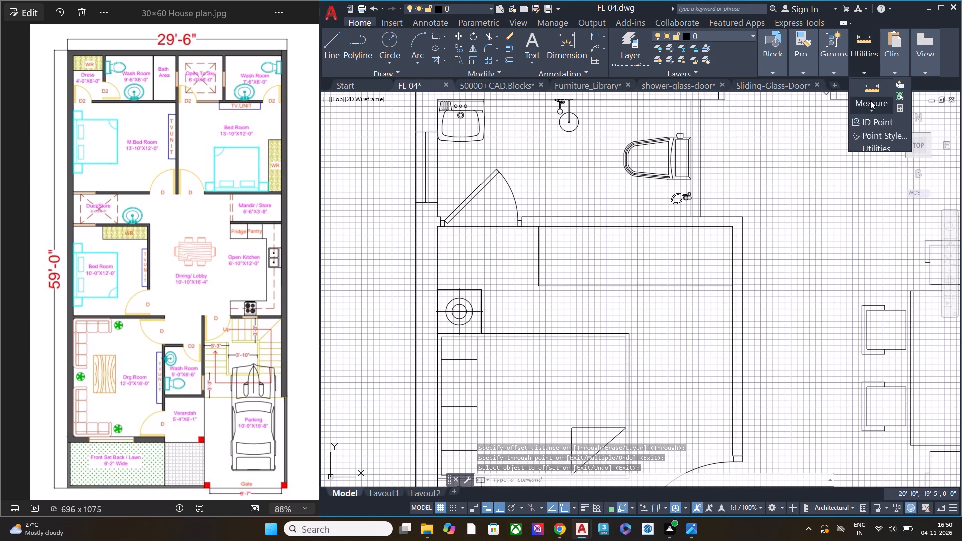
{"action": "left_click", "coordinate": [883, 154]}
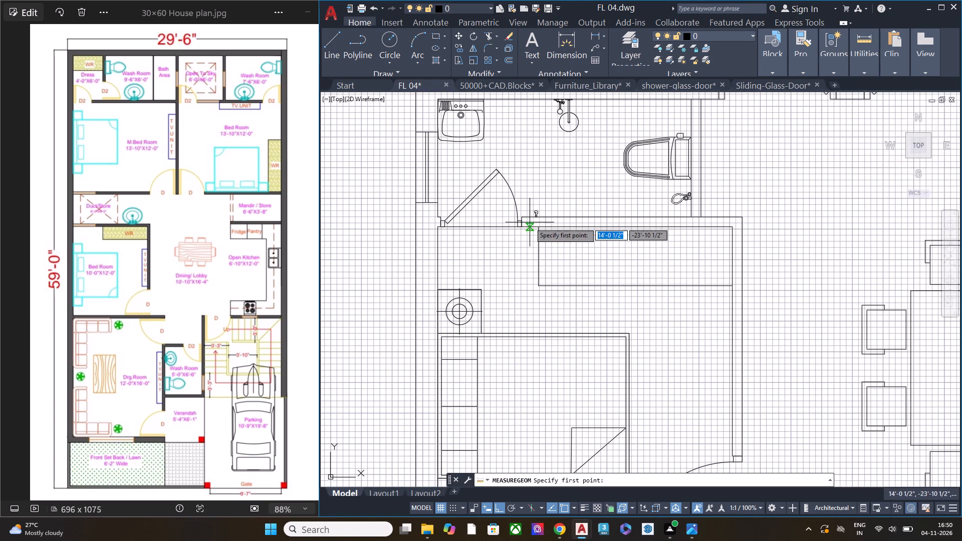
{"action": "left_click", "coordinate": [540, 226]}
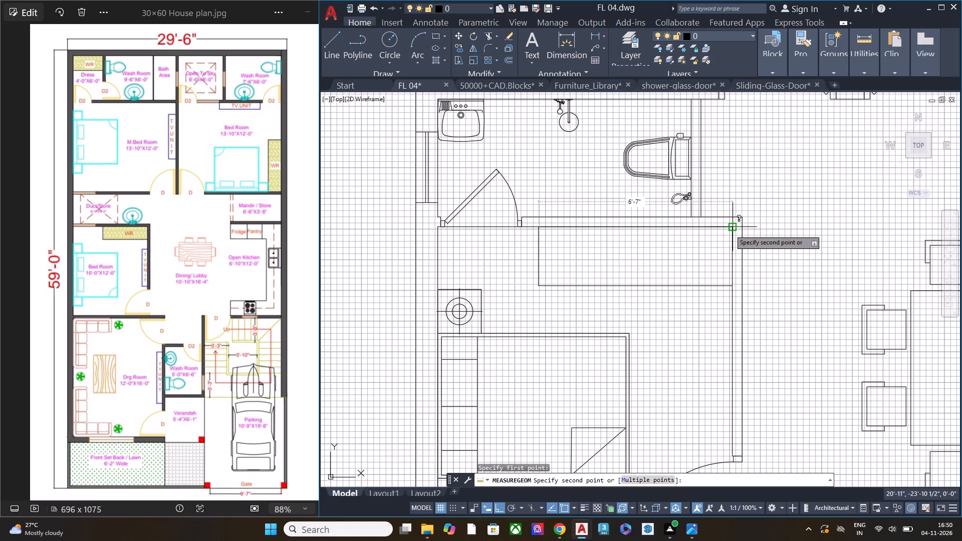
{"action": "key", "text": "Escape"}
{"action": "scroll", "coordinate": [608, 217], "scroll_direction": "down", "scroll_amount": 3}
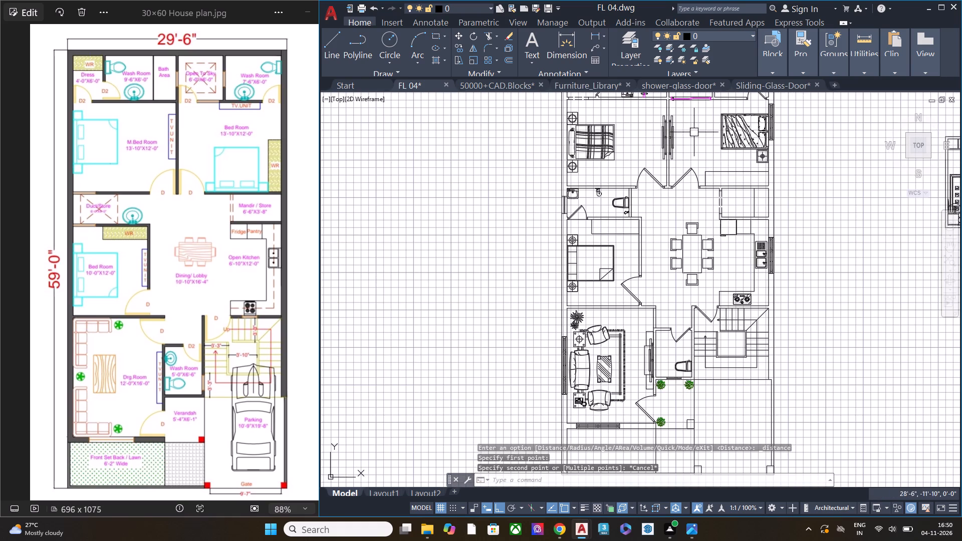
Measure the horizontal distance from the offset vertical line to the right inner wall line in the bedroom elevation.
{"action": "scroll", "coordinate": [635, 254], "scroll_direction": "down", "scroll_amount": 2}
{"action": "scroll", "coordinate": [696, 246], "scroll_direction": "up", "scroll_amount": 2}
{"action": "scroll", "coordinate": [699, 245], "scroll_direction": "down", "scroll_amount": 1}
{"action": "scroll", "coordinate": [705, 245], "scroll_direction": "up", "scroll_amount": 2}
{"action": "middle_click_drag", "start_coordinate": [780, 252], "coordinate": [414, 362]}
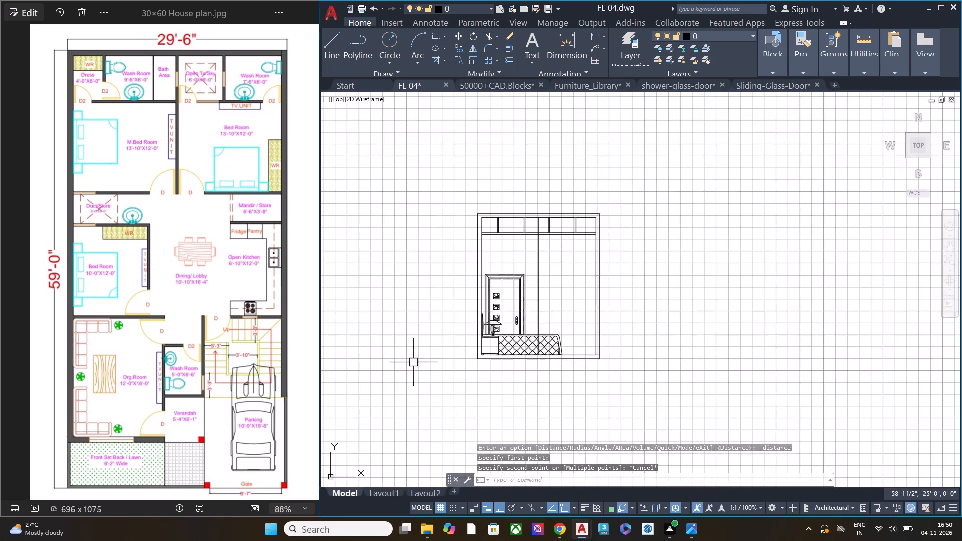
{"action": "scroll", "coordinate": [598, 280], "scroll_direction": "up", "scroll_amount": 1}
{"action": "scroll", "coordinate": [598, 280], "scroll_direction": "down", "scroll_amount": 1}
{"action": "left_click", "coordinate": [867, 68]}
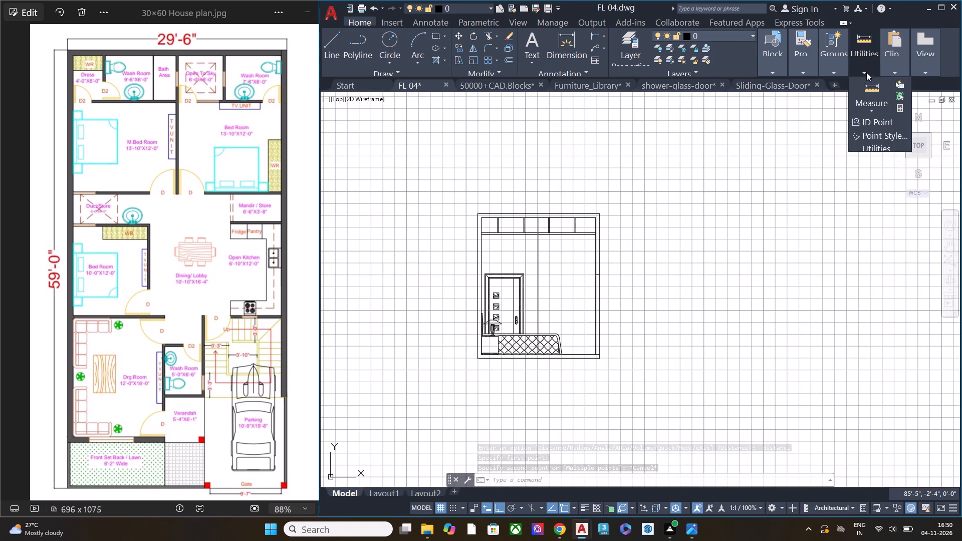
{"action": "left_click", "coordinate": [869, 103]}
{"action": "left_click", "coordinate": [872, 143]}
{"action": "scroll", "coordinate": [531, 244], "scroll_direction": "up", "scroll_amount": 2}
{"action": "left_click", "coordinate": [545, 225]}
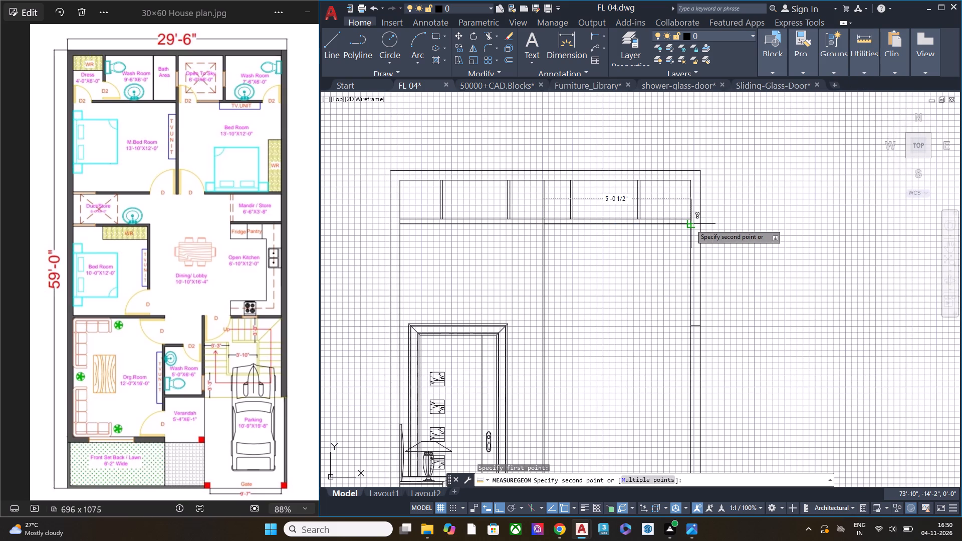
{"action": "key", "text": "Escape"}
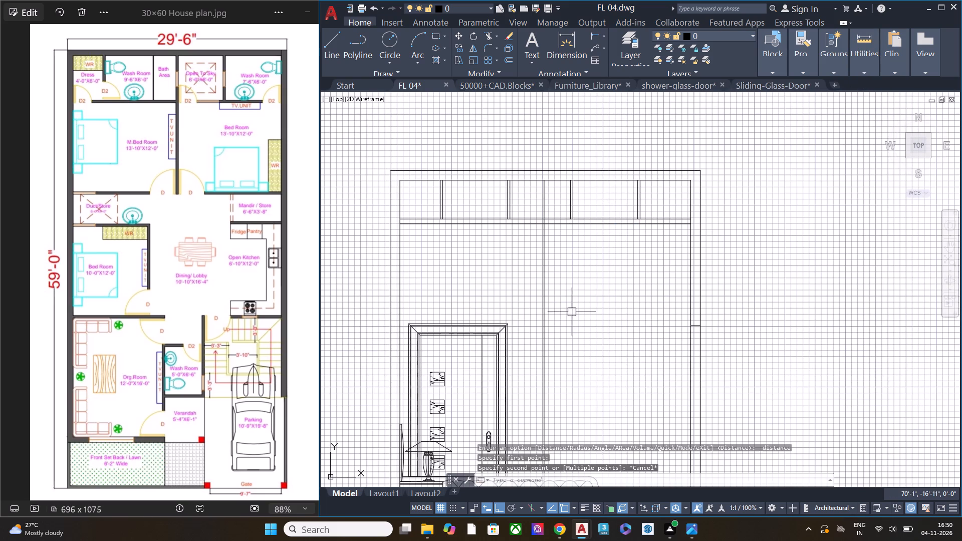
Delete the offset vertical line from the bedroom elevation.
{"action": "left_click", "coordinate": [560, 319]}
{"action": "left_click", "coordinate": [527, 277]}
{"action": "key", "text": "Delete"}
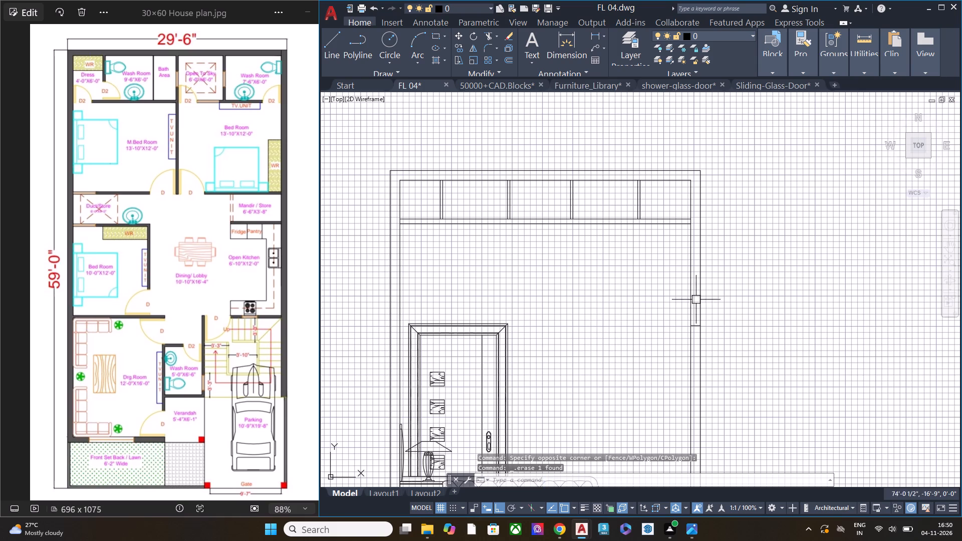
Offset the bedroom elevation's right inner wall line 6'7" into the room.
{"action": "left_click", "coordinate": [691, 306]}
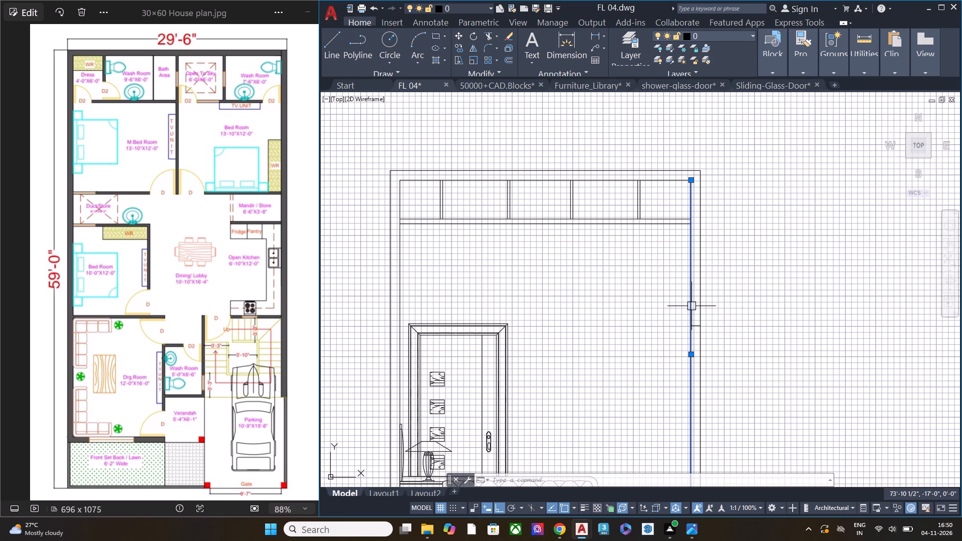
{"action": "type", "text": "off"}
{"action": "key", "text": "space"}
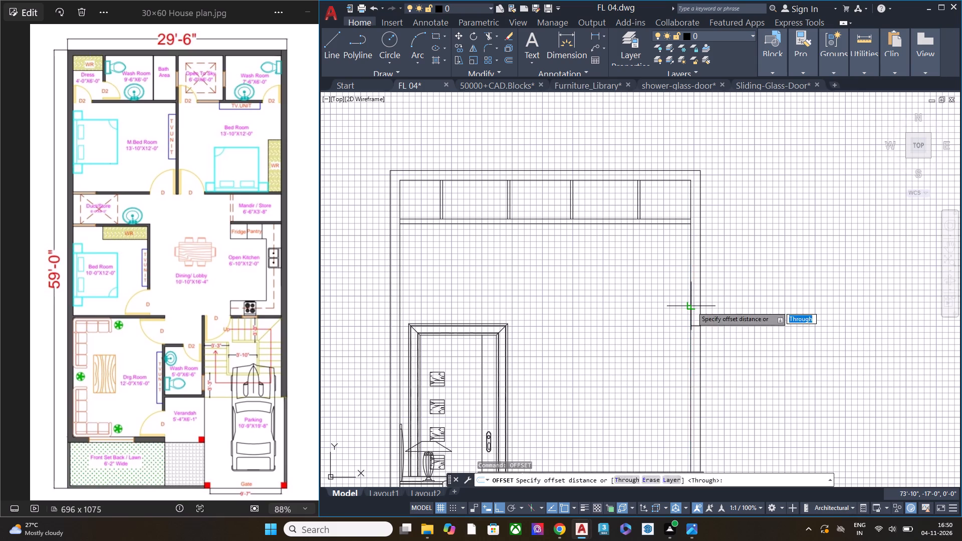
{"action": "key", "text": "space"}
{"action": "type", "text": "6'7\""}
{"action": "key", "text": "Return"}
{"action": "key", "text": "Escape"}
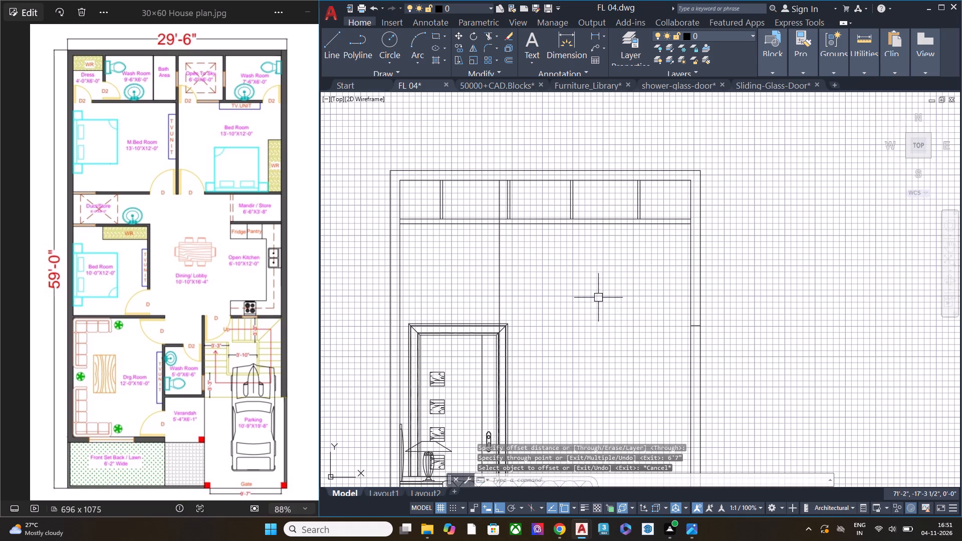
Measure the overall width of the washroom door opening next to the bedroom wardrobe in the floor plan.
{"action": "scroll", "coordinate": [577, 257], "scroll_direction": "down", "scroll_amount": 1}
{"action": "scroll", "coordinate": [474, 324], "scroll_direction": "up", "scroll_amount": 1}
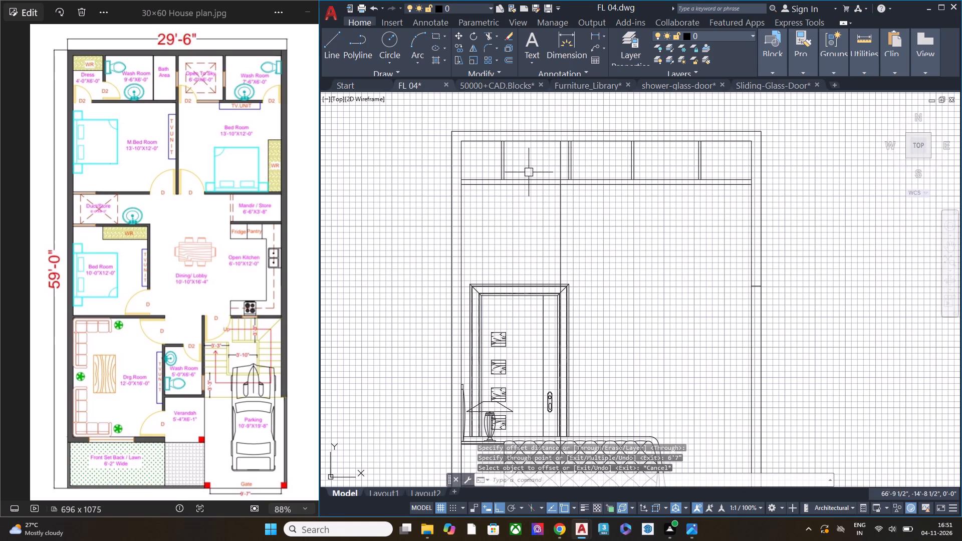
{"action": "left_click", "coordinate": [505, 81]}
{"action": "left_click", "coordinate": [422, 84]}
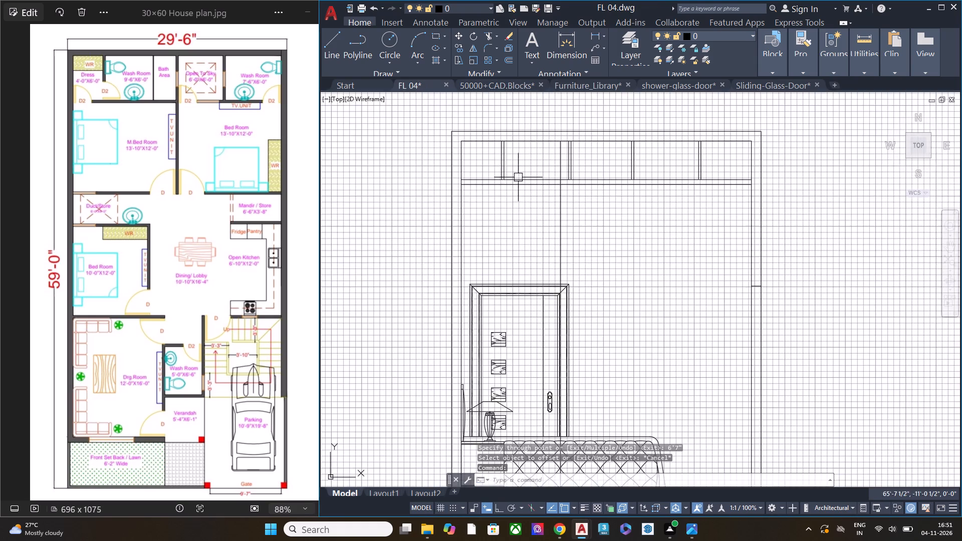
{"action": "scroll", "coordinate": [529, 184], "scroll_direction": "down", "scroll_amount": 5}
{"action": "middle_click_drag", "start_coordinate": [432, 214], "coordinate": [533, 186]}
{"action": "scroll", "coordinate": [510, 204], "scroll_direction": "up", "scroll_amount": 4}
{"action": "middle_click_drag", "start_coordinate": [439, 181], "coordinate": [504, 275]}
{"action": "scroll", "coordinate": [433, 199], "scroll_direction": "up", "scroll_amount": 2}
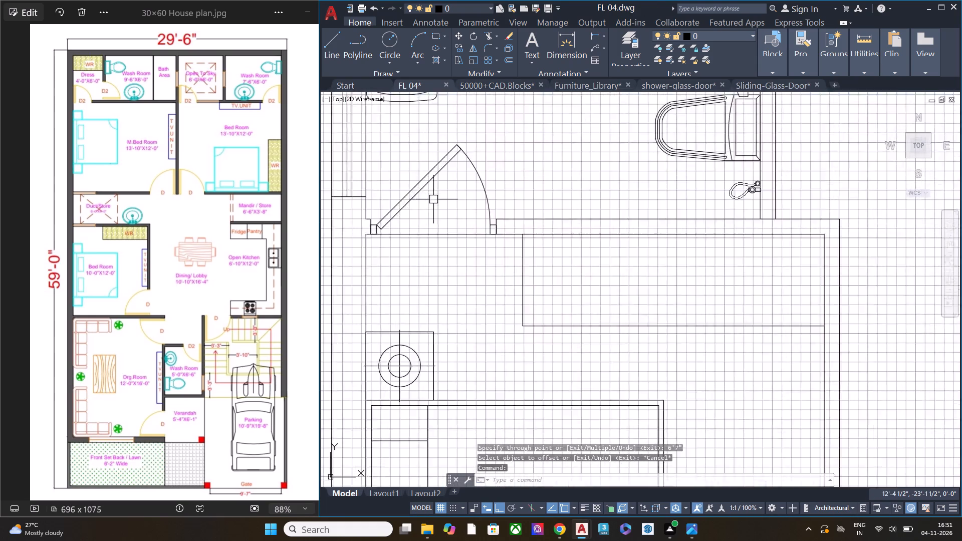
{"action": "scroll", "coordinate": [433, 199], "scroll_direction": "up", "scroll_amount": 1}
{"action": "middle_click_drag", "start_coordinate": [443, 209], "coordinate": [615, 269]}
{"action": "scroll", "coordinate": [715, 179], "scroll_direction": "up", "scroll_amount": 1}
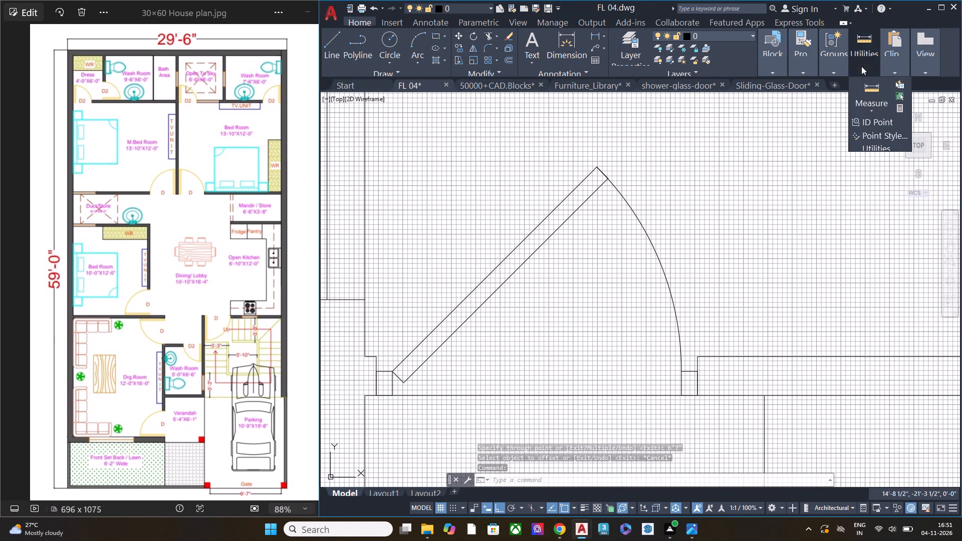
{"action": "left_click", "coordinate": [861, 66]}
{"action": "left_click", "coordinate": [864, 69]}
{"action": "left_click", "coordinate": [877, 112]}
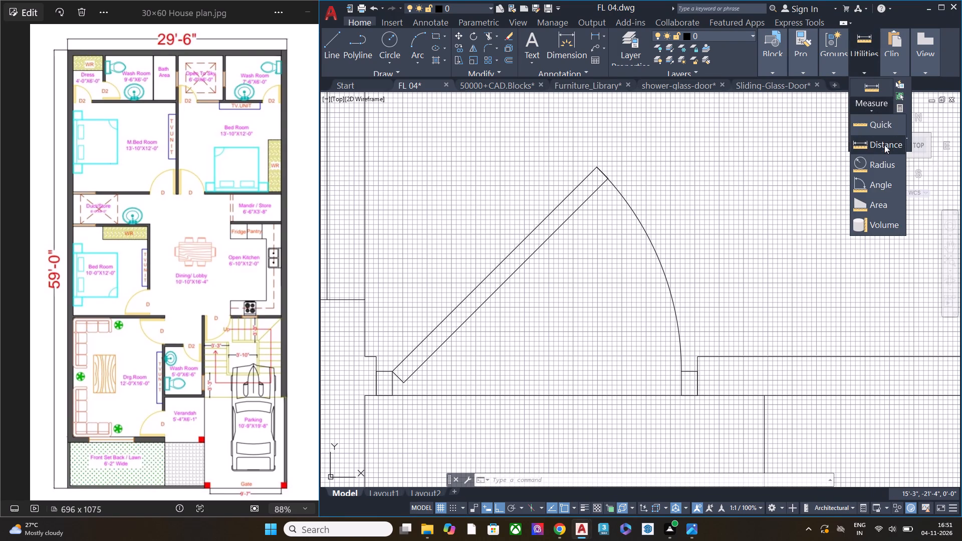
{"action": "left_click", "coordinate": [886, 151]}
{"action": "left_click", "coordinate": [374, 398]}
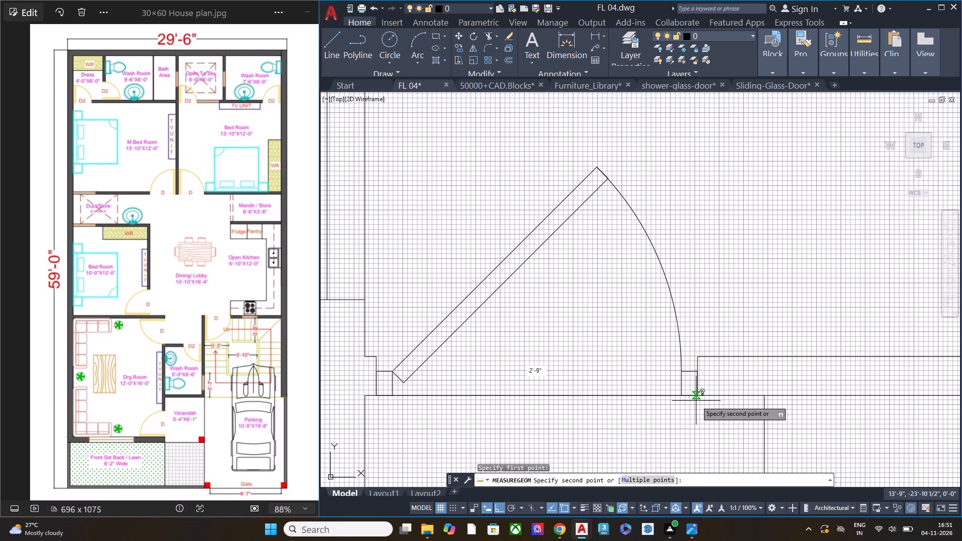
{"action": "key", "text": "Escape"}
{"action": "scroll", "coordinate": [521, 331], "scroll_direction": "down", "scroll_amount": 1}
{"action": "scroll", "coordinate": [521, 331], "scroll_direction": "up", "scroll_amount": 2}
{"action": "scroll", "coordinate": [522, 331], "scroll_direction": "down", "scroll_amount": 5}
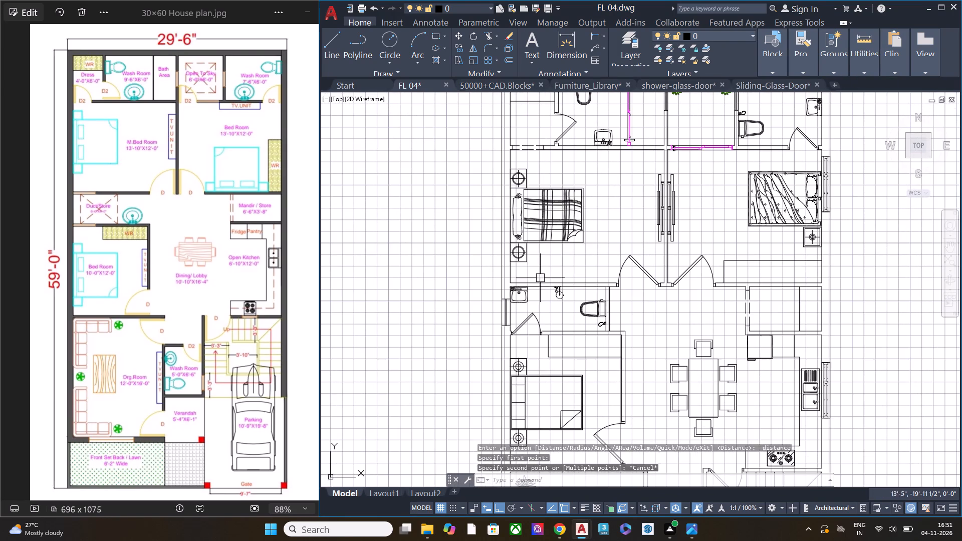
{"action": "key", "text": "Escape"}
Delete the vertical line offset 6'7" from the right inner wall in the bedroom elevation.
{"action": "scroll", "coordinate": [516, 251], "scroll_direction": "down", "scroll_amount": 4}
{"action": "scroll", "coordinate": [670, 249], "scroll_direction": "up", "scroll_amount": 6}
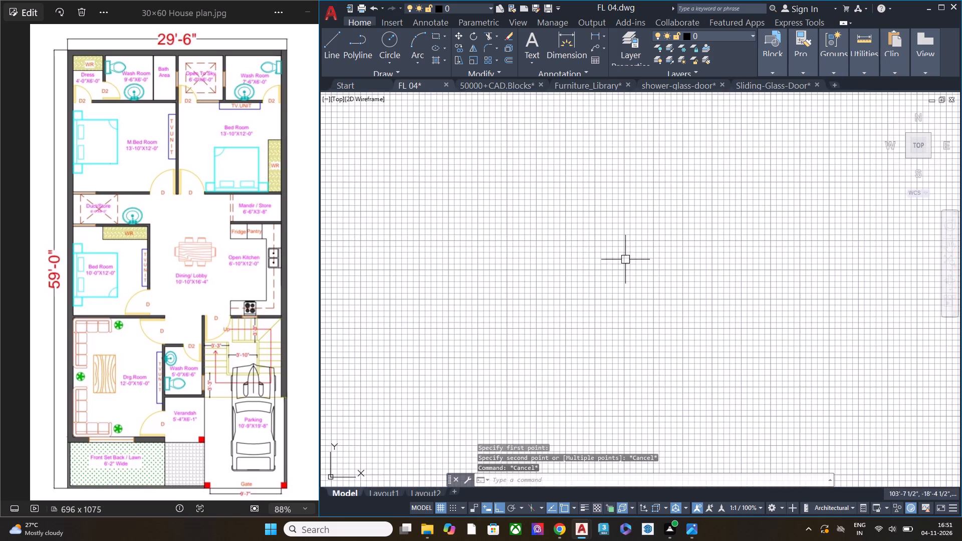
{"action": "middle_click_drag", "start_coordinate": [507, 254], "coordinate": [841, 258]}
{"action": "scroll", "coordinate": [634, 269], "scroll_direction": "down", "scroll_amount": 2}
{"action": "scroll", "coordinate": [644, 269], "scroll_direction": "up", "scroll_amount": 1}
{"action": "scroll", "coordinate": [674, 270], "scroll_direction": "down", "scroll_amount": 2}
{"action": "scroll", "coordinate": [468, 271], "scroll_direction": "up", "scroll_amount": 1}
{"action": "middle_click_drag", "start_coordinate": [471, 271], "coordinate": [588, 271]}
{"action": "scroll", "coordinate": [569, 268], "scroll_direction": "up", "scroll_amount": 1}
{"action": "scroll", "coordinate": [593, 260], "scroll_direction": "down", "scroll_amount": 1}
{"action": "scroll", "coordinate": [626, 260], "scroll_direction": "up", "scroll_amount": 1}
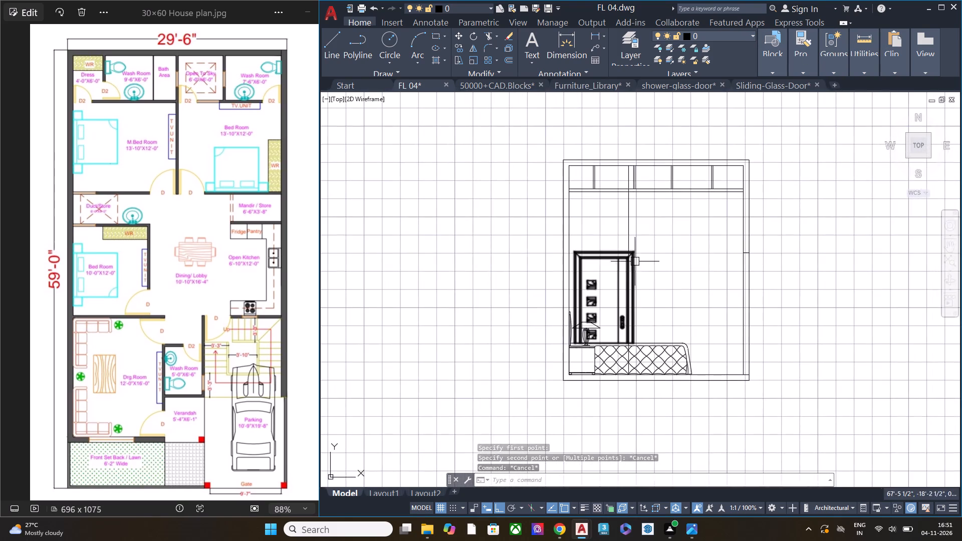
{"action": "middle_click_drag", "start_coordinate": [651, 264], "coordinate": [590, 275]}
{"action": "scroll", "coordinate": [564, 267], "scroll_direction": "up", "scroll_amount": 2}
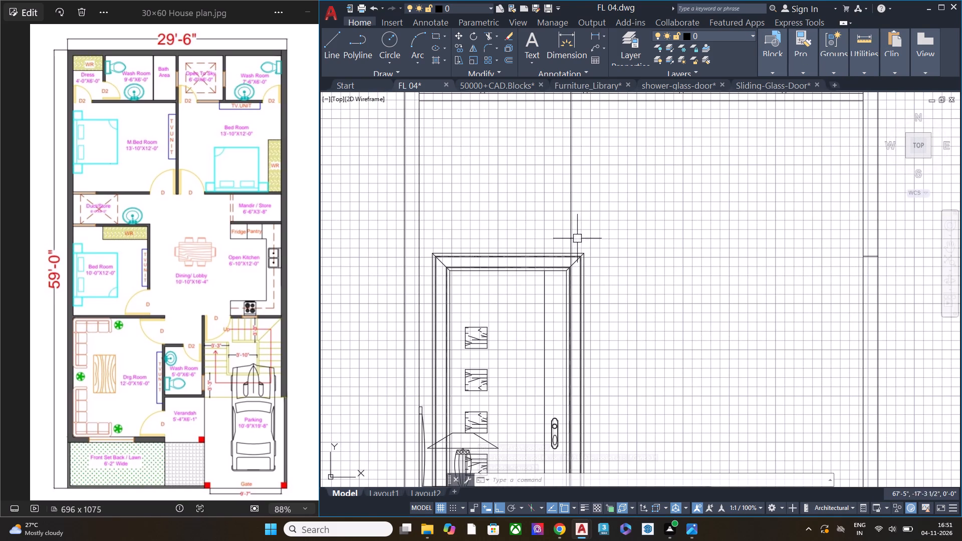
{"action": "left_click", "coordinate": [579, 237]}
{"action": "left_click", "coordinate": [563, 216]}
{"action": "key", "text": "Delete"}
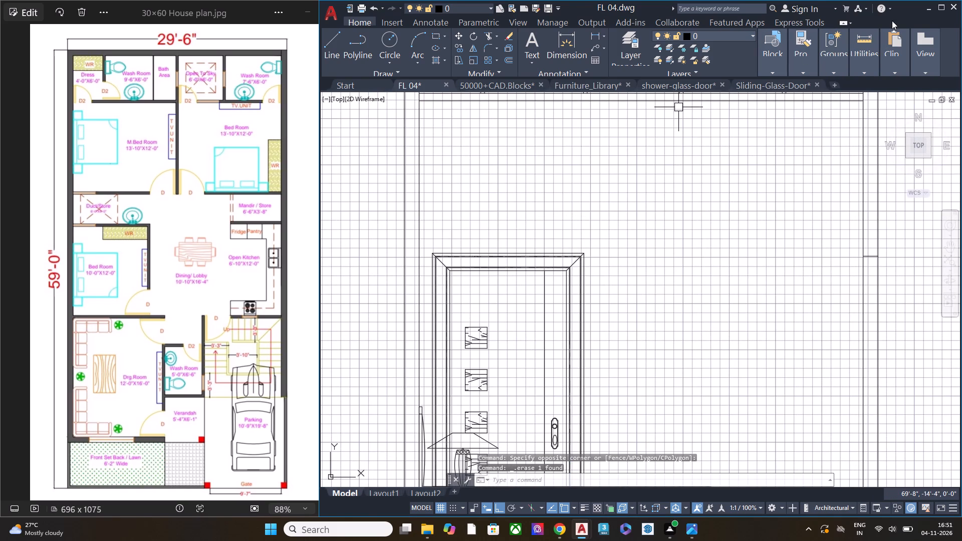
Measure the overall width of the door elevation across the top of its outer frame.
{"action": "left_click", "coordinate": [863, 61]}
{"action": "left_click", "coordinate": [873, 105]}
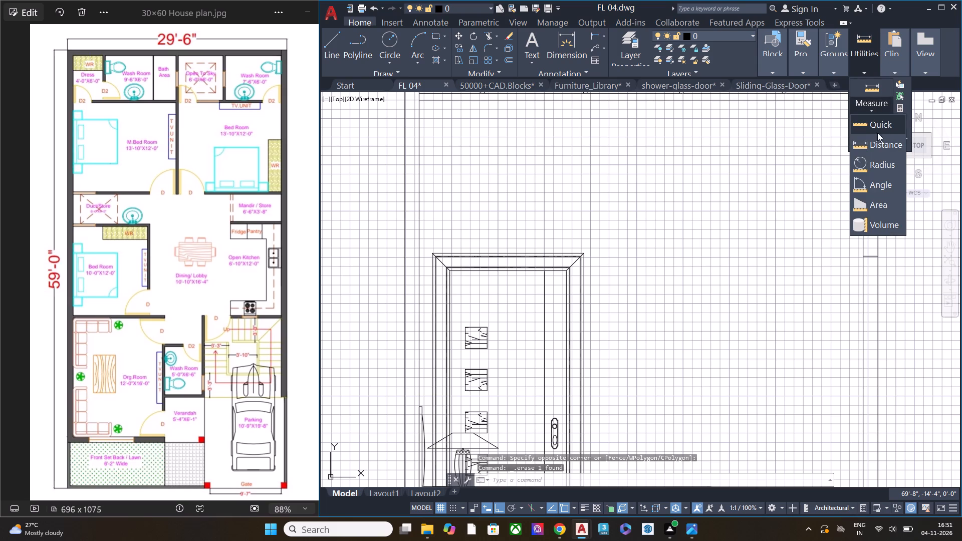
{"action": "left_click", "coordinate": [879, 143]}
{"action": "scroll", "coordinate": [463, 227], "scroll_direction": "up", "scroll_amount": 1}
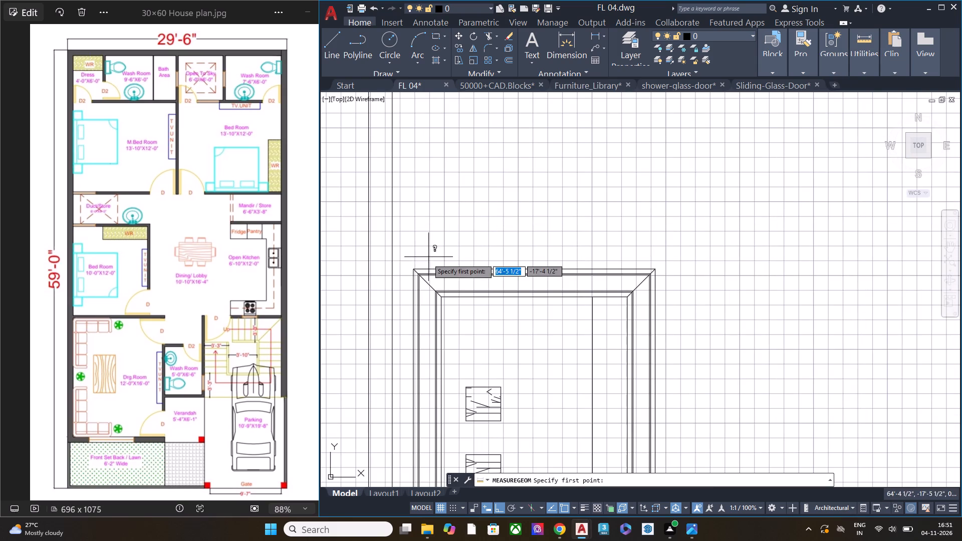
{"action": "left_click", "coordinate": [413, 270]}
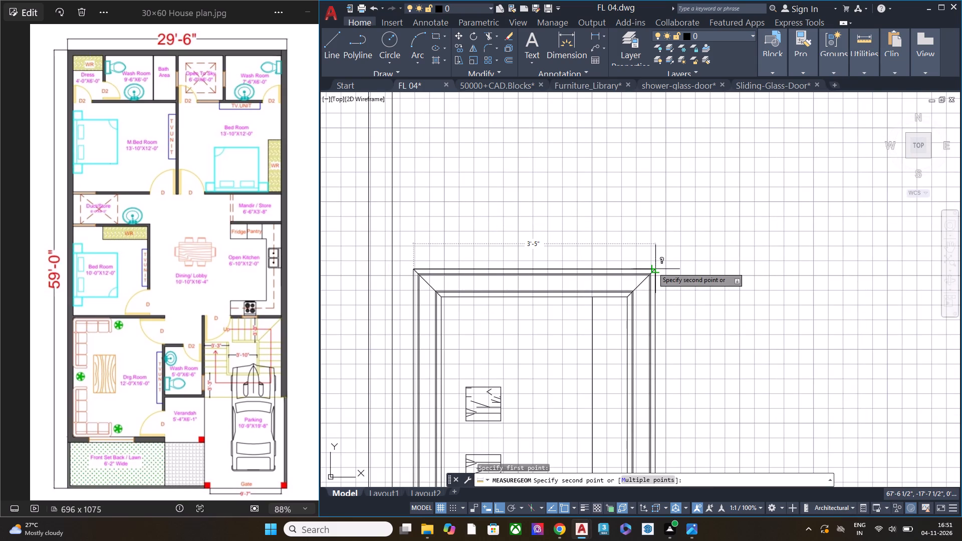
{"action": "key", "text": "Escape"}
{"action": "scroll", "coordinate": [627, 218], "scroll_direction": "down", "scroll_amount": 2}
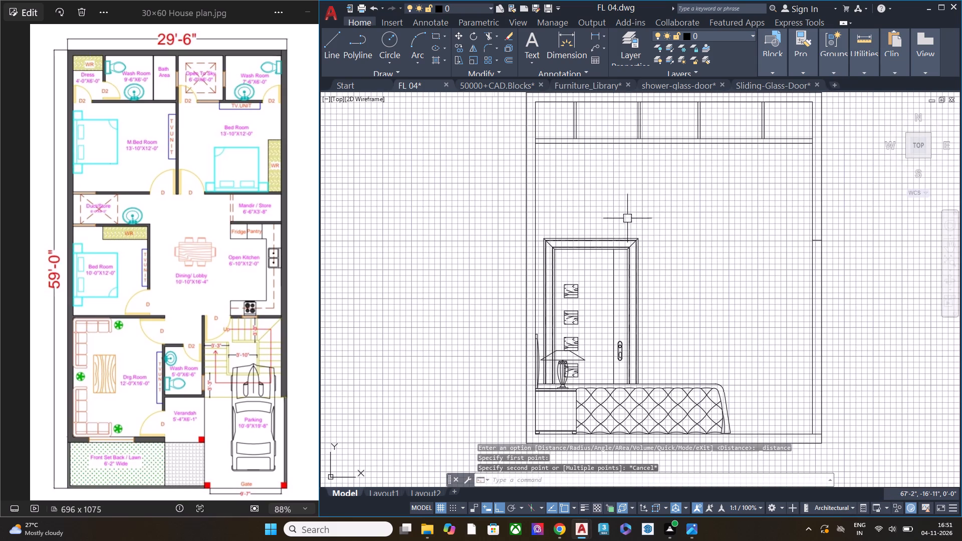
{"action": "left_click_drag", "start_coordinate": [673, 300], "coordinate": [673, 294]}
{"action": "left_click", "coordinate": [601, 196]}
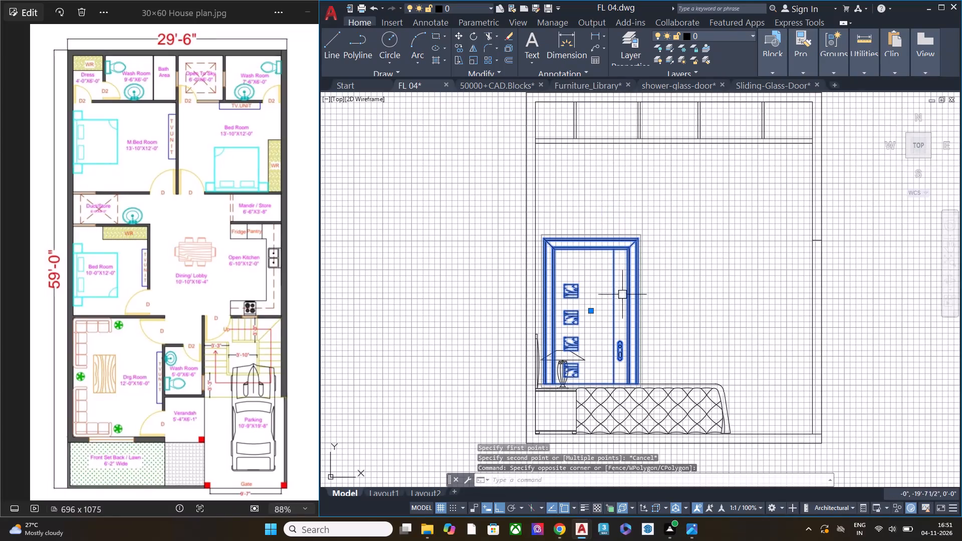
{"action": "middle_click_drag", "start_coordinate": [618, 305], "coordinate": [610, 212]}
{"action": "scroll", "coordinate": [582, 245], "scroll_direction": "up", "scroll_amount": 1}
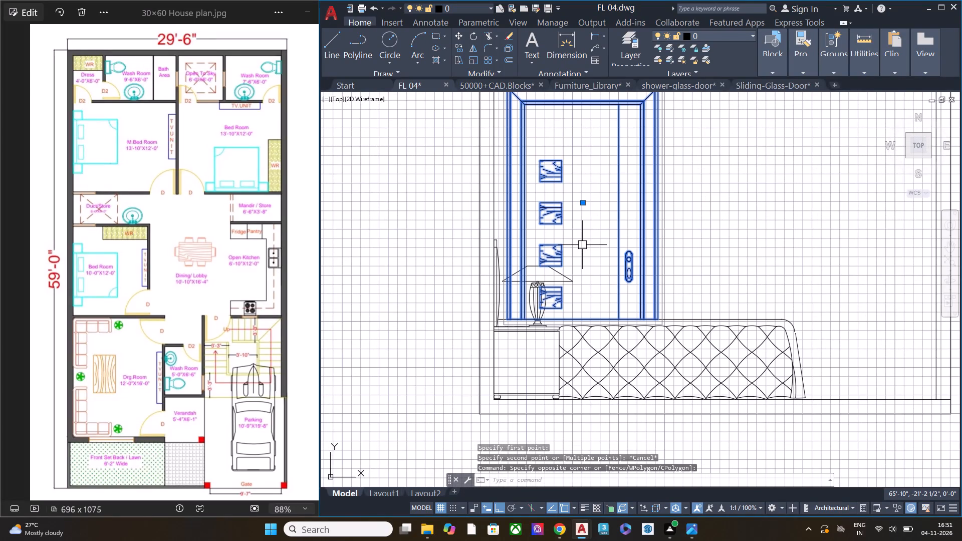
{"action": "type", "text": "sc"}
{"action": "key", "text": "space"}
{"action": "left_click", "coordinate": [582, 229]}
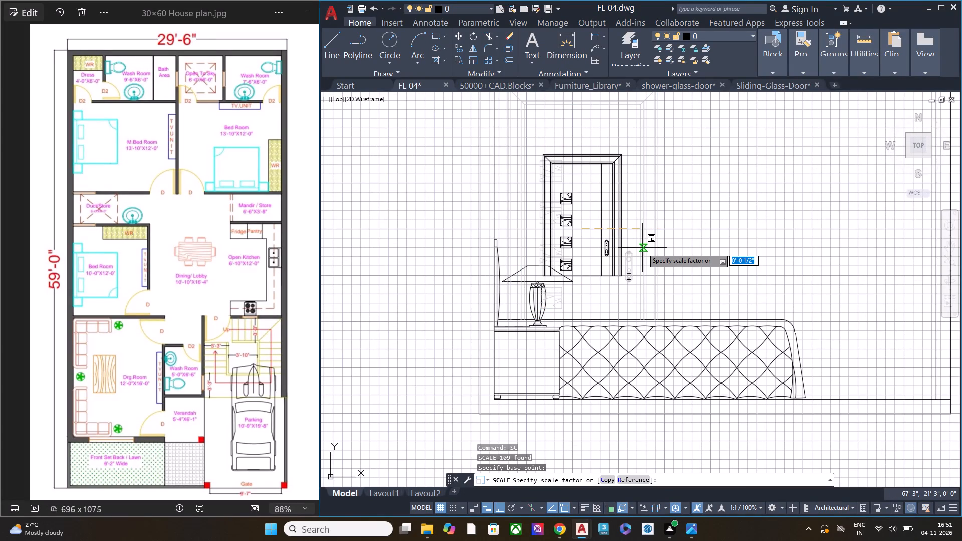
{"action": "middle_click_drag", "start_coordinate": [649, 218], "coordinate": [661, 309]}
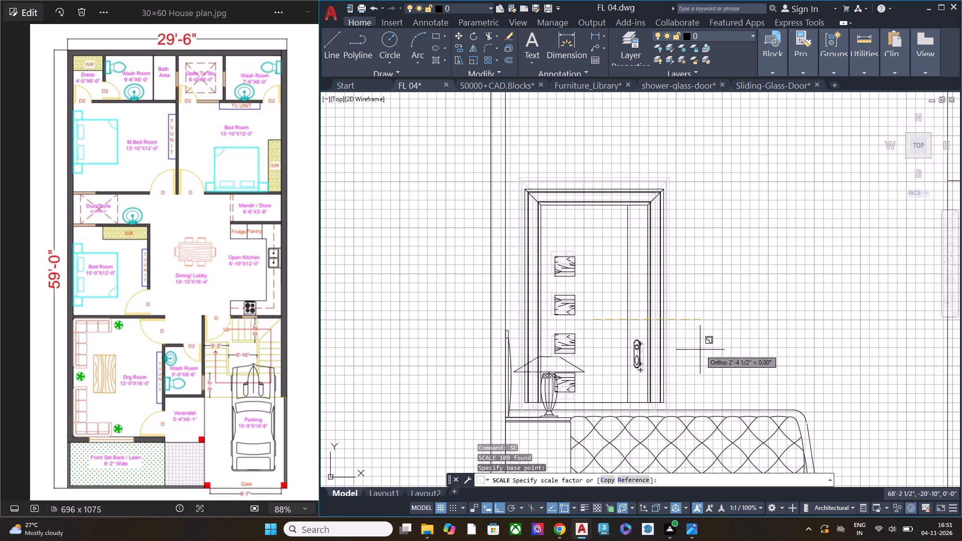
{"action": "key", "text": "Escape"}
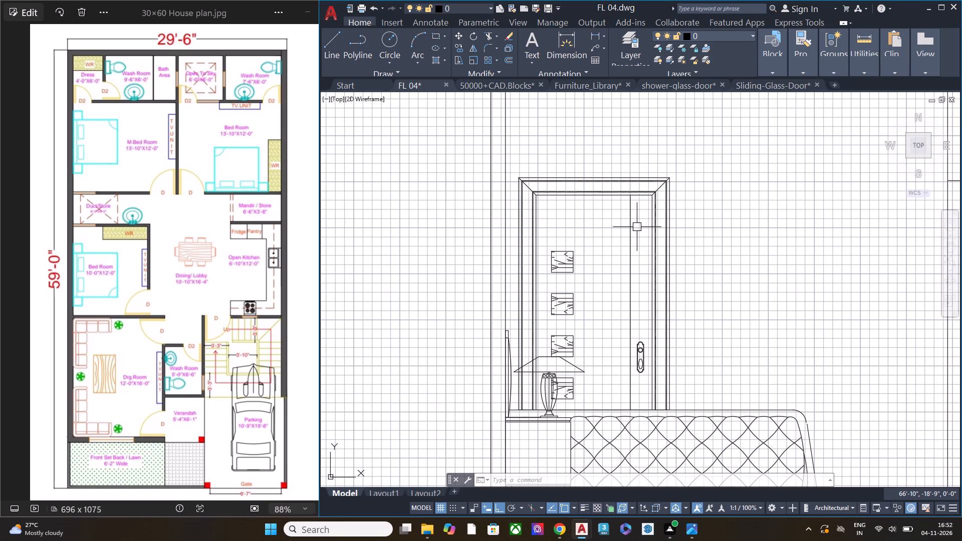
Move the whole door elevation about 1" horizontally toward the left wall of the bedroom elevation.
{"action": "left_click", "coordinate": [698, 234]}
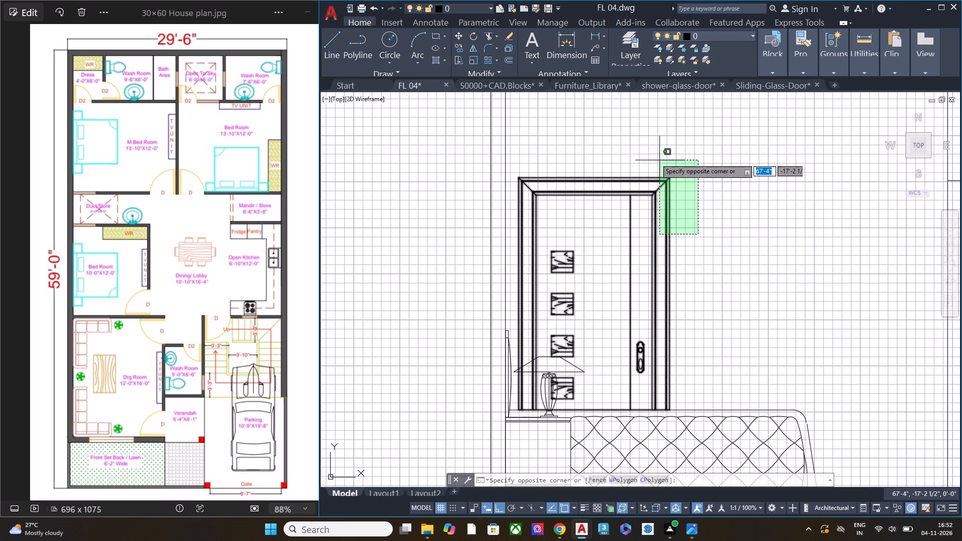
{"action": "left_click", "coordinate": [654, 158]}
{"action": "type", "text": "m"}
{"action": "key", "text": "space"}
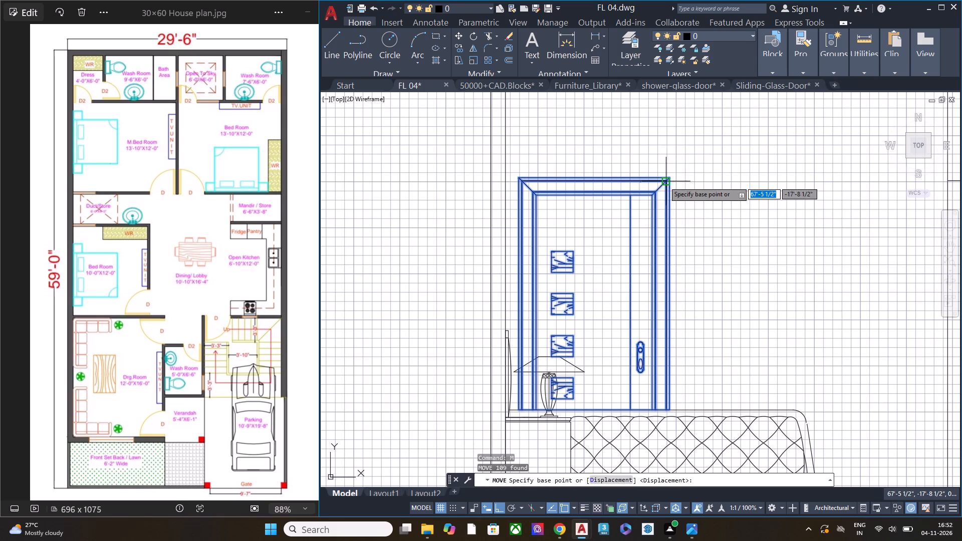
{"action": "left_click", "coordinate": [757, 243]}
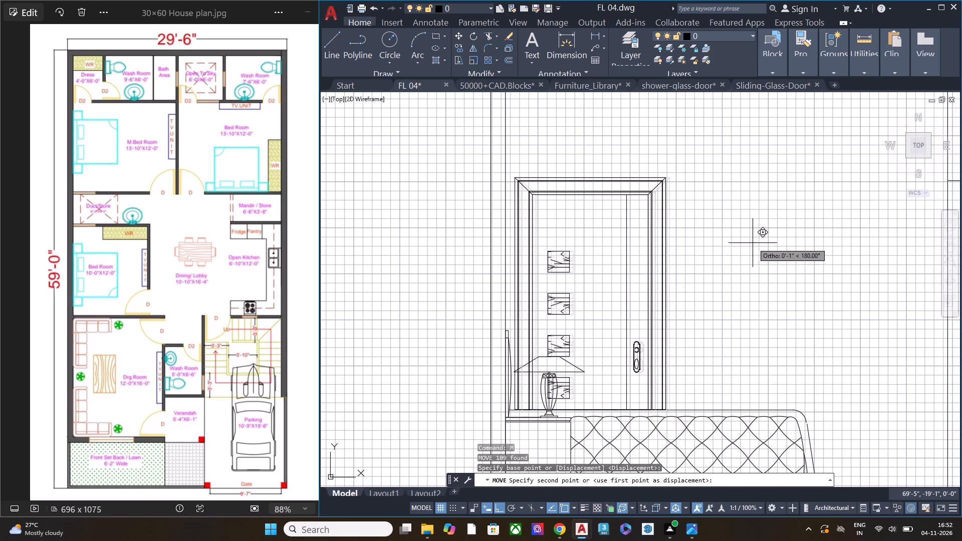
{"action": "left_click", "coordinate": [753, 243]}
{"action": "key", "text": "Escape"}
Offset the bedroom elevation's right inner wall line 6' into the room to mark the wardrobe side.
{"action": "scroll", "coordinate": [511, 220], "scroll_direction": "down", "scroll_amount": 1}
{"action": "middle_click_drag", "start_coordinate": [624, 237], "coordinate": [514, 237]}
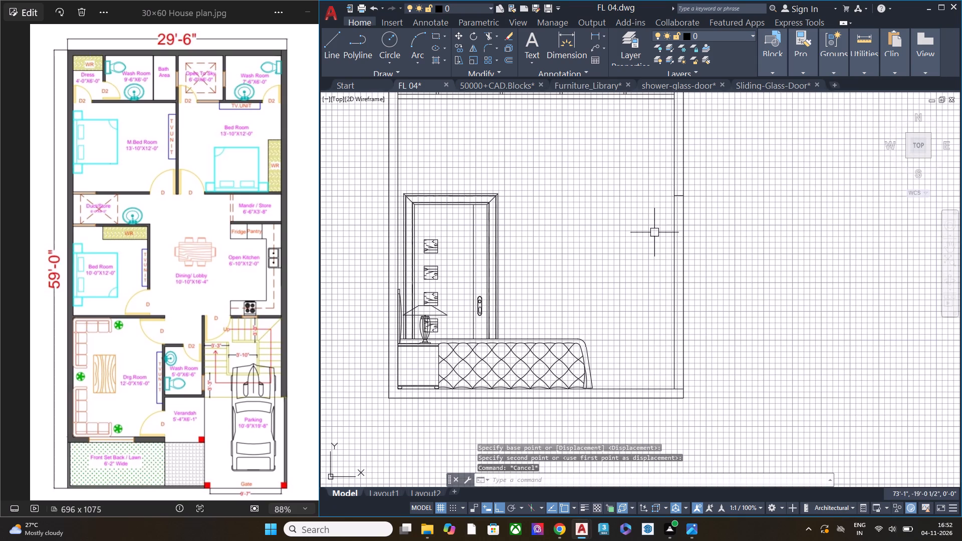
{"action": "left_click", "coordinate": [672, 230]}
{"action": "type", "text": "off"}
{"action": "key", "text": "space"}
{"action": "key", "text": "space"}
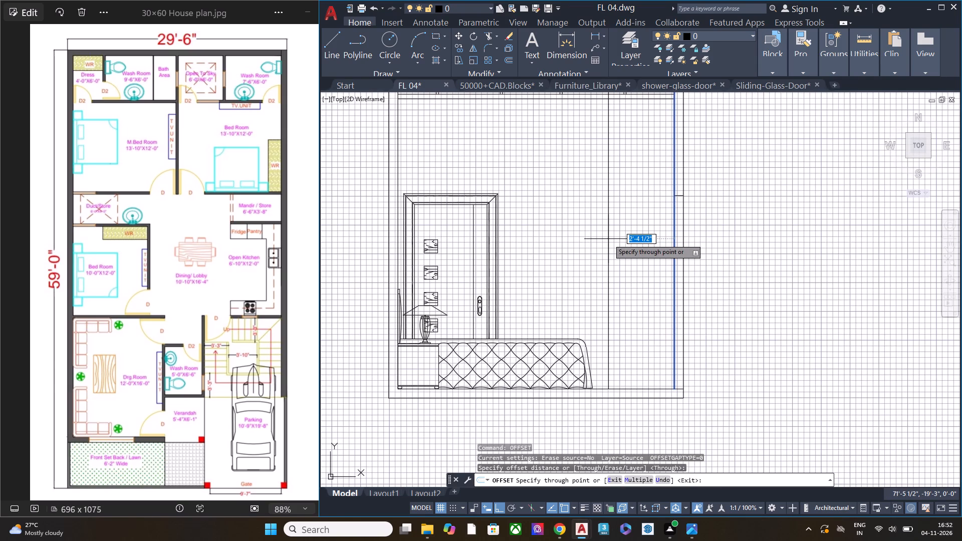
{"action": "type", "text": "6'"}
{"action": "key", "text": "Return"}
{"action": "key", "text": "Escape"}
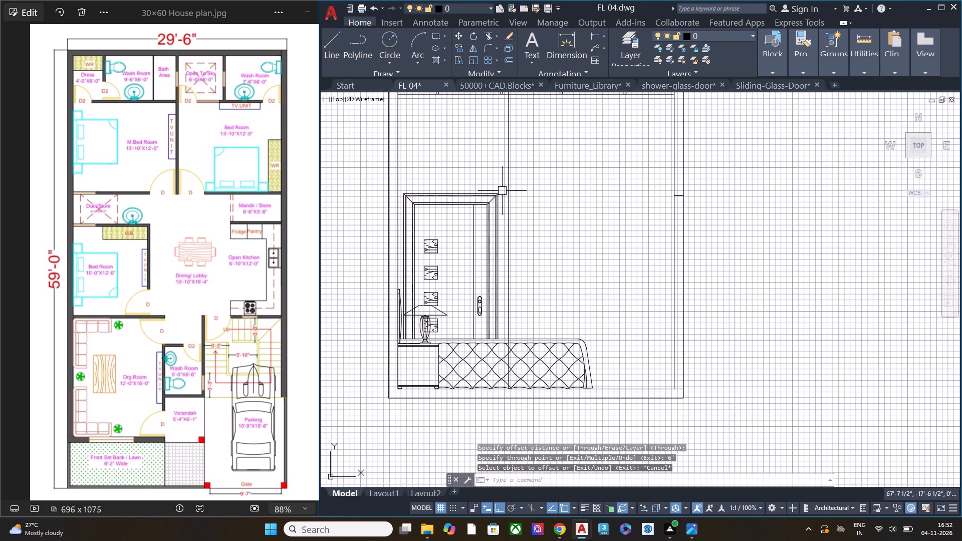
Trim the piece of the 6' offset line between the bed's top edge and its quilted pattern.
{"action": "scroll", "coordinate": [499, 370], "scroll_direction": "up", "scroll_amount": 2}
{"action": "type", "text": "tr"}
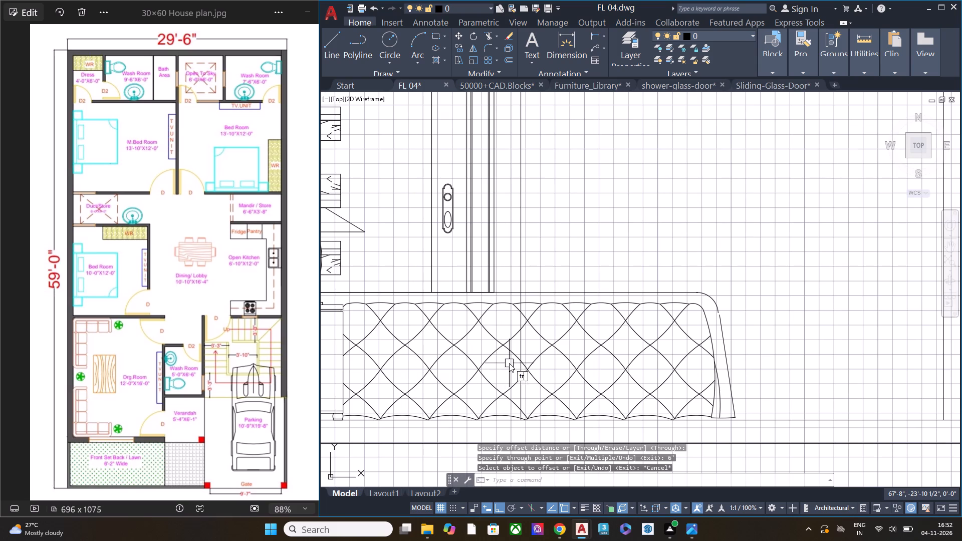
{"action": "key", "text": "space"}
{"action": "scroll", "coordinate": [513, 302], "scroll_direction": "up", "scroll_amount": 3}
{"action": "left_click", "coordinate": [538, 293]}
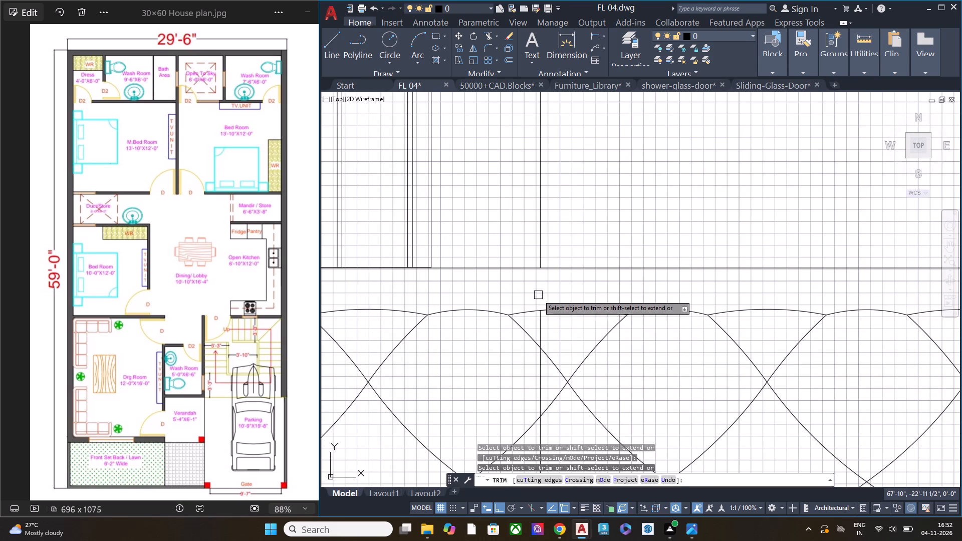
{"action": "key", "text": "Escape"}
Delete the remaining lower piece of the offset line crossing the bed's quilted pattern.
{"action": "left_click", "coordinate": [553, 327]}
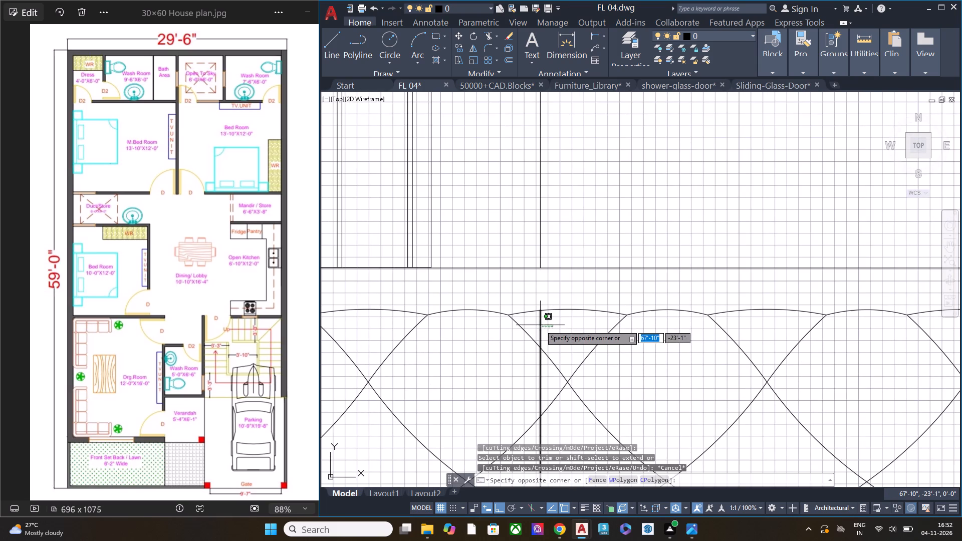
{"action": "left_click", "coordinate": [539, 324]}
{"action": "key", "text": "Home"}
{"action": "key", "text": "Delete"}
{"action": "key", "text": "Delete"}
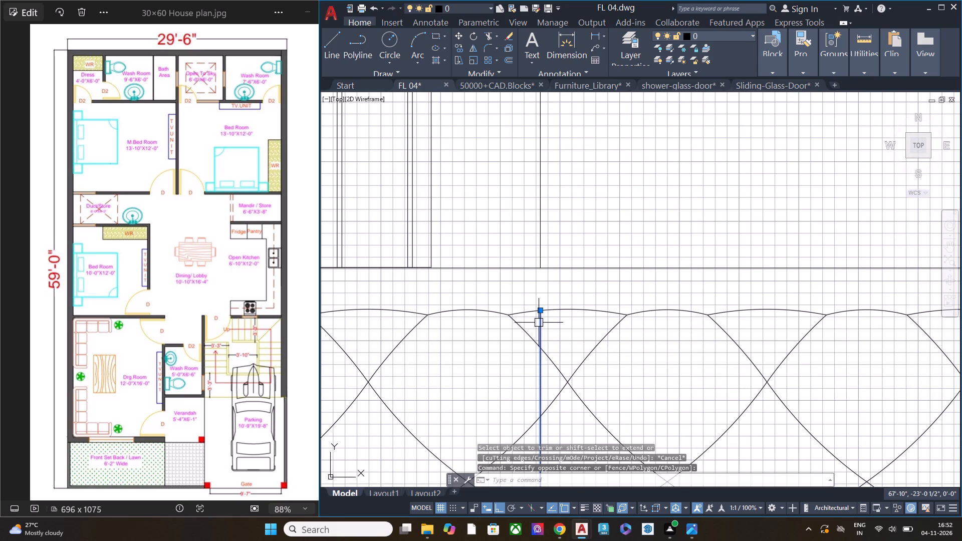
{"action": "left_click", "coordinate": [580, 311]}
{"action": "key", "text": "Escape"}
{"action": "left_click", "coordinate": [547, 331]}
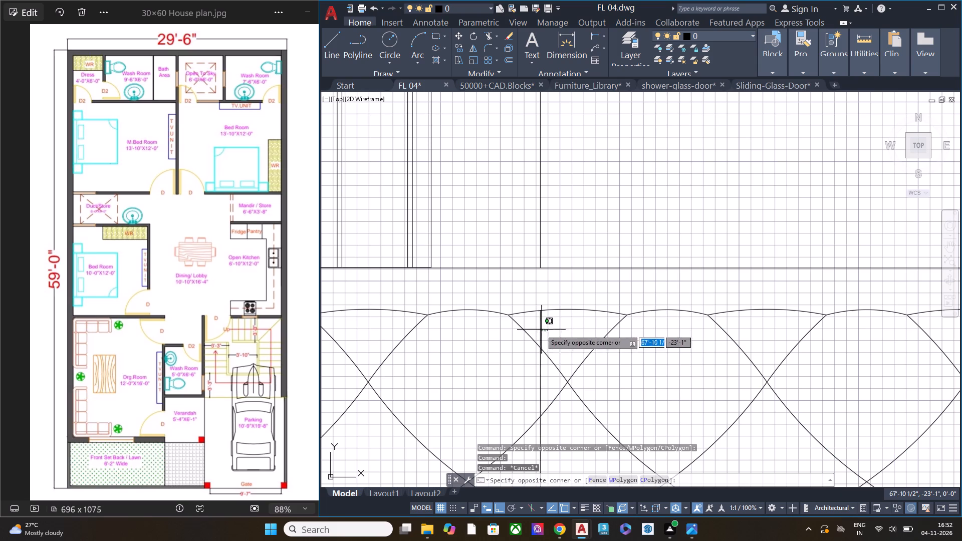
{"action": "left_click", "coordinate": [537, 327]}
{"action": "key", "text": "Delete"}
{"action": "key", "text": "Escape"}
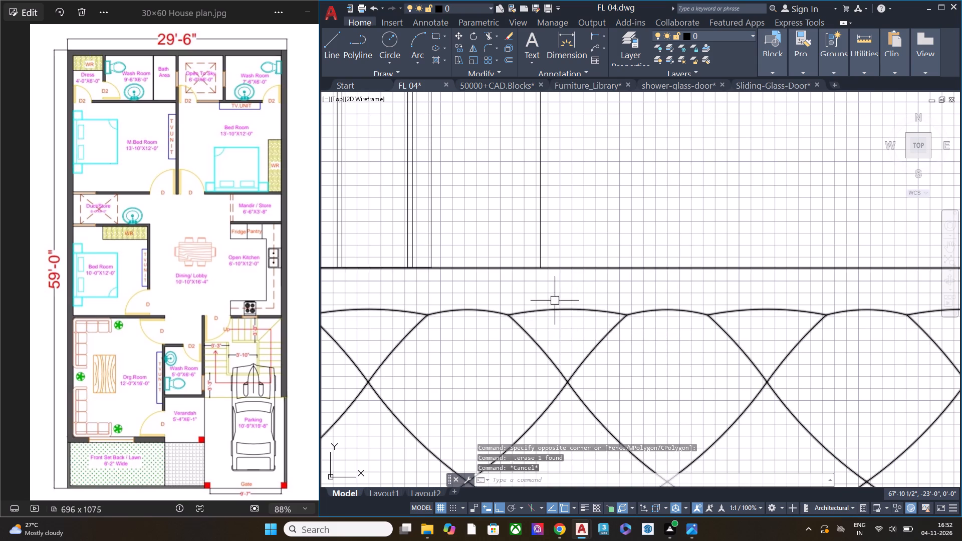
Trim the wardrobe side line's upper pieces so it ends at the lowest horizontal line beneath the ceiling compartments.
{"action": "scroll", "coordinate": [581, 315], "scroll_direction": "down", "scroll_amount": 5}
{"action": "middle_click_drag", "start_coordinate": [668, 339], "coordinate": [608, 420]}
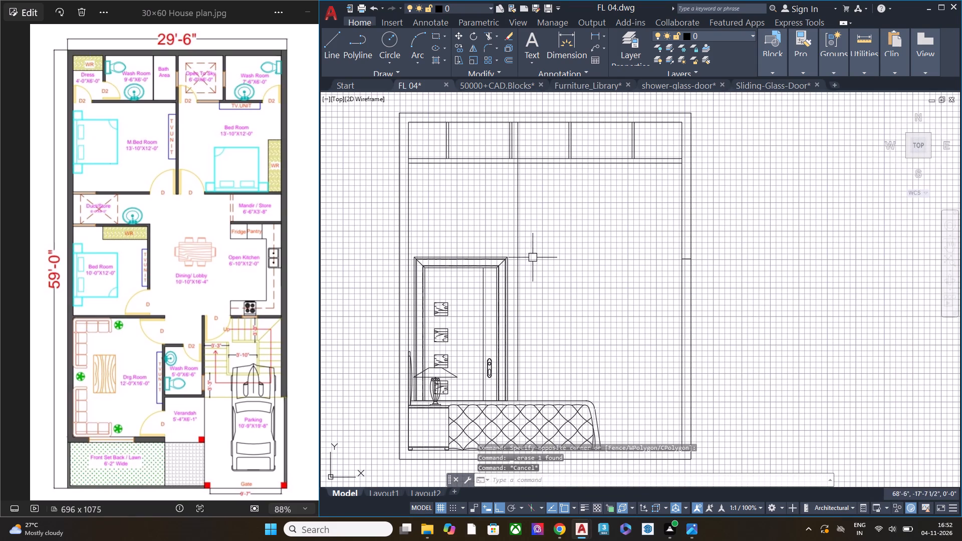
{"action": "scroll", "coordinate": [517, 139], "scroll_direction": "up", "scroll_amount": 4}
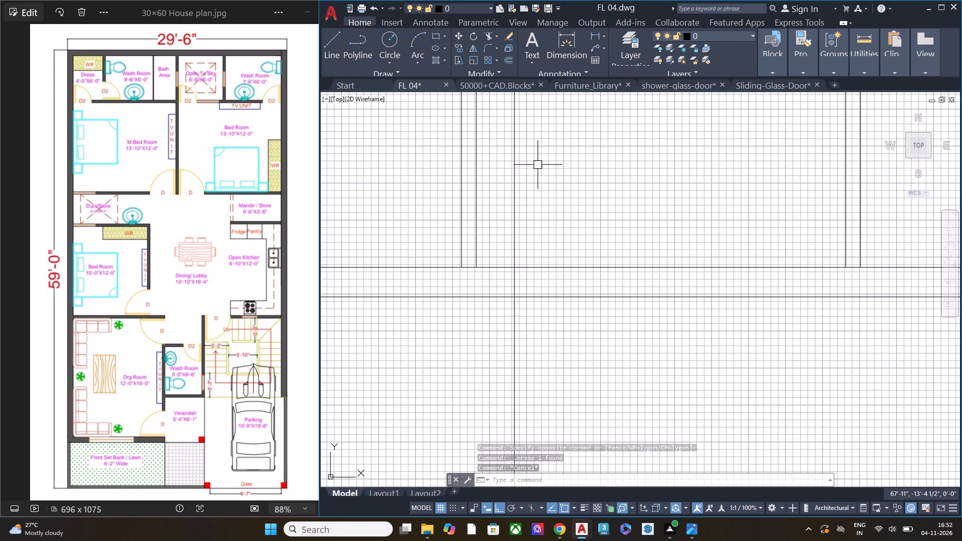
{"action": "key", "text": "t"}
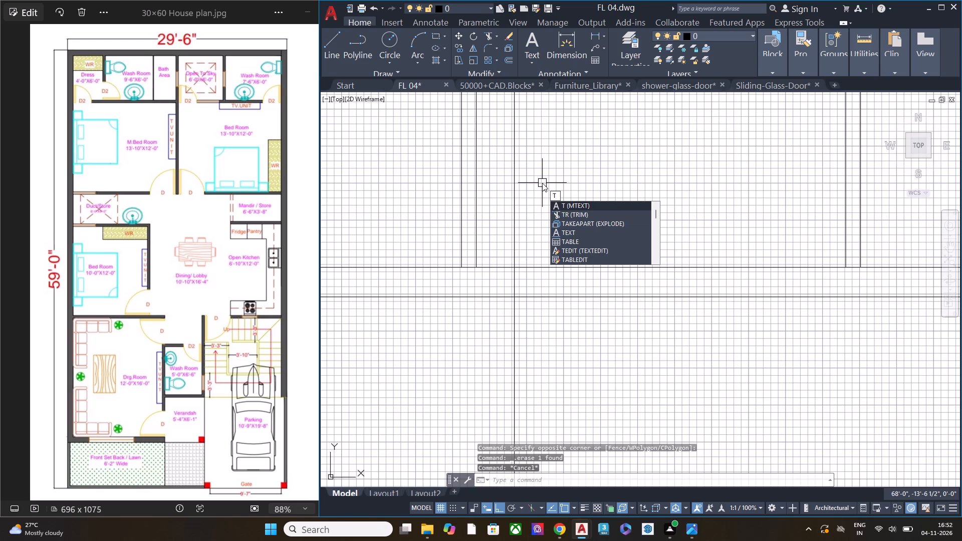
{"action": "type", "text": "r"}
{"action": "key", "text": "space"}
{"action": "left_click", "coordinate": [515, 221]}
{"action": "left_click", "coordinate": [515, 284]}
{"action": "key", "text": "Escape"}
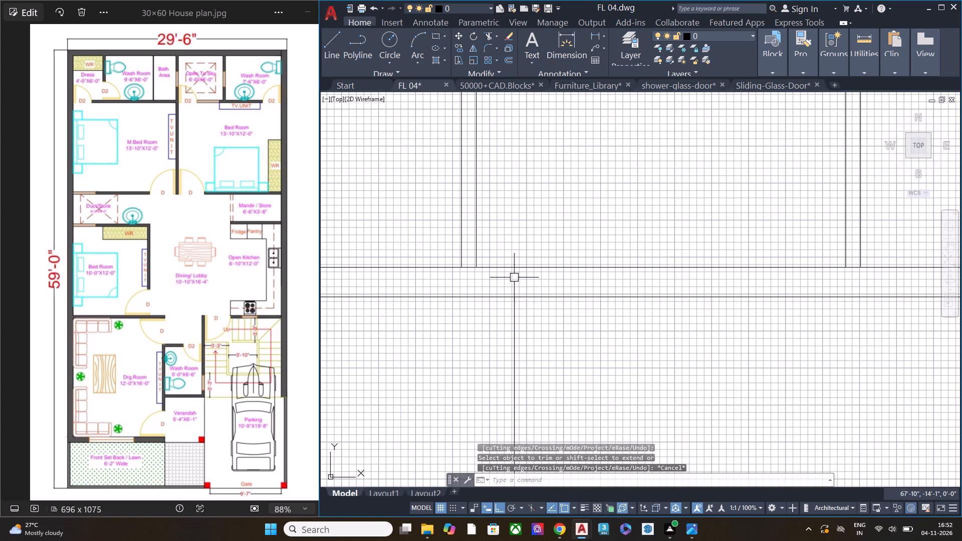
Draw a horizontal line about 6'3" long just below the ceiling band, crossing the wardrobe side line and ending at the right inner wall.
{"action": "scroll", "coordinate": [504, 267], "scroll_direction": "down", "scroll_amount": 2}
{"action": "middle_click_drag", "start_coordinate": [512, 292], "coordinate": [479, 240]}
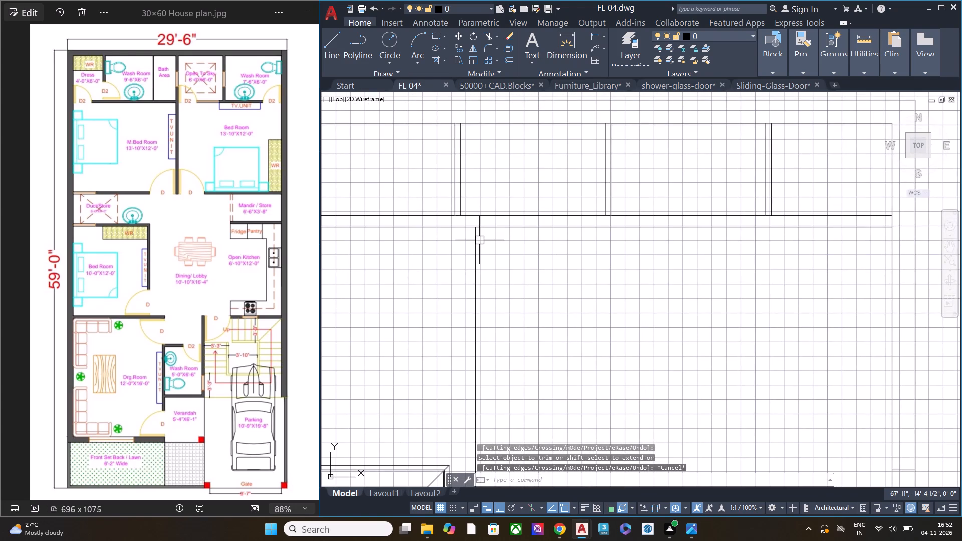
{"action": "type", "text": "l"}
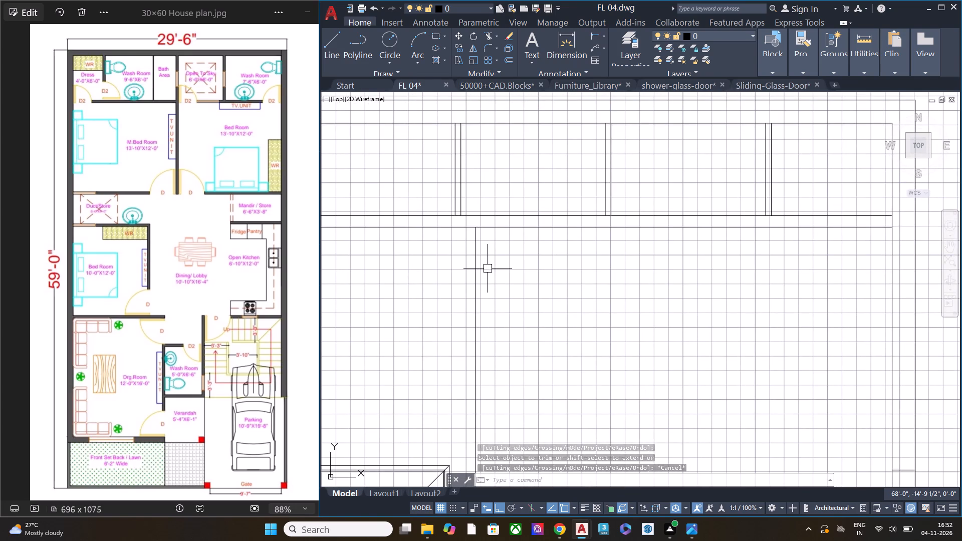
{"action": "key", "text": "space"}
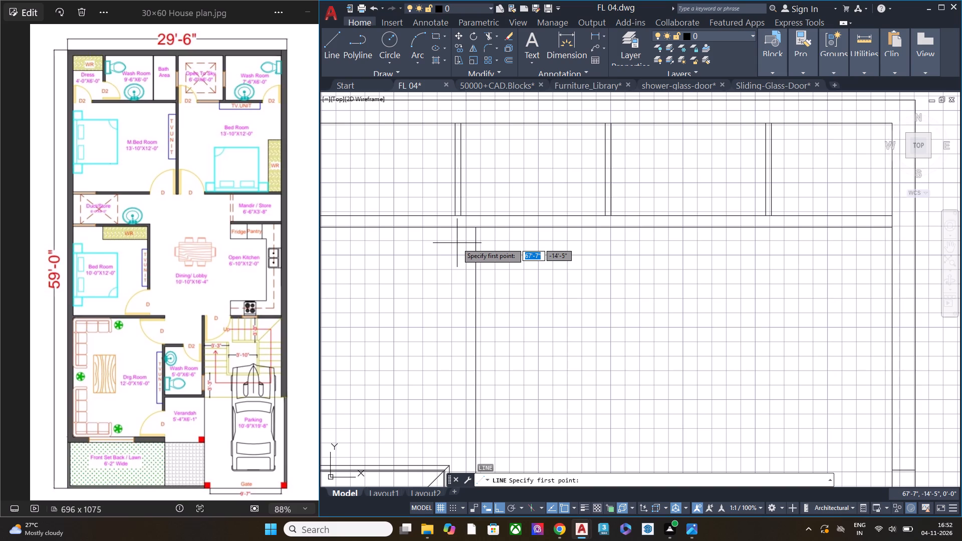
{"action": "left_click", "coordinate": [457, 242]}
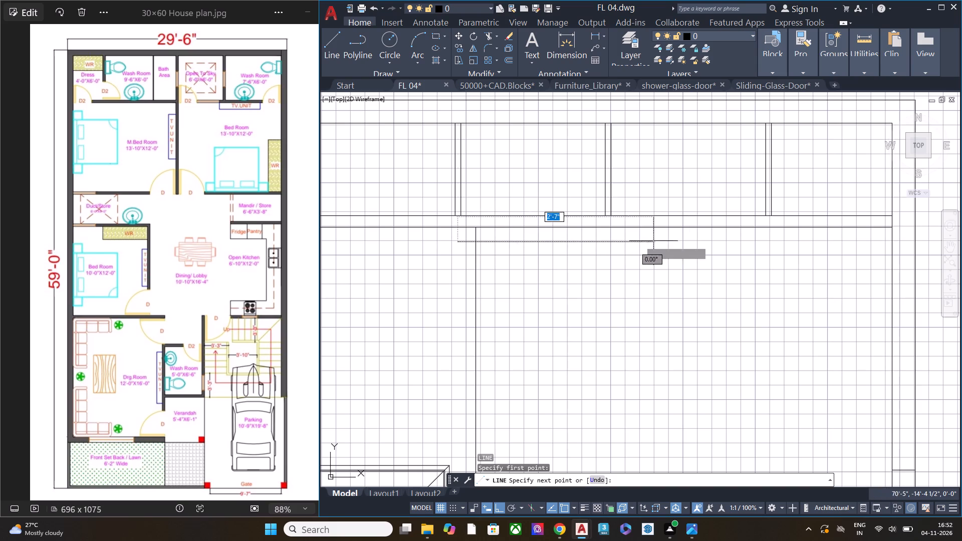
{"action": "left_click", "coordinate": [894, 244]}
{"action": "key", "text": "space"}
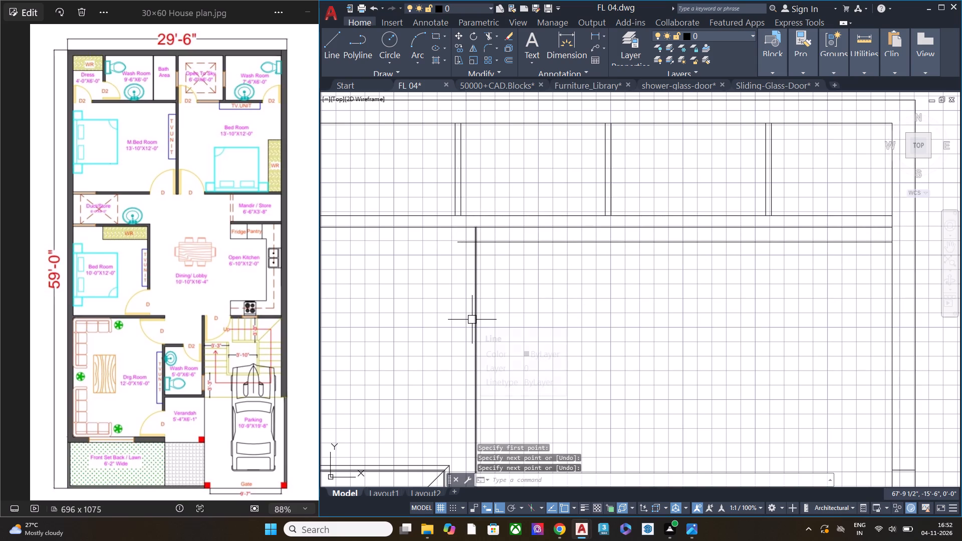
Trim both overhanging ends where the new horizontal line meets the wardrobe side line to form a clean top corner.
{"action": "type", "text": "tr"}
{"action": "key", "text": "space"}
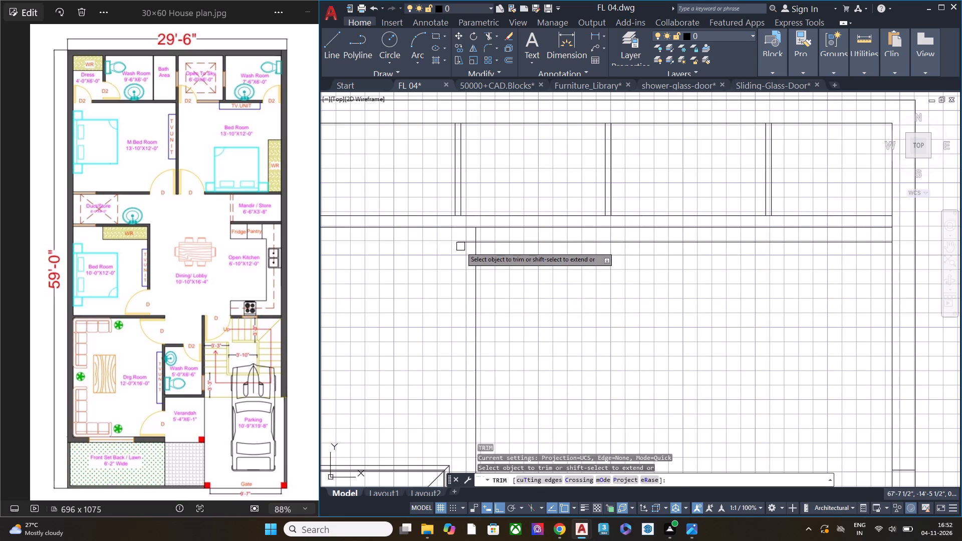
{"action": "left_click", "coordinate": [461, 245]}
{"action": "left_click", "coordinate": [472, 236]}
{"action": "key", "text": "Escape"}
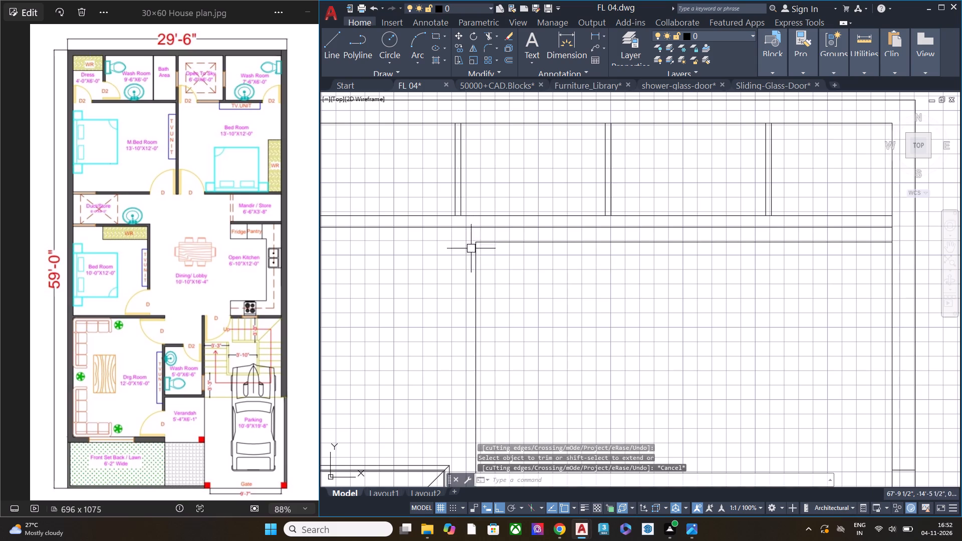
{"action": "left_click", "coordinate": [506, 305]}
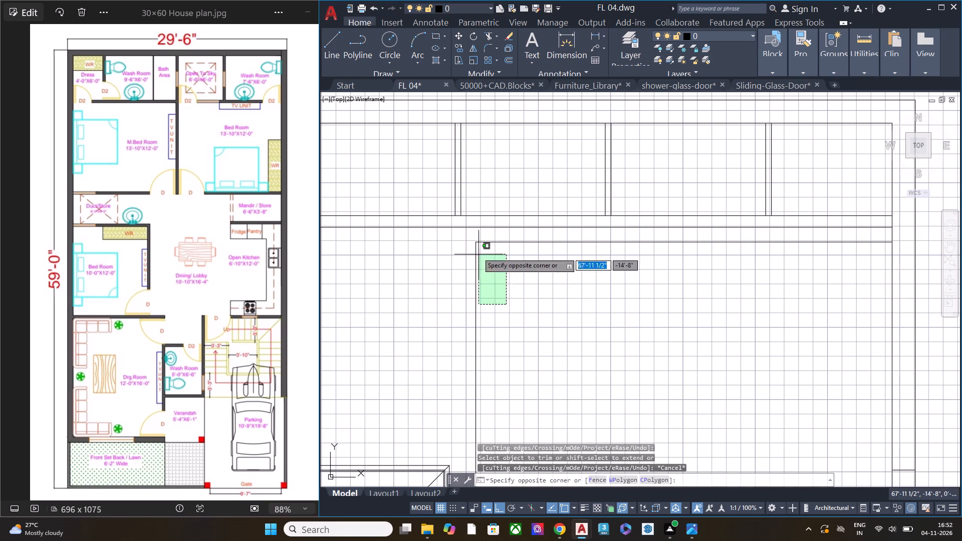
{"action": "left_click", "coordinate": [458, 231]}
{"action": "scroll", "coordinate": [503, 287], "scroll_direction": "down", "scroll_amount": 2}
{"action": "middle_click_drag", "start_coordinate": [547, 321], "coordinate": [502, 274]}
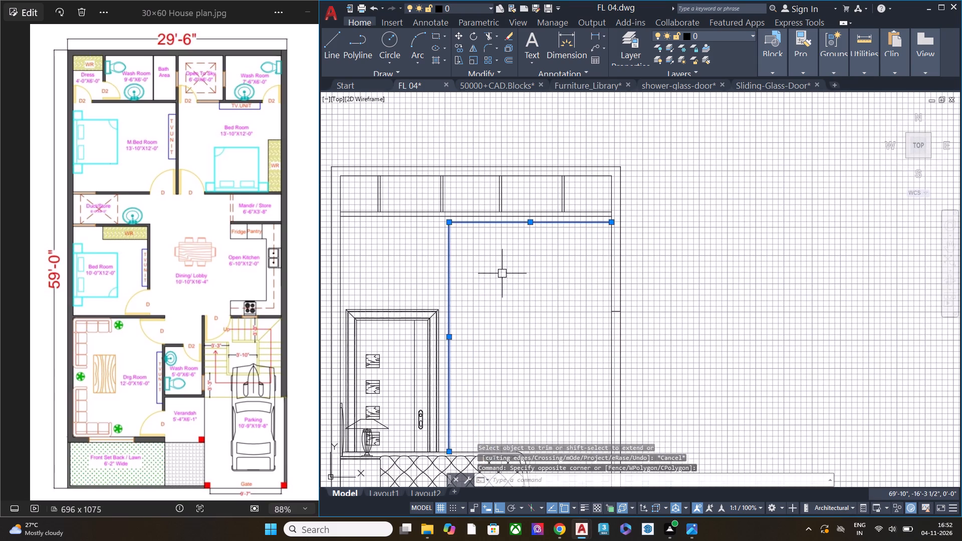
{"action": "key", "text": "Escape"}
Offset the wardrobe's left side line through the midpoint of its top line to create the centre division.
{"action": "left_click", "coordinate": [448, 274]}
{"action": "type", "text": "off"}
{"action": "key", "text": "space"}
{"action": "key", "text": "space"}
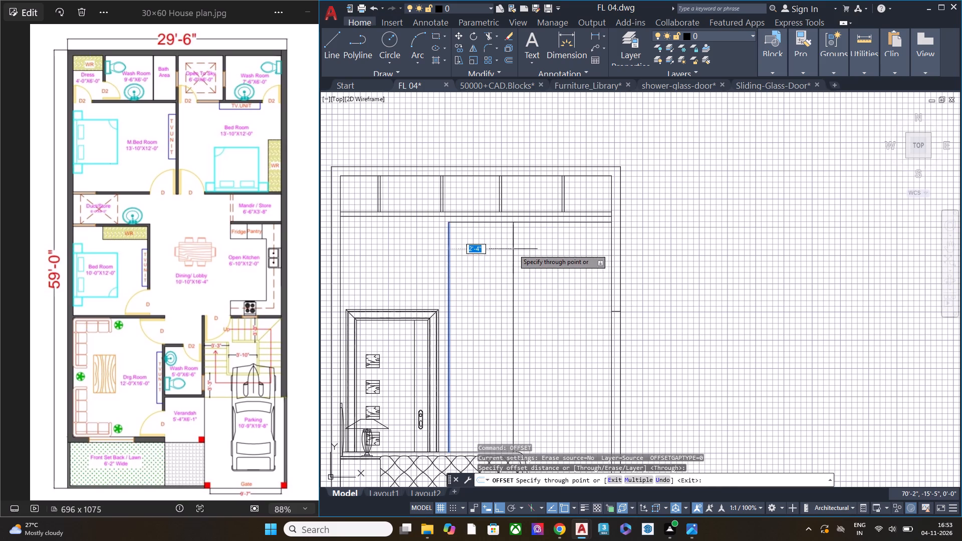
{"action": "left_click", "coordinate": [528, 223]}
{"action": "key", "text": "Escape"}
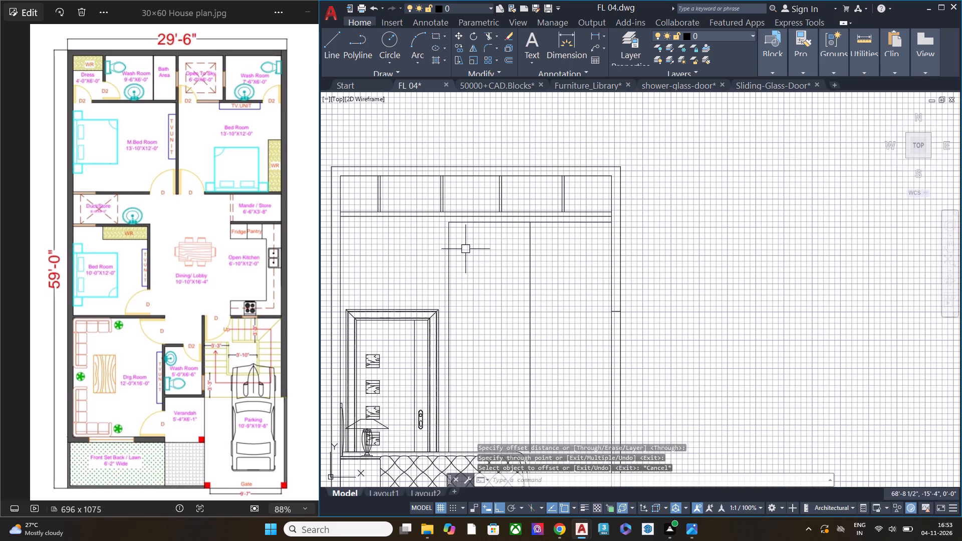
Offset the wardrobe's left side line 1" inward.
{"action": "left_click", "coordinate": [451, 251]}
{"action": "type", "text": "off"}
{"action": "key", "text": "space"}
{"action": "key", "text": "space"}
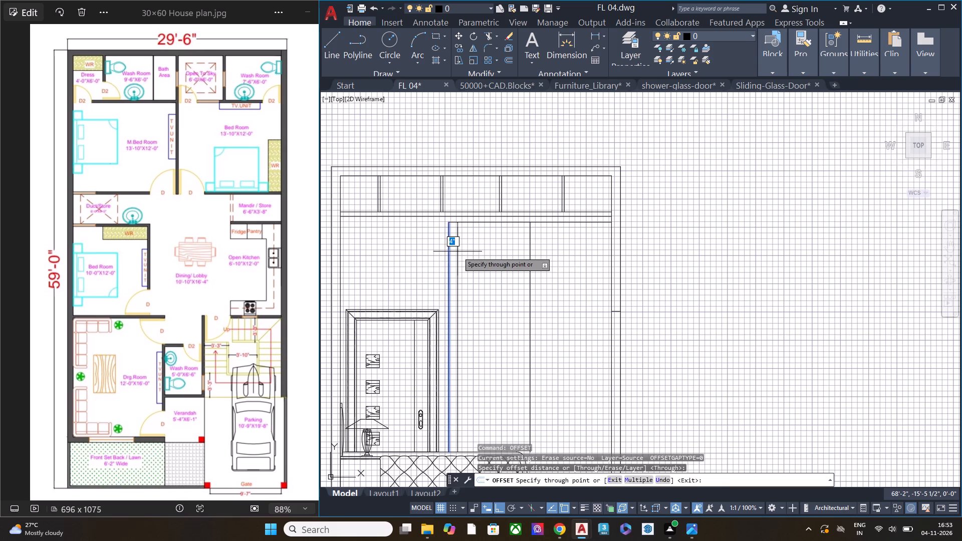
{"action": "type", "text": "1\""}
{"action": "key", "text": "Return"}
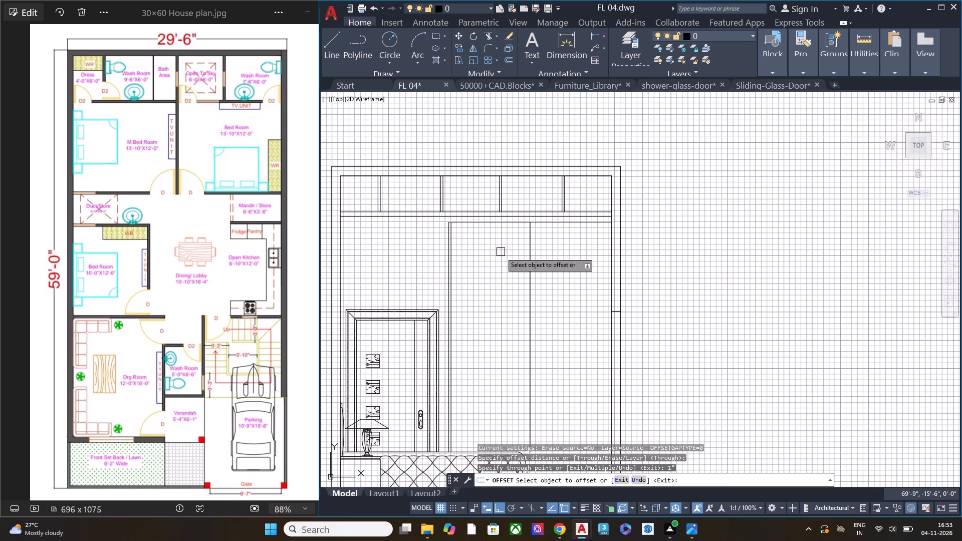
{"action": "left_click", "coordinate": [536, 272]}
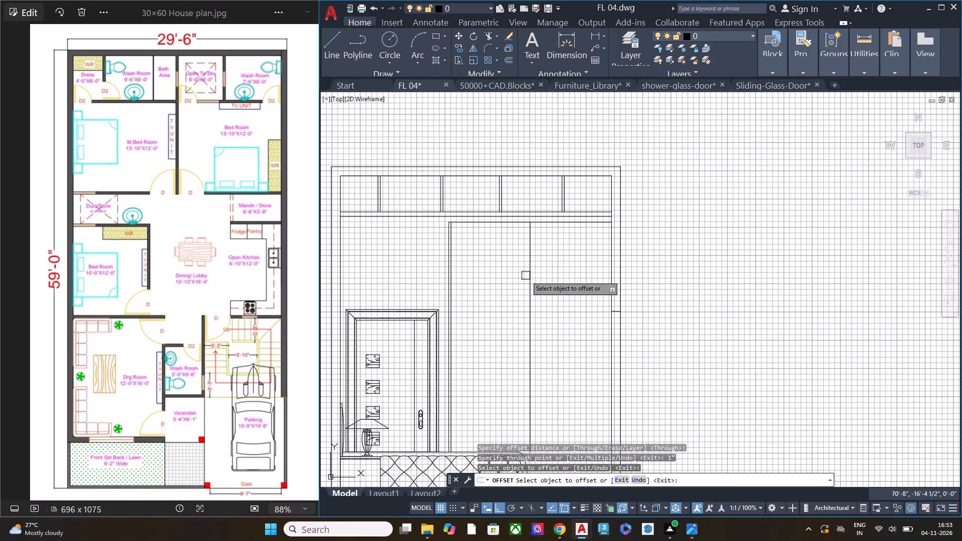
Offset the wardrobe's centre division line and the right inner wall line 1" each to form the double-line panels.
{"action": "left_click", "coordinate": [526, 276]}
{"action": "left_click", "coordinate": [528, 277]}
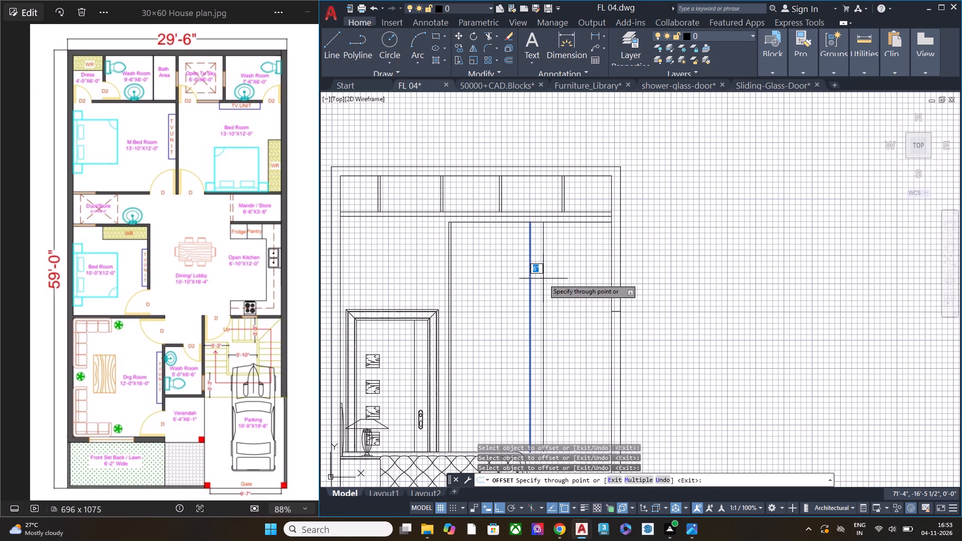
{"action": "type", "text": "1\""}
{"action": "key", "text": "Return"}
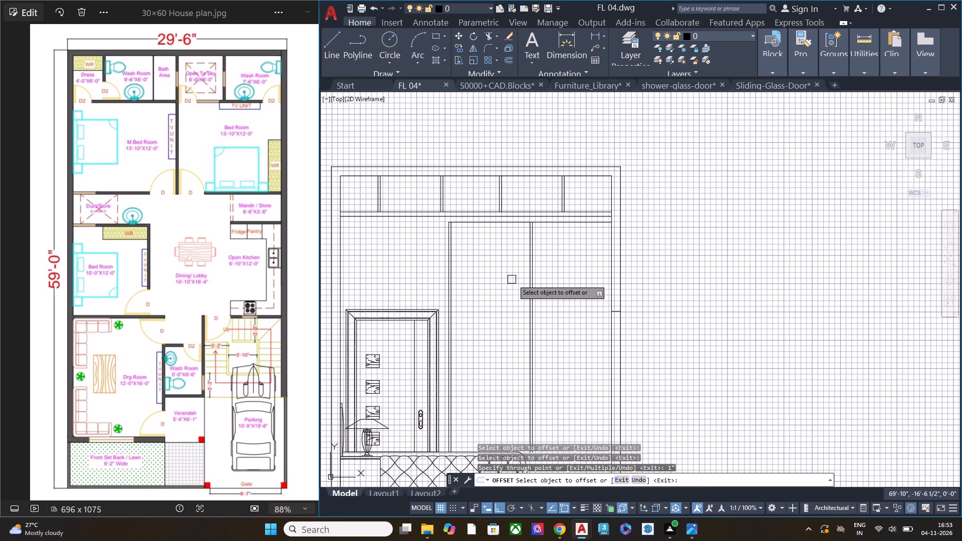
{"action": "left_click", "coordinate": [611, 263]}
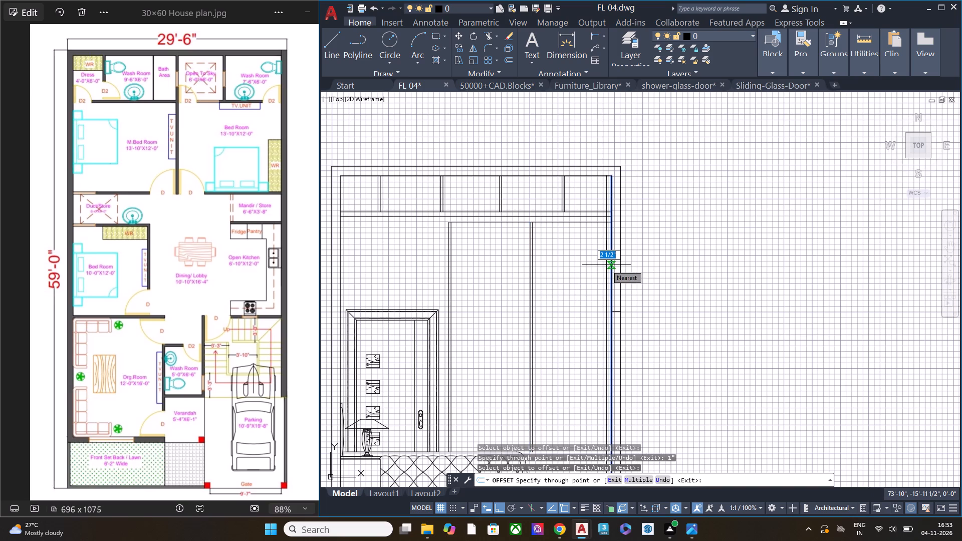
{"action": "type", "text": "1\""}
{"action": "key", "text": "Return"}
{"action": "key", "text": "Escape"}
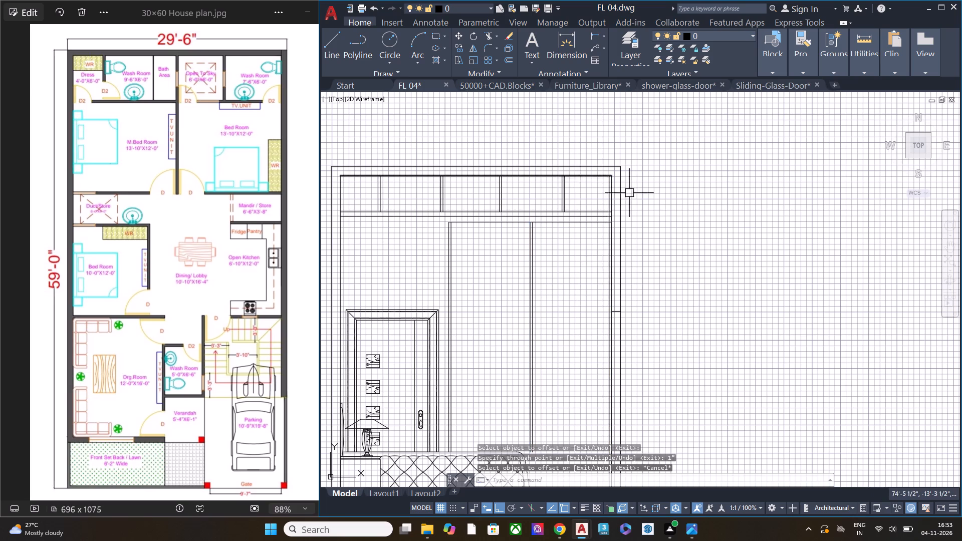
Trim the new right side panel line where it runs above the wardrobe's top line, through the ceiling band.
{"action": "scroll", "coordinate": [629, 193], "scroll_direction": "up", "scroll_amount": 3}
{"action": "type", "text": "tr"}
{"action": "key", "text": "space"}
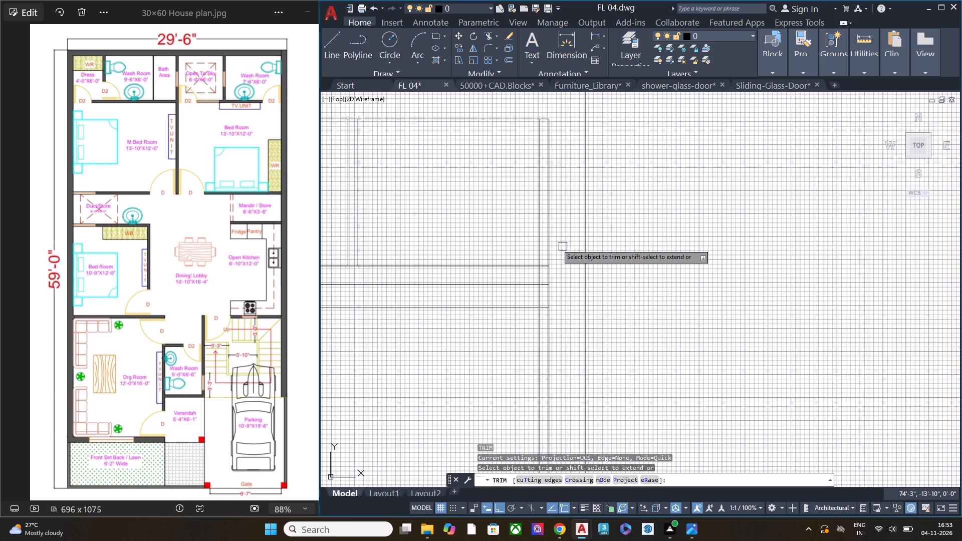
{"action": "left_click", "coordinate": [535, 241]}
{"action": "left_click", "coordinate": [538, 241]}
{"action": "left_click", "coordinate": [540, 274]}
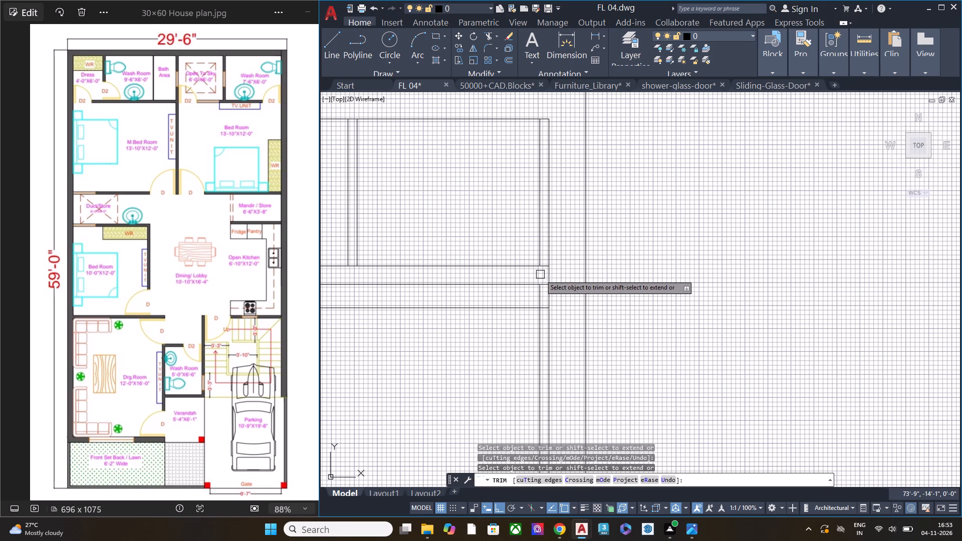
{"action": "left_click", "coordinate": [540, 291]}
{"action": "left_click", "coordinate": [540, 253]}
{"action": "key", "text": "Escape"}
{"action": "scroll", "coordinate": [596, 211], "scroll_direction": "down", "scroll_amount": 4}
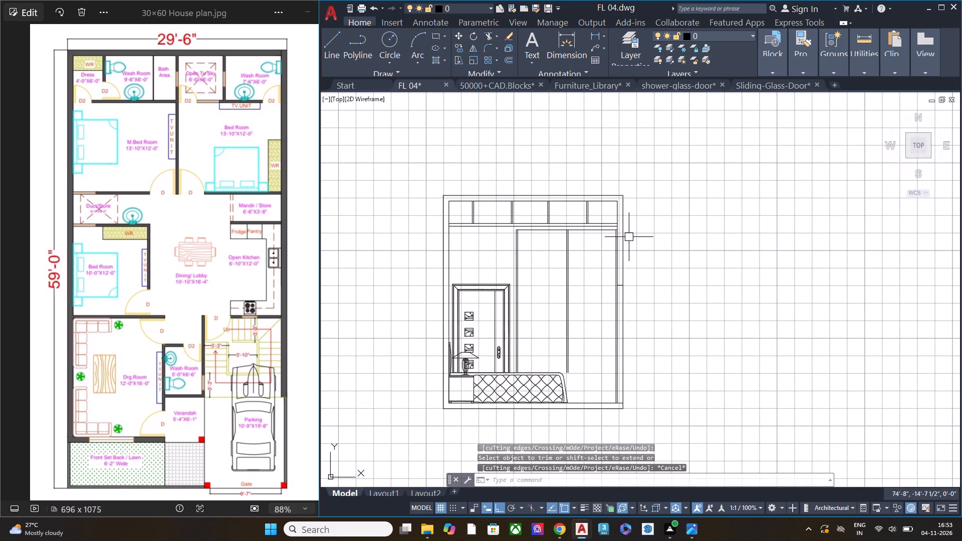
Delete the short horizontal line inside the right wall's thickness beside the wardrobe.
{"action": "scroll", "coordinate": [599, 244], "scroll_direction": "up", "scroll_amount": 2}
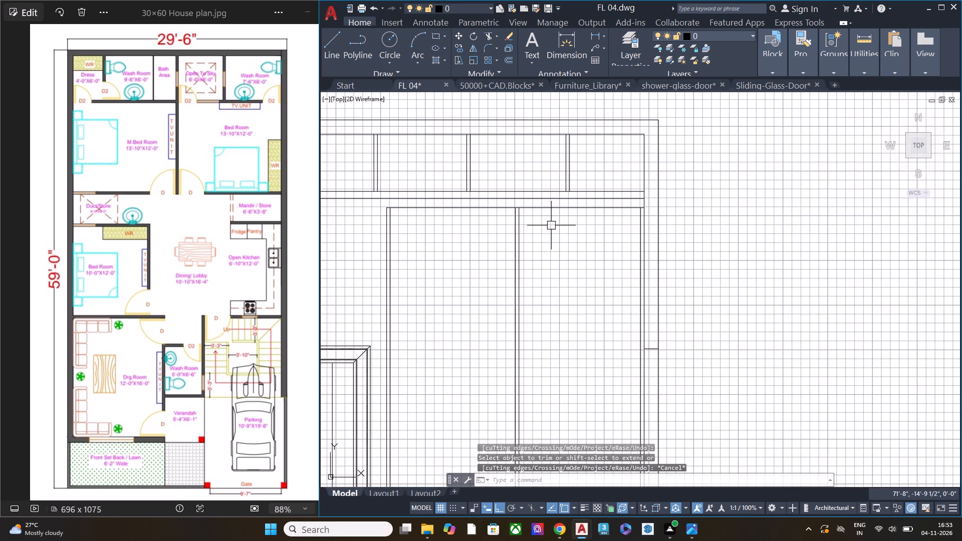
{"action": "middle_click_drag", "start_coordinate": [655, 242], "coordinate": [708, 157]}
{"action": "left_click", "coordinate": [705, 262]}
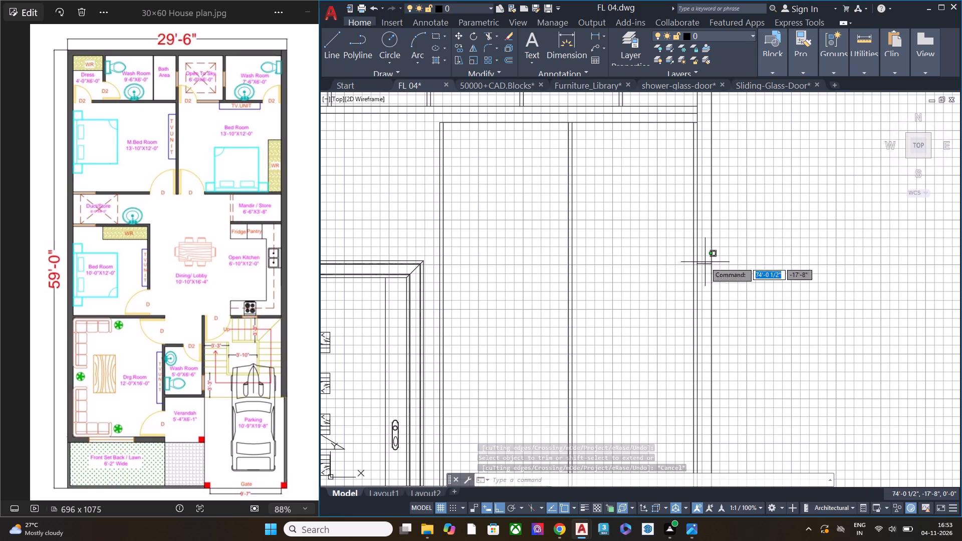
{"action": "key", "text": "Delete"}
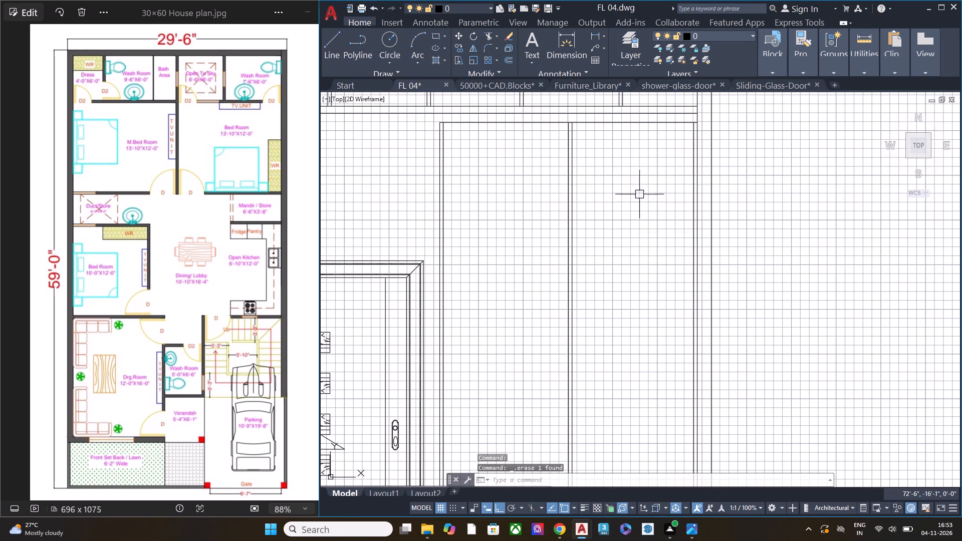
Offset the wardrobe's top line 2" downward to form the top rail.
{"action": "left_click", "coordinate": [633, 122]}
{"action": "type", "text": "off"}
{"action": "key", "text": "space"}
{"action": "key", "text": "space"}
{"action": "type", "text": "2\""}
{"action": "key", "text": "Return"}
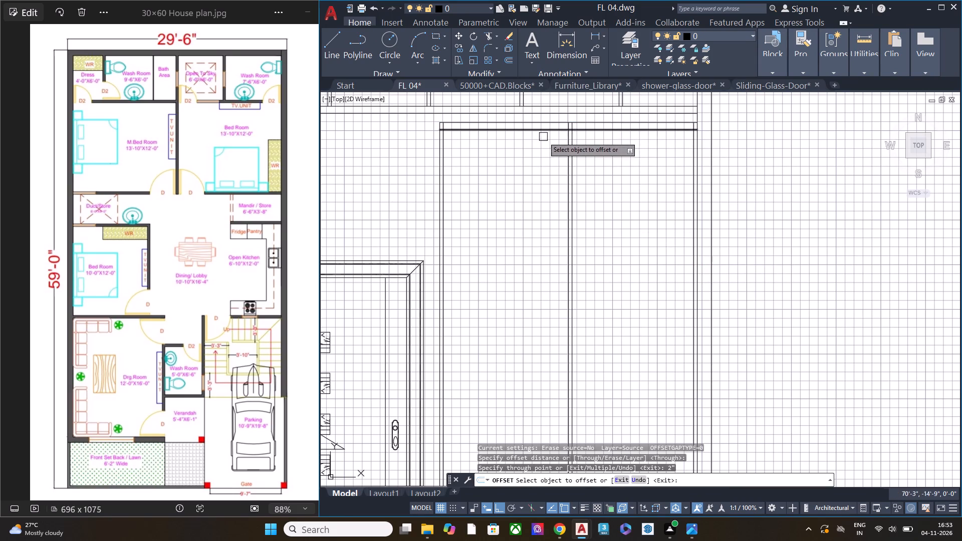
Offset the top rail's lower line through the door frame's top corner, and offset the result 2" downward as a cross rail.
{"action": "left_click", "coordinate": [579, 130]}
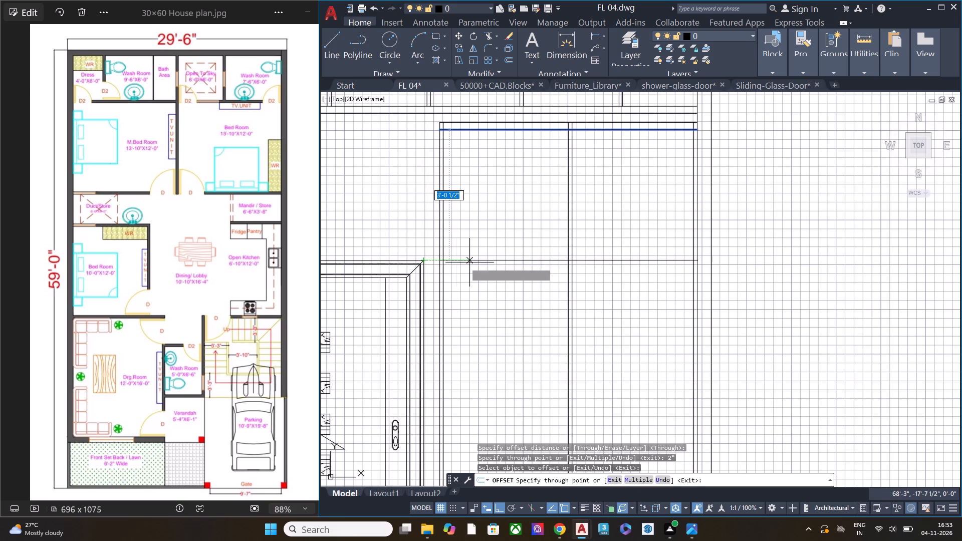
{"action": "left_click", "coordinate": [425, 259]}
{"action": "key", "text": "Escape"}
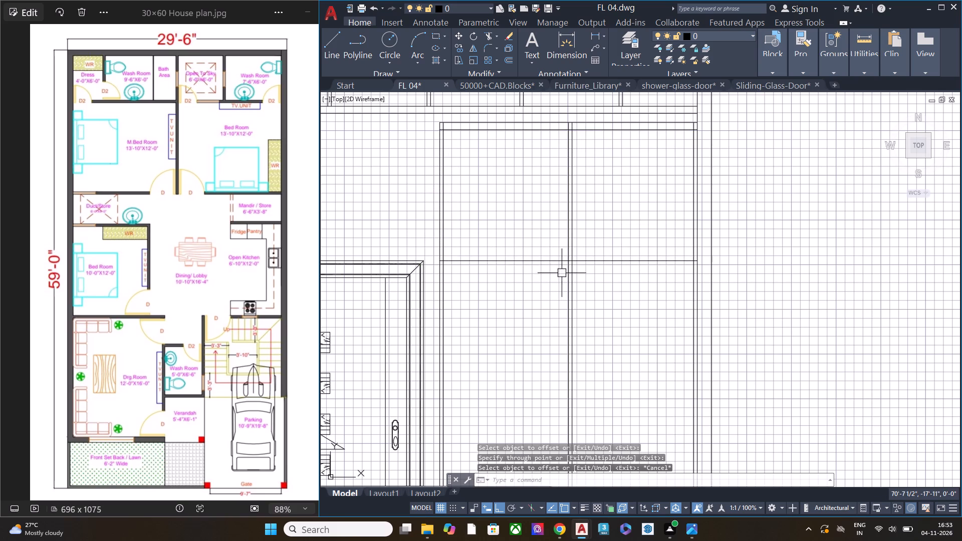
{"action": "left_click", "coordinate": [626, 260]}
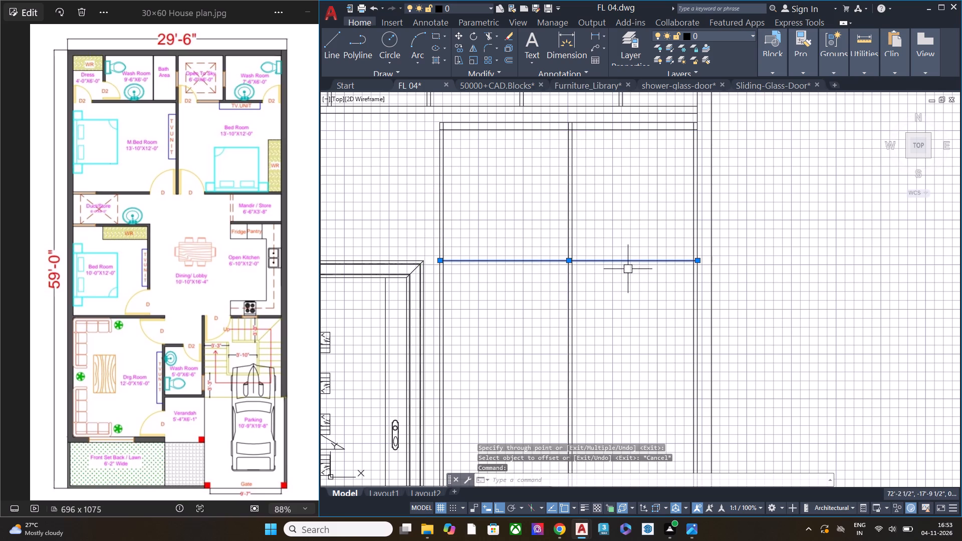
{"action": "type", "text": "off"}
{"action": "key", "text": "space"}
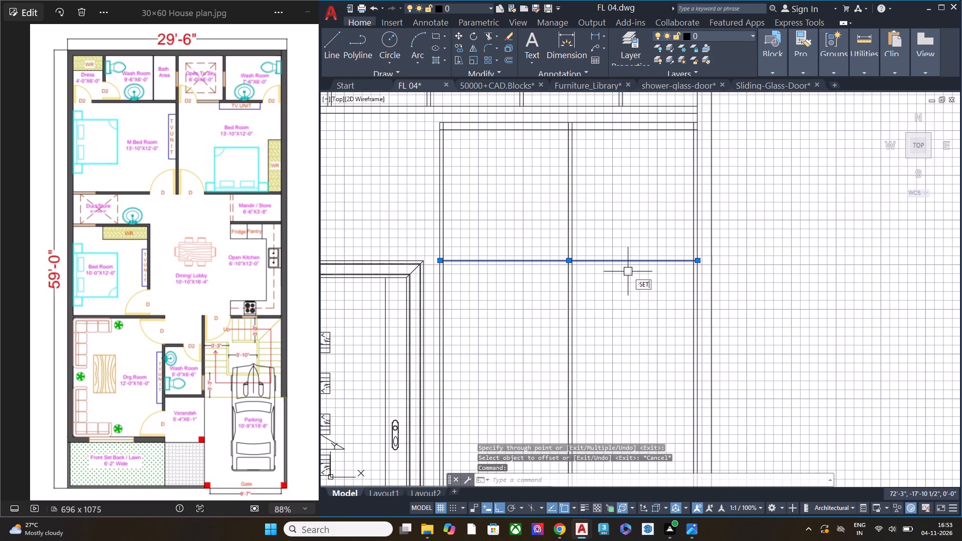
{"action": "key", "text": "space"}
{"action": "type", "text": "2\""}
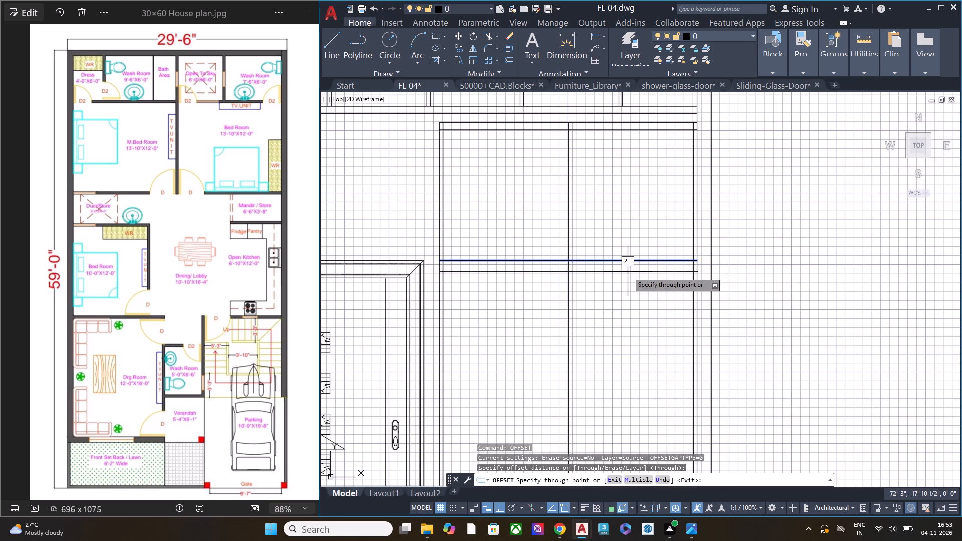
{"action": "key", "text": "Return"}
{"action": "key", "text": "Escape"}
Trim the centre division lines out of the wardrobe's upper section, the top rail and the cross rail.
{"action": "type", "text": "tr"}
{"action": "key", "text": "space"}
{"action": "left_click", "coordinate": [601, 213]}
{"action": "left_click", "coordinate": [538, 205]}
{"action": "scroll", "coordinate": [570, 118], "scroll_direction": "up", "scroll_amount": 5}
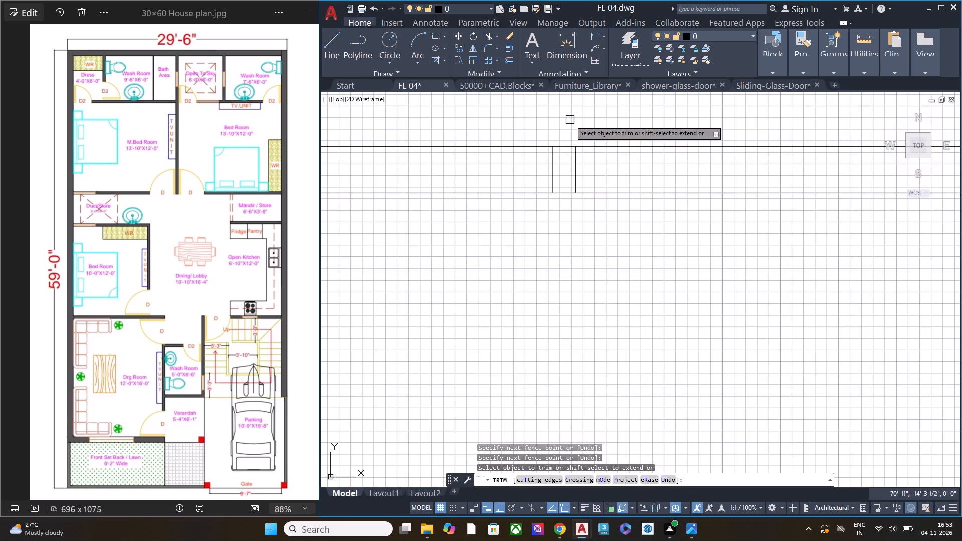
{"action": "left_click", "coordinate": [595, 173]}
{"action": "left_click", "coordinate": [493, 163]}
{"action": "scroll", "coordinate": [572, 167], "scroll_direction": "down", "scroll_amount": 4}
{"action": "scroll", "coordinate": [574, 317], "scroll_direction": "up", "scroll_amount": 4}
{"action": "left_click", "coordinate": [573, 241]}
{"action": "left_click", "coordinate": [456, 216]}
{"action": "scroll", "coordinate": [600, 244], "scroll_direction": "down", "scroll_amount": 4}
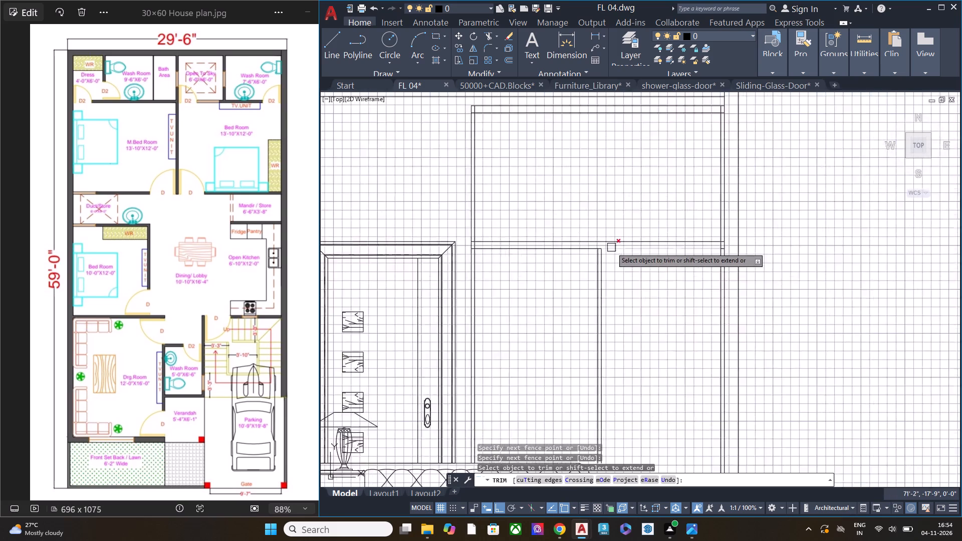
{"action": "scroll", "coordinate": [613, 247], "scroll_direction": "down", "scroll_amount": 1}
{"action": "middle_click_drag", "start_coordinate": [621, 308], "coordinate": [602, 208]}
{"action": "key", "text": "space"}
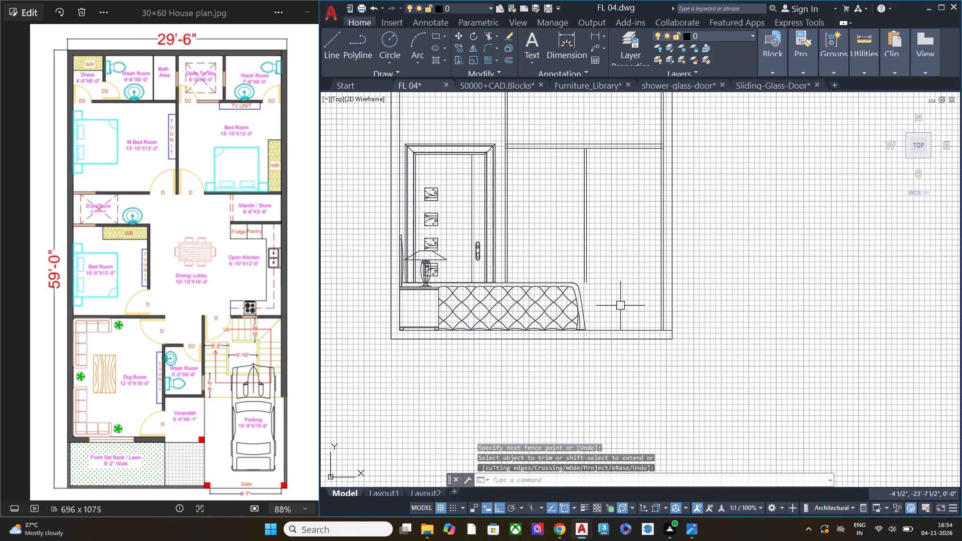
Extend both centre division lines down to the floor line.
{"action": "scroll", "coordinate": [602, 315], "scroll_direction": "up", "scroll_amount": 1}
{"action": "key", "text": "e"}
{"action": "key", "text": "x"}
{"action": "key", "text": "space"}
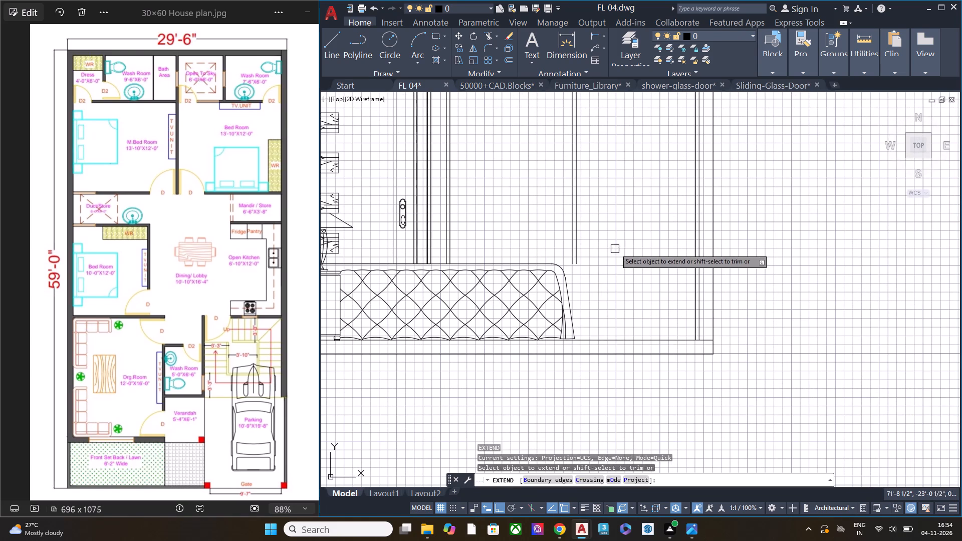
{"action": "left_click", "coordinate": [620, 230]}
{"action": "left_click", "coordinate": [551, 210]}
{"action": "key", "text": "Escape"}
{"action": "scroll", "coordinate": [625, 247], "scroll_direction": "down", "scroll_amount": 4}
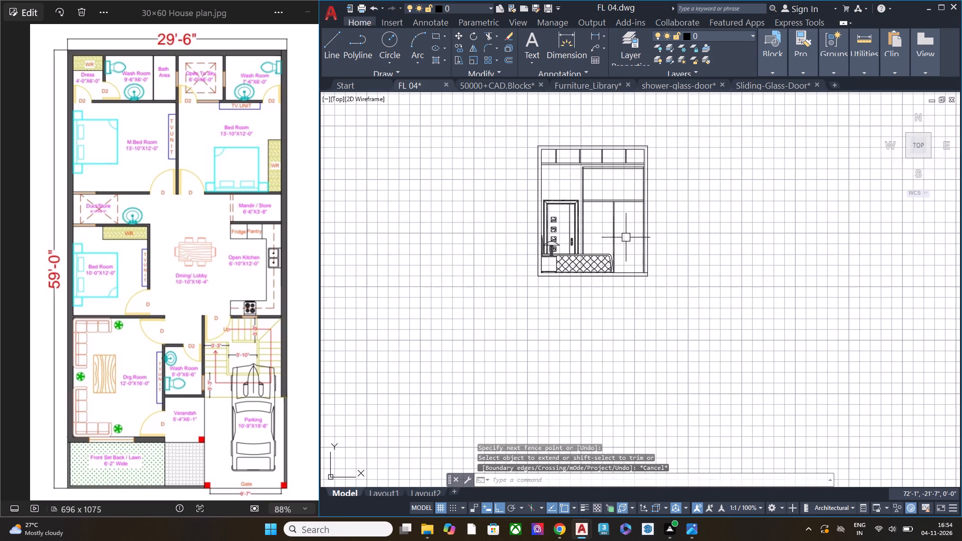
Trim the ends of both cross rail lines that run through the wardrobe's right side panel.
{"action": "middle_click_drag", "start_coordinate": [626, 237], "coordinate": [624, 276]}
{"action": "scroll", "coordinate": [639, 240], "scroll_direction": "up", "scroll_amount": 2}
{"action": "middle_click_drag", "start_coordinate": [661, 274], "coordinate": [643, 248]}
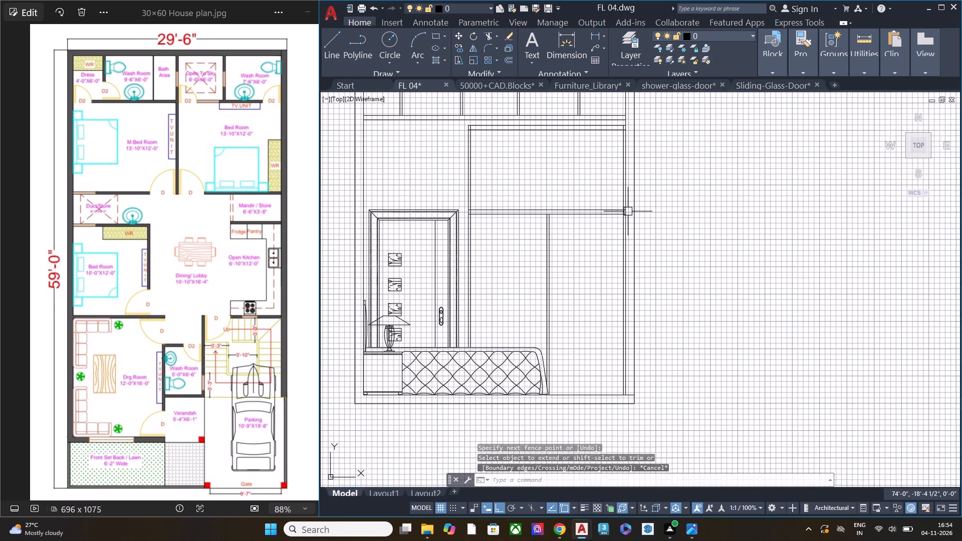
{"action": "scroll", "coordinate": [628, 211], "scroll_direction": "up", "scroll_amount": 4}
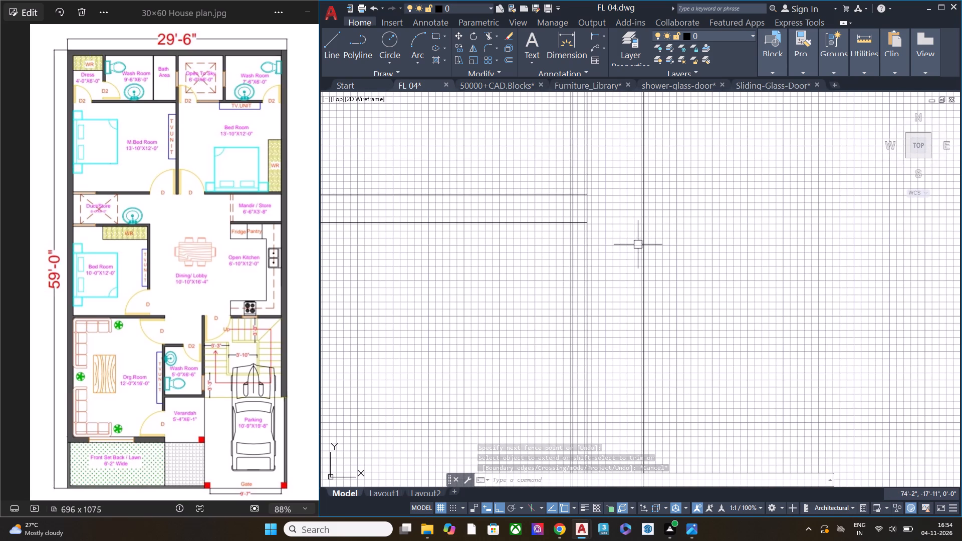
{"action": "key", "text": "r"}
{"action": "key", "text": "Escape"}
{"action": "type", "text": "tr"}
{"action": "key", "text": "space"}
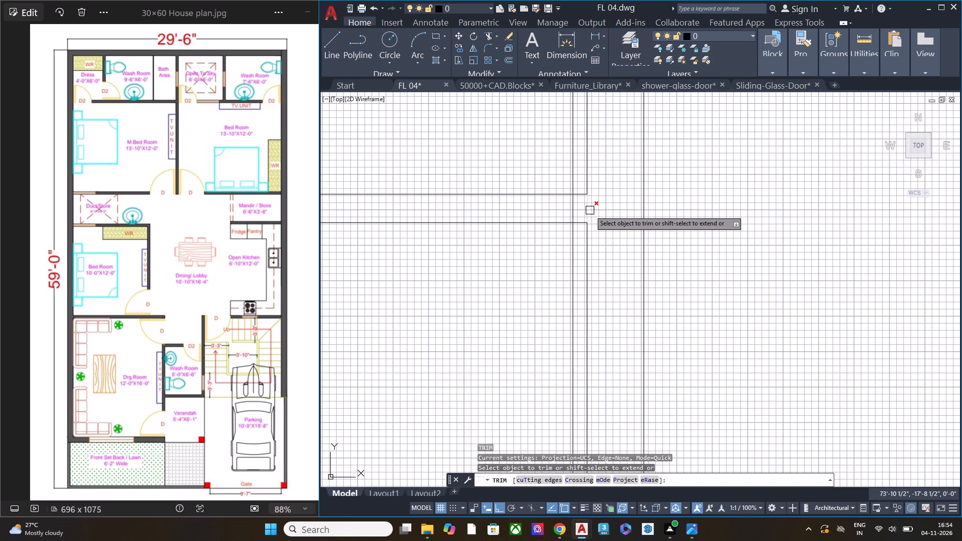
{"action": "scroll", "coordinate": [590, 210], "scroll_direction": "up", "scroll_amount": 1}
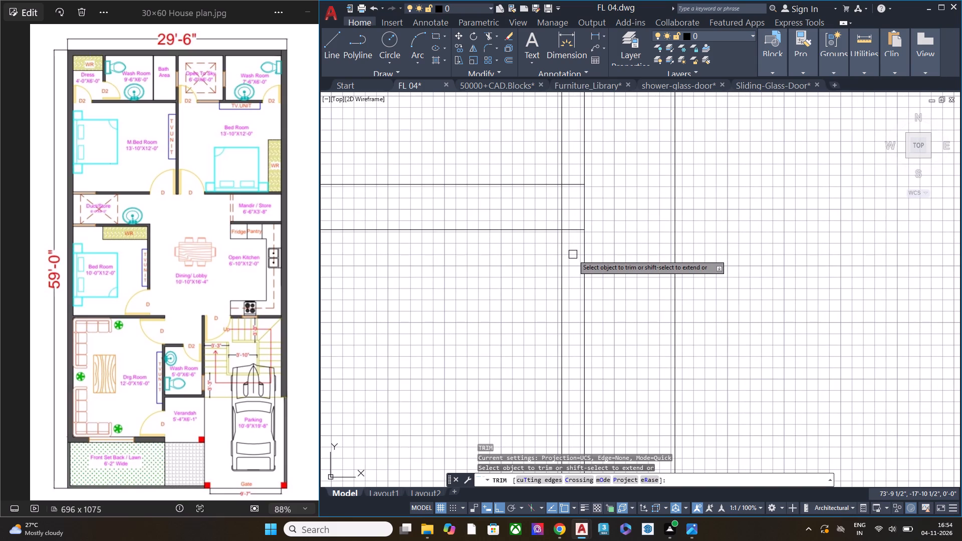
{"action": "left_click", "coordinate": [573, 254]}
{"action": "left_click", "coordinate": [573, 175]}
{"action": "key", "text": "Escape"}
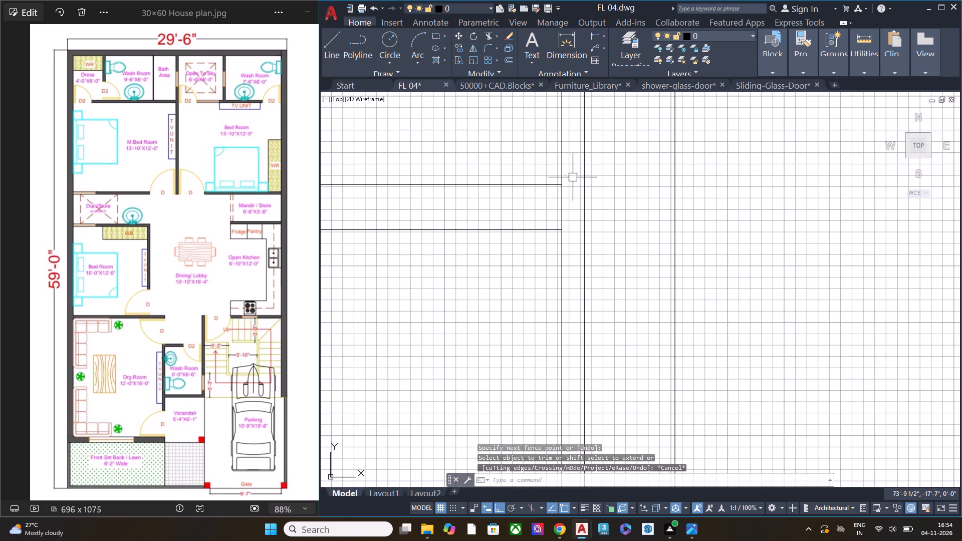
Save the drawing.
{"action": "key", "text": "ctrl+s"}
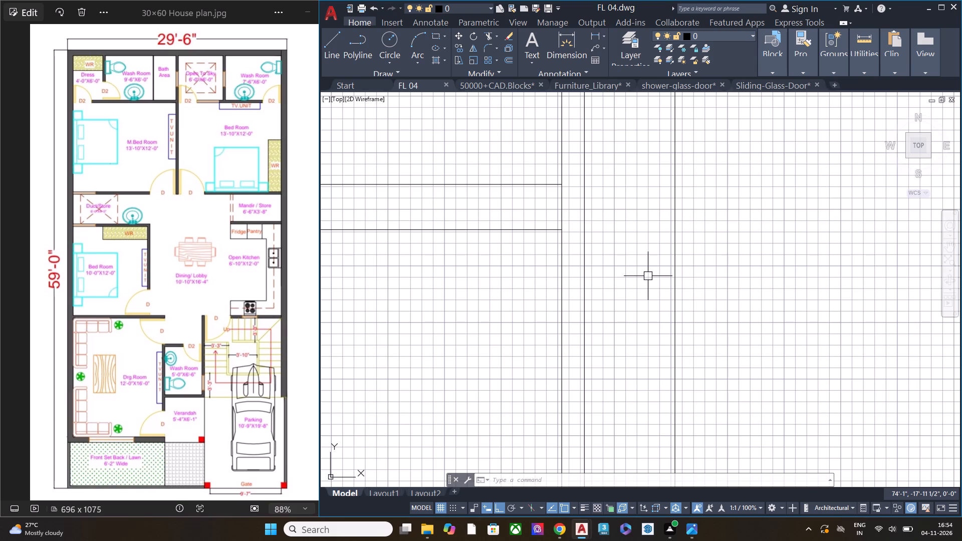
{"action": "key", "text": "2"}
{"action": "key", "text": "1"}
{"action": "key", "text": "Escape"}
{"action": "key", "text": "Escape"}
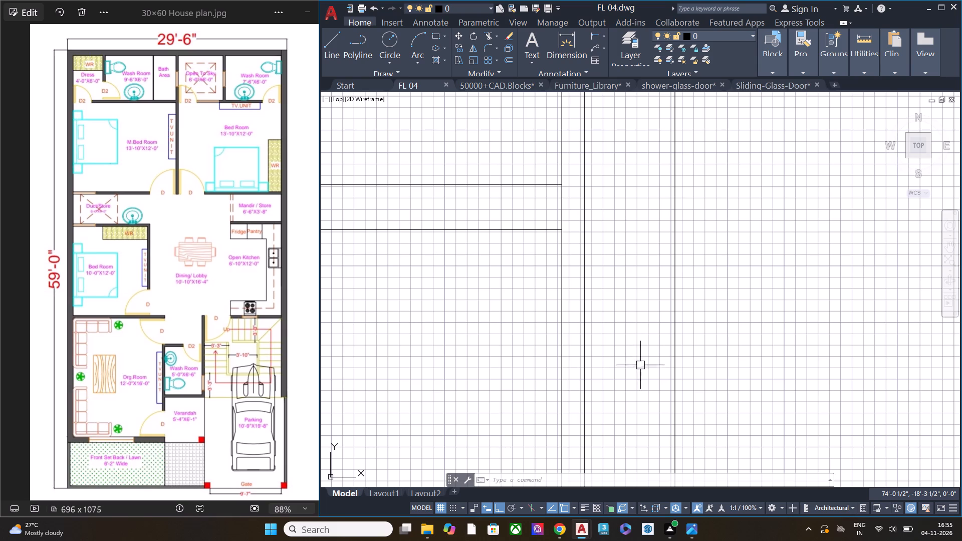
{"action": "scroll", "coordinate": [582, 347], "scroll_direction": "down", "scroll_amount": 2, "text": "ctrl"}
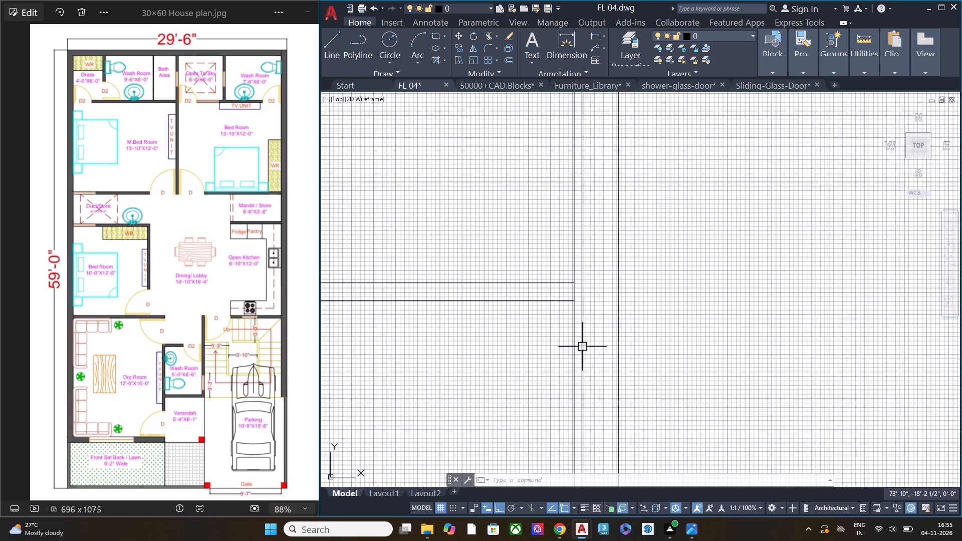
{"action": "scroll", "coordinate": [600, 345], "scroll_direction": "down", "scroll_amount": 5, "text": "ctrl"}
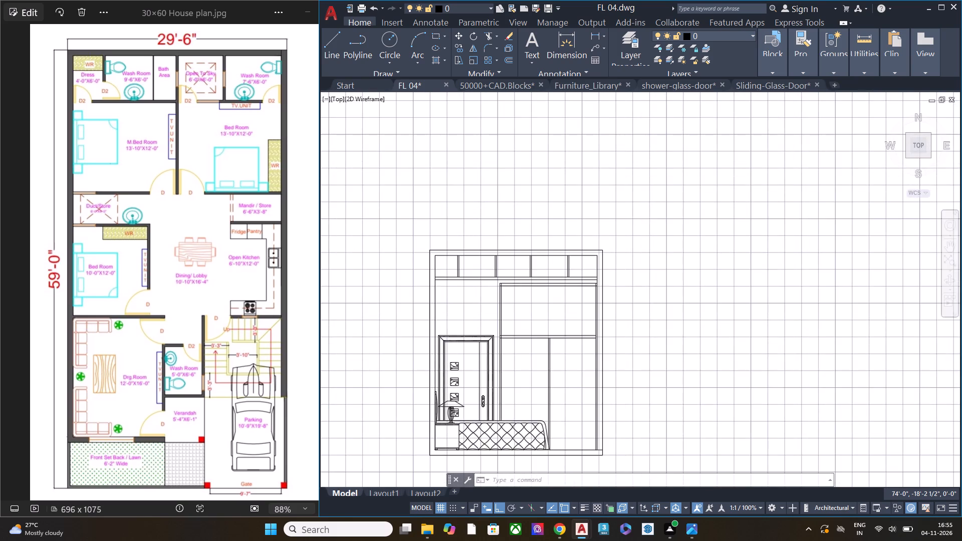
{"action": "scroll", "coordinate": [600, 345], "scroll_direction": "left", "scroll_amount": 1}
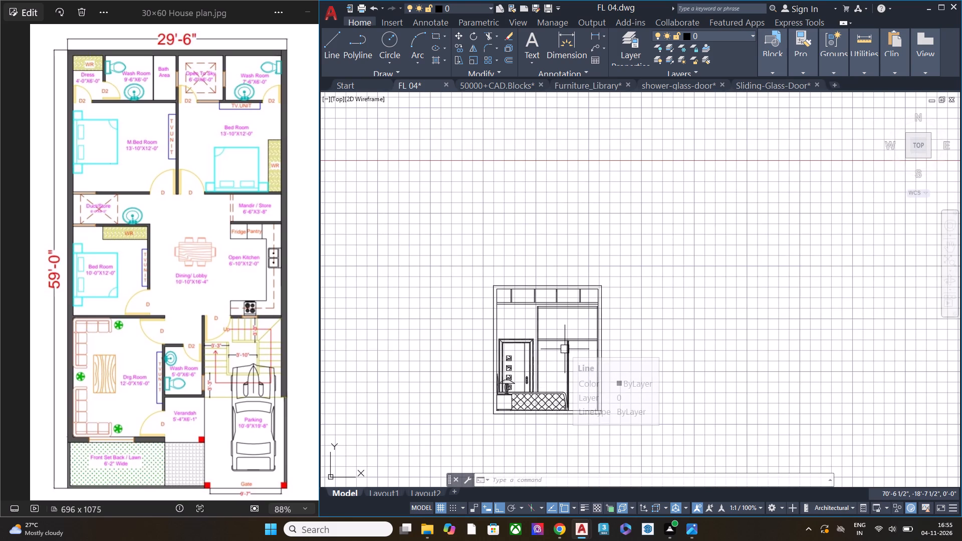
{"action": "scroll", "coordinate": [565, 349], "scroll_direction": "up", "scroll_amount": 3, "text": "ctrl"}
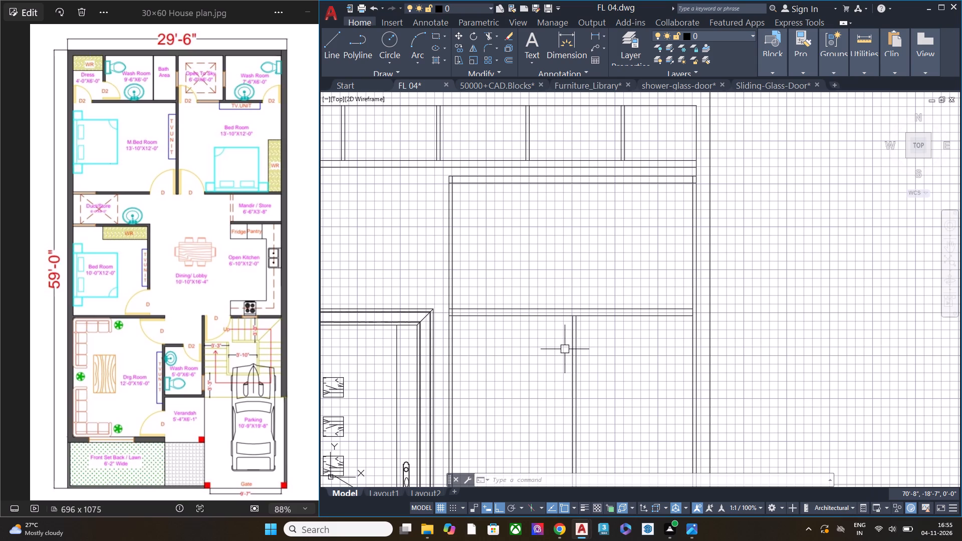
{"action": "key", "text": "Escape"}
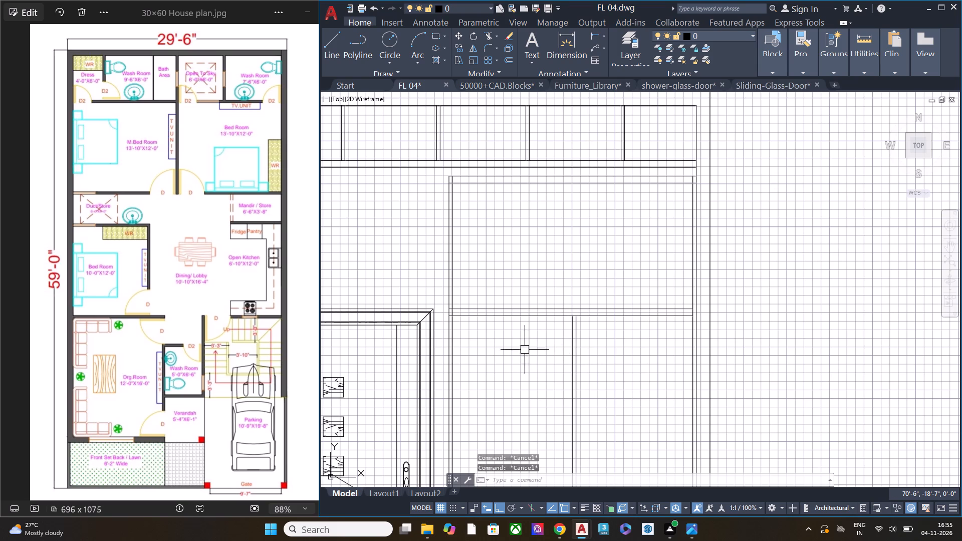
Measure the distance from the centre division's top at the cross rail toward the wardrobe's left side panel.
{"action": "left_click", "coordinate": [859, 74]}
{"action": "left_click", "coordinate": [881, 105]}
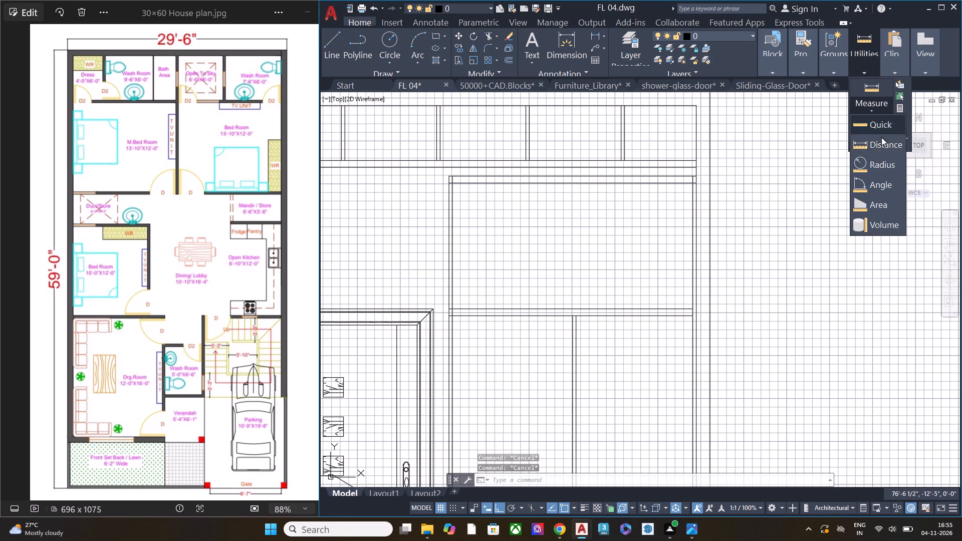
{"action": "left_click", "coordinate": [881, 138]}
{"action": "scroll", "coordinate": [562, 301], "scroll_direction": "up", "scroll_amount": 3}
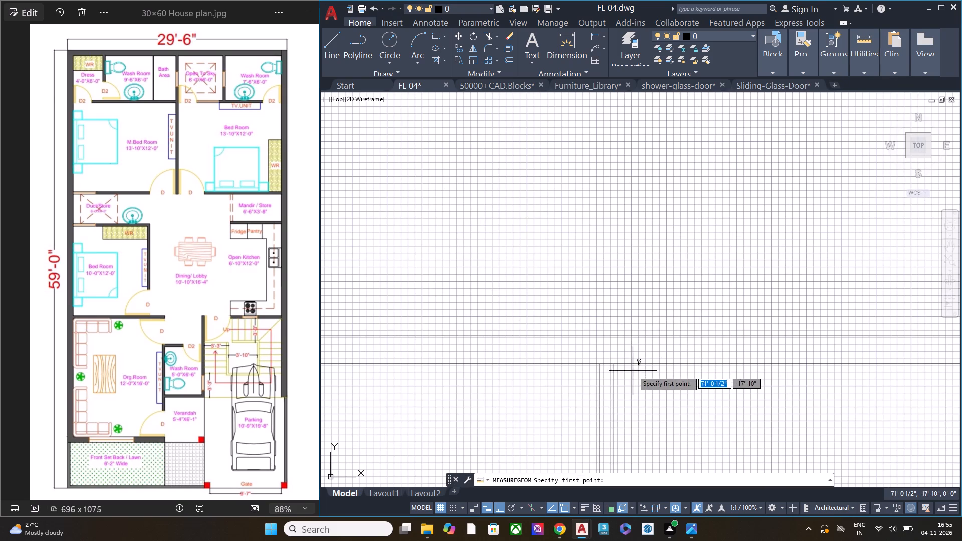
{"action": "left_click", "coordinate": [612, 365]}
{"action": "scroll", "coordinate": [564, 287], "scroll_direction": "down", "scroll_amount": 2}
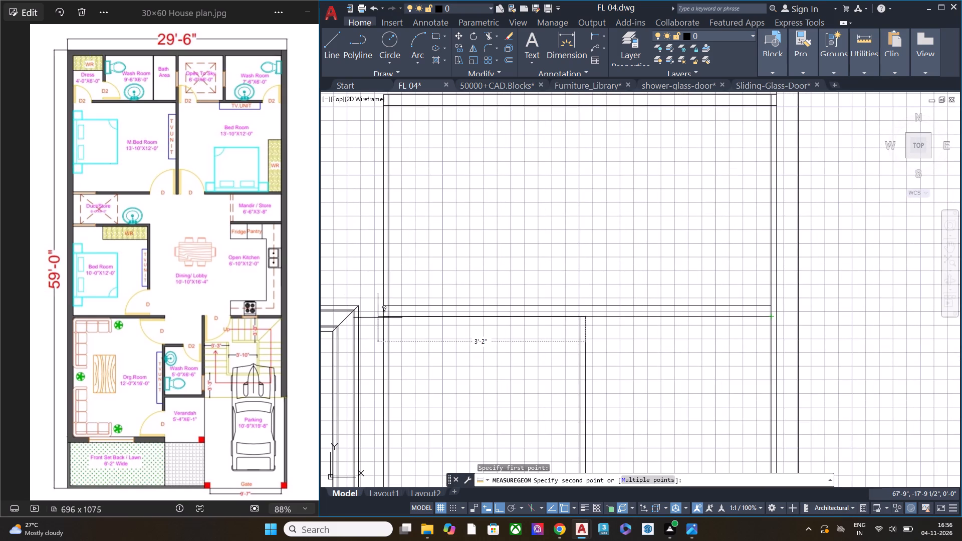
{"action": "key", "text": "Escape"}
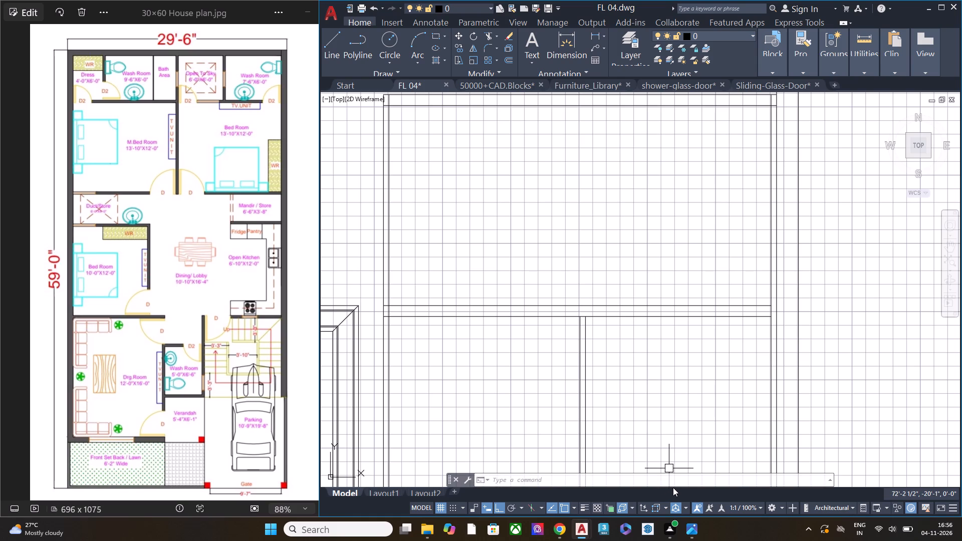
{"action": "key", "text": "Escape"}
{"action": "key", "text": "Escape"}
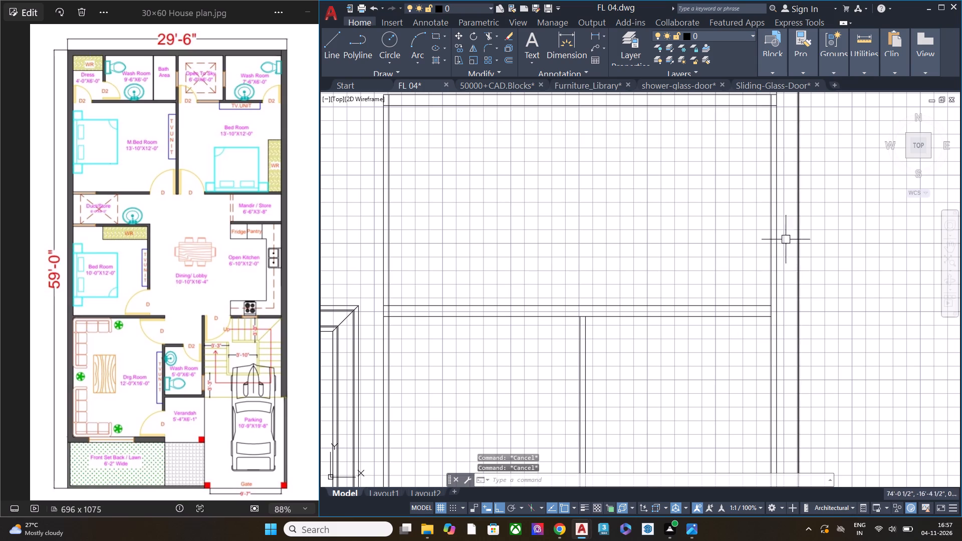
Move both wardrobe cross rail lines straight up by about 1'-5".
{"action": "left_click_drag", "start_coordinate": [692, 342], "coordinate": [689, 325]}
{"action": "left_click_drag", "start_coordinate": [652, 238], "coordinate": [655, 247]}
{"action": "type", "text": "m"}
{"action": "key", "text": "space"}
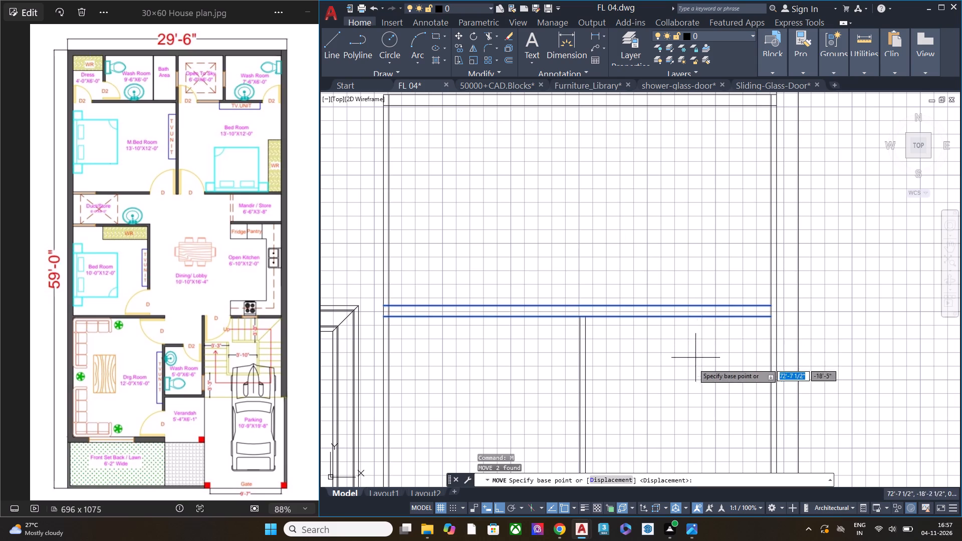
{"action": "scroll", "coordinate": [655, 275], "scroll_direction": "down", "scroll_amount": 1}
{"action": "left_click", "coordinate": [661, 374]}
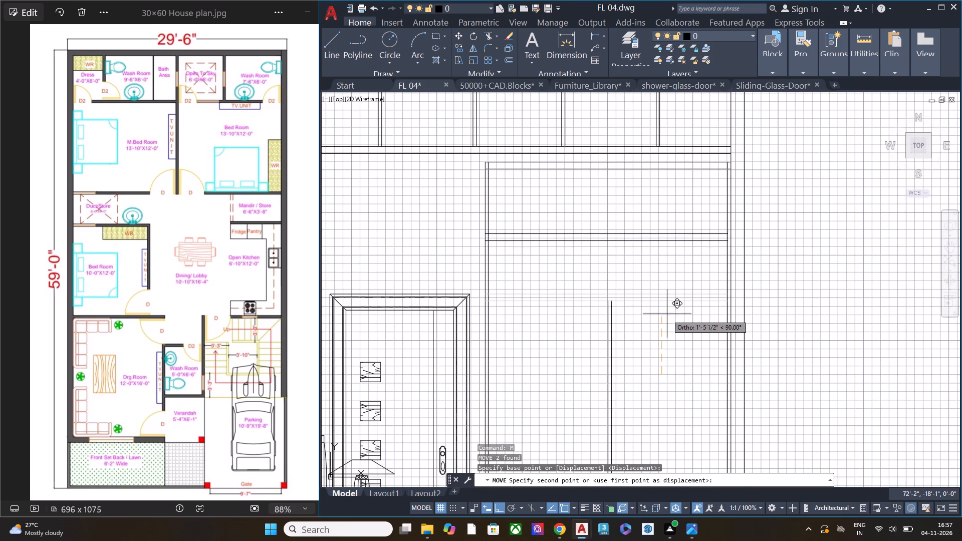
{"action": "left_click", "coordinate": [667, 317]}
{"action": "key", "text": "Escape"}
Extend both centre division lines up to the underside of the cross rail.
{"action": "type", "text": "ex"}
{"action": "key", "text": "space"}
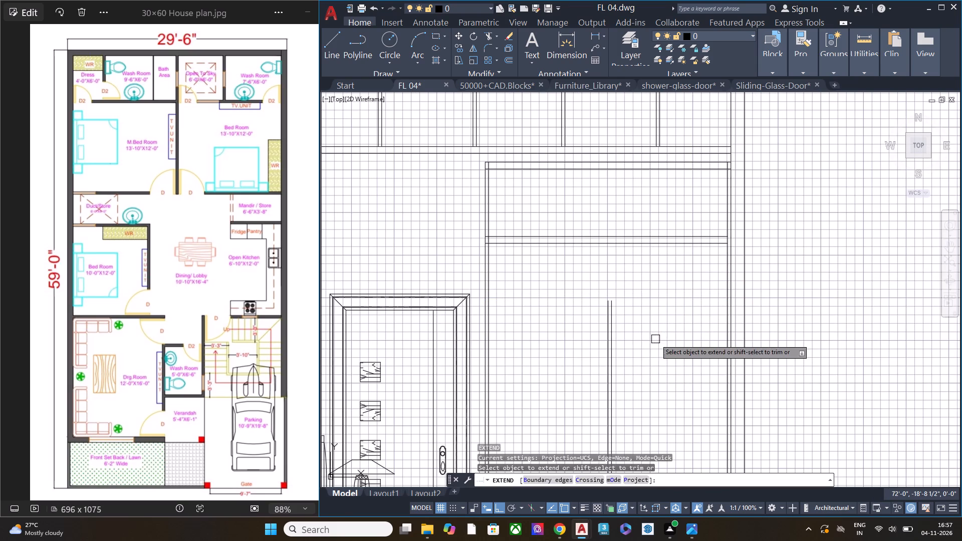
{"action": "left_click", "coordinate": [655, 339]}
{"action": "left_click", "coordinate": [590, 337]}
{"action": "key", "text": "Escape"}
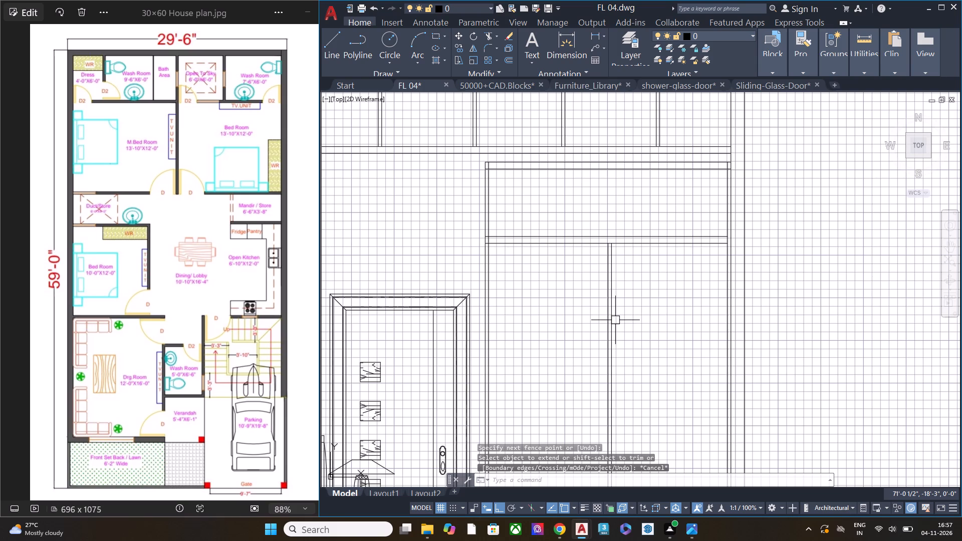
Trim the cross rail's lower line between the two centre division lines.
{"action": "scroll", "coordinate": [599, 214], "scroll_direction": "up", "scroll_amount": 1}
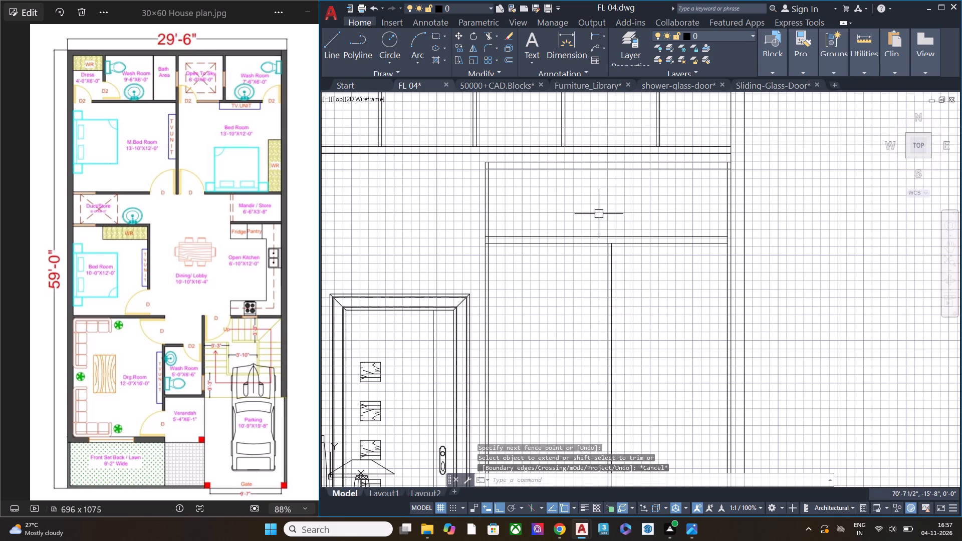
{"action": "scroll", "coordinate": [599, 214], "scroll_direction": "up", "scroll_amount": 1}
{"action": "key", "text": "Escape"}
{"action": "scroll", "coordinate": [630, 278], "scroll_direction": "up", "scroll_amount": 2}
{"action": "type", "text": "tr"}
{"action": "key", "text": "space"}
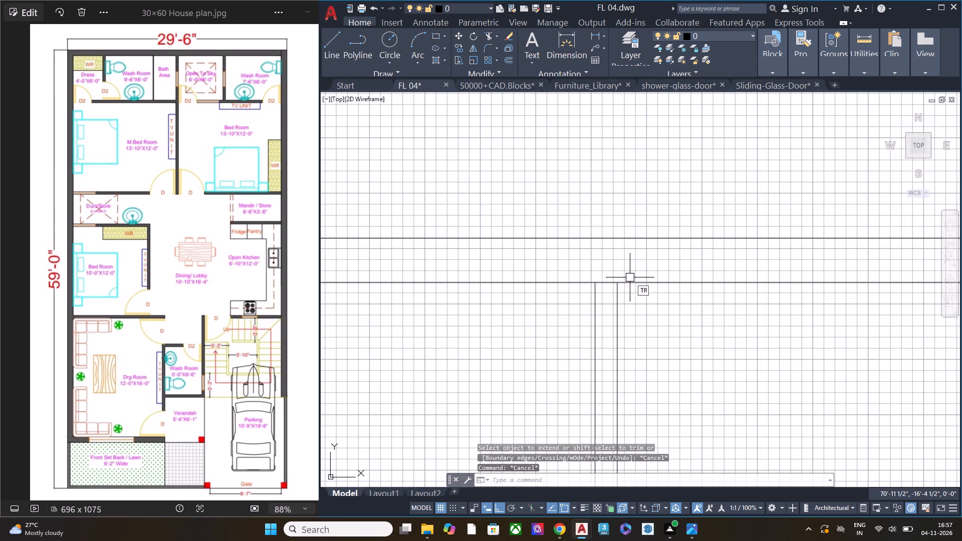
{"action": "left_click", "coordinate": [607, 284]}
{"action": "key", "text": "Escape"}
{"action": "scroll", "coordinate": [615, 252], "scroll_direction": "down", "scroll_amount": 5}
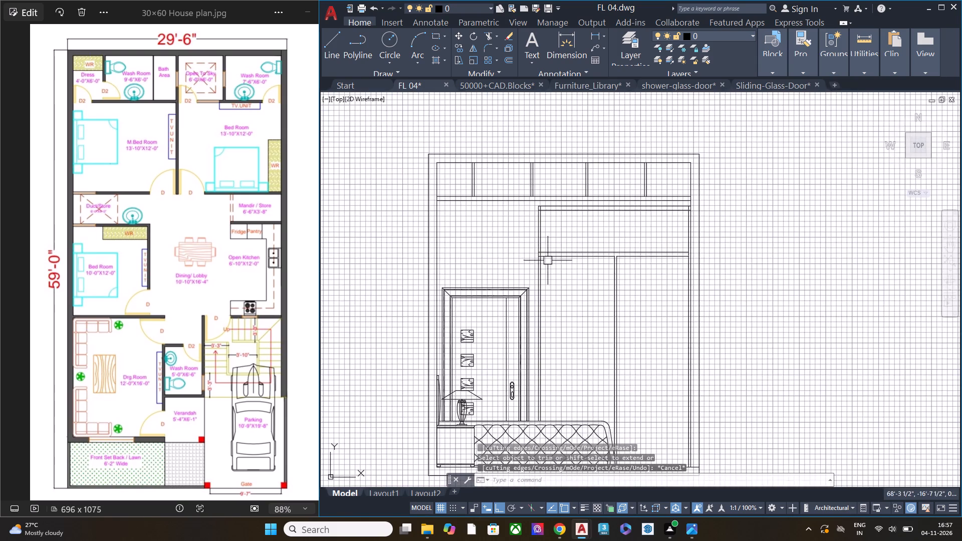
Trim the ends of both cross rail lines that run through the wardrobe's left side panel.
{"action": "scroll", "coordinate": [539, 259], "scroll_direction": "up", "scroll_amount": 5}
{"action": "key", "text": "space"}
{"action": "type", "text": "tr"}
{"action": "key", "text": "space"}
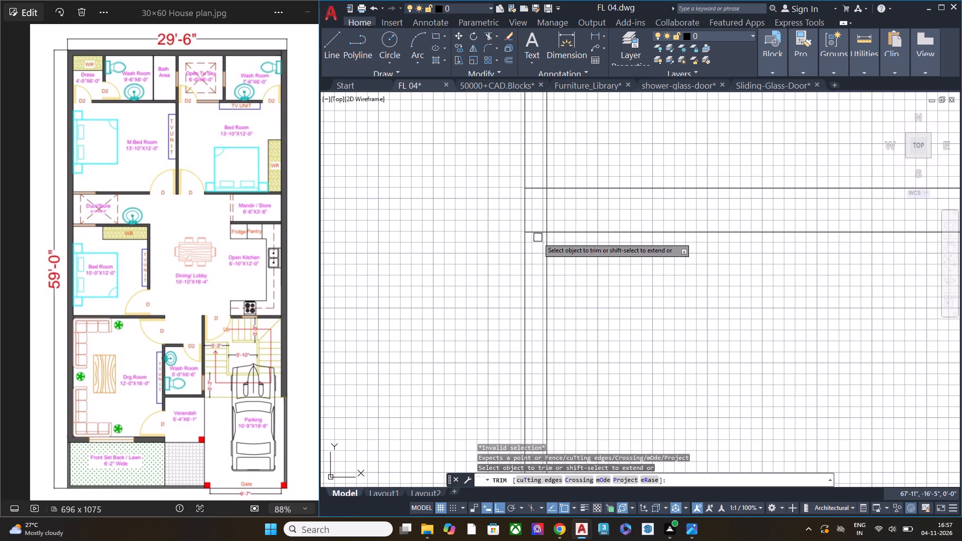
{"action": "left_click", "coordinate": [538, 237]}
{"action": "left_click", "coordinate": [540, 181]}
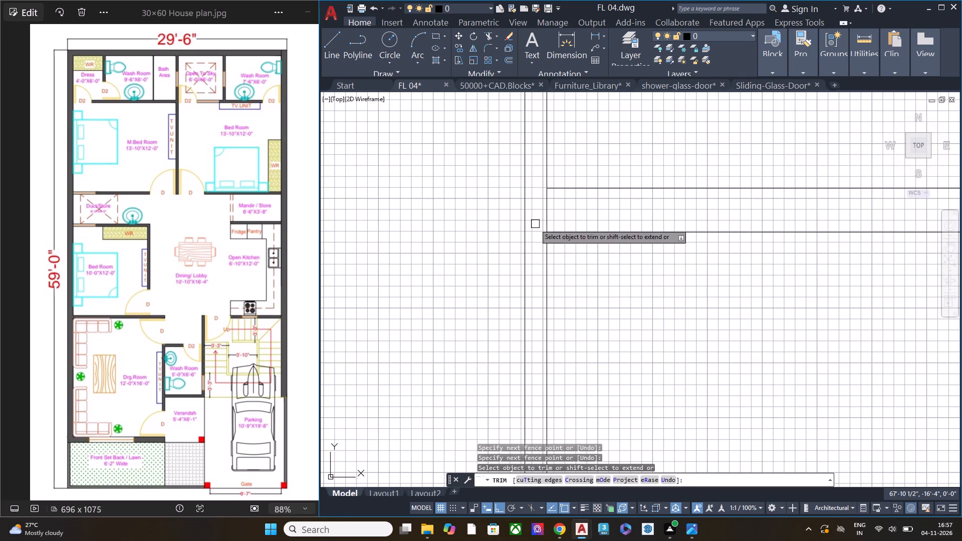
{"action": "scroll", "coordinate": [533, 225], "scroll_direction": "down", "scroll_amount": 3}
{"action": "scroll", "coordinate": [654, 246], "scroll_direction": "down", "scroll_amount": 1}
{"action": "key", "text": "Escape"}
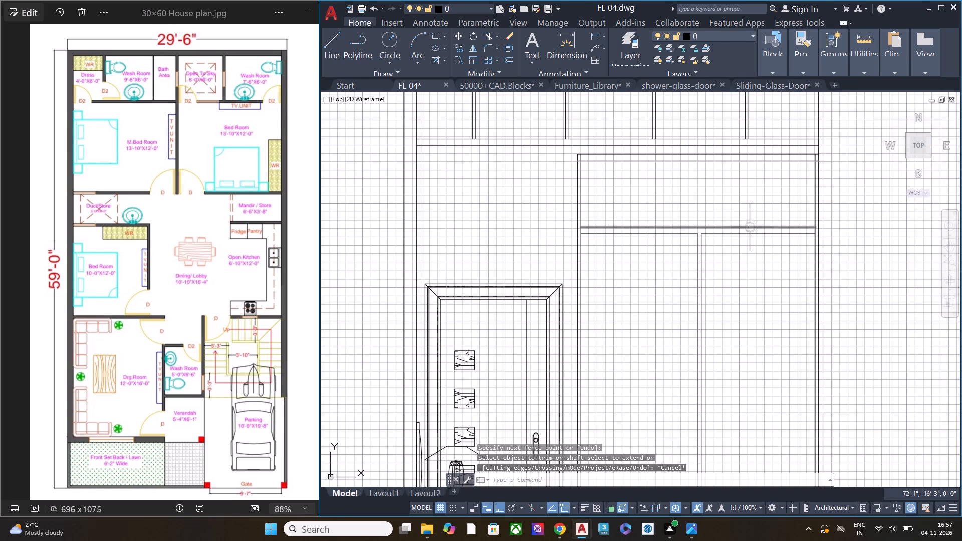
Delete the cross rail's upper line.
{"action": "left_click", "coordinate": [750, 227]}
{"action": "scroll", "coordinate": [691, 239], "scroll_direction": "up", "scroll_amount": 1}
{"action": "key", "text": "Delete"}
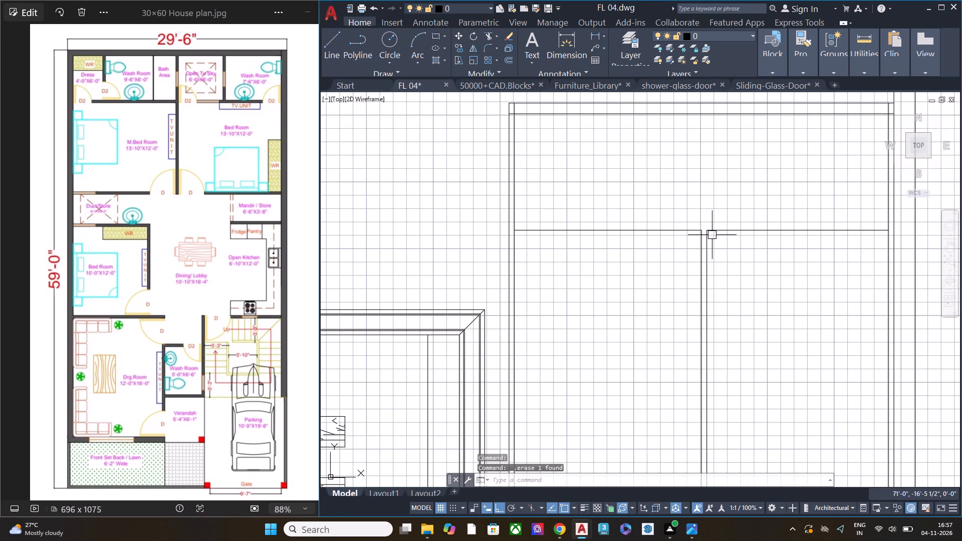
Offset both remaining cross rail segments 1" upward, one on each side of the centre division.
{"action": "left_click", "coordinate": [760, 231]}
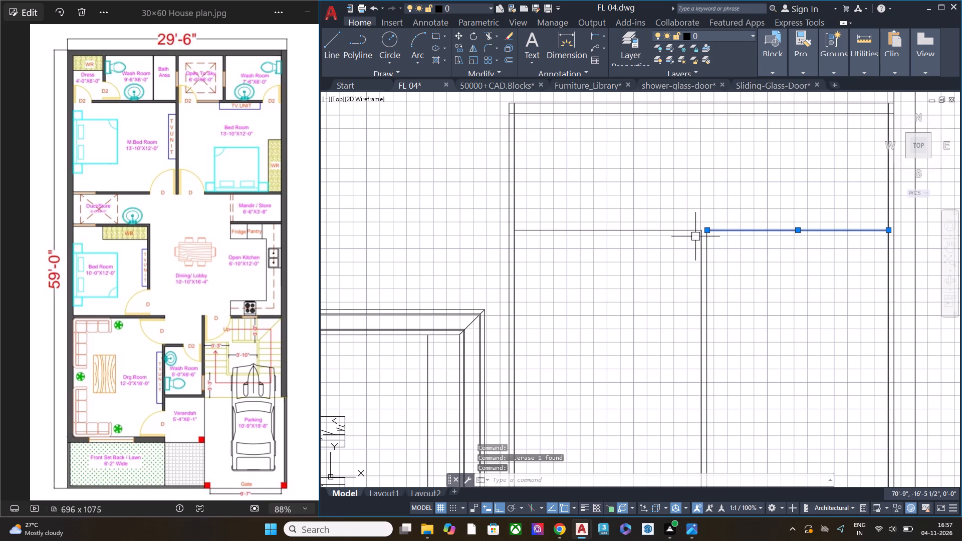
{"action": "left_click", "coordinate": [682, 232]}
{"action": "type", "text": "off"}
{"action": "key", "text": "space"}
{"action": "key", "text": "space"}
{"action": "left_click", "coordinate": [689, 232]}
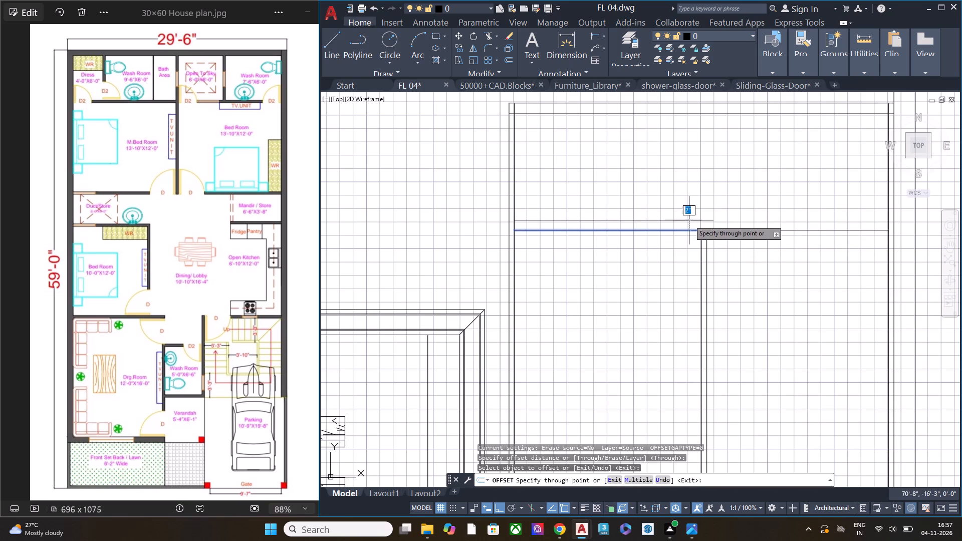
{"action": "type", "text": "1\""}
{"action": "key", "text": "Return"}
{"action": "left_click", "coordinate": [744, 231]}
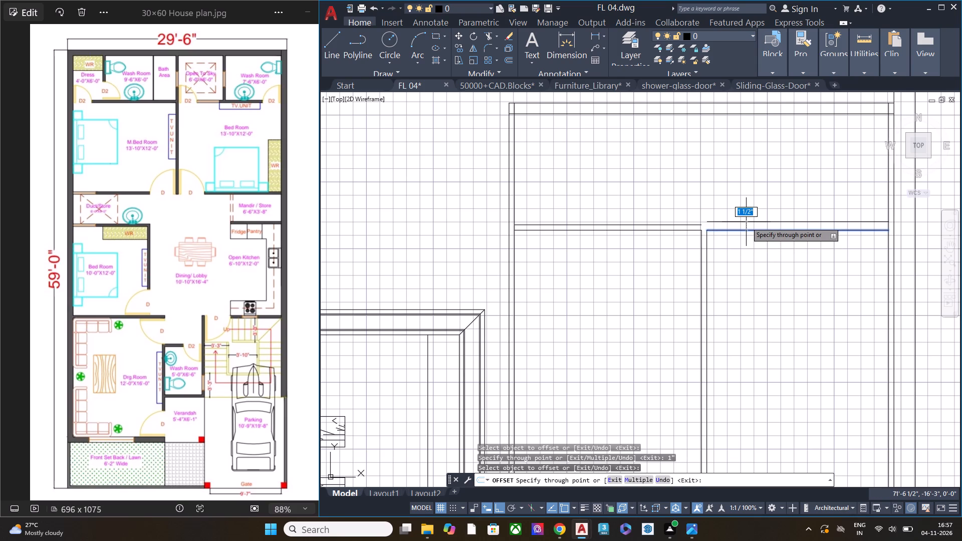
{"action": "type", "text": "1\""}
{"action": "key", "text": "Return"}
{"action": "key", "text": "Escape"}
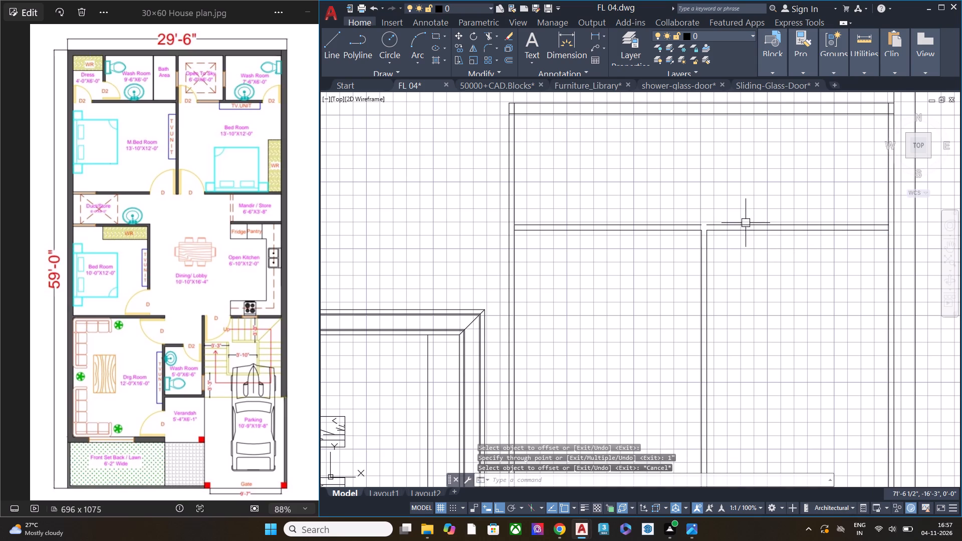
Extend the cross rail's new upper line across the gap above the centre division.
{"action": "type", "text": "ex"}
{"action": "key", "text": "space"}
{"action": "left_click", "coordinate": [716, 224]}
{"action": "key", "text": "Escape"}
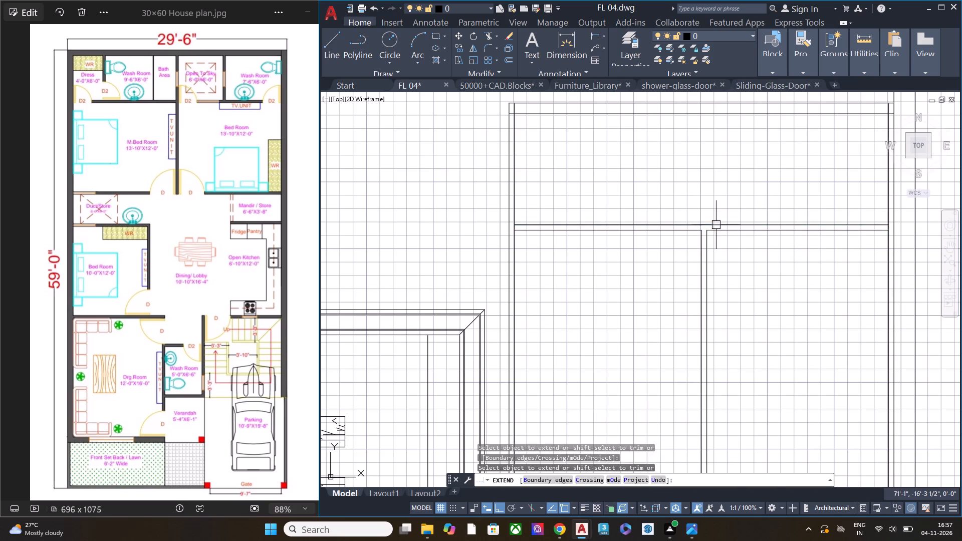
{"action": "left_click", "coordinate": [713, 225]}
{"action": "key", "text": "Escape"}
{"action": "scroll", "coordinate": [644, 265], "scroll_direction": "down", "scroll_amount": 1}
{"action": "middle_click_drag", "start_coordinate": [669, 342], "coordinate": [660, 320]}
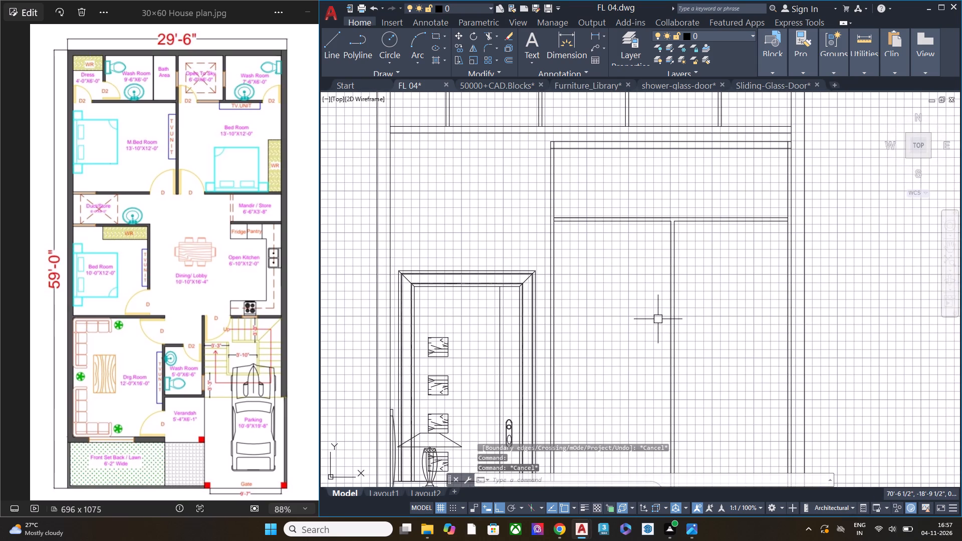
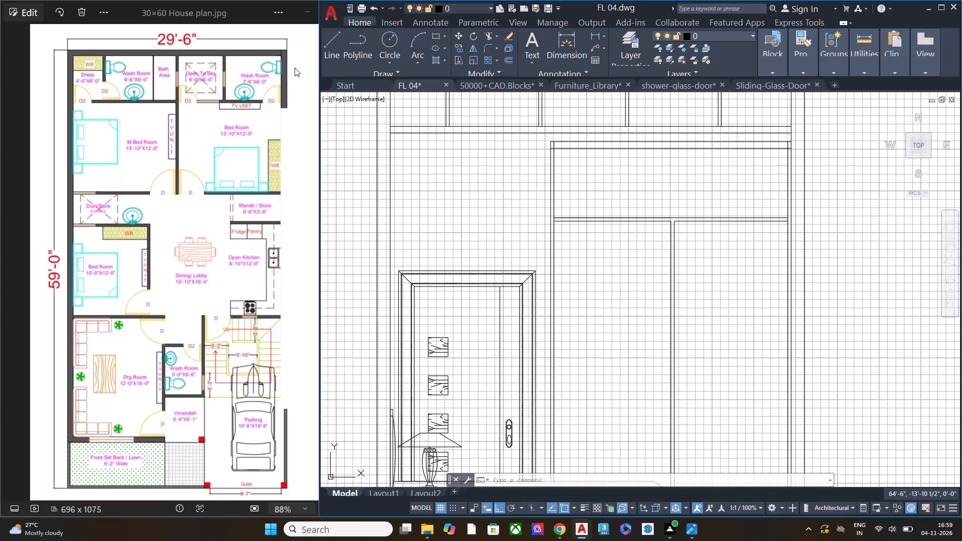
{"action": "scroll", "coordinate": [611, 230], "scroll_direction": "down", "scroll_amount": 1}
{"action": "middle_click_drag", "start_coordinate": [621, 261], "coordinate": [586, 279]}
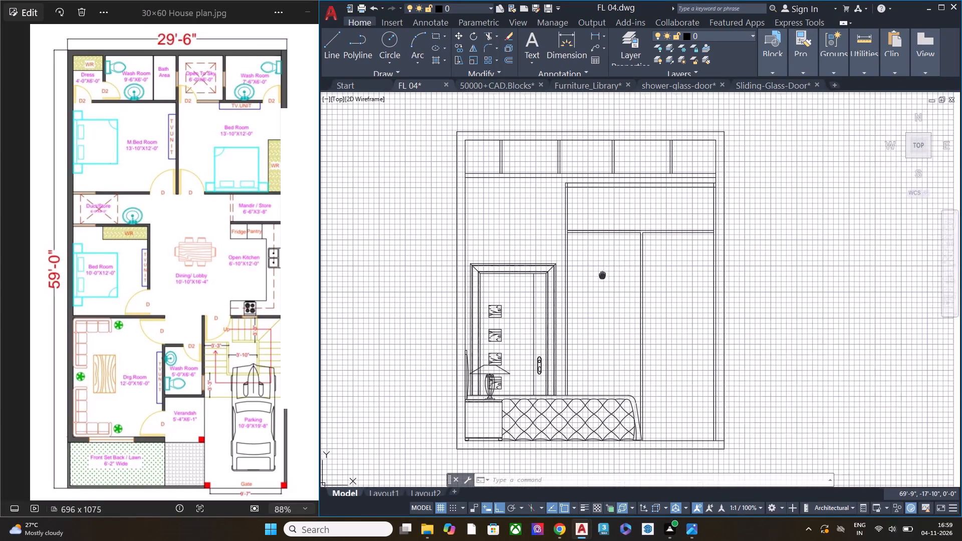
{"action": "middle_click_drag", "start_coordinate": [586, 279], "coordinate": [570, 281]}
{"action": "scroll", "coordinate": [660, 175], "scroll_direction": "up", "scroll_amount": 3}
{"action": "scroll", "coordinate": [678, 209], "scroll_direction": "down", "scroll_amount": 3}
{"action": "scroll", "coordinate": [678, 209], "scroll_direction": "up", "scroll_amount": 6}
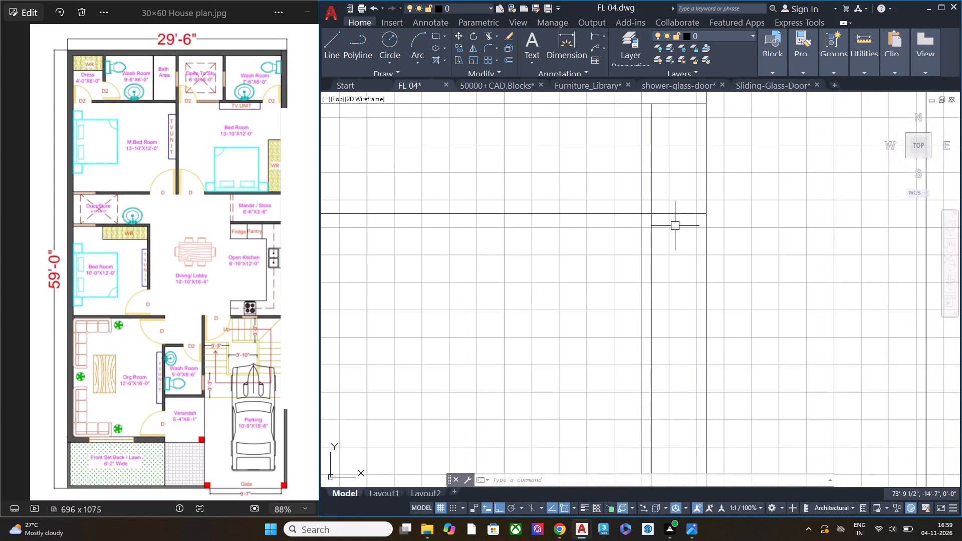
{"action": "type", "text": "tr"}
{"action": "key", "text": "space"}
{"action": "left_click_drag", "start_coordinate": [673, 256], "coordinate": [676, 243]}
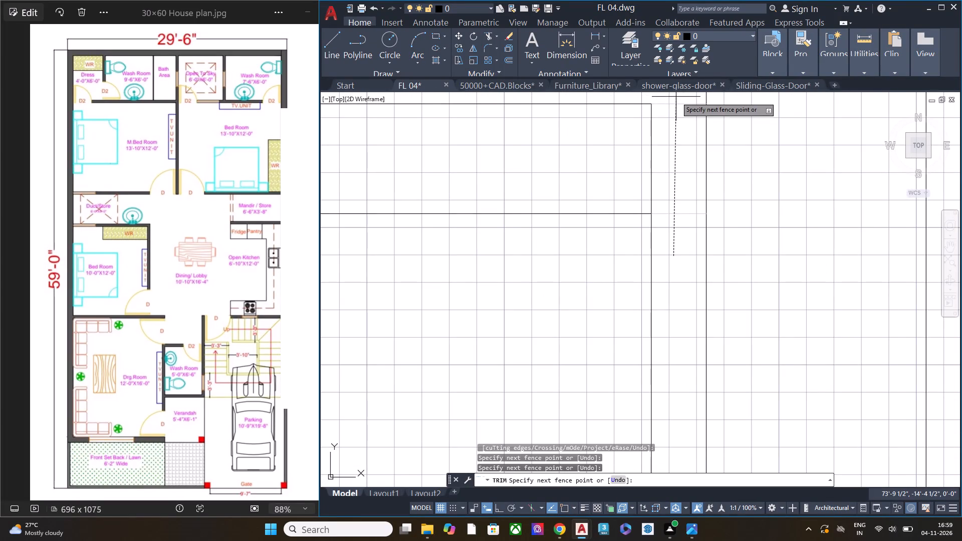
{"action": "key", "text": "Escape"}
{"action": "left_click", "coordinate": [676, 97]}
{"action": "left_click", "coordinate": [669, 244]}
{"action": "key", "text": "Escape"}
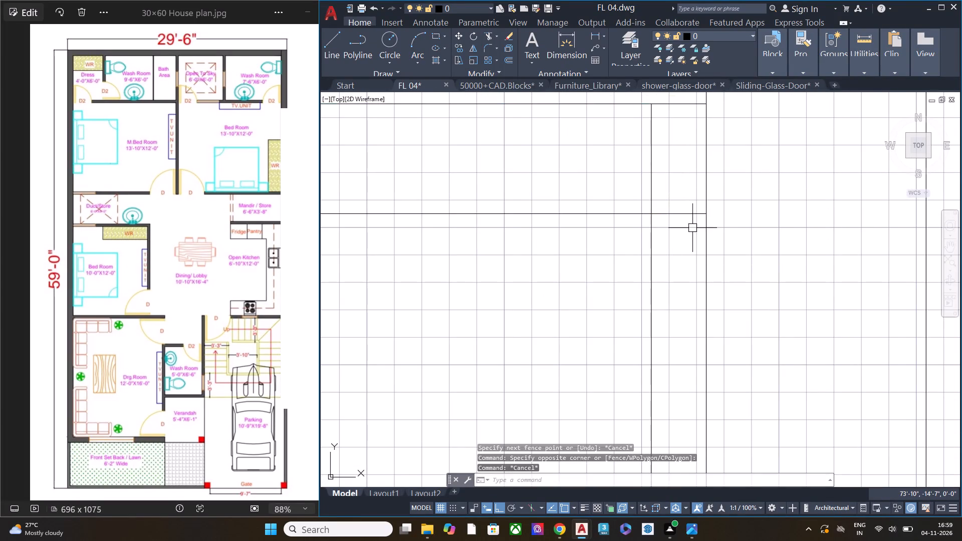
Trim the wardrobe frame's two top horizontal lines back to its right vertical line, removing the stubs that reach the wall.
{"action": "scroll", "coordinate": [692, 228], "scroll_direction": "down", "scroll_amount": 3}
{"action": "scroll", "coordinate": [689, 241], "scroll_direction": "up", "scroll_amount": 2}
{"action": "type", "text": "tr"}
{"action": "key", "text": "space"}
{"action": "left_click", "coordinate": [683, 224]}
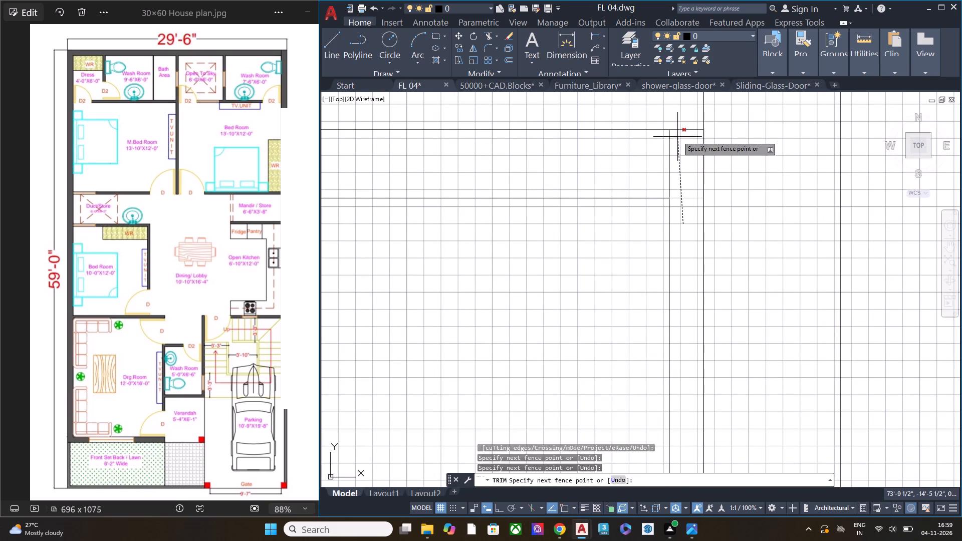
{"action": "left_click", "coordinate": [681, 114]}
{"action": "key", "text": "Escape"}
{"action": "scroll", "coordinate": [683, 161], "scroll_direction": "down", "scroll_amount": 5}
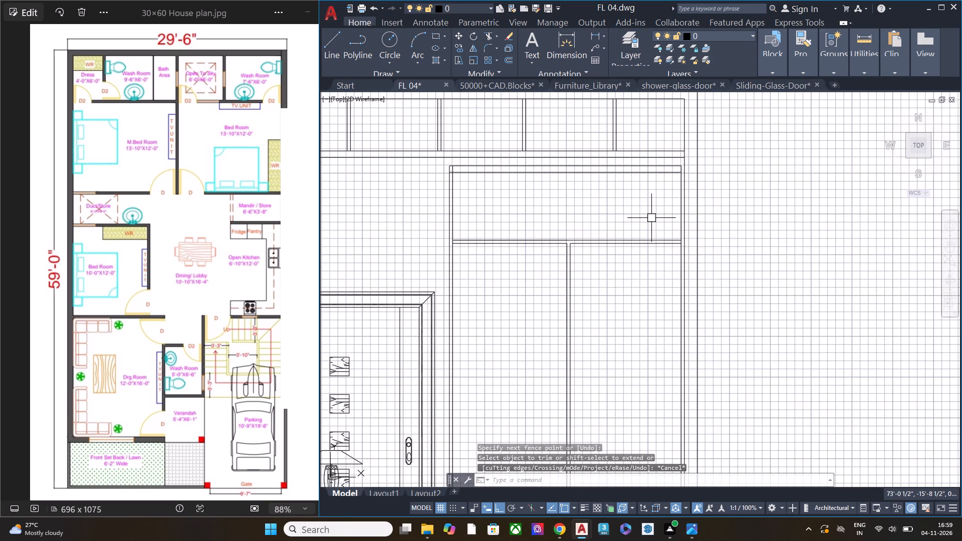
Move the wardrobe frame's right vertical line horizontally onto the inner face of the right wall in the elevation.
{"action": "scroll", "coordinate": [442, 173], "scroll_direction": "up", "scroll_amount": 4}
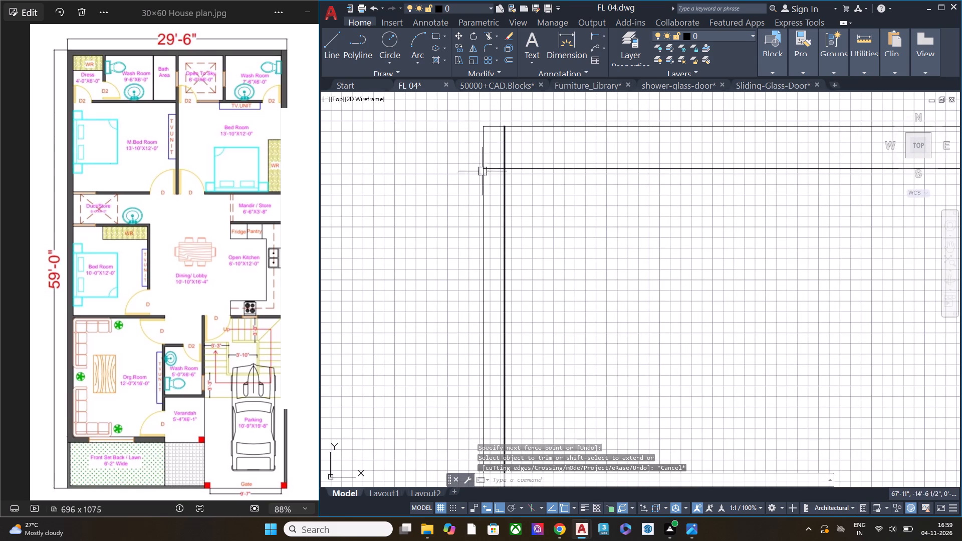
{"action": "scroll", "coordinate": [421, 181], "scroll_direction": "down", "scroll_amount": 3}
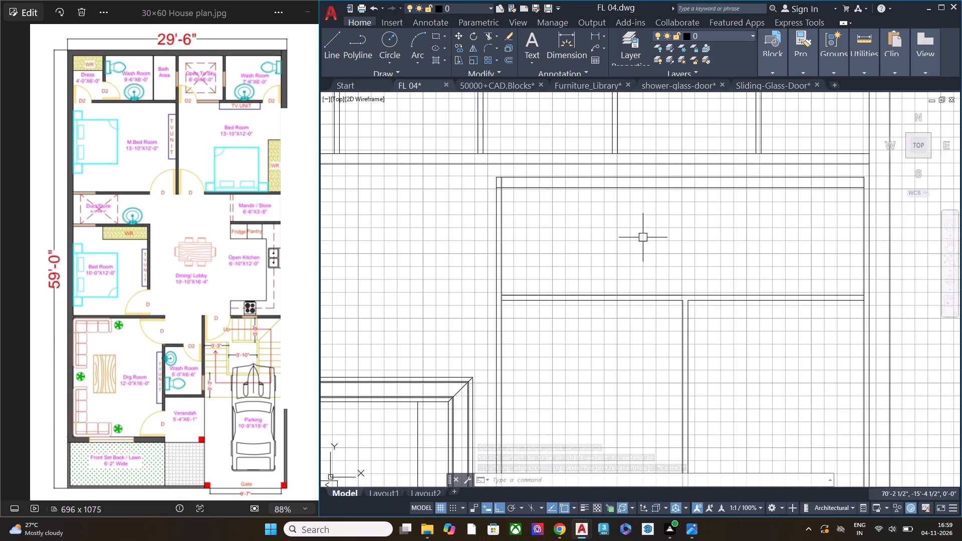
{"action": "middle_click_drag", "start_coordinate": [643, 237], "coordinate": [428, 240]}
{"action": "scroll", "coordinate": [637, 202], "scroll_direction": "up", "scroll_amount": 3}
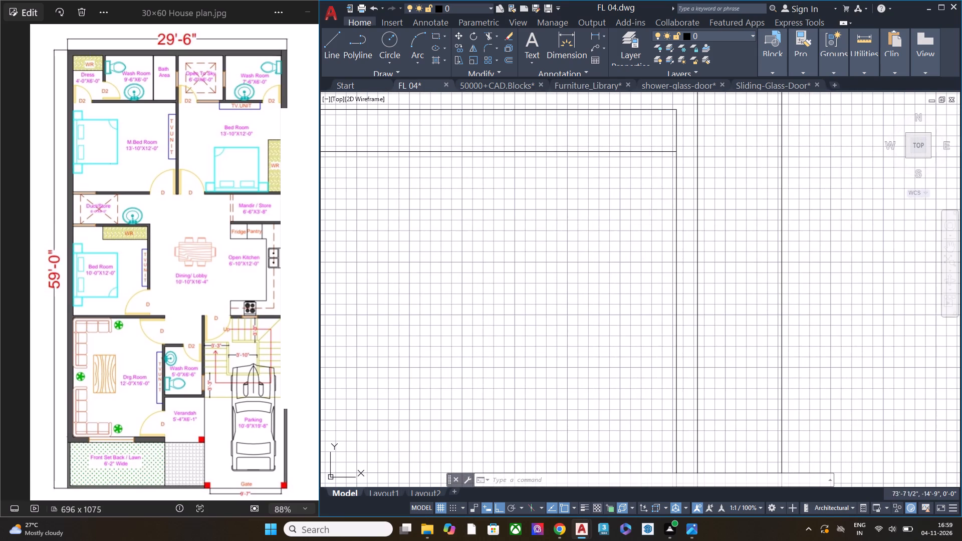
{"action": "left_click", "coordinate": [676, 202]}
{"action": "scroll", "coordinate": [620, 211], "scroll_direction": "down", "scroll_amount": 2}
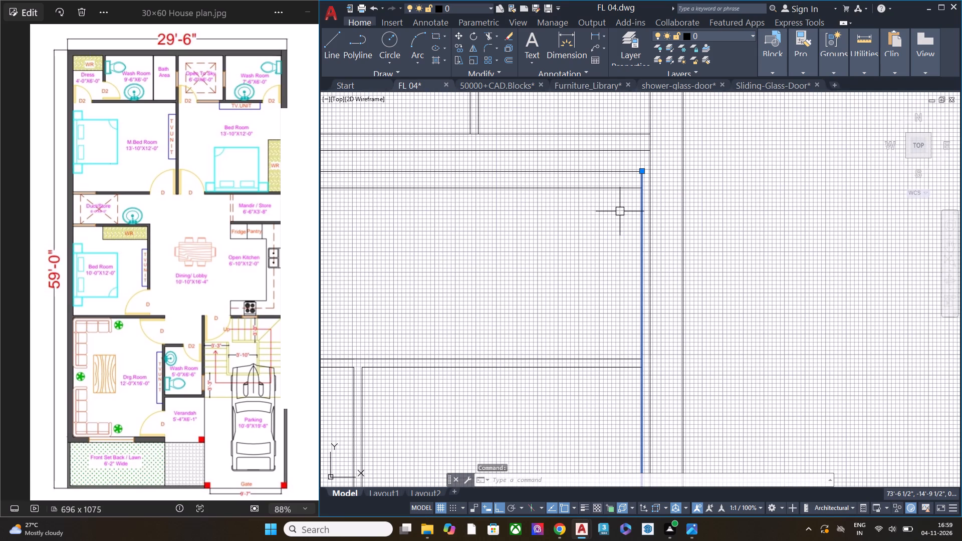
{"action": "type", "text": "m"}
{"action": "key", "text": "space"}
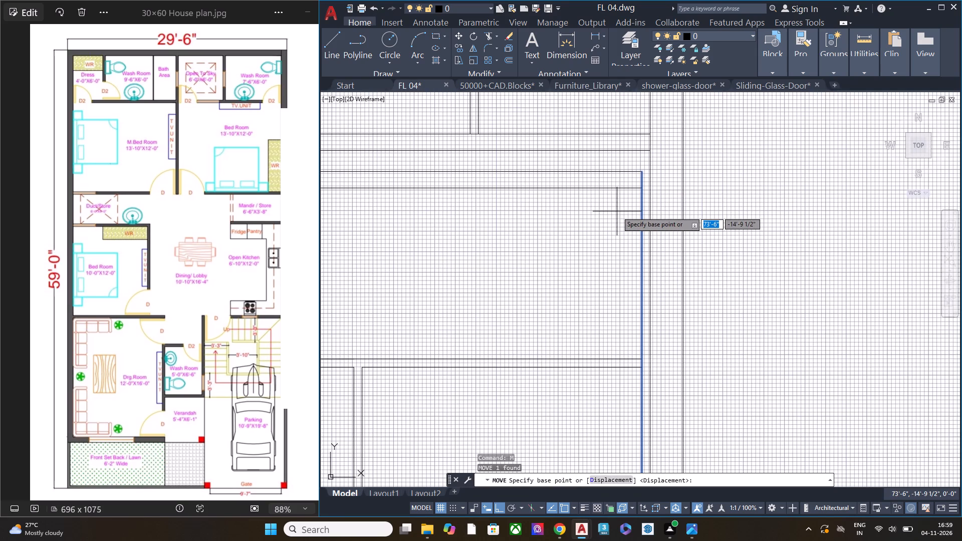
{"action": "left_click", "coordinate": [642, 171]}
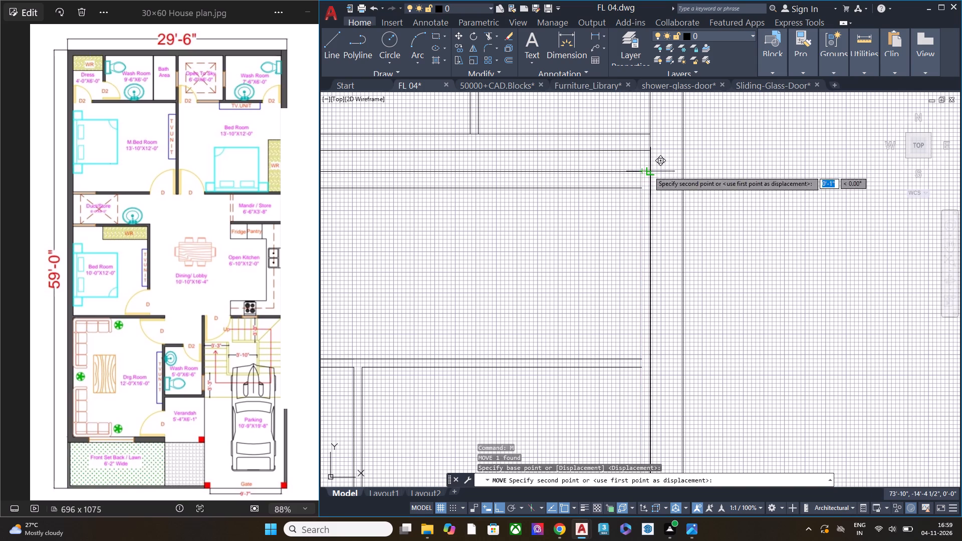
{"action": "left_click", "coordinate": [648, 171]}
{"action": "key", "text": "Escape"}
Extend the wardrobe's two top lines and the two shelf lines below them to the right wall's inner face.
{"action": "type", "text": "ex"}
{"action": "key", "text": "space"}
{"action": "left_click", "coordinate": [601, 221]}
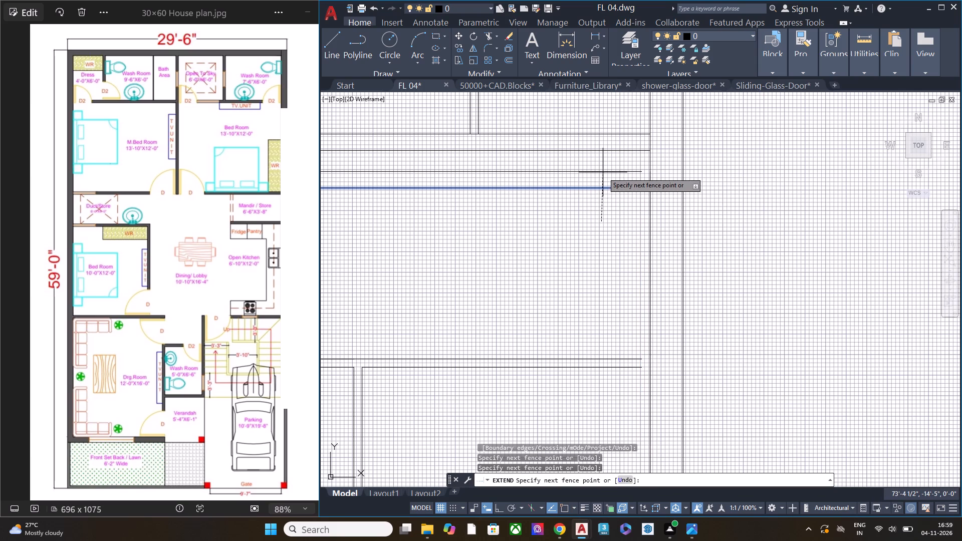
{"action": "left_click", "coordinate": [603, 167]}
{"action": "key", "text": "Escape"}
{"action": "key", "text": "e"}
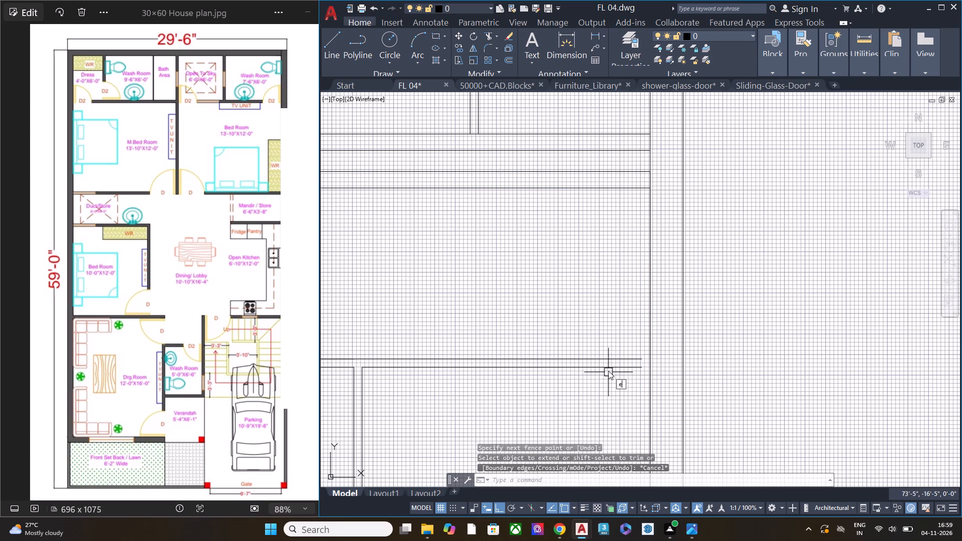
{"action": "key", "text": "x"}
{"action": "key", "text": "space"}
{"action": "left_click", "coordinate": [606, 397]}
{"action": "left_click", "coordinate": [606, 337]}
{"action": "key", "text": "Escape"}
Trim the crossing inner frame lines at the wardrobe's top left corner so they form a clean corner.
{"action": "scroll", "coordinate": [569, 289], "scroll_direction": "down", "scroll_amount": 1}
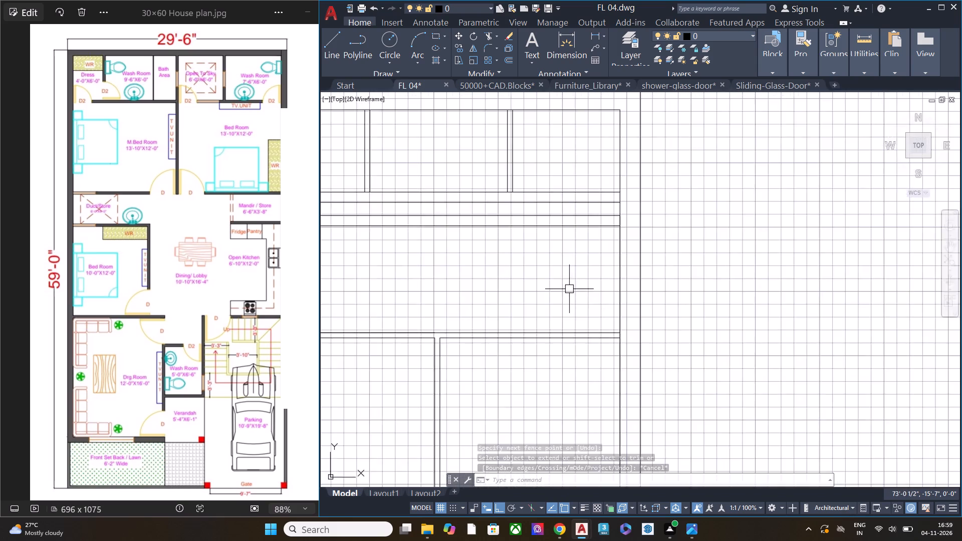
{"action": "scroll", "coordinate": [569, 289], "scroll_direction": "down", "scroll_amount": 2}
{"action": "middle_click_drag", "start_coordinate": [532, 310], "coordinate": [543, 277]}
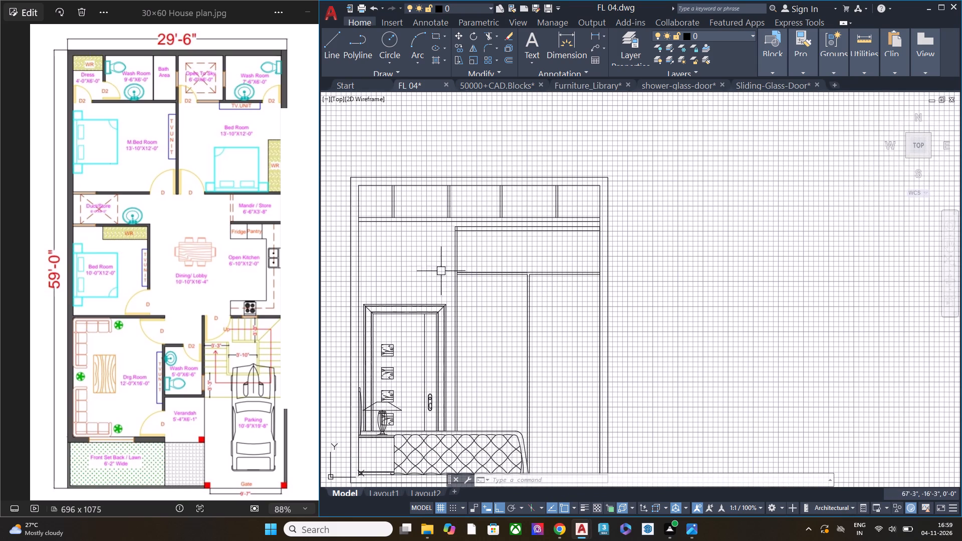
{"action": "middle_click_drag", "start_coordinate": [425, 233], "coordinate": [484, 287]}
{"action": "scroll", "coordinate": [506, 264], "scroll_direction": "up", "scroll_amount": 2}
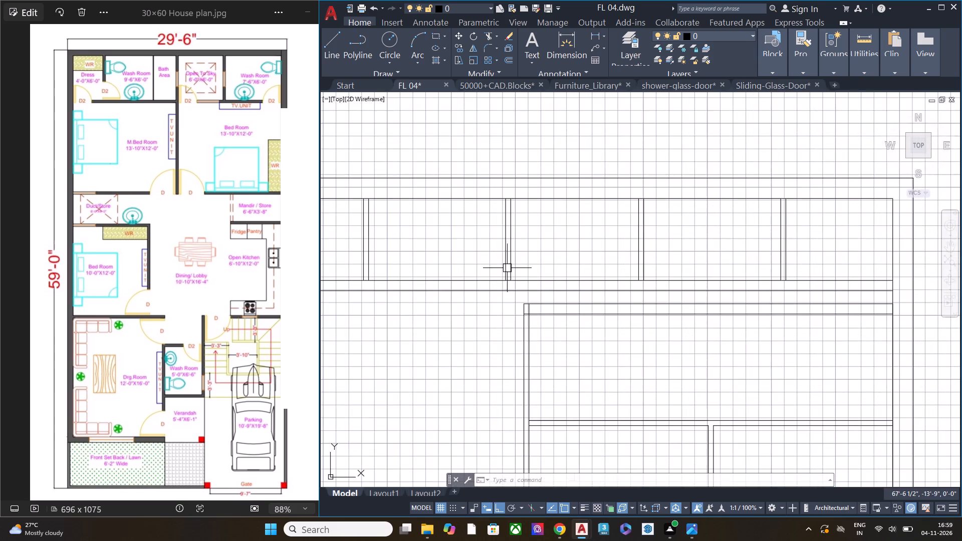
{"action": "scroll", "coordinate": [527, 331], "scroll_direction": "up", "scroll_amount": 2}
{"action": "type", "text": "tr"}
{"action": "key", "text": "space"}
{"action": "left_click", "coordinate": [524, 292]}
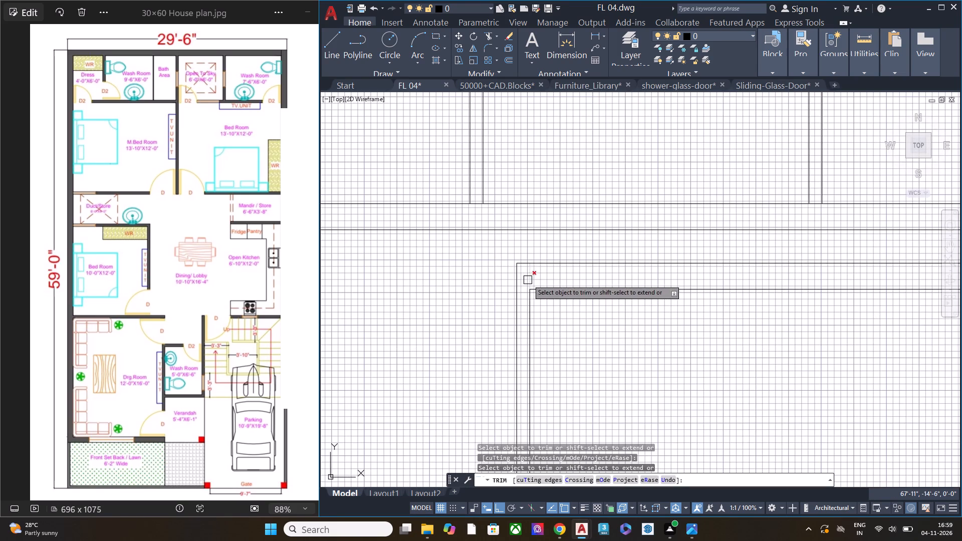
{"action": "left_click", "coordinate": [528, 279]}
{"action": "key", "text": "Escape"}
Trim the wardrobe's inner left vertical line between the two horizontal shelf lines.
{"action": "scroll", "coordinate": [487, 269], "scroll_direction": "down", "scroll_amount": 1}
{"action": "scroll", "coordinate": [487, 269], "scroll_direction": "up", "scroll_amount": 1}
{"action": "scroll", "coordinate": [487, 269], "scroll_direction": "down", "scroll_amount": 3}
{"action": "middle_click_drag", "start_coordinate": [515, 313], "coordinate": [504, 269]}
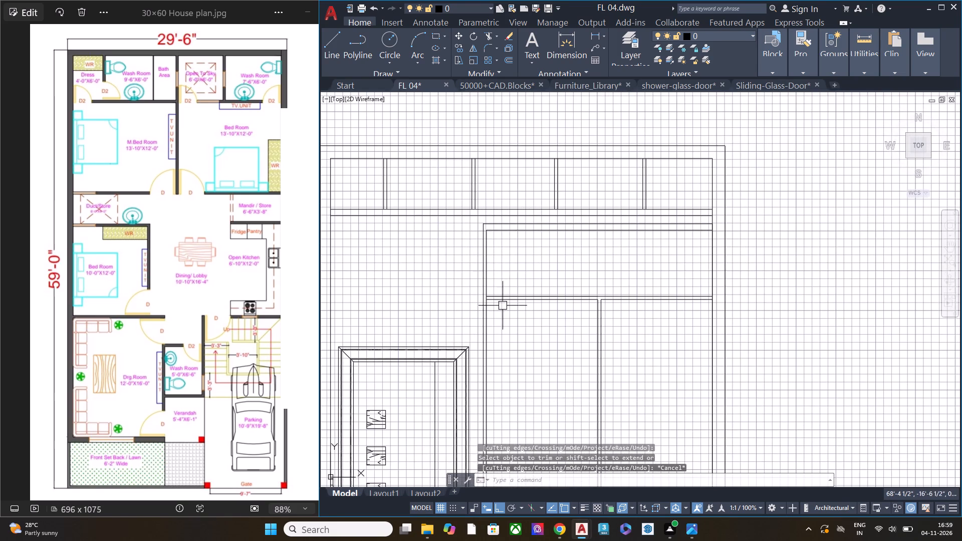
{"action": "scroll", "coordinate": [502, 328], "scroll_direction": "up", "scroll_amount": 3}
{"action": "scroll", "coordinate": [501, 326], "scroll_direction": "down", "scroll_amount": 1}
{"action": "scroll", "coordinate": [501, 326], "scroll_direction": "up", "scroll_amount": 1}
{"action": "middle_click_drag", "start_coordinate": [485, 276], "coordinate": [493, 317]}
{"action": "key", "text": "space"}
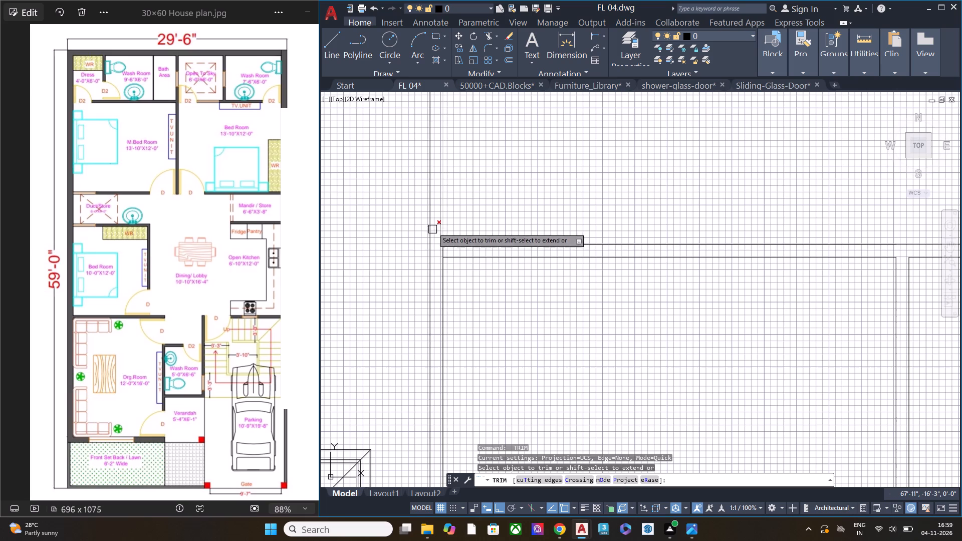
{"action": "left_click", "coordinate": [443, 250]}
{"action": "scroll", "coordinate": [429, 268], "scroll_direction": "down", "scroll_amount": 2}
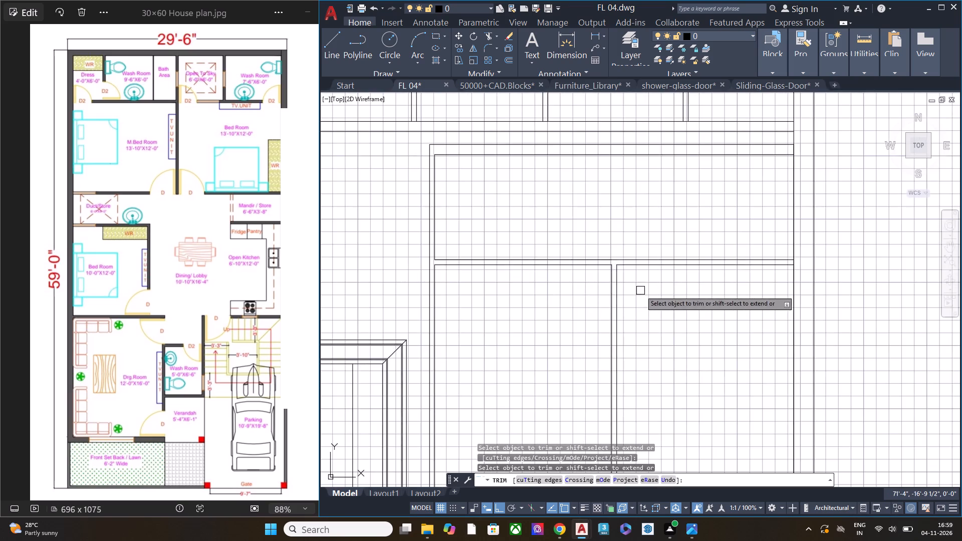
{"action": "middle_click_drag", "start_coordinate": [640, 291], "coordinate": [517, 292]}
{"action": "scroll", "coordinate": [679, 262], "scroll_direction": "up", "scroll_amount": 2}
{"action": "key", "text": "Escape"}
{"action": "scroll", "coordinate": [618, 261], "scroll_direction": "down", "scroll_amount": 4}
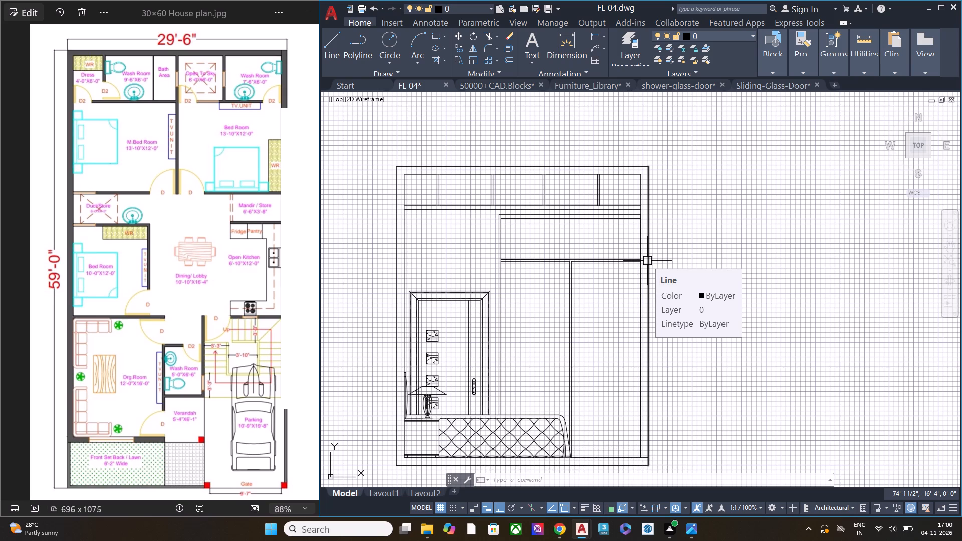
{"action": "key", "text": "Escape"}
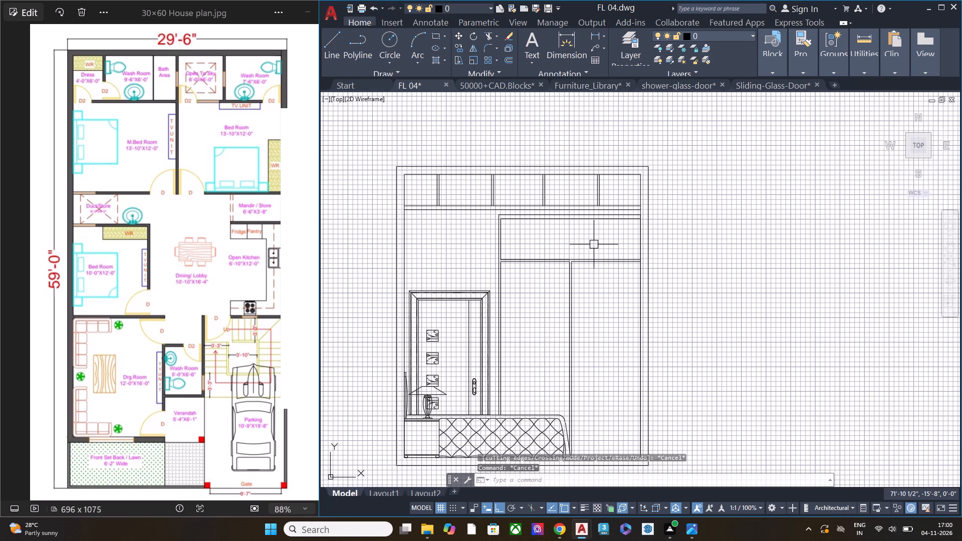
Save the drawing.
{"action": "key", "text": "ctrl+s"}
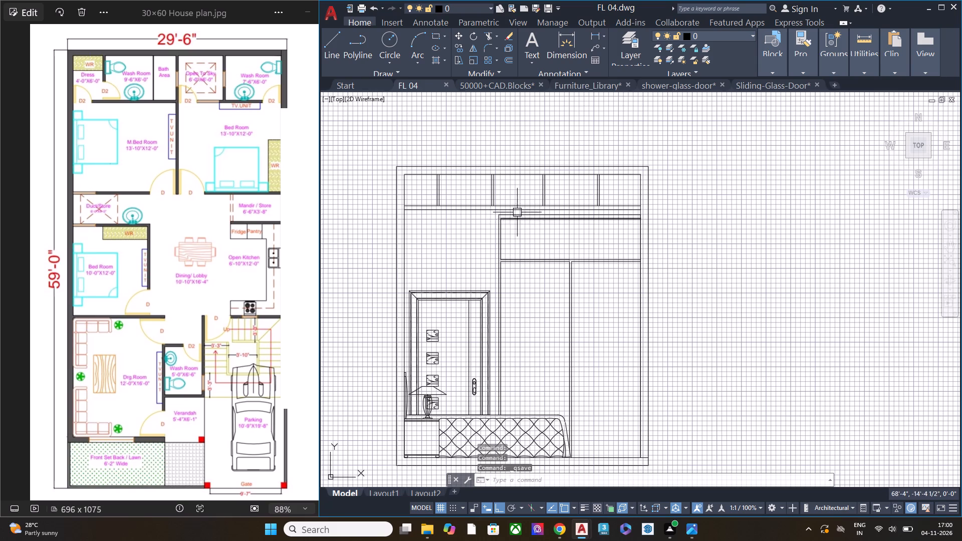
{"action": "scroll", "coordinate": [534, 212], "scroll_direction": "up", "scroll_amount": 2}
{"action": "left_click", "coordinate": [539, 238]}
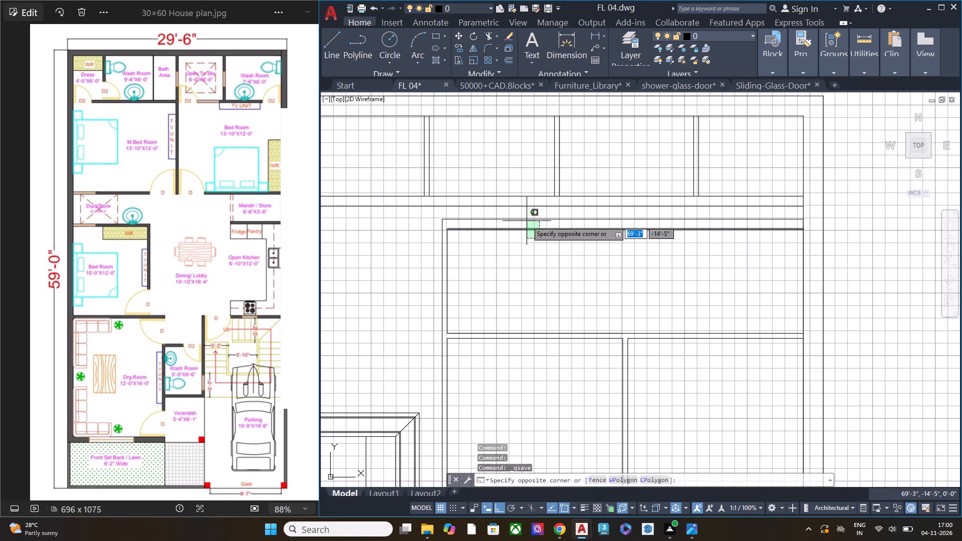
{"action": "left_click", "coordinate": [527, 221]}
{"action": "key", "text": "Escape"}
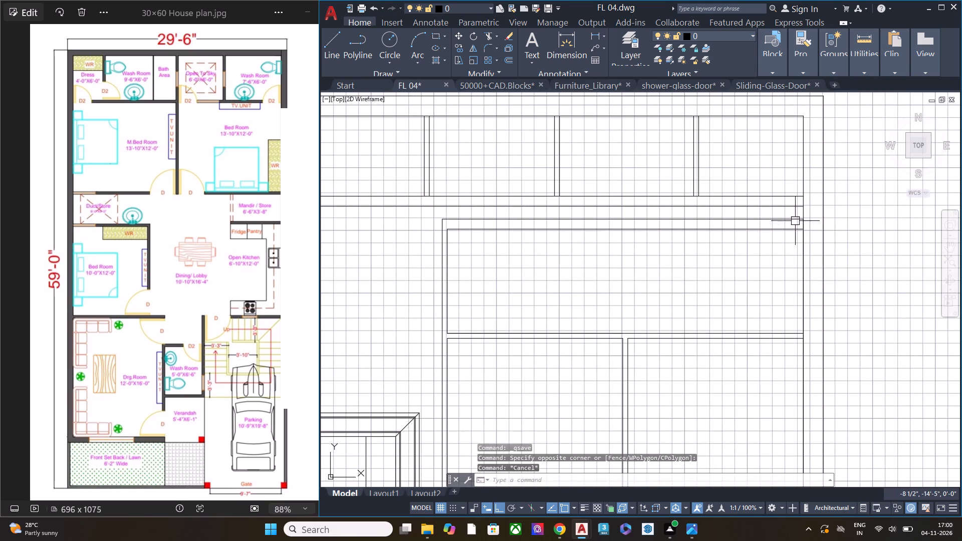
Move the wardrobe's outer top line straight up about 2" toward the horizontal band above it.
{"action": "scroll", "coordinate": [796, 221], "scroll_direction": "up", "scroll_amount": 3}
{"action": "scroll", "coordinate": [791, 221], "scroll_direction": "down", "scroll_amount": 1}
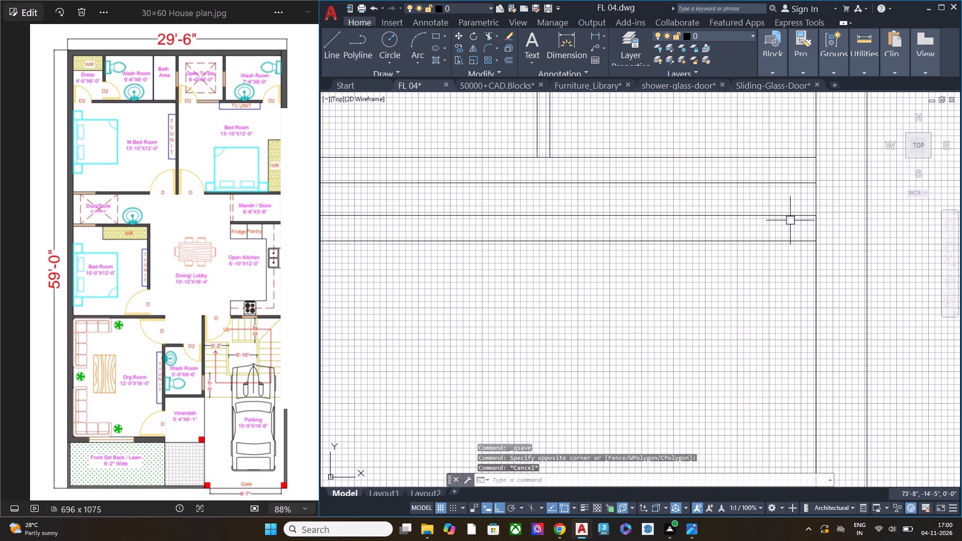
{"action": "left_click", "coordinate": [791, 215]}
{"action": "type", "text": "m"}
{"action": "key", "text": "space"}
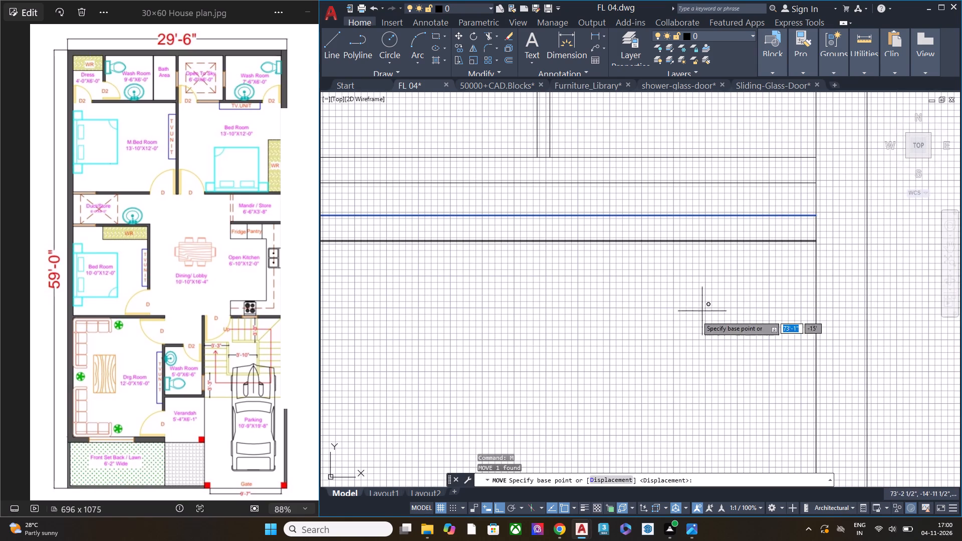
{"action": "left_click", "coordinate": [553, 291]}
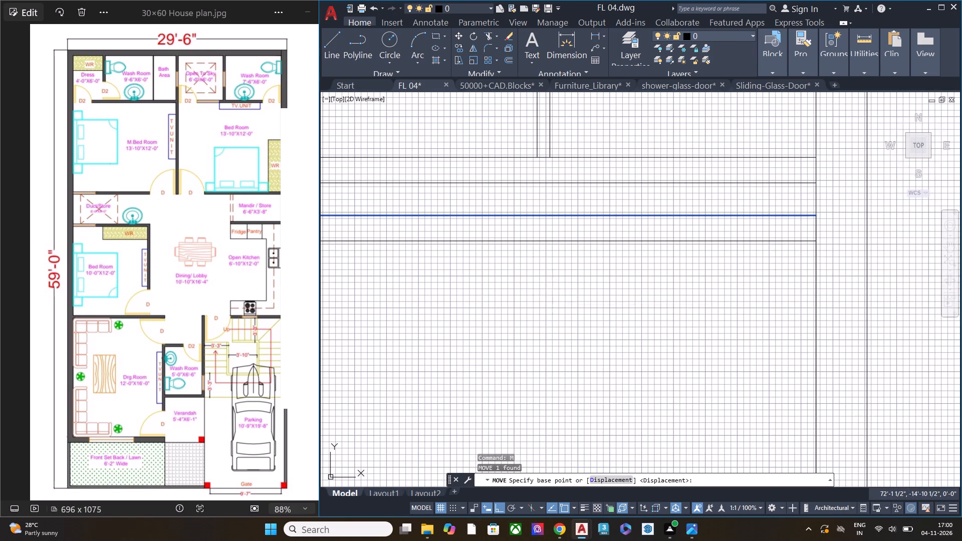
{"action": "left_click", "coordinate": [554, 265]}
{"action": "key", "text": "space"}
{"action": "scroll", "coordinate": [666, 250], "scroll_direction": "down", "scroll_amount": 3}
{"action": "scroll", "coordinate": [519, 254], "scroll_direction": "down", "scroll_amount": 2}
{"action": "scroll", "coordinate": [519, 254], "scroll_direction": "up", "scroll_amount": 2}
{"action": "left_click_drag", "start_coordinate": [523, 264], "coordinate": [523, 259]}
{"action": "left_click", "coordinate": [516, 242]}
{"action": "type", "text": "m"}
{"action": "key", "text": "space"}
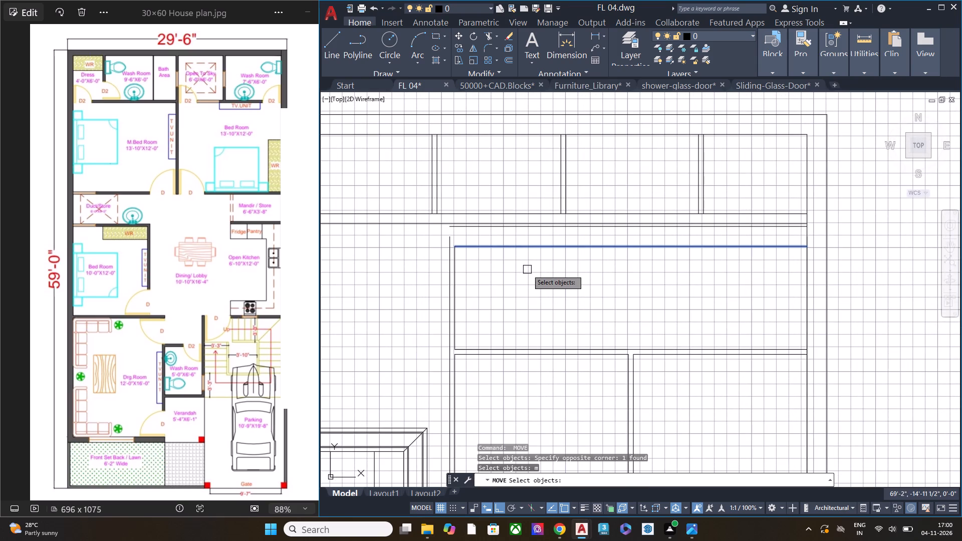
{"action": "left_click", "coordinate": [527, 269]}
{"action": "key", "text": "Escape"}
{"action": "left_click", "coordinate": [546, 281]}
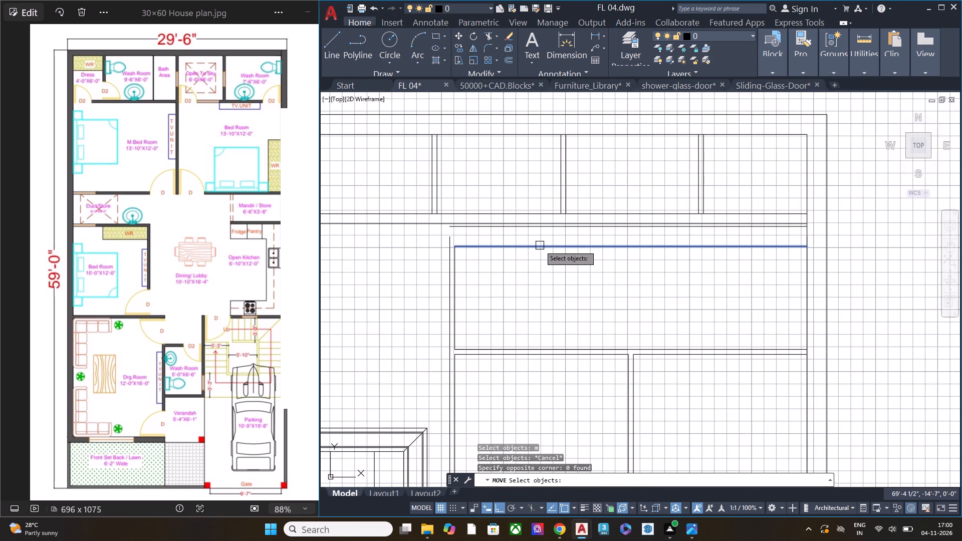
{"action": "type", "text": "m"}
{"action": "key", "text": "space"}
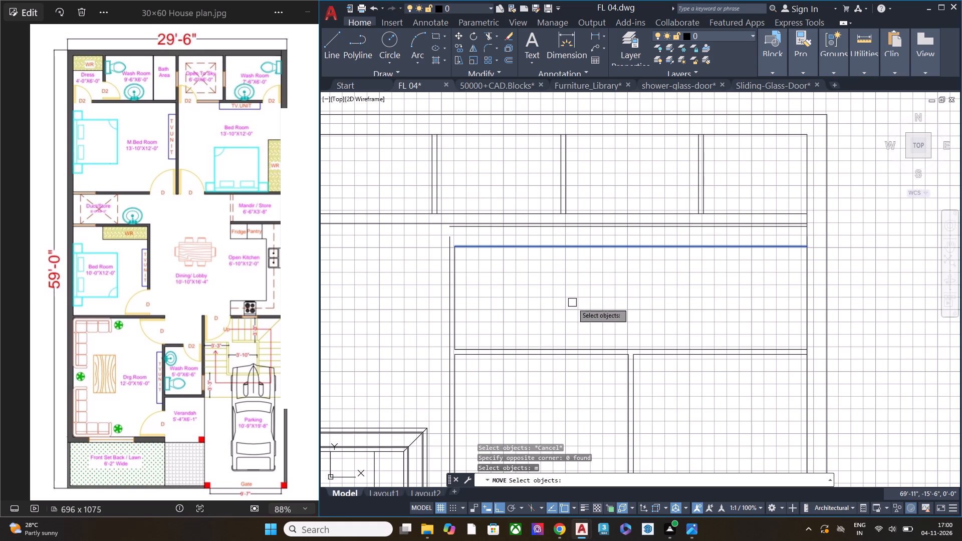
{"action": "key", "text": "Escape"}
Move the wardrobe's inner top line straight up about 2 1/2" toward the outer top line.
{"action": "left_click", "coordinate": [571, 260]}
{"action": "left_click", "coordinate": [550, 235]}
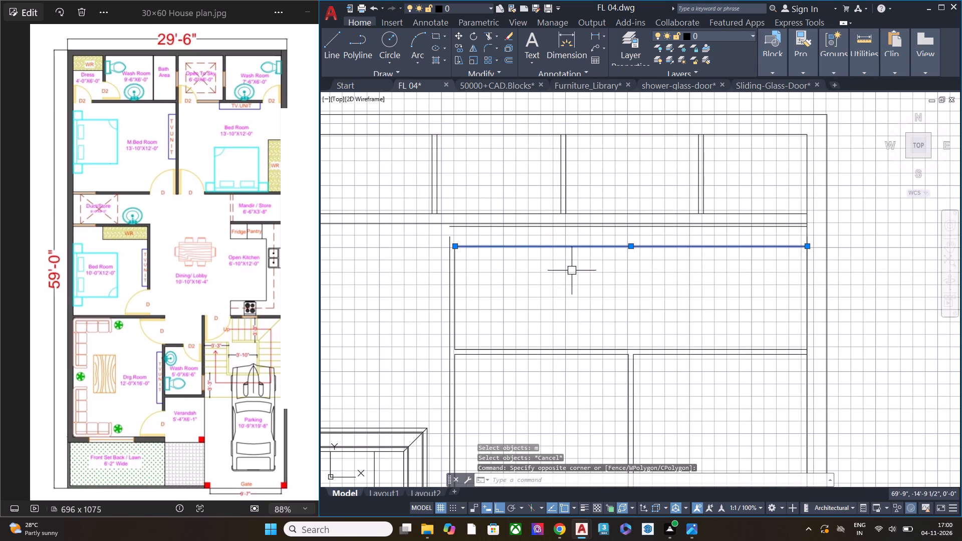
{"action": "type", "text": "m"}
{"action": "key", "text": "space"}
{"action": "left_click", "coordinate": [575, 293]}
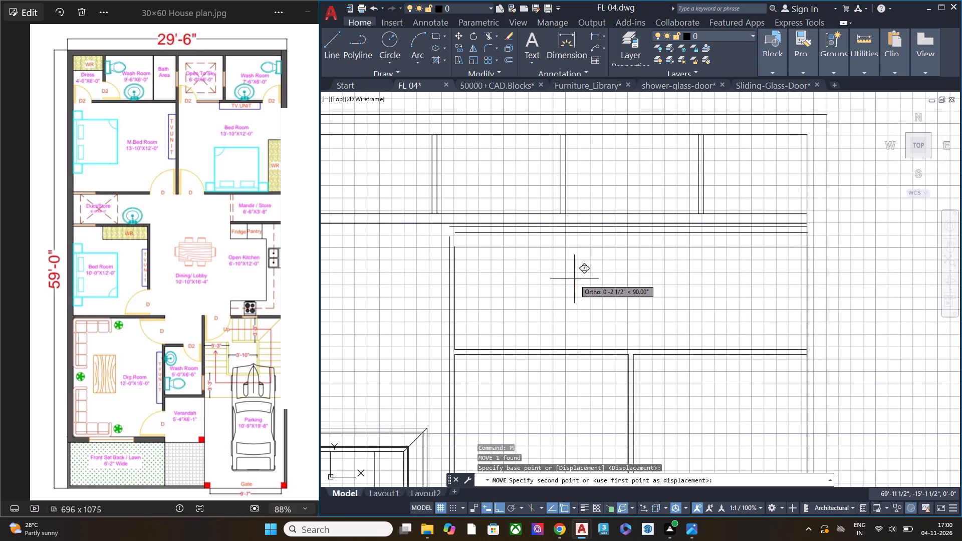
{"action": "left_click", "coordinate": [574, 279]}
{"action": "key", "text": "Escape"}
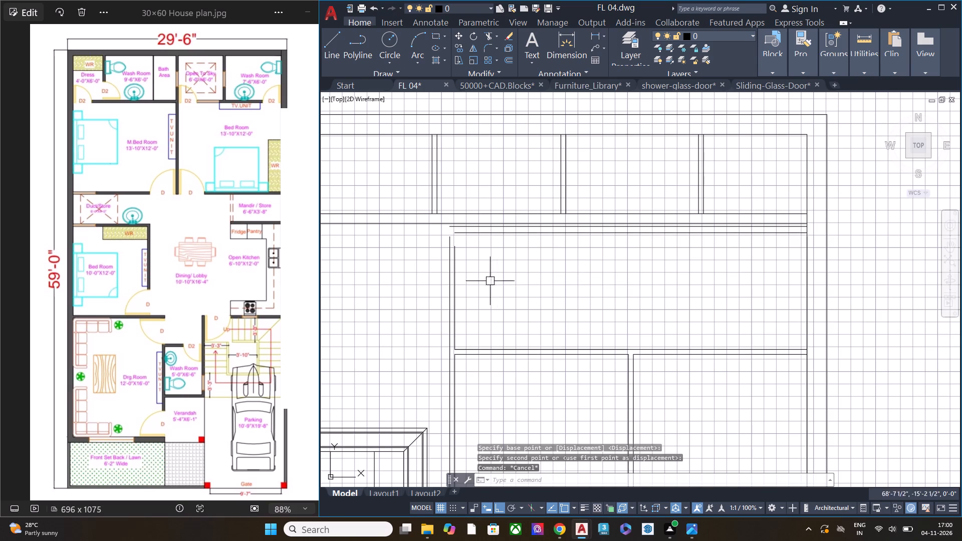
Fillet the wardrobe's outer and inner top left corners with zero radius so the vertical lines meet the raised top lines.
{"action": "key", "text": "f"}
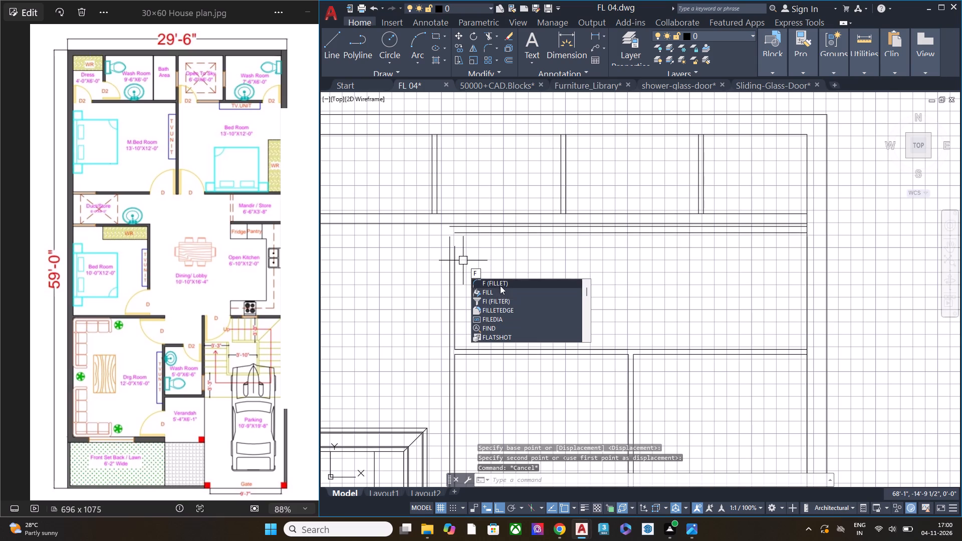
{"action": "left_click", "coordinate": [501, 285]}
{"action": "left_click", "coordinate": [448, 245]}
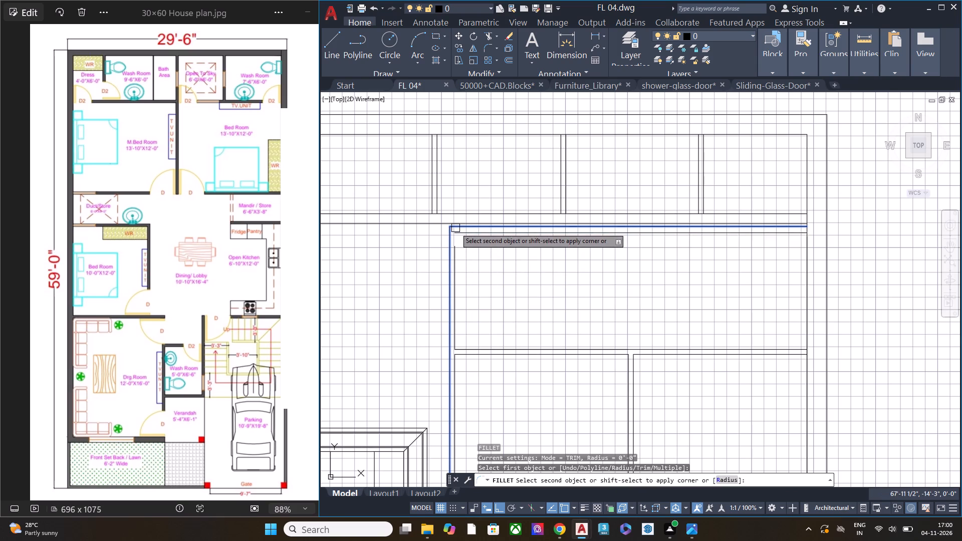
{"action": "left_click", "coordinate": [455, 228]}
{"action": "key", "text": "space"}
{"action": "left_click", "coordinate": [457, 260]}
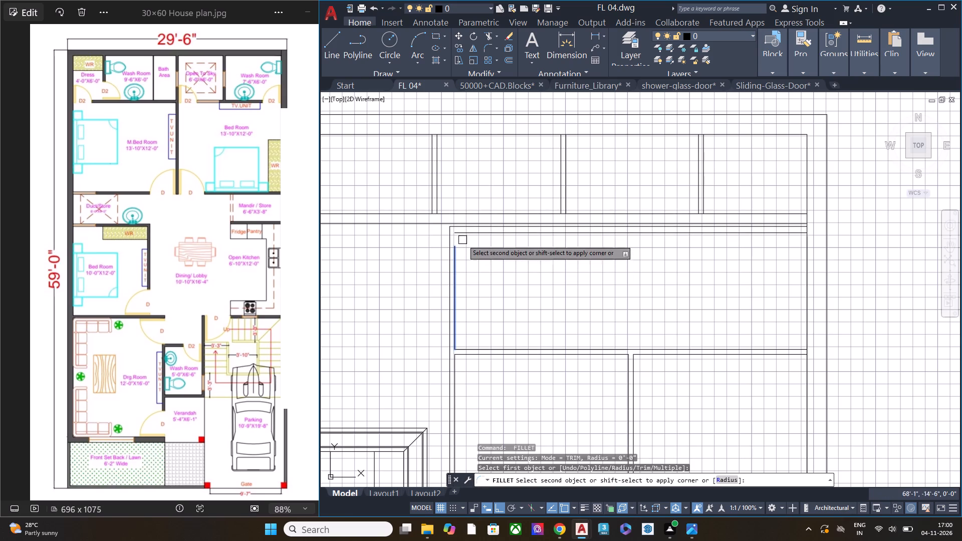
{"action": "left_click", "coordinate": [466, 236]}
{"action": "key", "text": "Escape"}
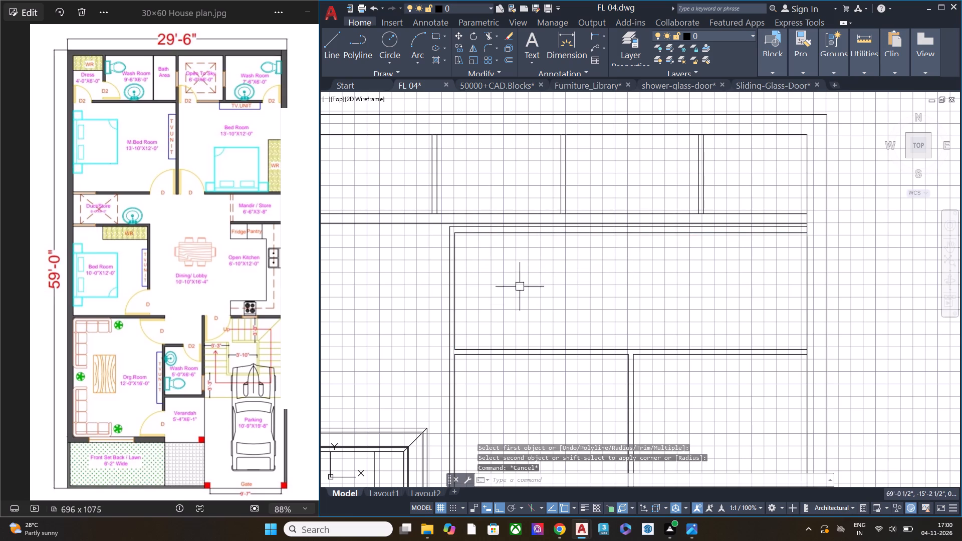
Save the drawing.
{"action": "middle_click_drag", "start_coordinate": [508, 313], "coordinate": [486, 278]}
{"action": "key", "text": "ctrl+s"}
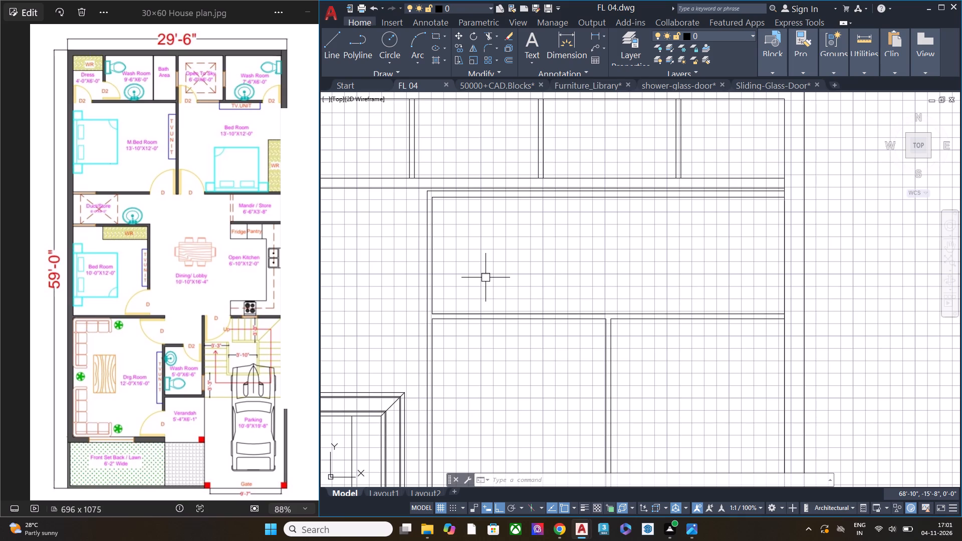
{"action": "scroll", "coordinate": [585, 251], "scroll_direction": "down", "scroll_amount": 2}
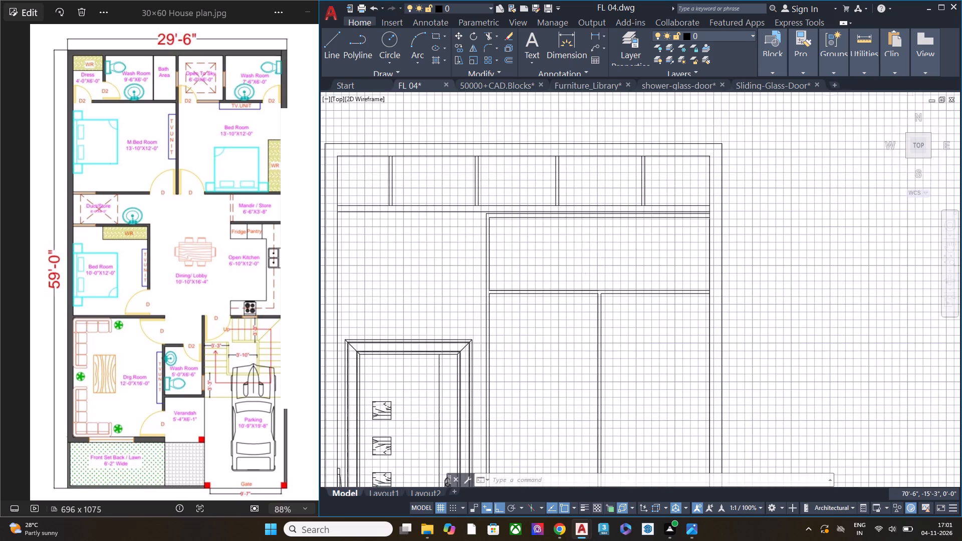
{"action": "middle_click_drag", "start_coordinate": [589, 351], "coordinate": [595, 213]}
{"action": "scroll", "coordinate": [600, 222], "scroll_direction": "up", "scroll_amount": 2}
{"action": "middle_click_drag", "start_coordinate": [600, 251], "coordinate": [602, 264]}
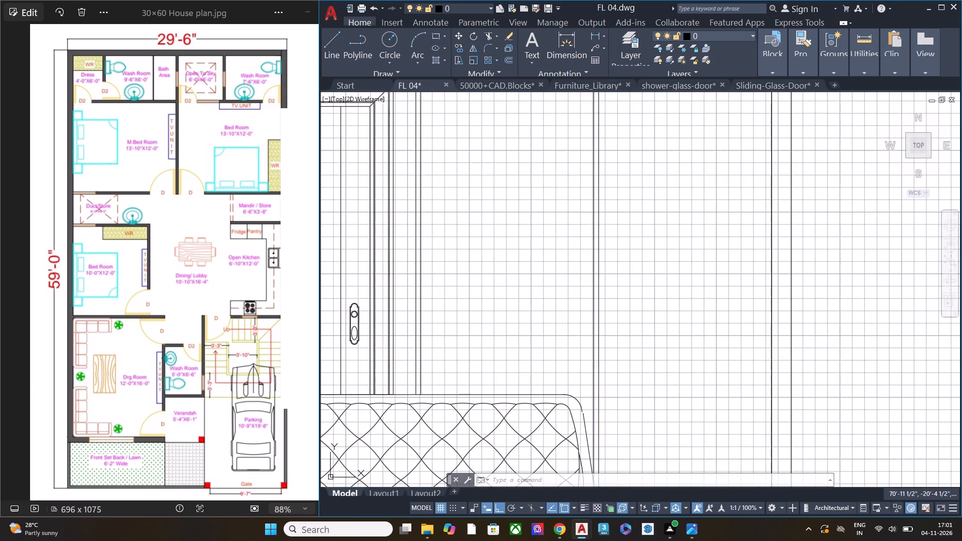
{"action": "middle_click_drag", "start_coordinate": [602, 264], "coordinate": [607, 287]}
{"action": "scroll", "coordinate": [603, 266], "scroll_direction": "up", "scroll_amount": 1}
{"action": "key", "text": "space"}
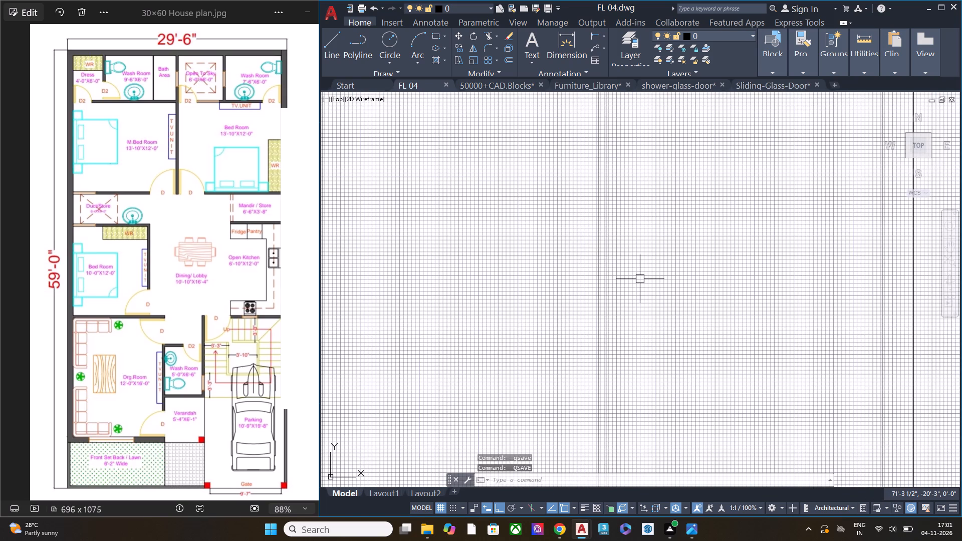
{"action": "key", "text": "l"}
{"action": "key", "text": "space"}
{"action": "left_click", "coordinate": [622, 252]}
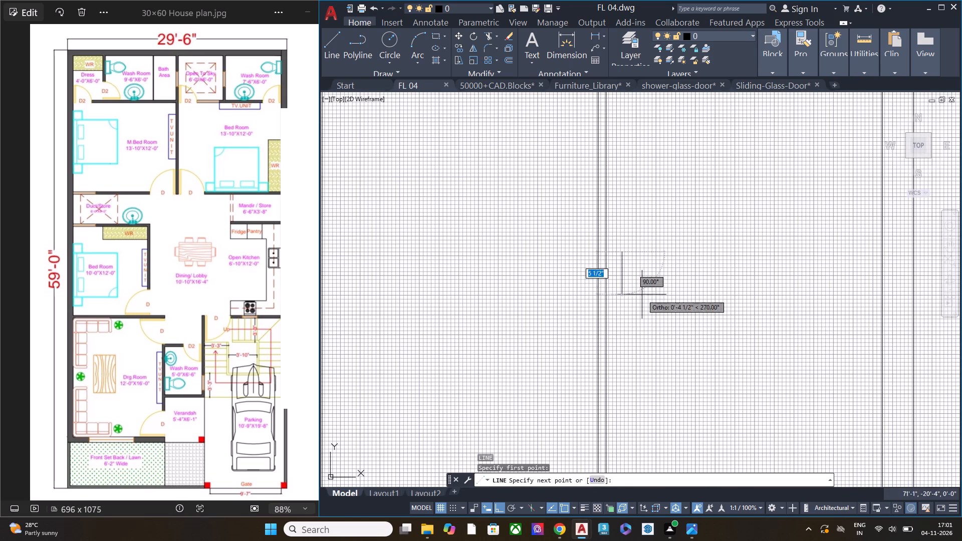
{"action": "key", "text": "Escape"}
Draw a narrow upright handle rectangle about 1 1/2" wide just right of the wardrobe's central divider at mid-height.
{"action": "key", "text": "r"}
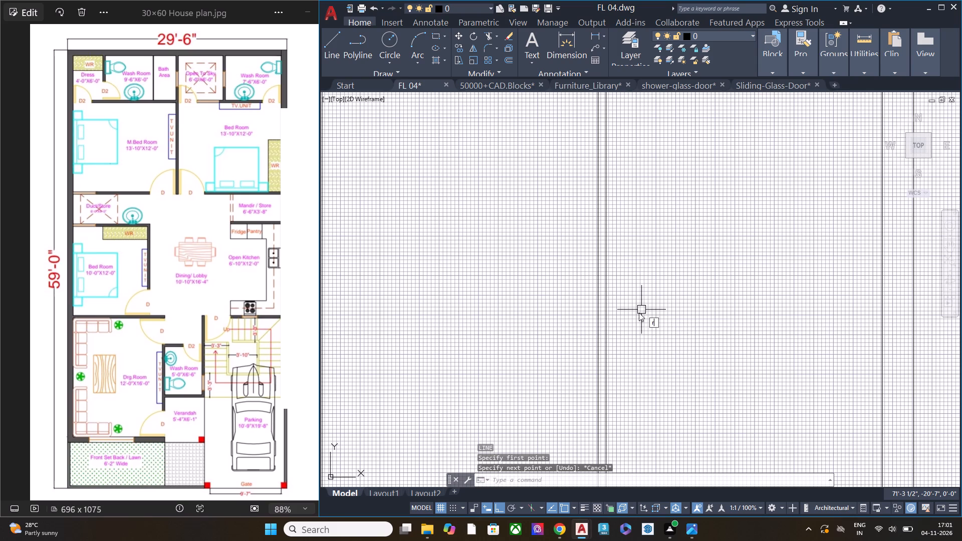
{"action": "left_click", "coordinate": [673, 353]}
{"action": "scroll", "coordinate": [684, 225], "scroll_direction": "down", "scroll_amount": 1}
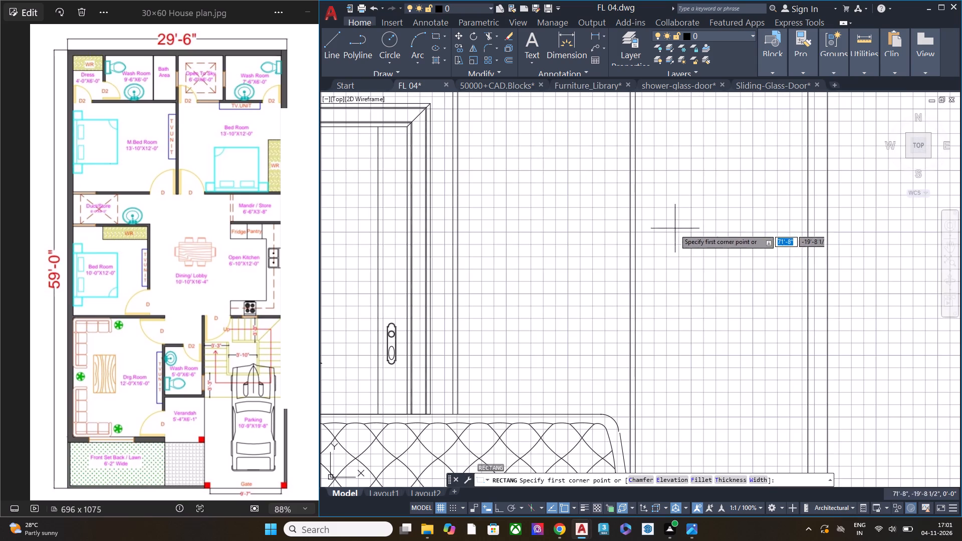
{"action": "scroll", "coordinate": [667, 283], "scroll_direction": "down", "scroll_amount": 1}
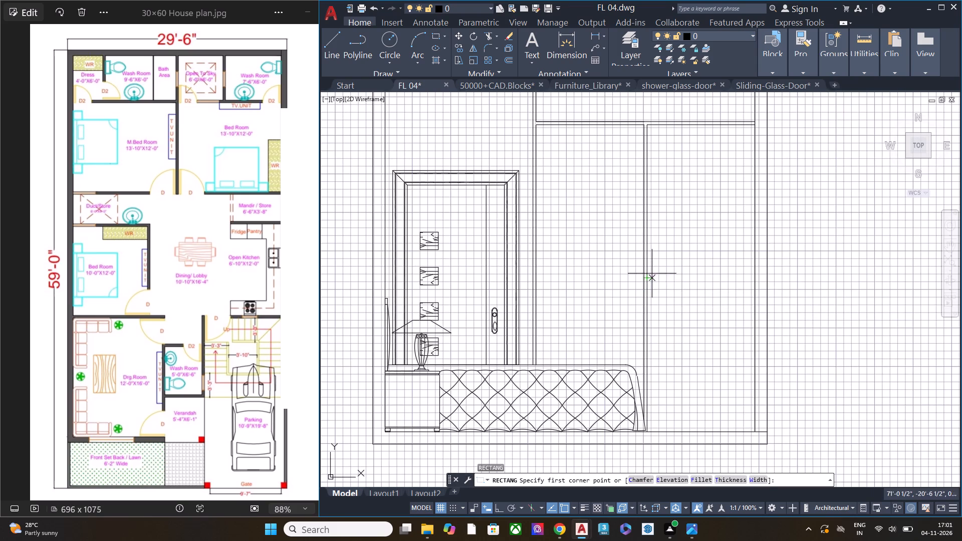
{"action": "left_click", "coordinate": [653, 273]}
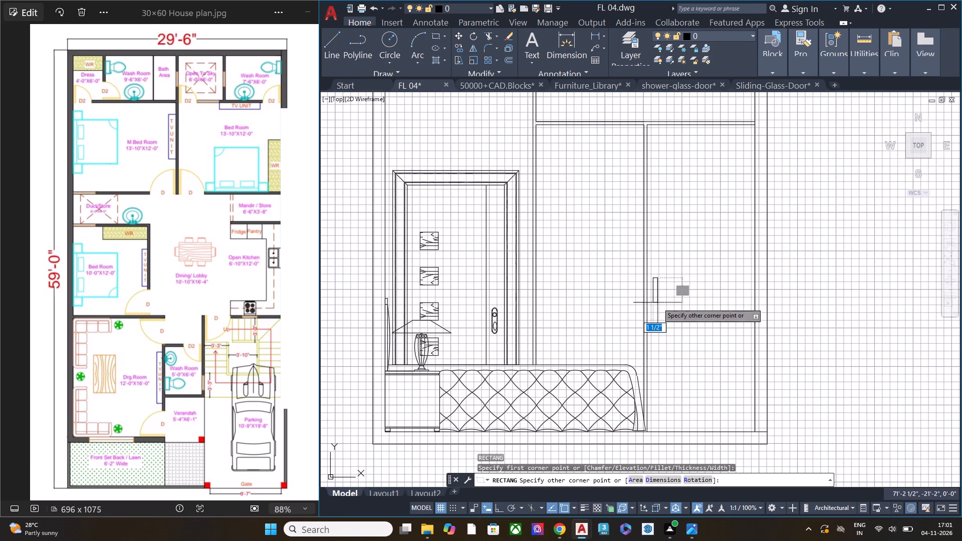
{"action": "left_click", "coordinate": [657, 303]}
{"action": "key", "text": "space"}
{"action": "scroll", "coordinate": [653, 277], "scroll_direction": "up", "scroll_amount": 2}
{"action": "scroll", "coordinate": [653, 277], "scroll_direction": "down", "scroll_amount": 1}
{"action": "scroll", "coordinate": [653, 277], "scroll_direction": "up", "scroll_amount": 2}
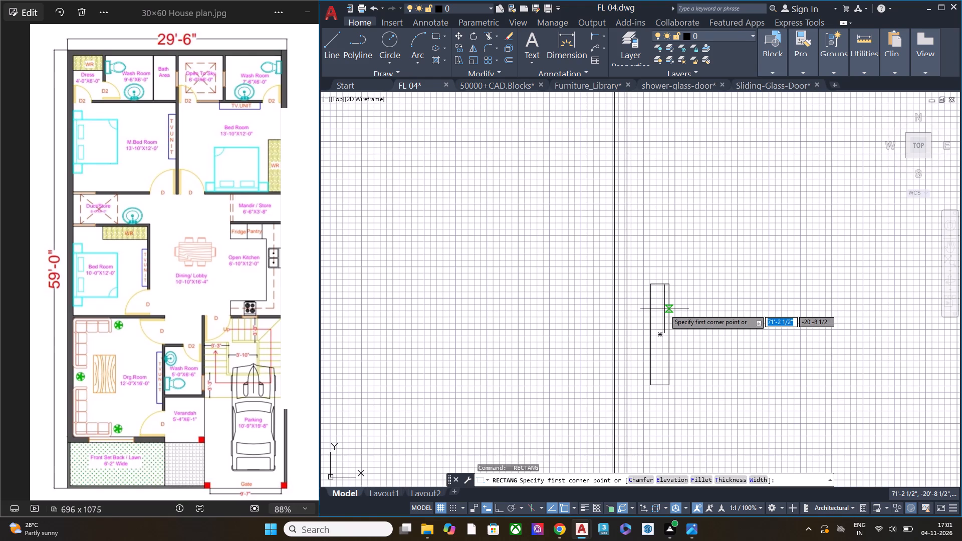
{"action": "key", "text": "Escape"}
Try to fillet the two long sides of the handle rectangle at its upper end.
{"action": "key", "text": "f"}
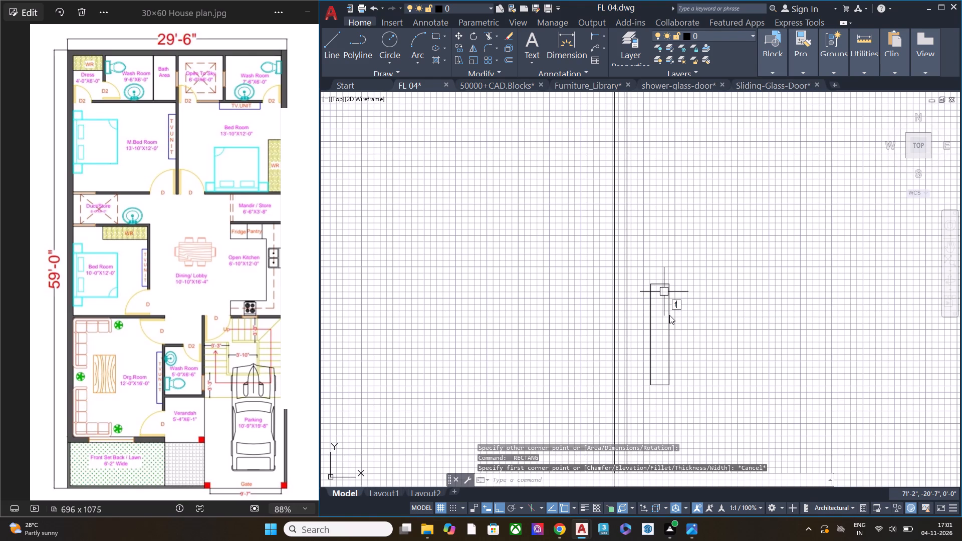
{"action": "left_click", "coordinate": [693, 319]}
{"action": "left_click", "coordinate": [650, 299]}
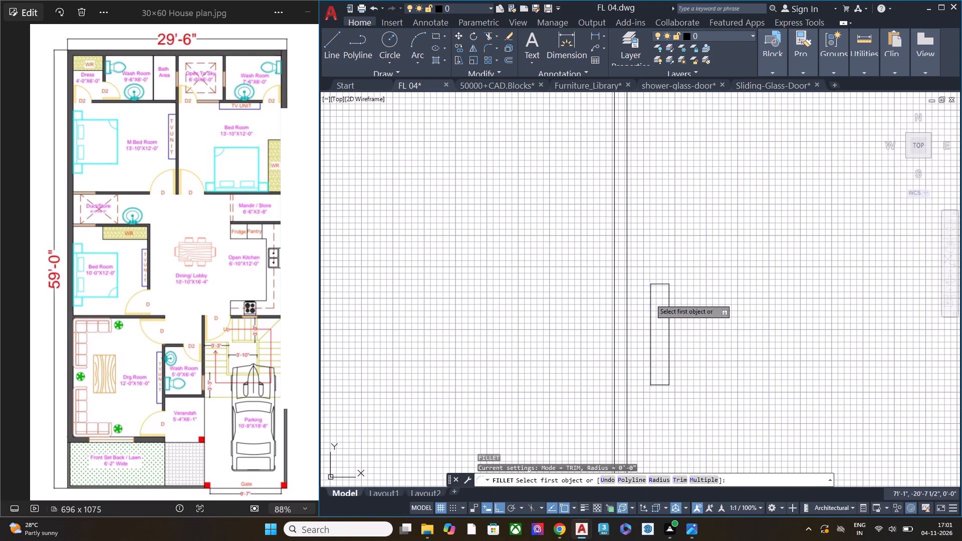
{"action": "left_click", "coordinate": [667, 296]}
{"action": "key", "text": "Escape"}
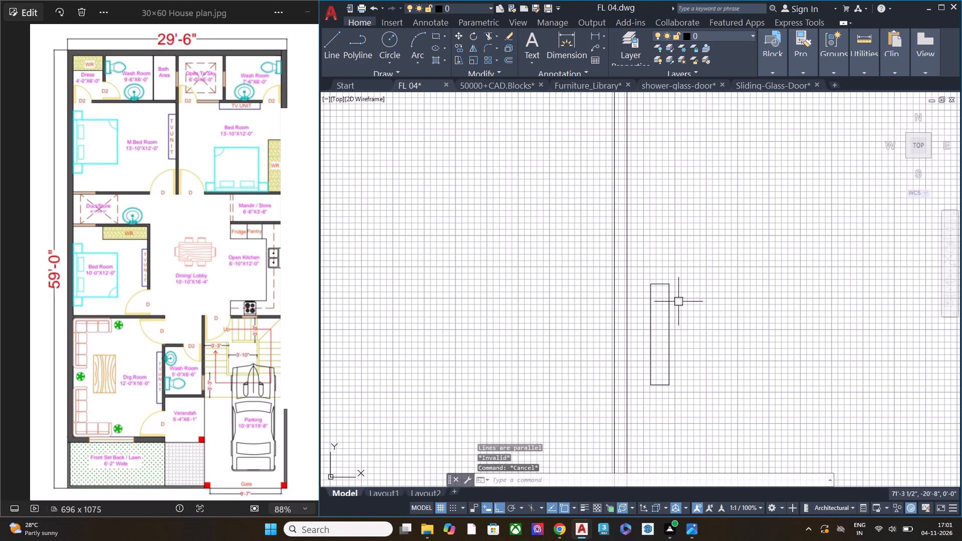
Explode the handle rectangle into separate lines.
{"action": "left_click", "coordinate": [665, 284]}
{"action": "type", "text": "ex"}
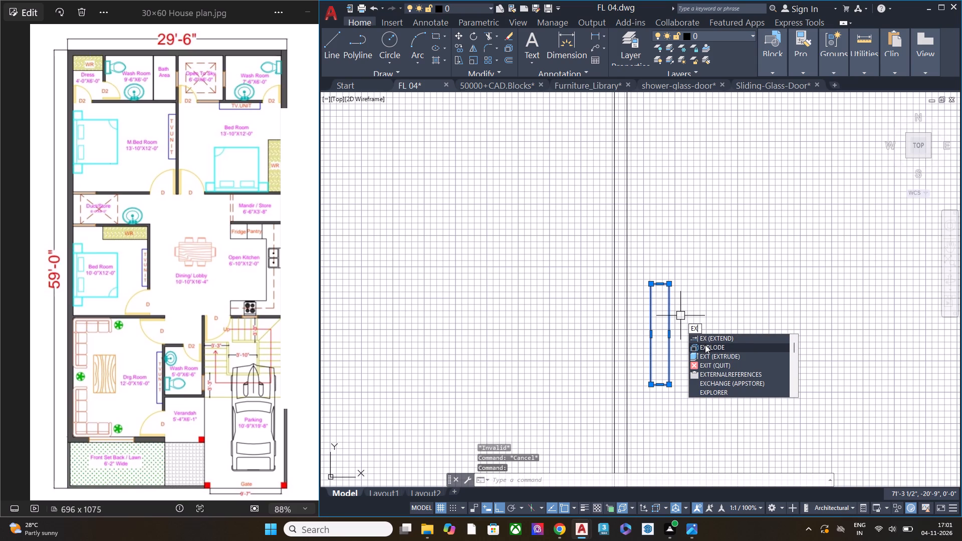
{"action": "left_click", "coordinate": [730, 346]}
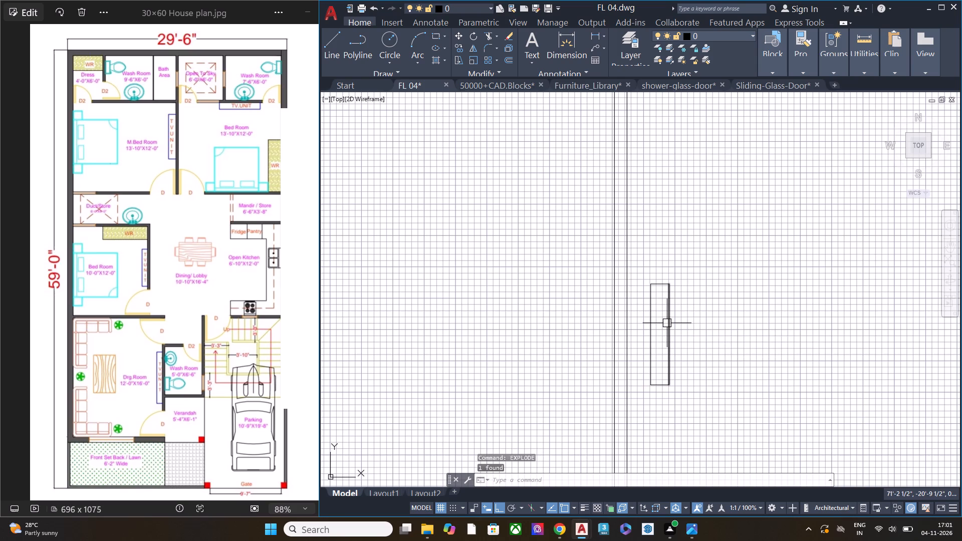
Fillet the handle's two long sides at the upper and lower ends to form semicircular caps.
{"action": "key", "text": "f"}
{"action": "left_click", "coordinate": [702, 347]}
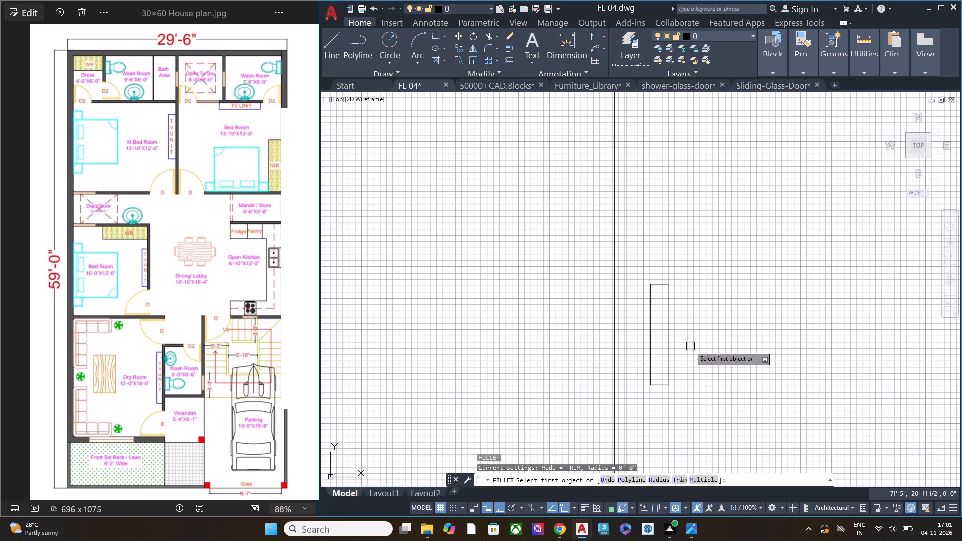
{"action": "left_click", "coordinate": [654, 307]}
{"action": "left_click", "coordinate": [668, 305]}
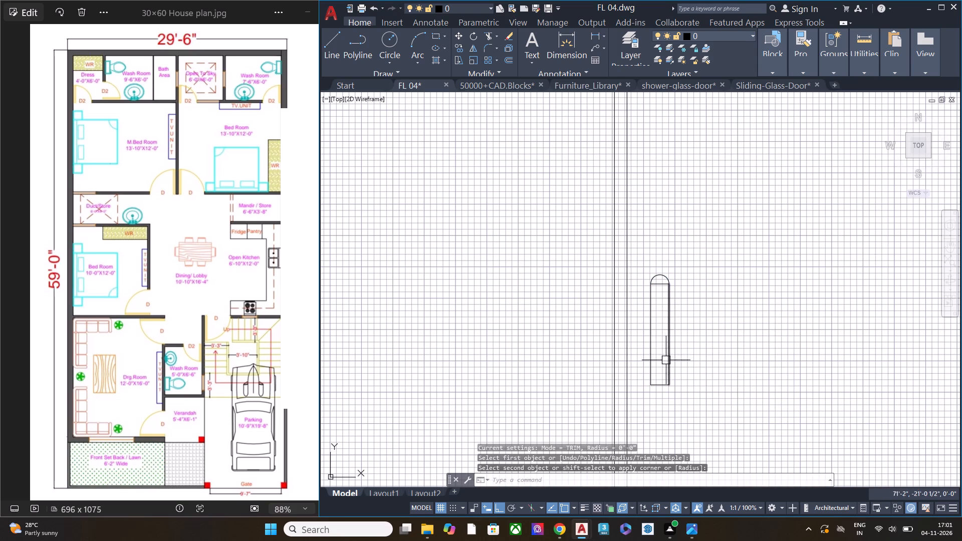
{"action": "key", "text": "space"}
{"action": "left_click", "coordinate": [652, 376]}
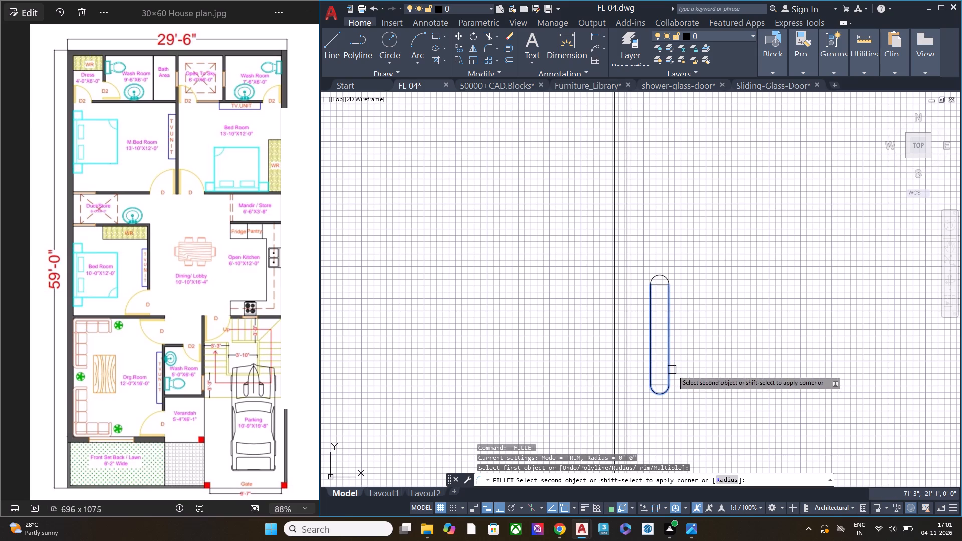
{"action": "left_click", "coordinate": [672, 370]}
{"action": "key", "text": "space"}
{"action": "scroll", "coordinate": [656, 295], "scroll_direction": "up", "scroll_amount": 1}
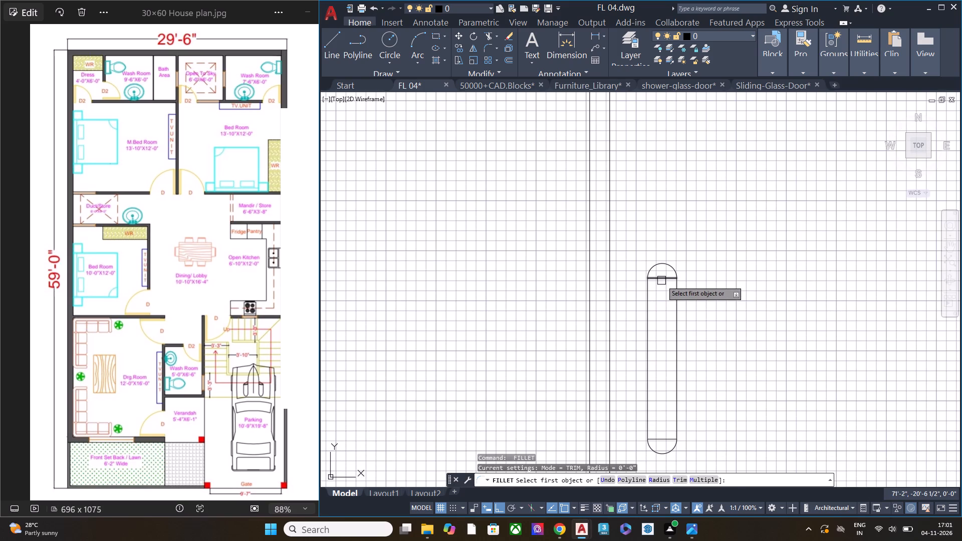
{"action": "left_click", "coordinate": [661, 280]}
{"action": "key", "text": "Escape"}
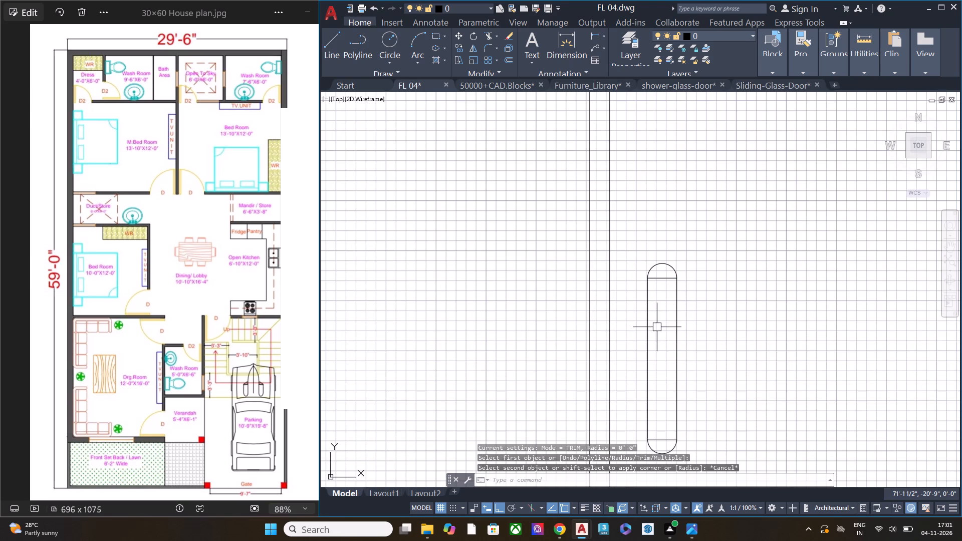
Trim away the straight lines across both rounded ends of the handle, leaving a capsule outline.
{"action": "middle_click_drag", "start_coordinate": [656, 327], "coordinate": [650, 238]}
{"action": "scroll", "coordinate": [650, 238], "scroll_direction": "up", "scroll_amount": 1}
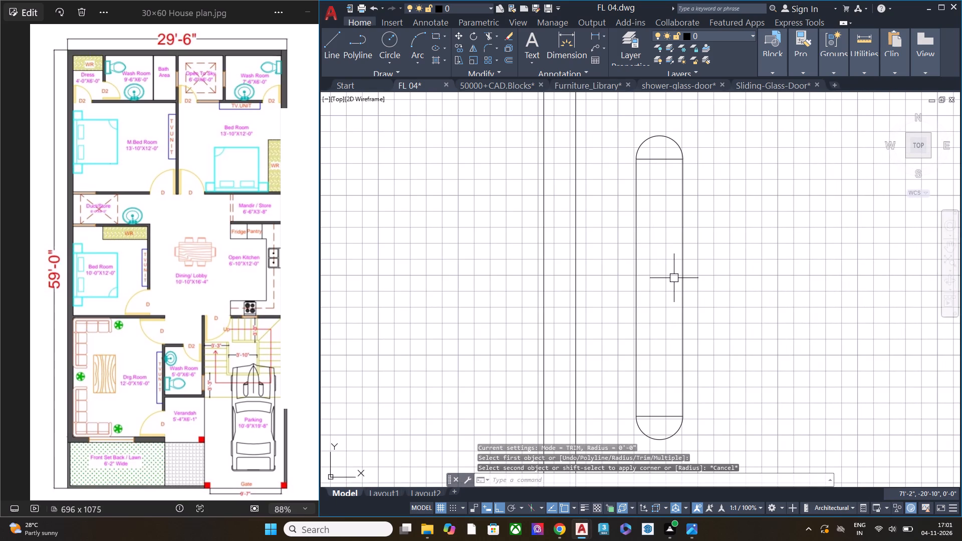
{"action": "key", "text": "Escape"}
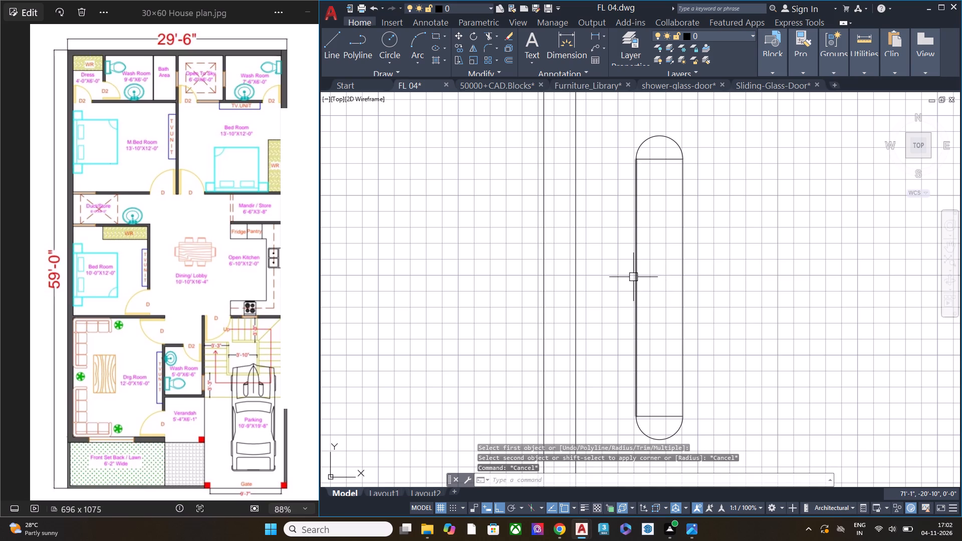
{"action": "type", "text": "tr"}
{"action": "key", "text": "space"}
{"action": "left_click", "coordinate": [664, 160]}
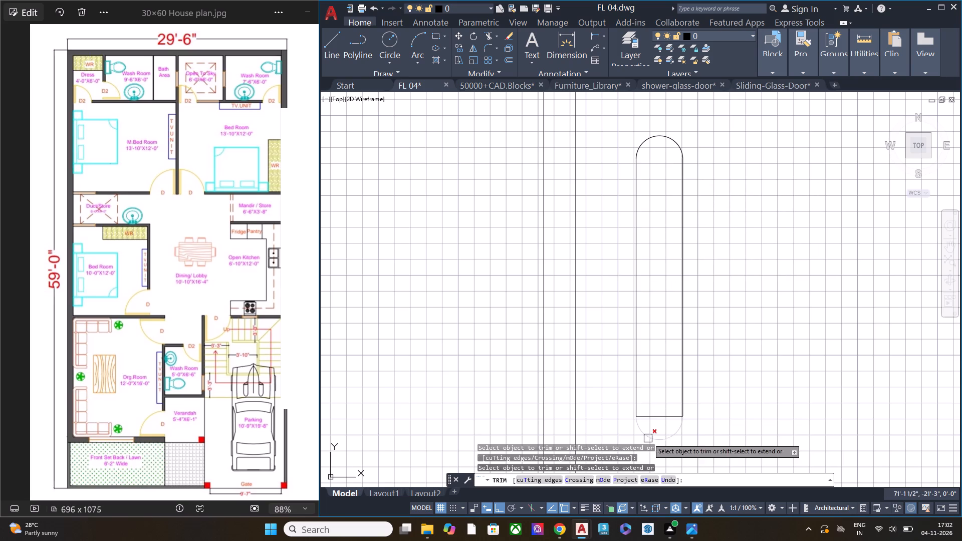
{"action": "left_click", "coordinate": [654, 418]}
{"action": "key", "text": "Escape"}
{"action": "key", "text": "space"}
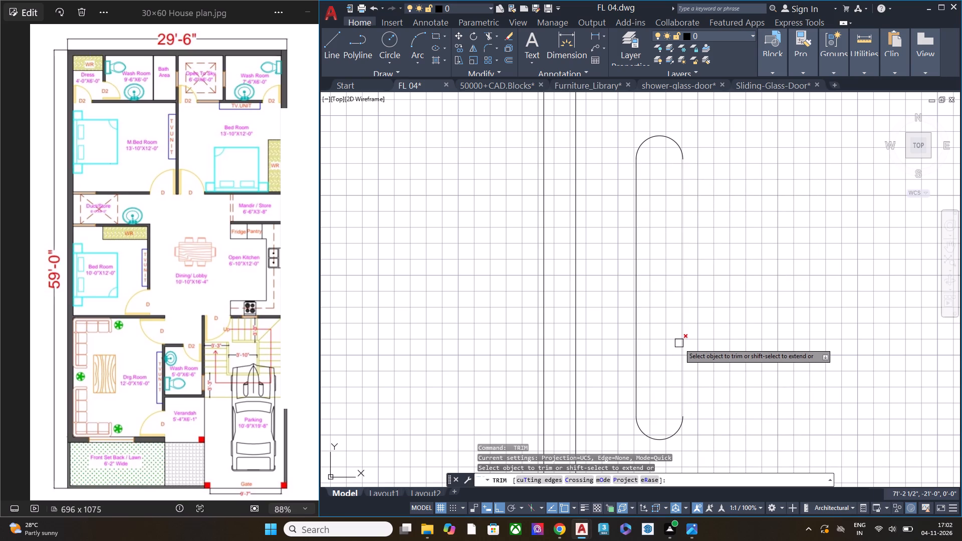
{"action": "key", "text": "Escape"}
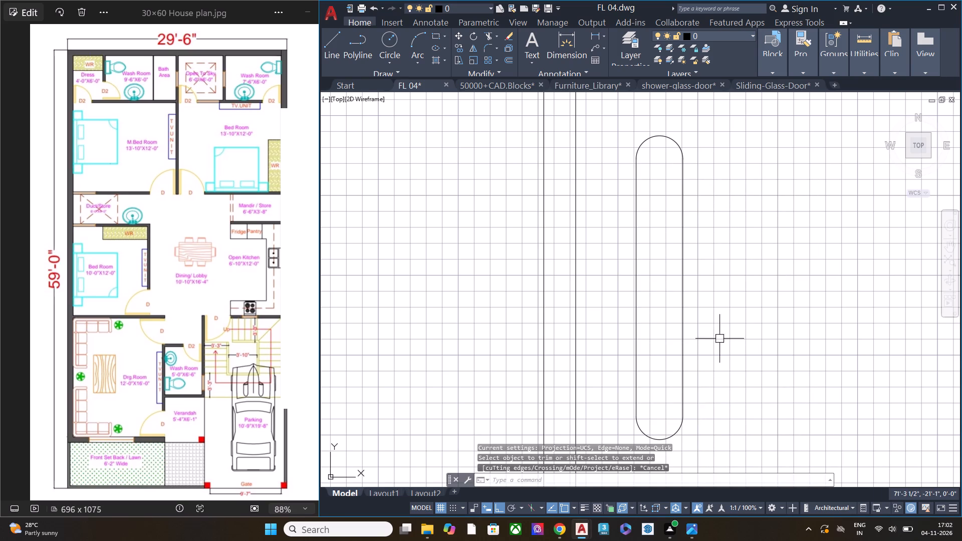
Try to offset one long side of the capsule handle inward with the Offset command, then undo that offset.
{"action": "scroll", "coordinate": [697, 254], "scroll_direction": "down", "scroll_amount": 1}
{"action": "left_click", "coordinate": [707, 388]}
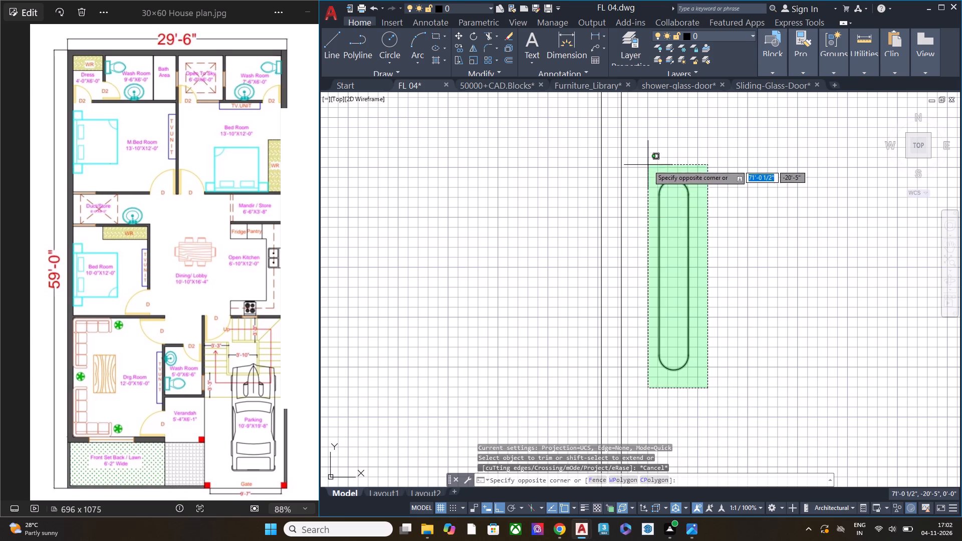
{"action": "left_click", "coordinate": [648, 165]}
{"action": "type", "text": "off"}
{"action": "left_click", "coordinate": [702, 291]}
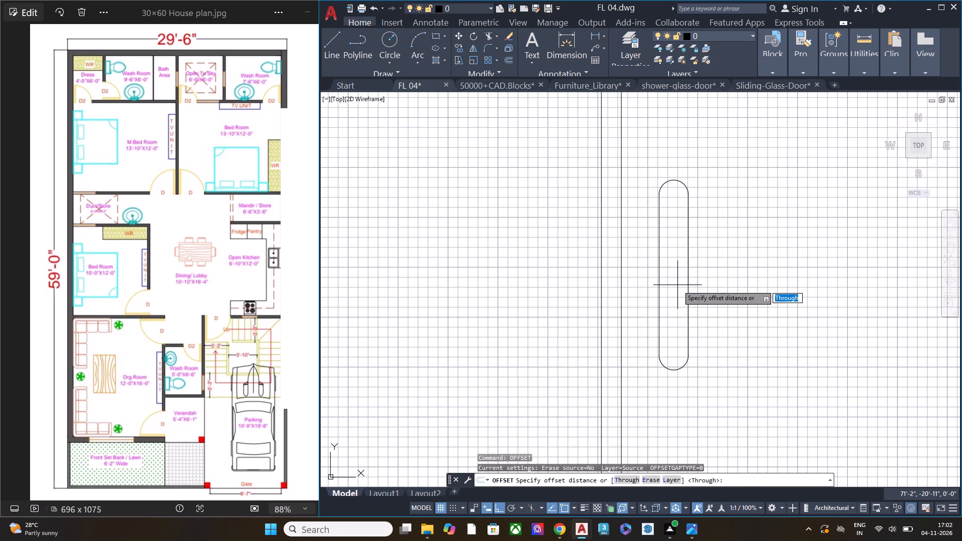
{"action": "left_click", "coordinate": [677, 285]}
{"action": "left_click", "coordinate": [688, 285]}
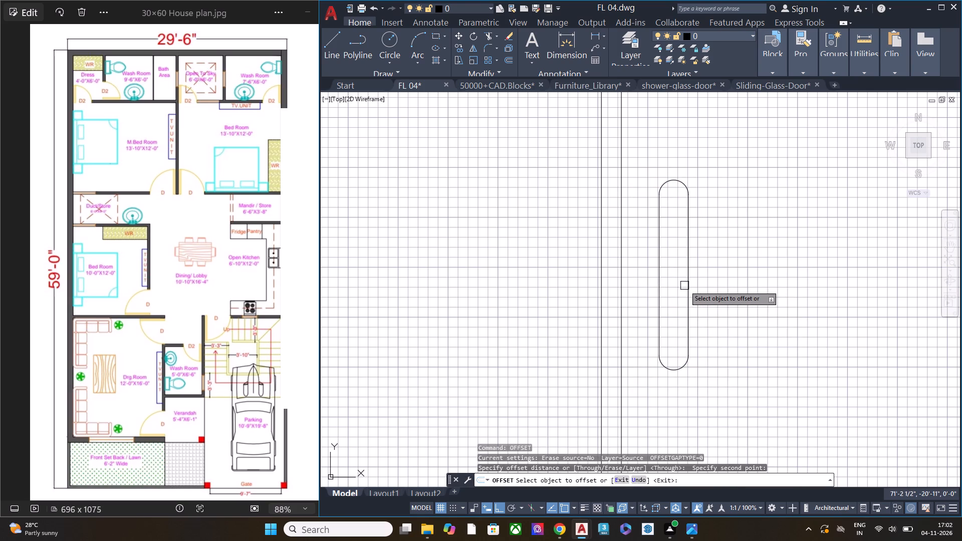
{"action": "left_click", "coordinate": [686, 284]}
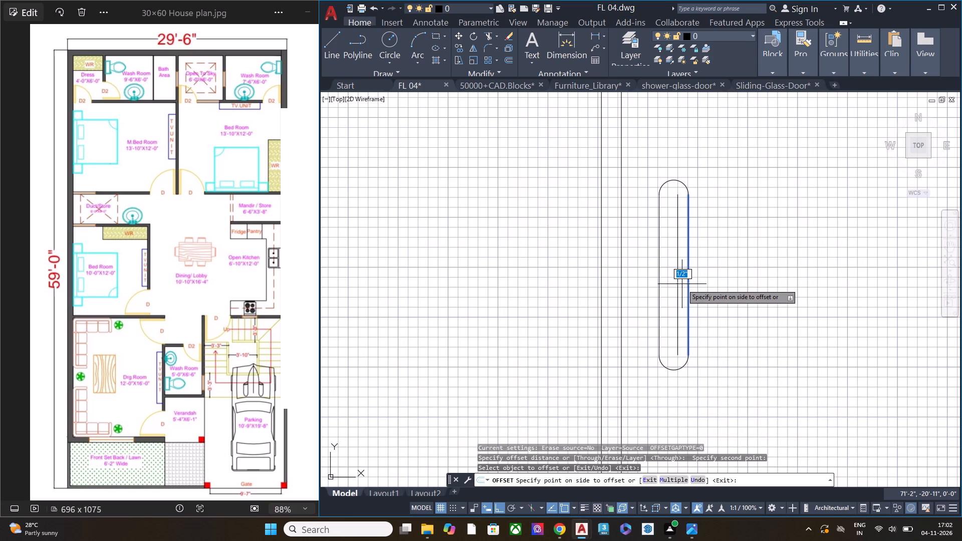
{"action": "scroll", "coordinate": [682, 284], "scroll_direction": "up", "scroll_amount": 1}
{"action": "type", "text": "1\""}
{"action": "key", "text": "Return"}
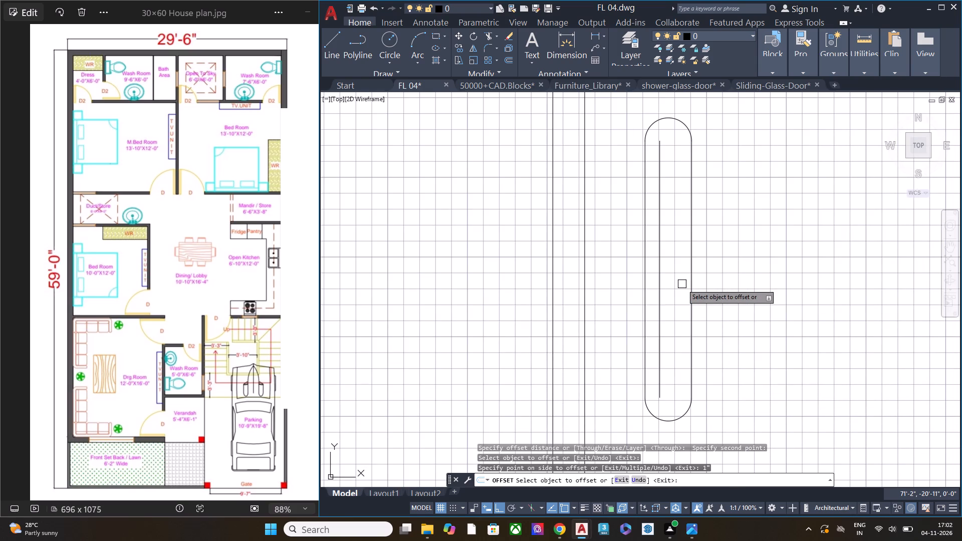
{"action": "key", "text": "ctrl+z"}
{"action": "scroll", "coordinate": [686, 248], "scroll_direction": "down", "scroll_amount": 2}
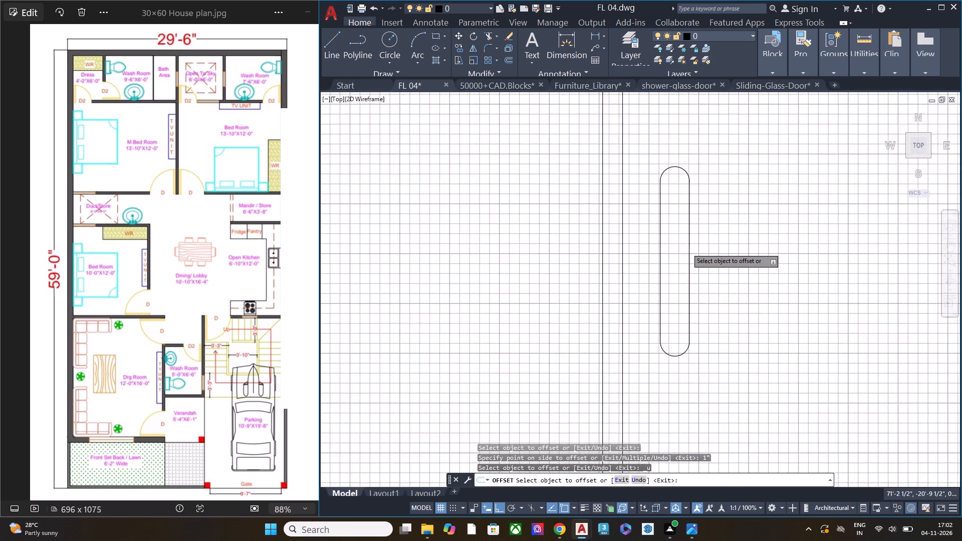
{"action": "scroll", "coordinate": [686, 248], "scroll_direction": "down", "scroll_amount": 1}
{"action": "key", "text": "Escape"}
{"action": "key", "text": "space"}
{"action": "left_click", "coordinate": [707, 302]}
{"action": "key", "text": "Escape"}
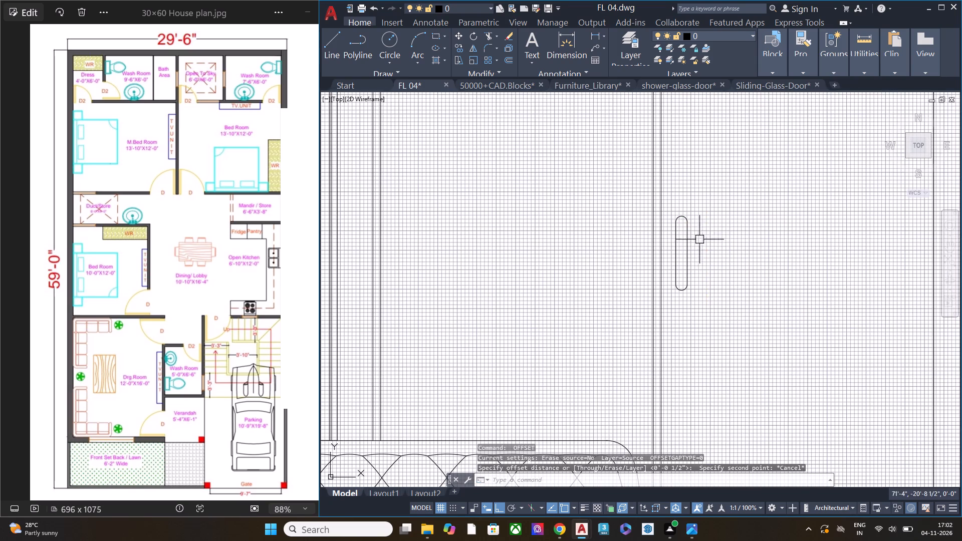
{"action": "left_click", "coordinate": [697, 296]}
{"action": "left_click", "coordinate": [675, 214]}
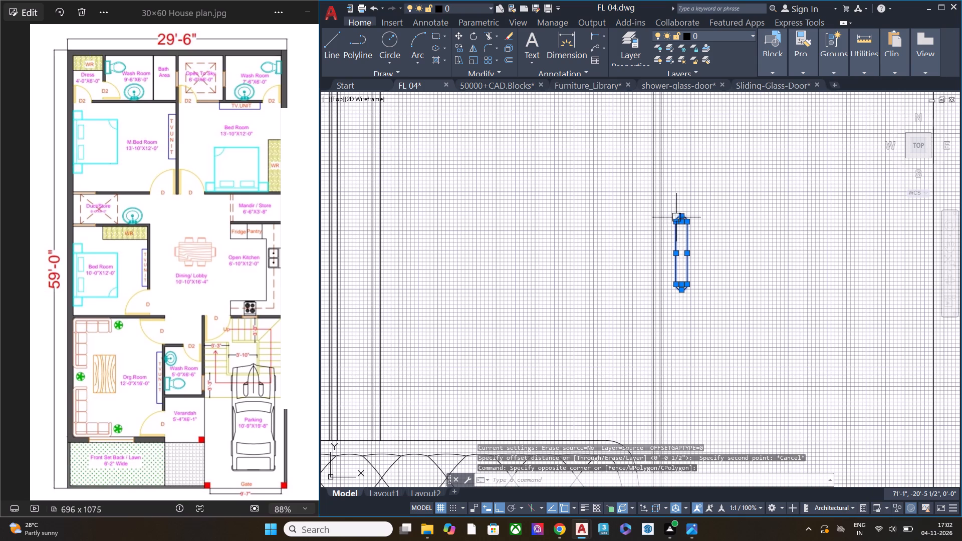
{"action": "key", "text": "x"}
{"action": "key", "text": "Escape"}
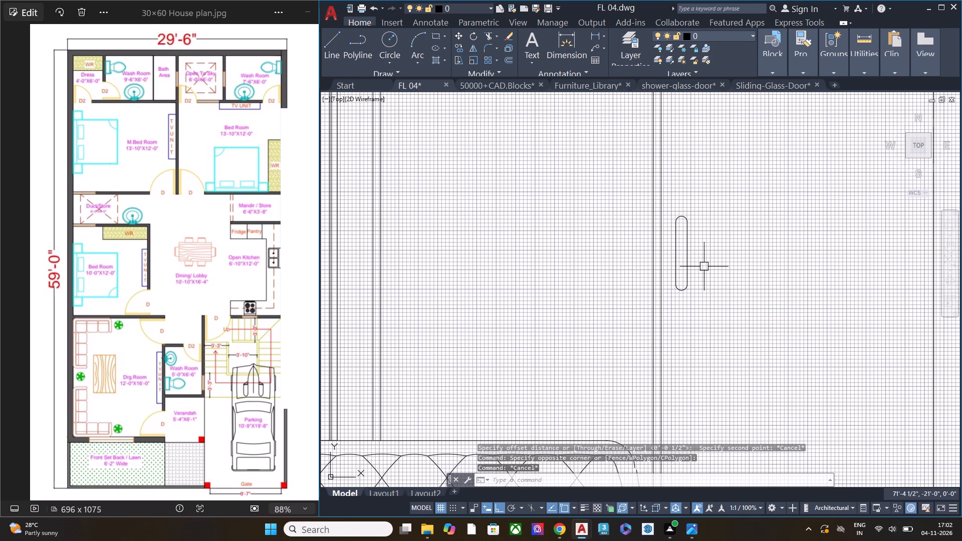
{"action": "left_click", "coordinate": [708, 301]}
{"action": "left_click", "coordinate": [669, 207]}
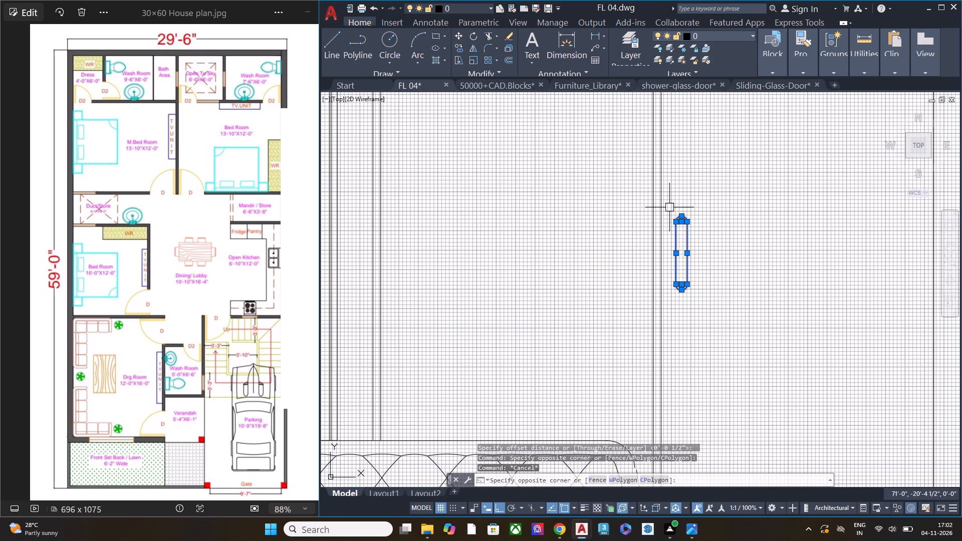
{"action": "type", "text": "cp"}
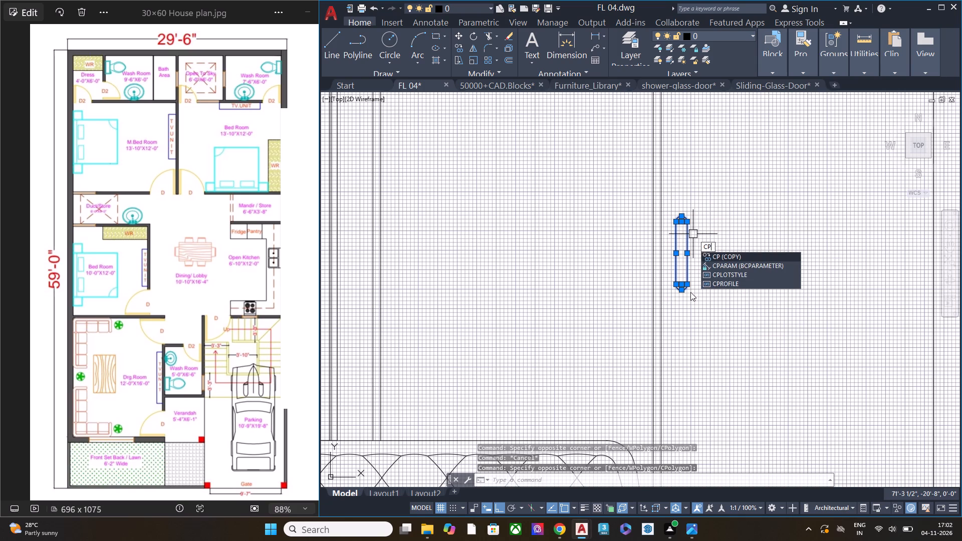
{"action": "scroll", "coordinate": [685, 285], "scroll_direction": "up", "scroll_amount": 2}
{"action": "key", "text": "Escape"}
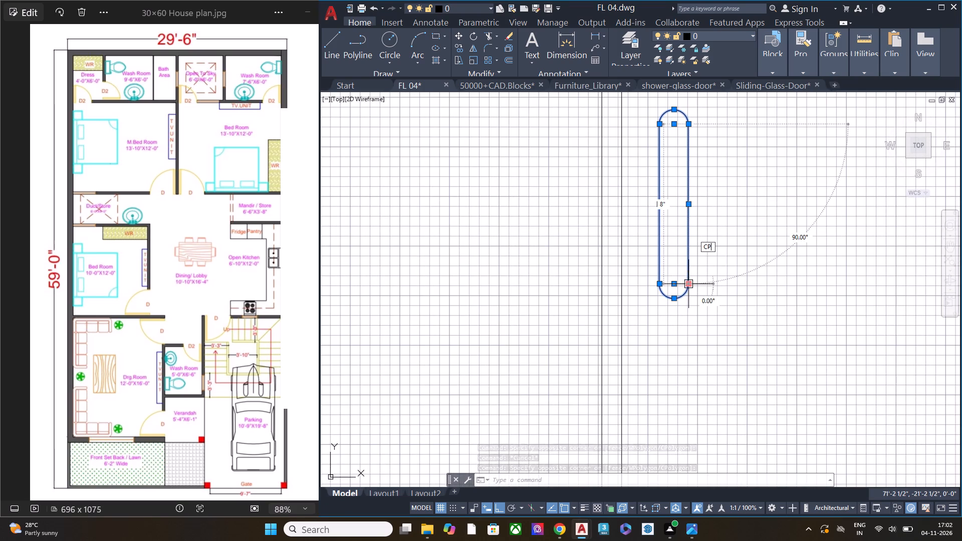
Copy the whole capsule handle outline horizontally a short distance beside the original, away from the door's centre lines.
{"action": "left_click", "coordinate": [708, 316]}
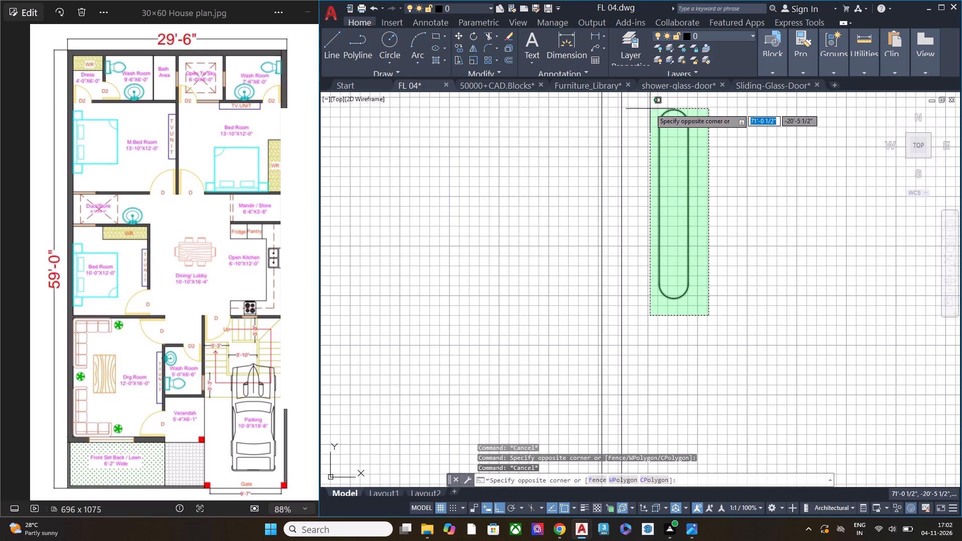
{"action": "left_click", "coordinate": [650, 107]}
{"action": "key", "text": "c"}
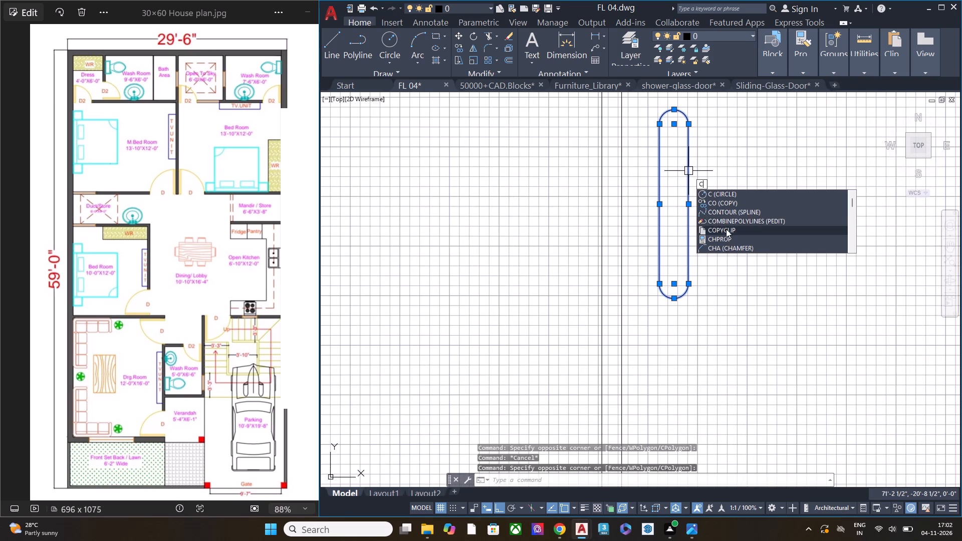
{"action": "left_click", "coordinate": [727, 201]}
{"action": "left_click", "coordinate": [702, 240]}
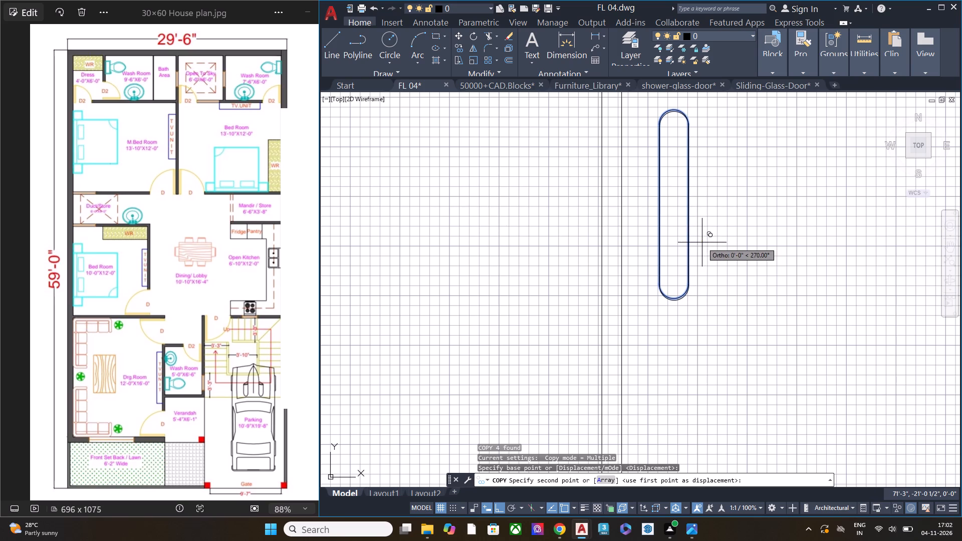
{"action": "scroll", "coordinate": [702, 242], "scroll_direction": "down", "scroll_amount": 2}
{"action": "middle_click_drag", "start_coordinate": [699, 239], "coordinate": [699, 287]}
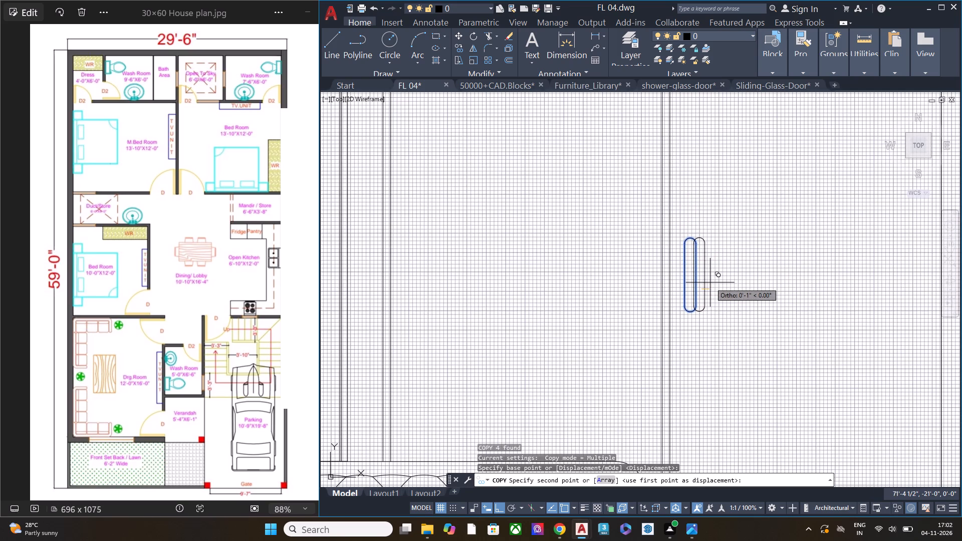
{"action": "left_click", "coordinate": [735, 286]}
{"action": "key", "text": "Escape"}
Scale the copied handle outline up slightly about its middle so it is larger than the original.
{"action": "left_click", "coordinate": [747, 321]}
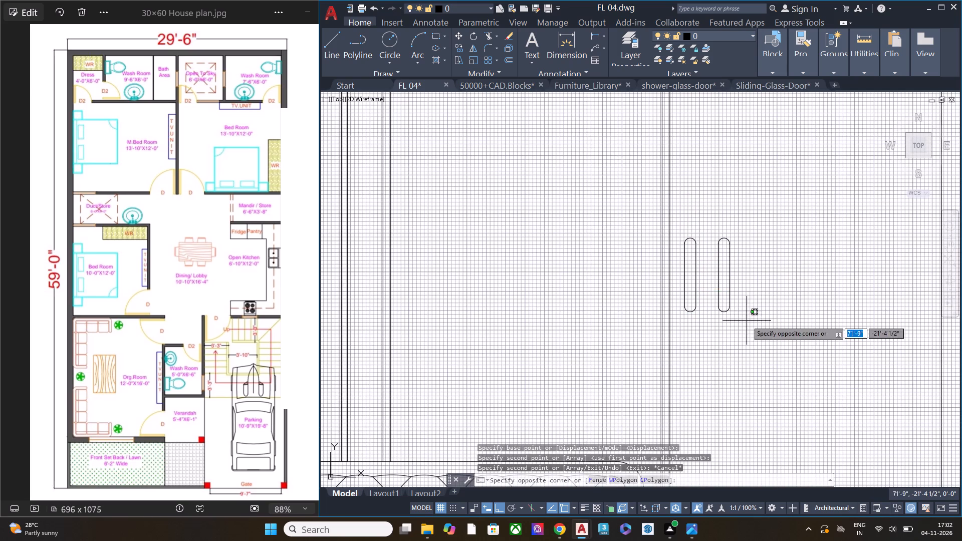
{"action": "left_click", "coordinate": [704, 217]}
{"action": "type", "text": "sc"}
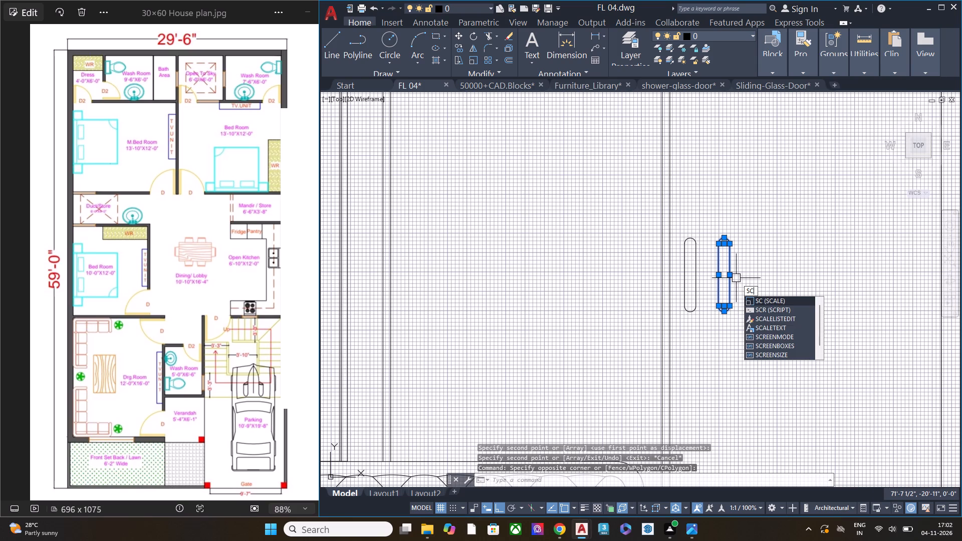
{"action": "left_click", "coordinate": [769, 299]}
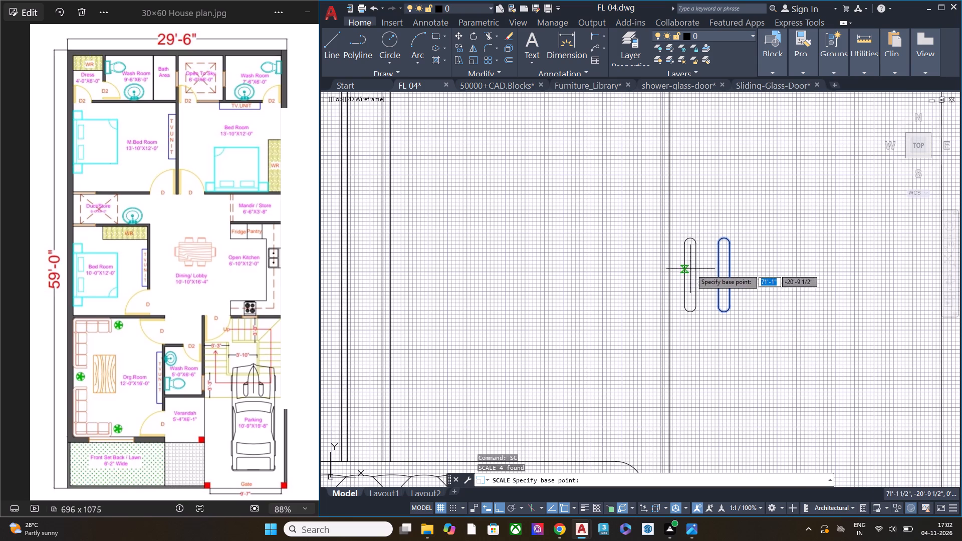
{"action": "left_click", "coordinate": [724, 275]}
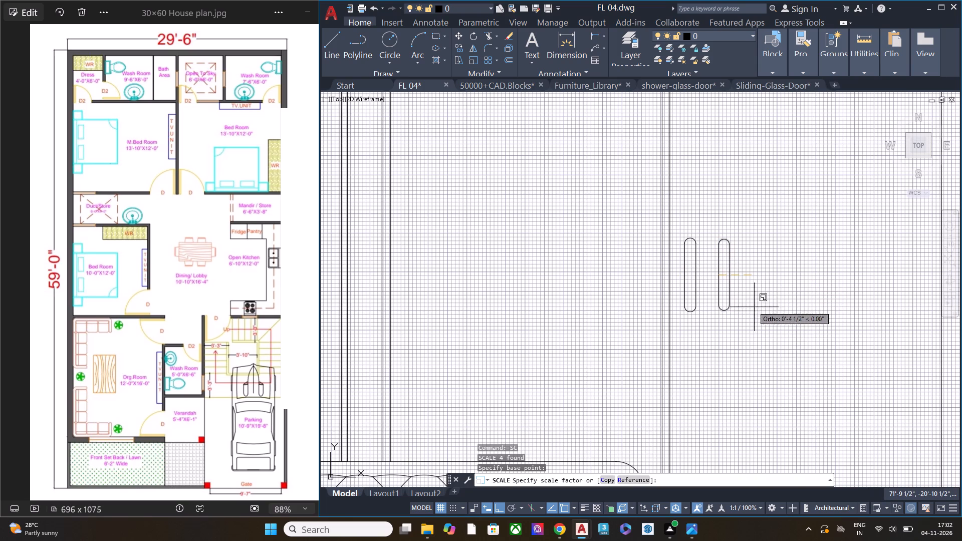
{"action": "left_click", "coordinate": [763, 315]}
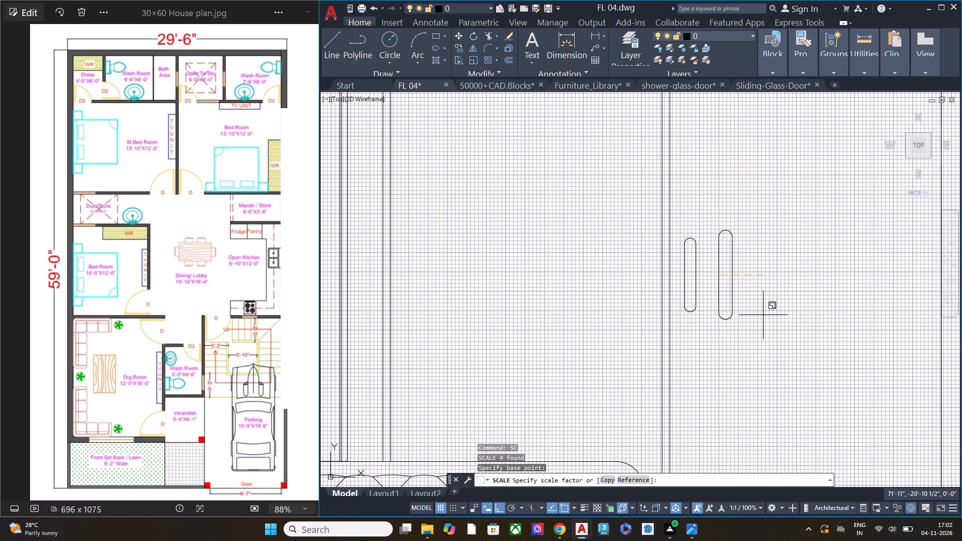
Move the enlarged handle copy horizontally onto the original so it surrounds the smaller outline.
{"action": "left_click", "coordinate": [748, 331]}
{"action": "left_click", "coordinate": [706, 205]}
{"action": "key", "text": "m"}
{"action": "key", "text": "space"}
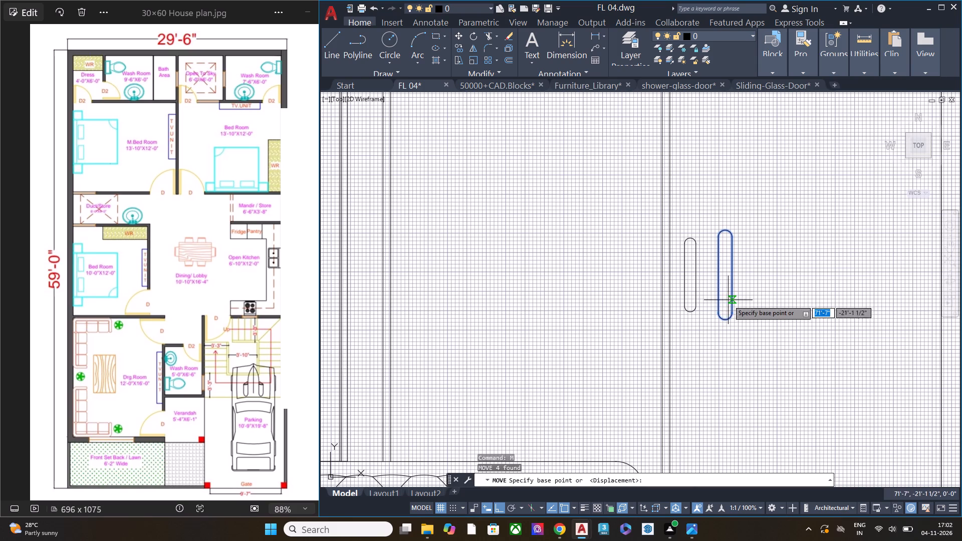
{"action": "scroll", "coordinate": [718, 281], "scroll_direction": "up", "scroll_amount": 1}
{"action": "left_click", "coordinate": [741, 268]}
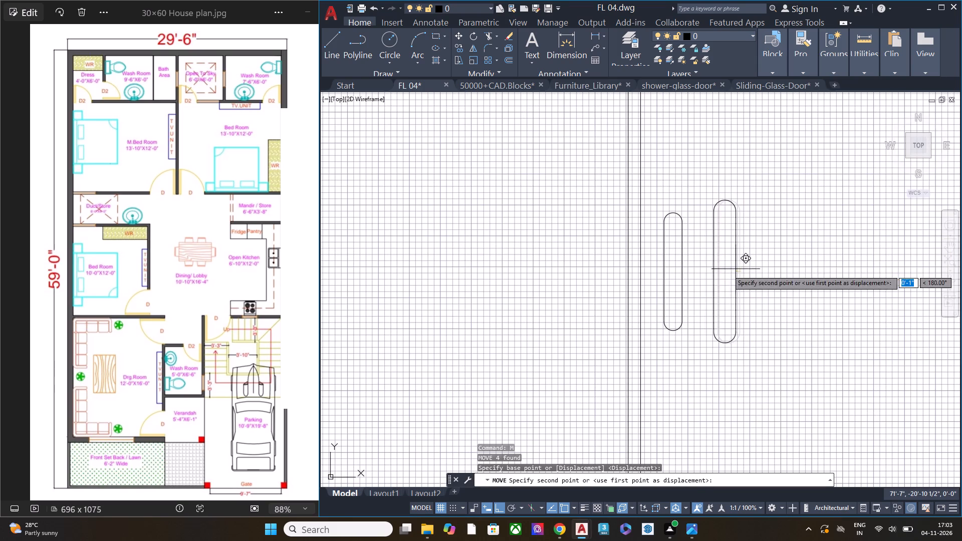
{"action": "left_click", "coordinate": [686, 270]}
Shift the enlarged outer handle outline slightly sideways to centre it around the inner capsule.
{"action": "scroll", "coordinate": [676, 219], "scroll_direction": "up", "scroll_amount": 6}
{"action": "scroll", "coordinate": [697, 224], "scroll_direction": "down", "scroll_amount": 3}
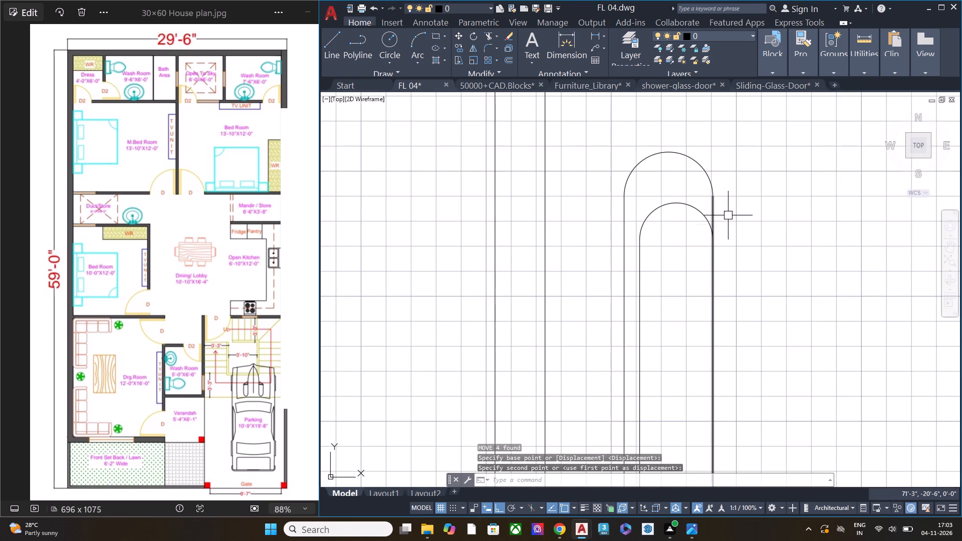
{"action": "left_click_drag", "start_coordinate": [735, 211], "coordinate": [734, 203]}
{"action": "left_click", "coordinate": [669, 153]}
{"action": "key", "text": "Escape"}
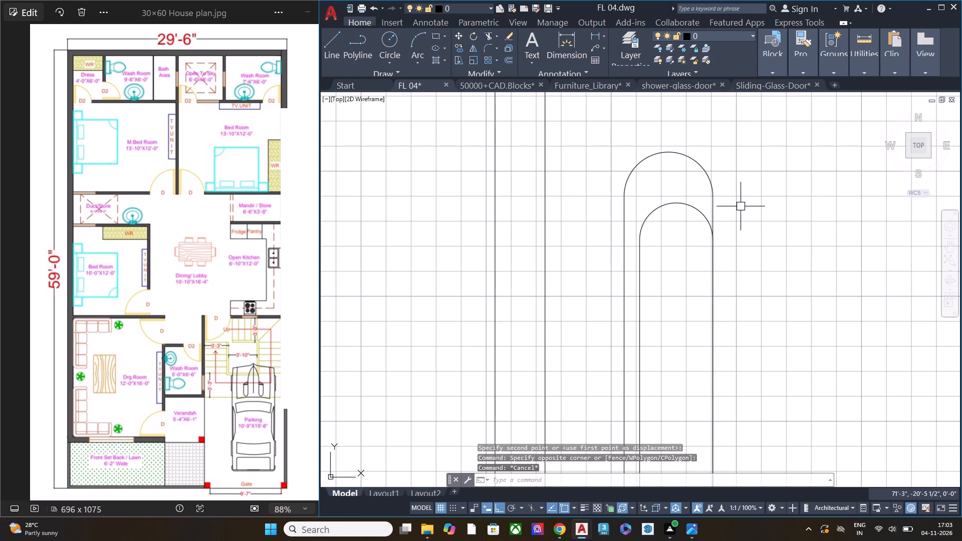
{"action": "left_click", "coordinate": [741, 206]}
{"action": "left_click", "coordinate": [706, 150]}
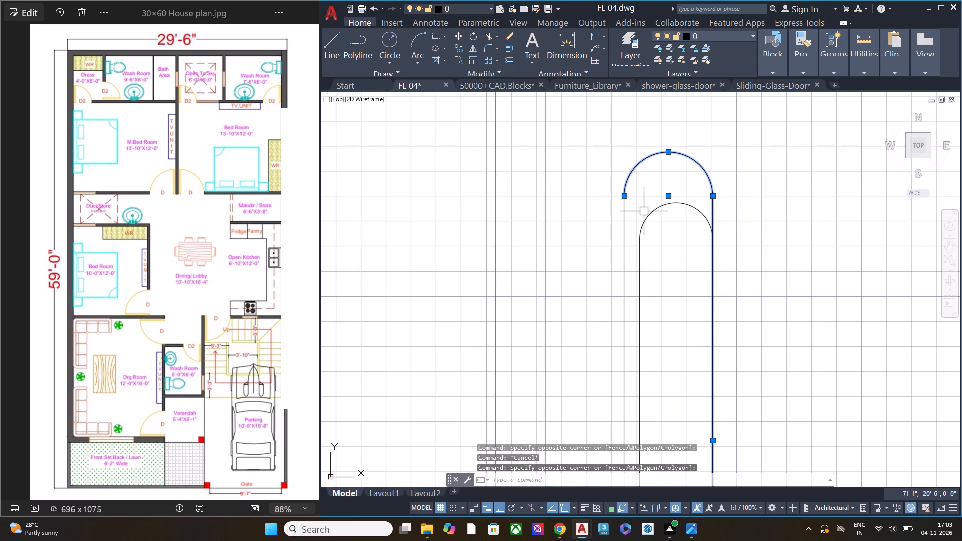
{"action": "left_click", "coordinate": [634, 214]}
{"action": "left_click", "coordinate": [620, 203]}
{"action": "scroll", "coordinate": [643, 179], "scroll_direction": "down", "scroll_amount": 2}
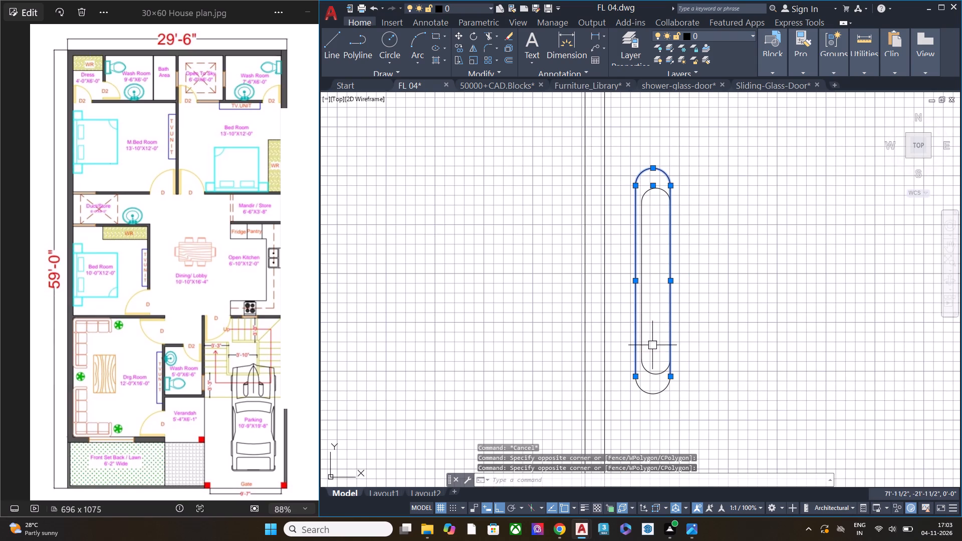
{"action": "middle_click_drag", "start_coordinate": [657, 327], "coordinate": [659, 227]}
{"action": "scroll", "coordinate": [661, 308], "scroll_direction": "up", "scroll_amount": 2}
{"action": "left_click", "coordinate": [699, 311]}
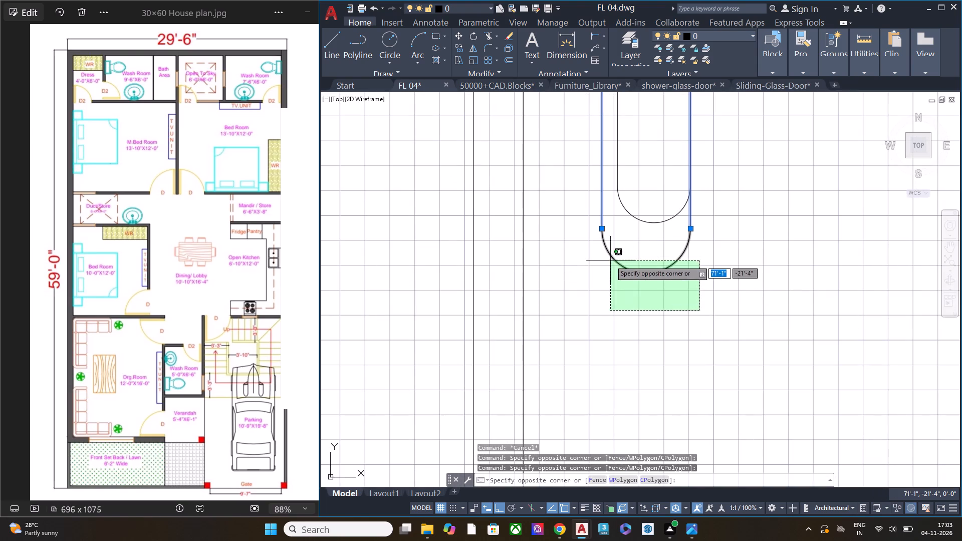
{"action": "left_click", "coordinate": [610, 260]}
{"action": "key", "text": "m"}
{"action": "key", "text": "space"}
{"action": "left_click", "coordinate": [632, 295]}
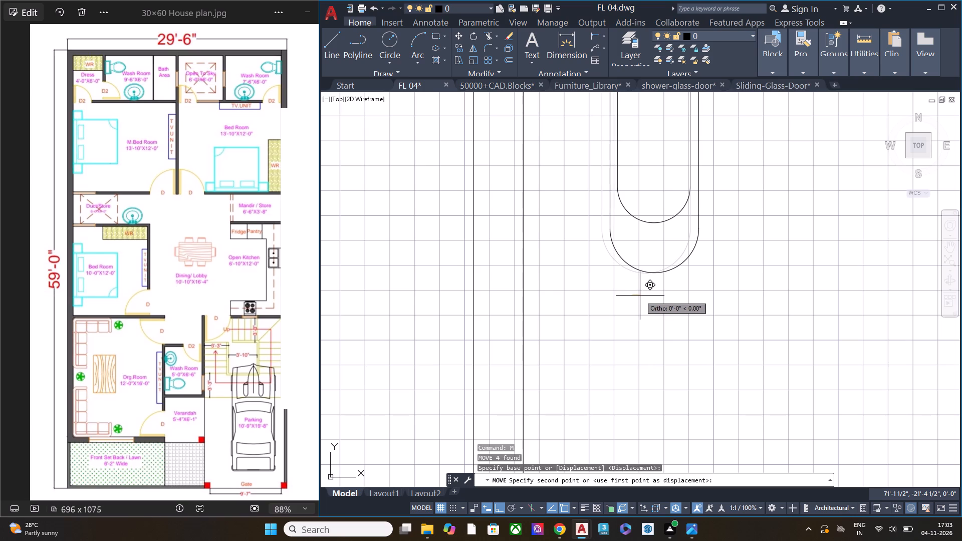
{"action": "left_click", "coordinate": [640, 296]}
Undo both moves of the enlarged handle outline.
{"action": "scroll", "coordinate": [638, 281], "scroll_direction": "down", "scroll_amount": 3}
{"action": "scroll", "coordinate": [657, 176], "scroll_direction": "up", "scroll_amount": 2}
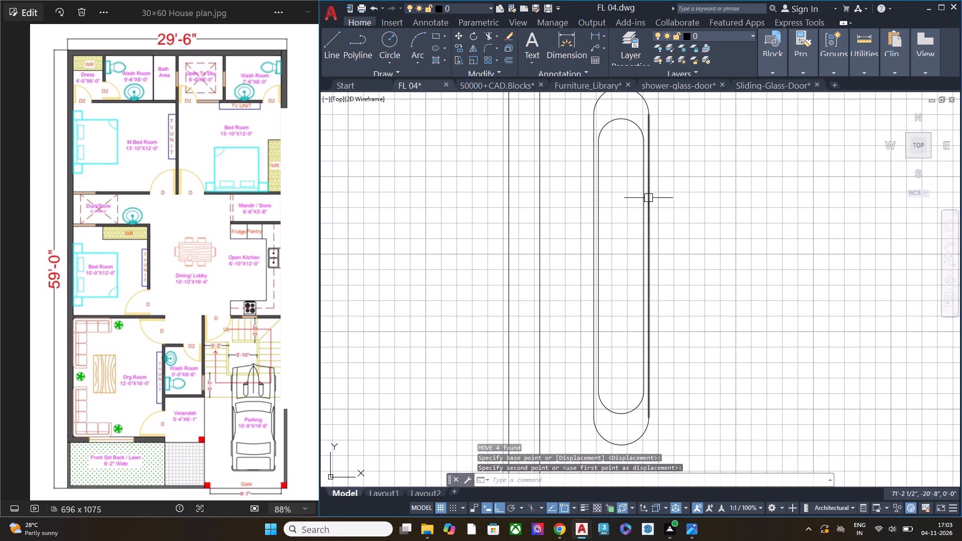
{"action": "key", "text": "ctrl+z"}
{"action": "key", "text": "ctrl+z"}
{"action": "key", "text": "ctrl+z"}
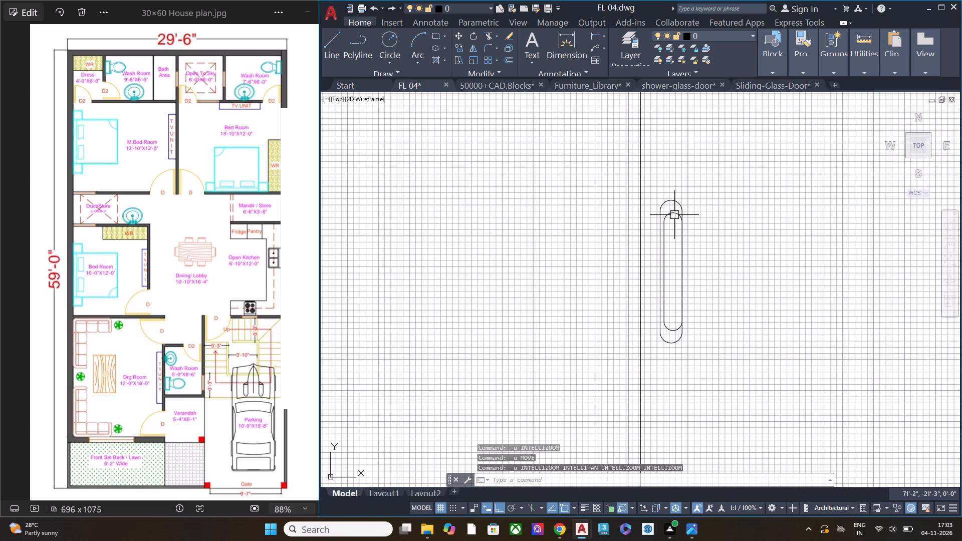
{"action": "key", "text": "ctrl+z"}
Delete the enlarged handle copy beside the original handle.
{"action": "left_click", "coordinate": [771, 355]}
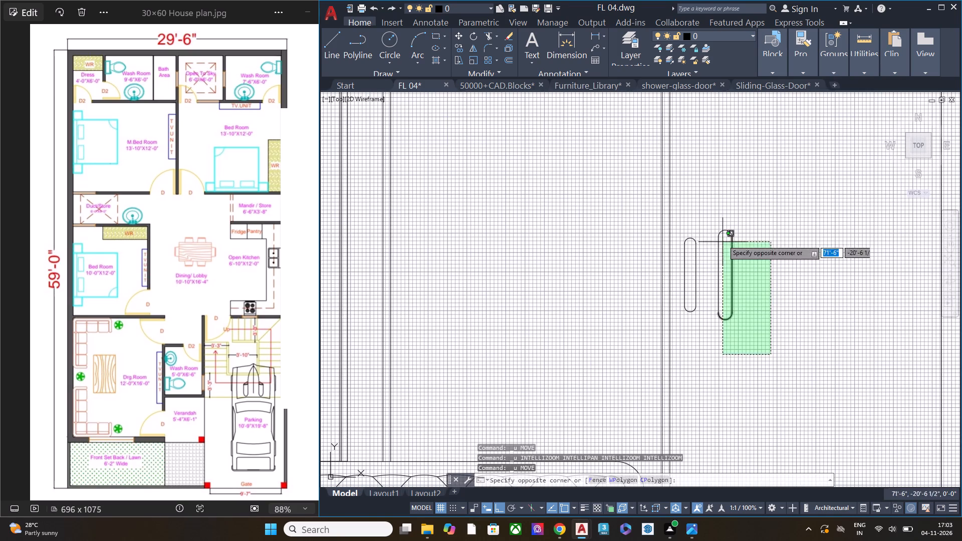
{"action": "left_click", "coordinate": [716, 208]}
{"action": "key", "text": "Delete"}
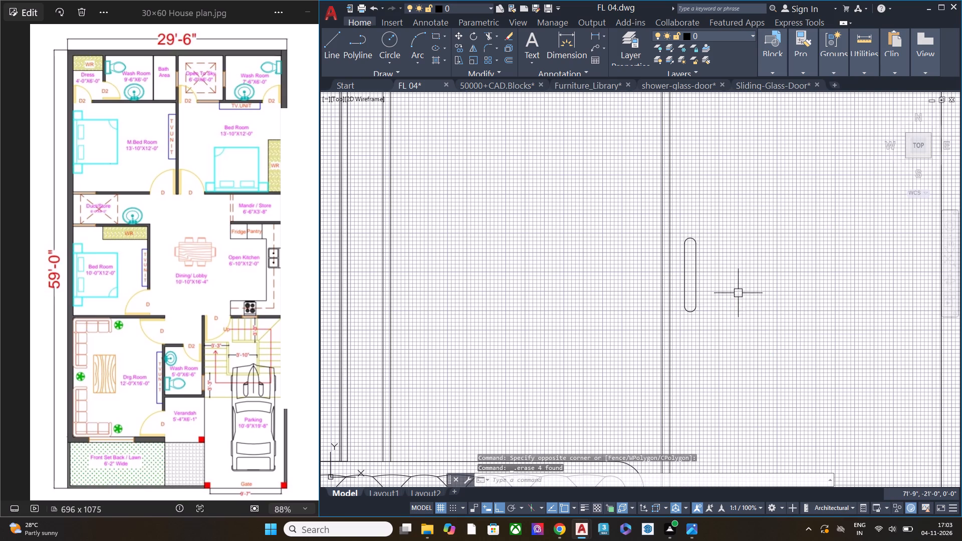
Scale up the capsule door handle about its centre beside the door's centre lines.
{"action": "scroll", "coordinate": [691, 279], "scroll_direction": "up", "scroll_amount": 1}
{"action": "left_click", "coordinate": [715, 336]}
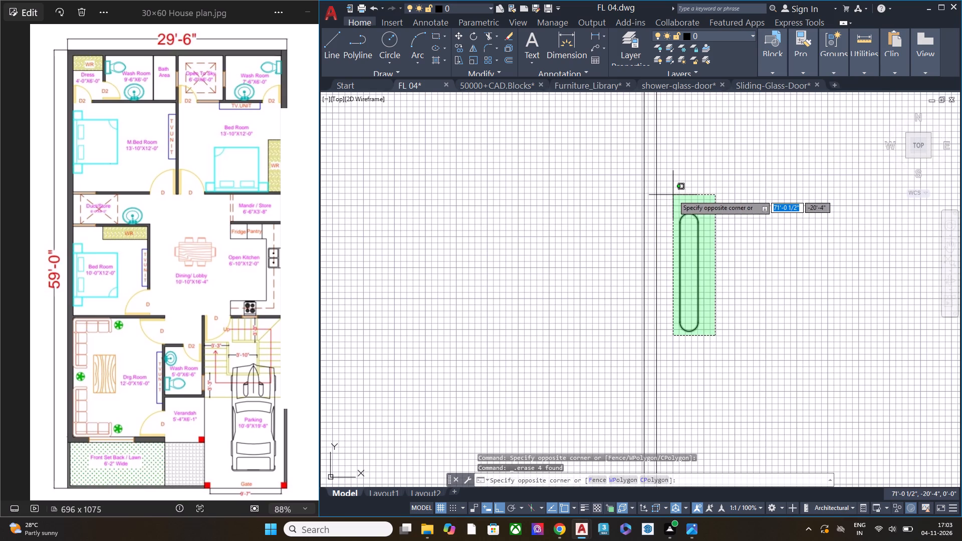
{"action": "left_click", "coordinate": [673, 205]}
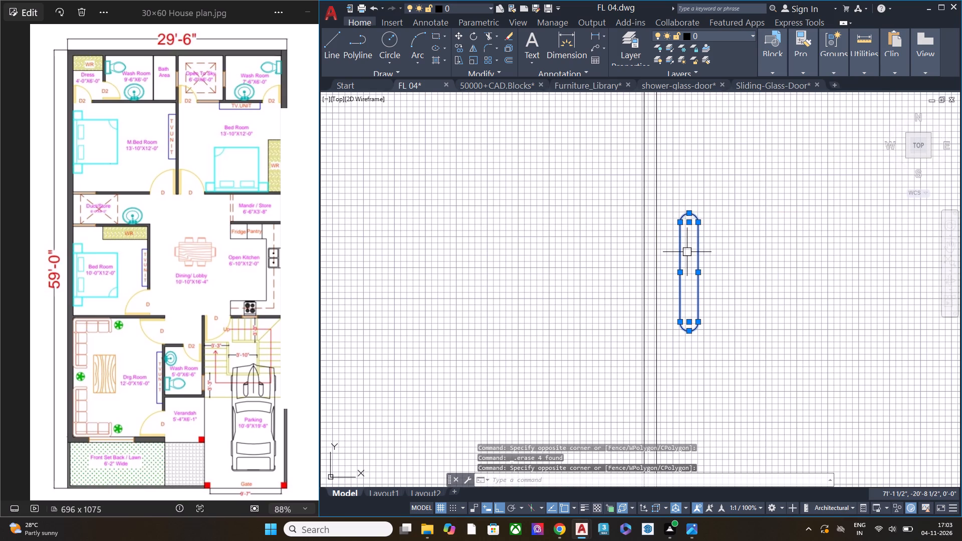
{"action": "type", "text": "sc"}
{"action": "key", "text": "space"}
{"action": "left_click", "coordinate": [689, 275]}
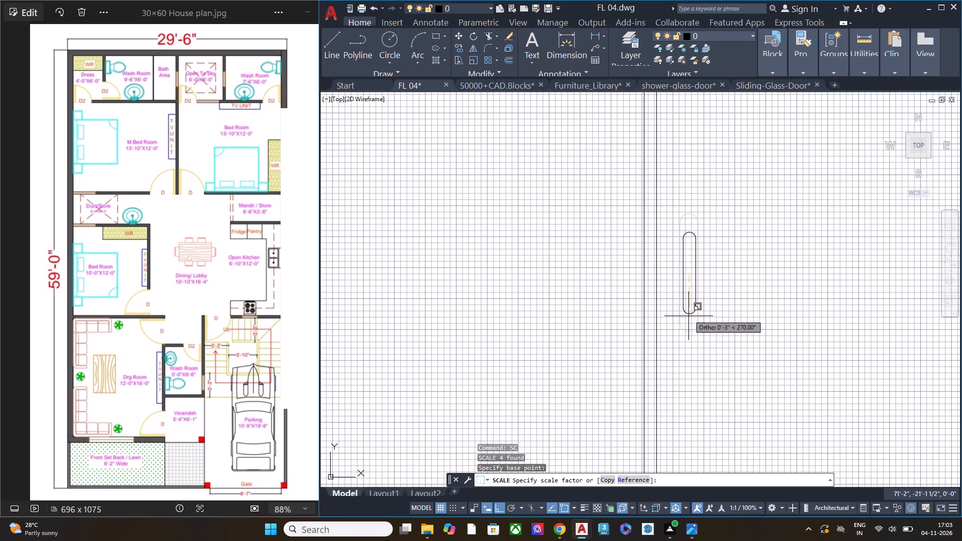
{"action": "left_click", "coordinate": [692, 360]}
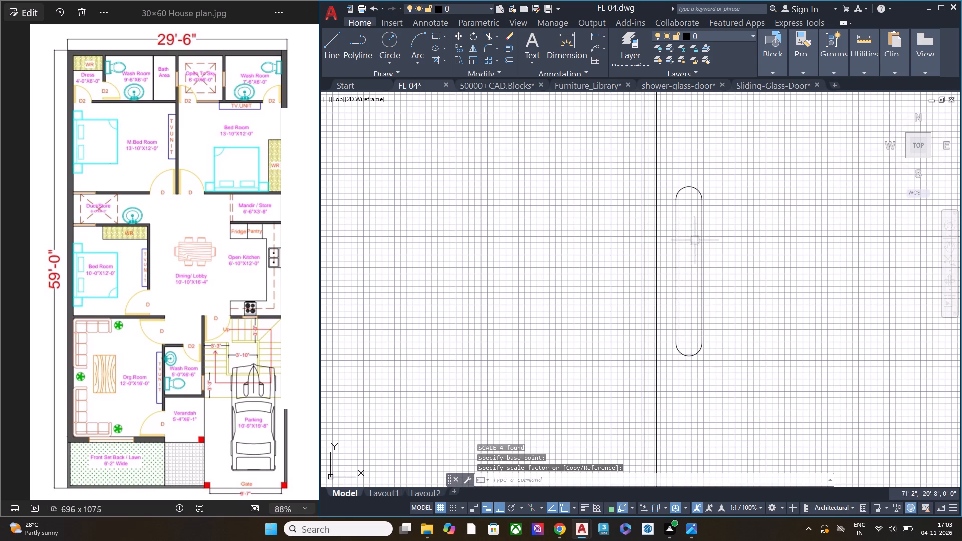
Draw two horizontal lines across the handle, joining the ends of its upper and lower arcs.
{"action": "scroll", "coordinate": [677, 205], "scroll_direction": "up", "scroll_amount": 1}
{"action": "type", "text": "l"}
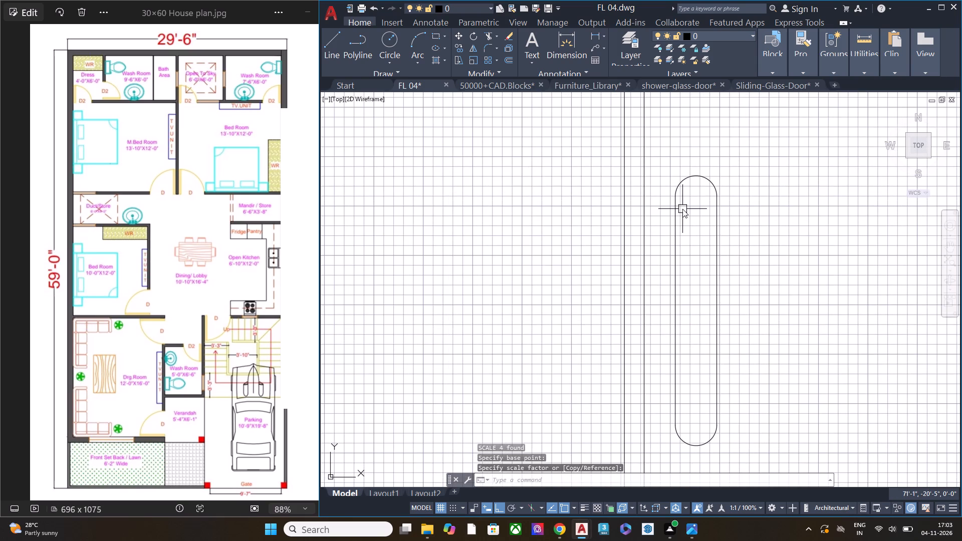
{"action": "key", "text": "space"}
{"action": "left_click", "coordinate": [674, 196]}
{"action": "left_click", "coordinate": [716, 197]}
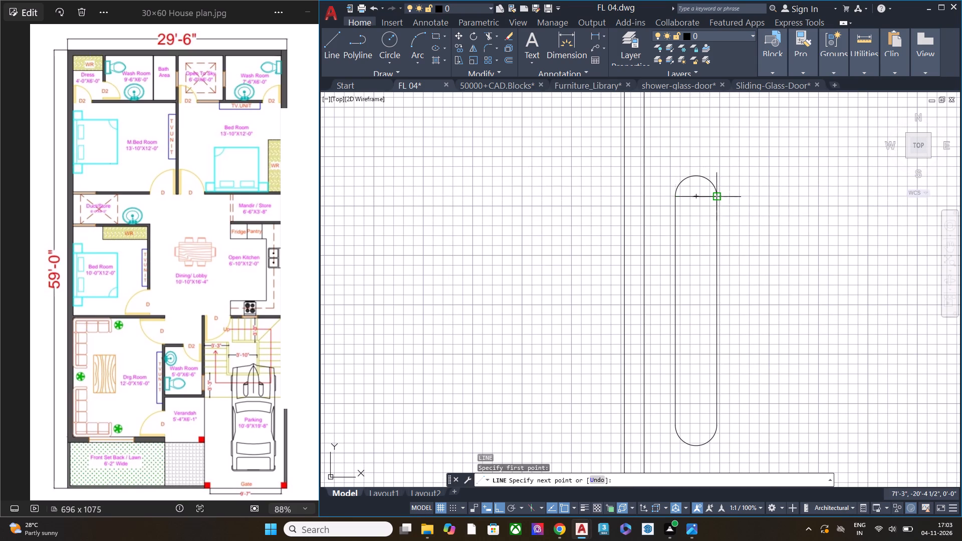
{"action": "key", "text": "space"}
{"action": "key", "text": "space"}
{"action": "left_click_drag", "start_coordinate": [676, 426], "coordinate": [681, 426]}
{"action": "left_click", "coordinate": [714, 427]}
{"action": "key", "text": "space"}
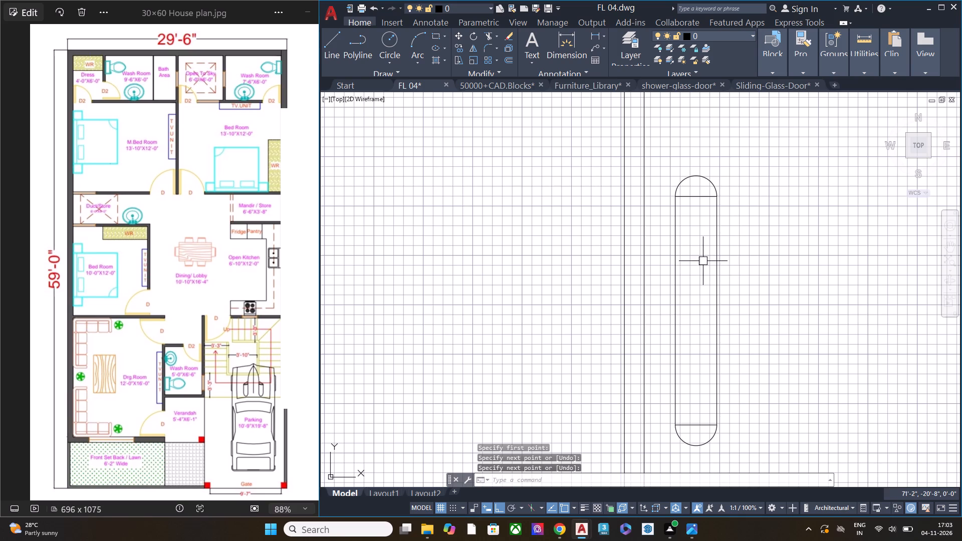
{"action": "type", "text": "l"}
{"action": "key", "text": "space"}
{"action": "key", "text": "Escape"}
Offset the handle's right vertical side 1/2" inward.
{"action": "left_click", "coordinate": [716, 276]}
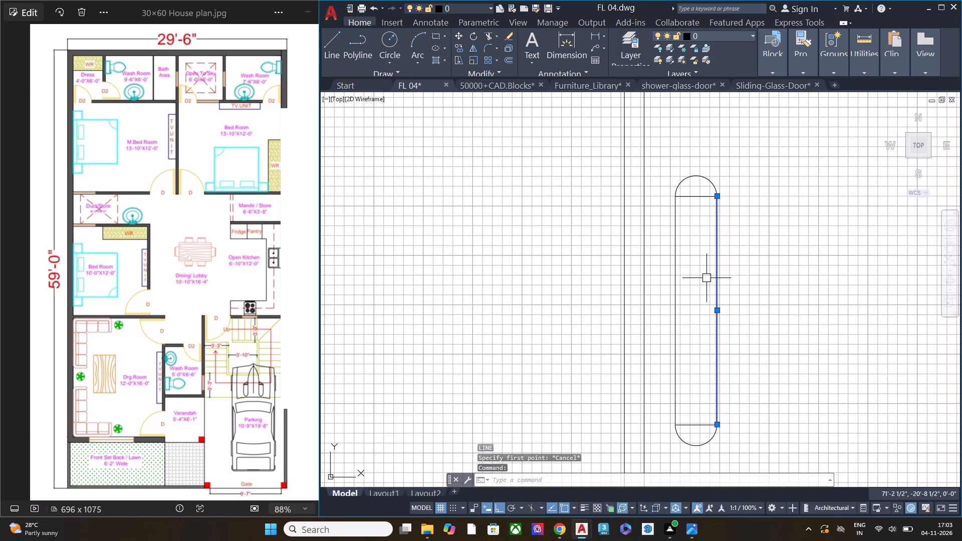
{"action": "type", "text": "off"}
{"action": "key", "text": "space"}
{"action": "key", "text": "space"}
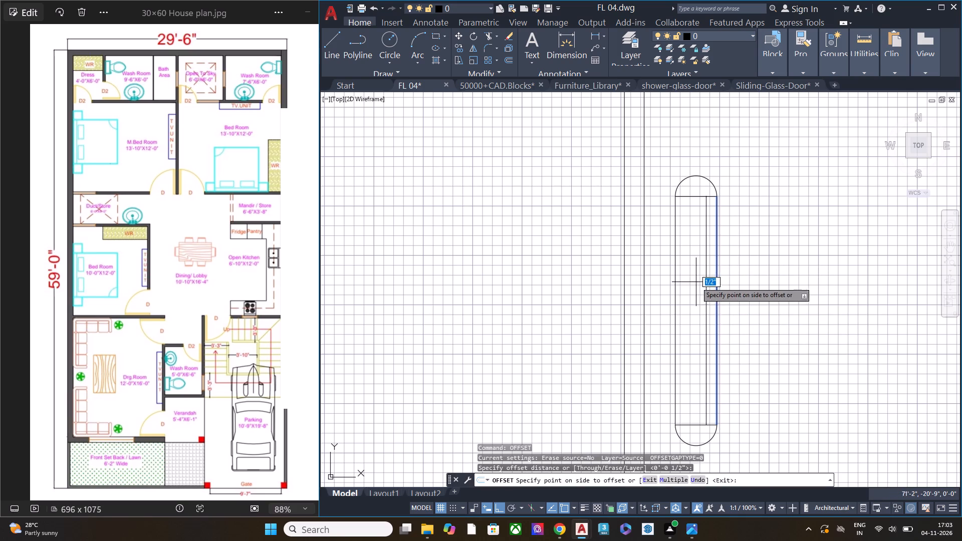
{"action": "left_click", "coordinate": [695, 283]}
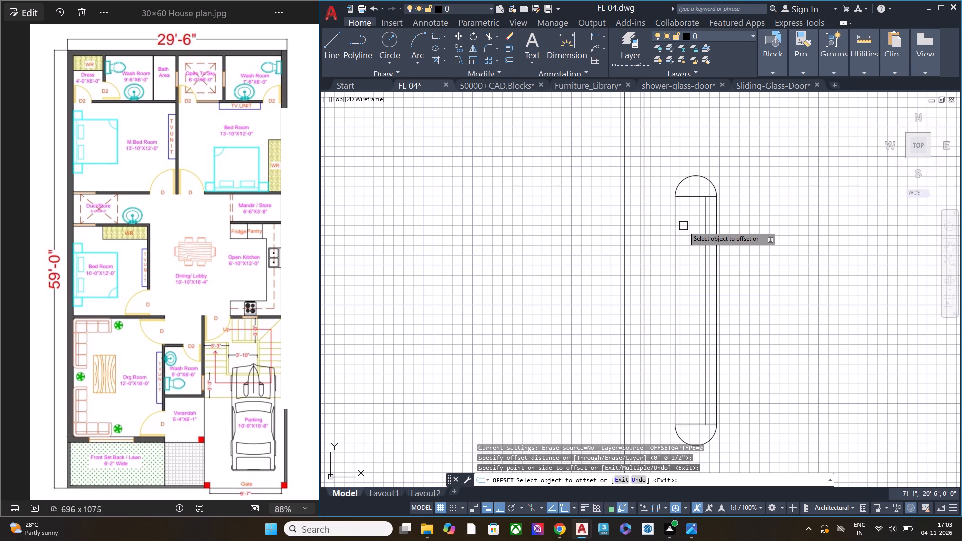
{"action": "key", "text": "Escape"}
Draw two diagonal lines from the left ends of the handle's cross lines, sloping inward to its right side.
{"action": "type", "text": "l"}
{"action": "key", "text": "space"}
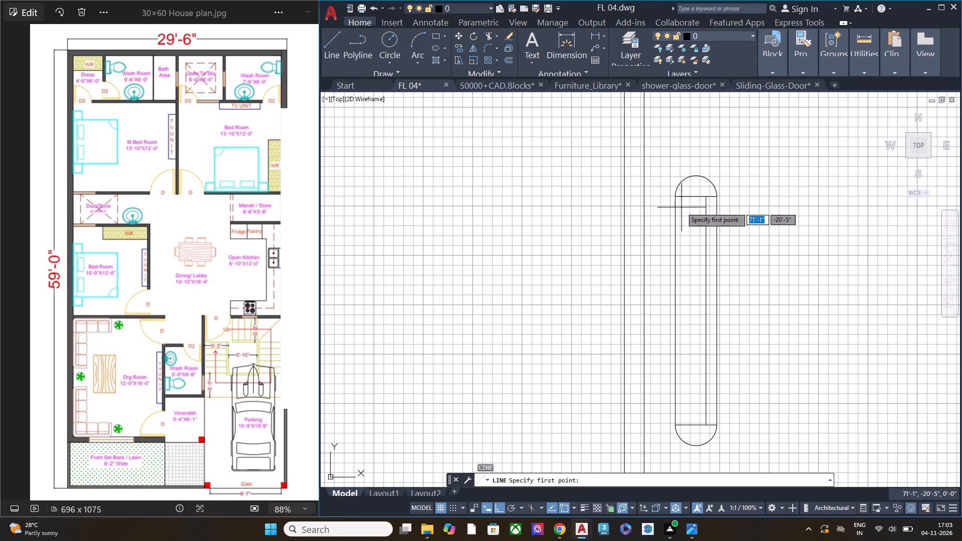
{"action": "left_click", "coordinate": [677, 196]}
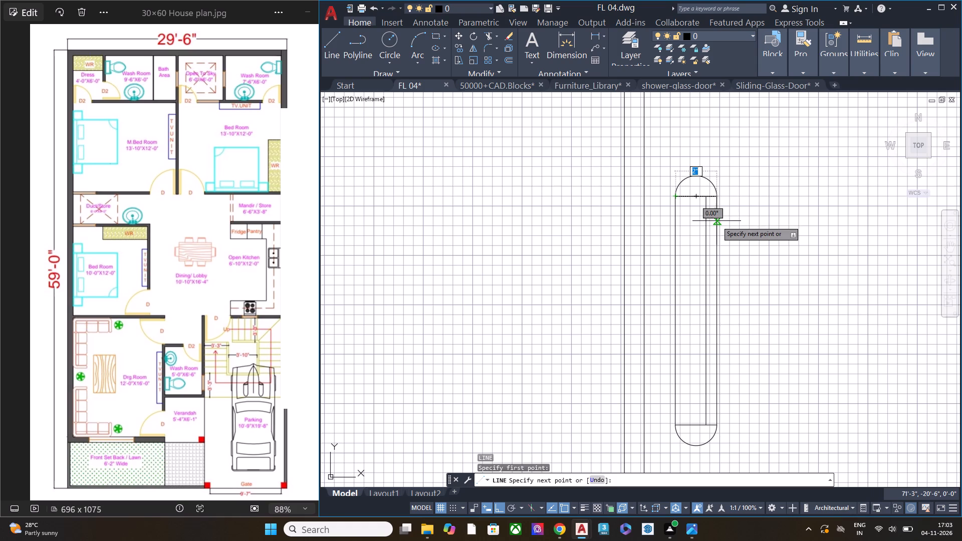
{"action": "left_click", "coordinate": [716, 221]}
{"action": "key", "text": "Escape"}
{"action": "key", "text": "space"}
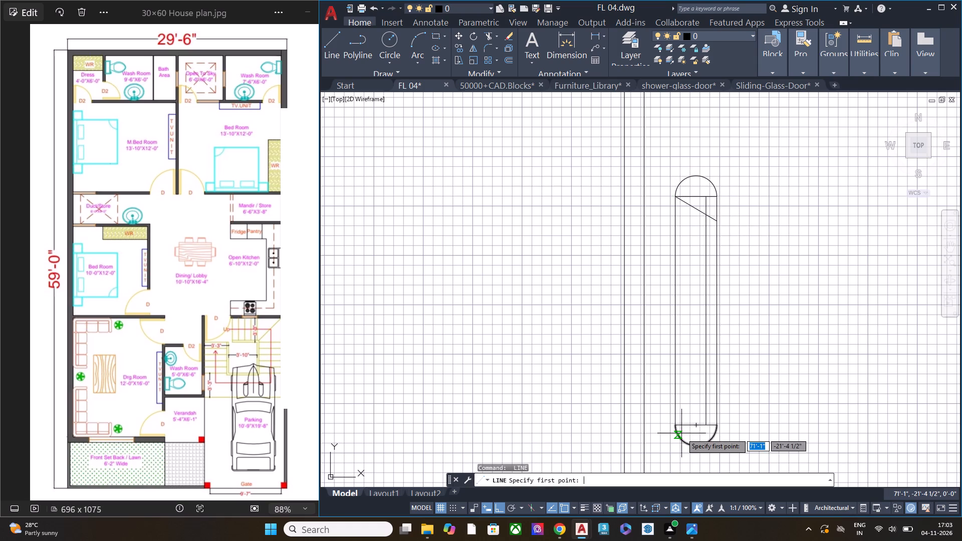
{"action": "left_click", "coordinate": [676, 424]}
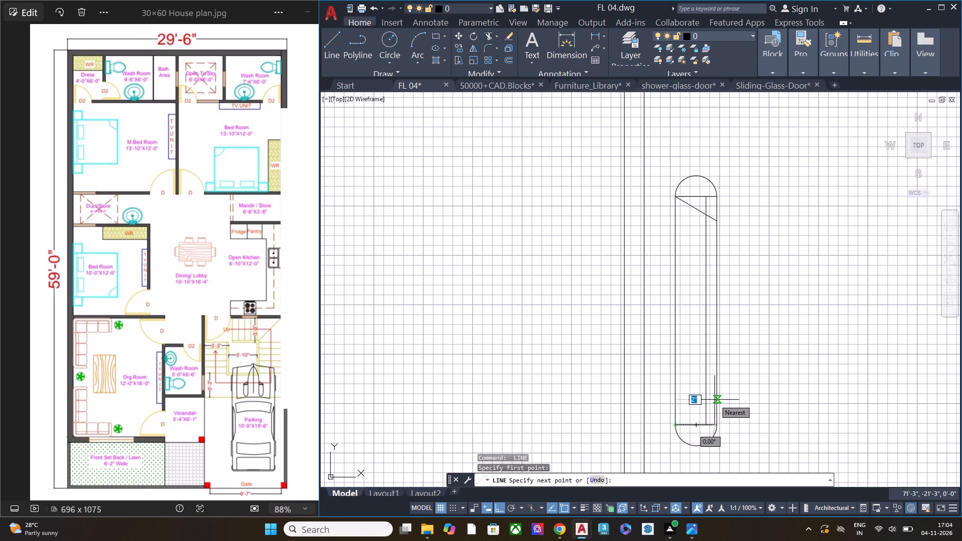
{"action": "left_click", "coordinate": [715, 399]}
{"action": "key", "text": "space"}
Trim the diagonals beyond the inner vertical line and that line's ends beyond the diagonals.
{"action": "type", "text": "tr"}
{"action": "key", "text": "space"}
{"action": "left_click", "coordinate": [711, 215]}
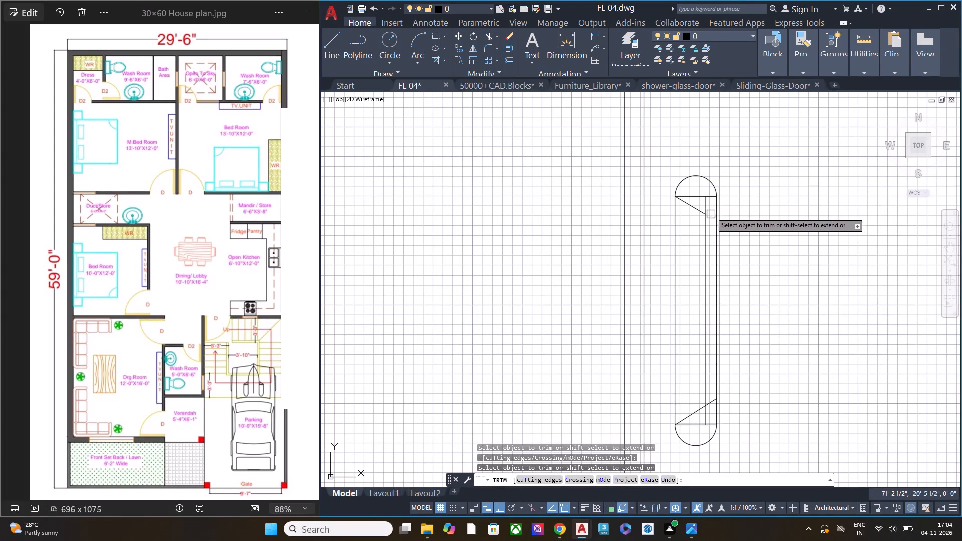
{"action": "left_click", "coordinate": [708, 205]}
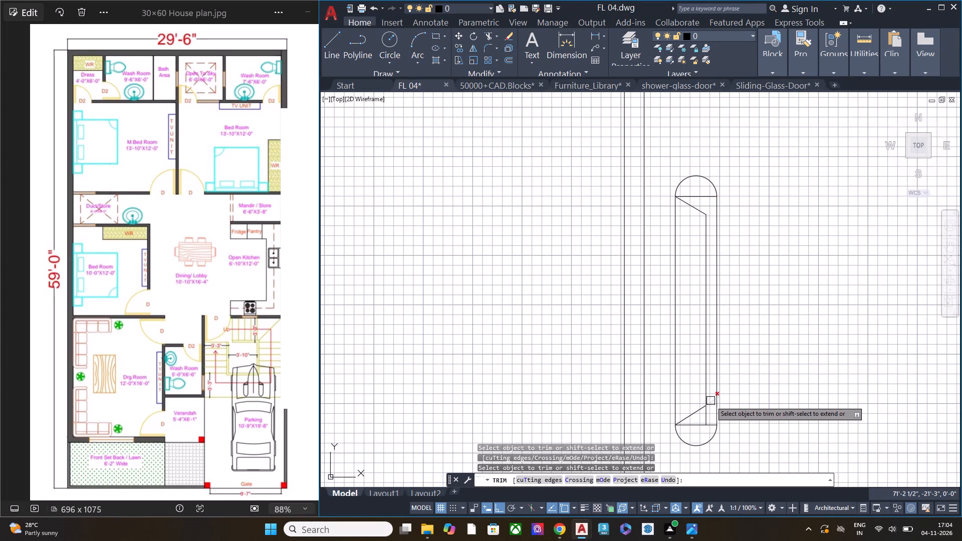
{"action": "left_click", "coordinate": [710, 401]}
{"action": "left_click", "coordinate": [707, 418]}
{"action": "key", "text": "Escape"}
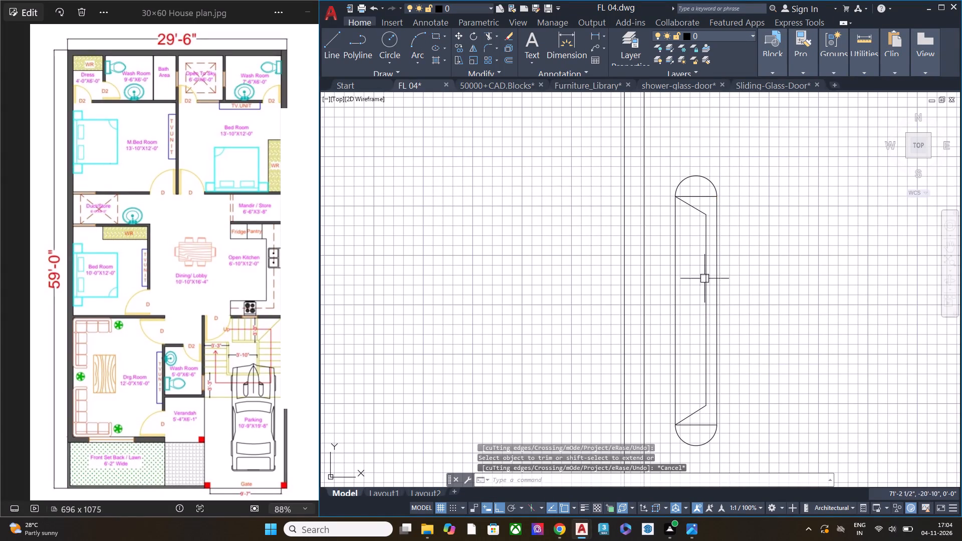
Offset the upper and lower diagonal lines 1/2" towards the middle of the handle.
{"action": "scroll", "coordinate": [681, 187], "scroll_direction": "up", "scroll_amount": 2}
{"action": "left_click", "coordinate": [706, 234]}
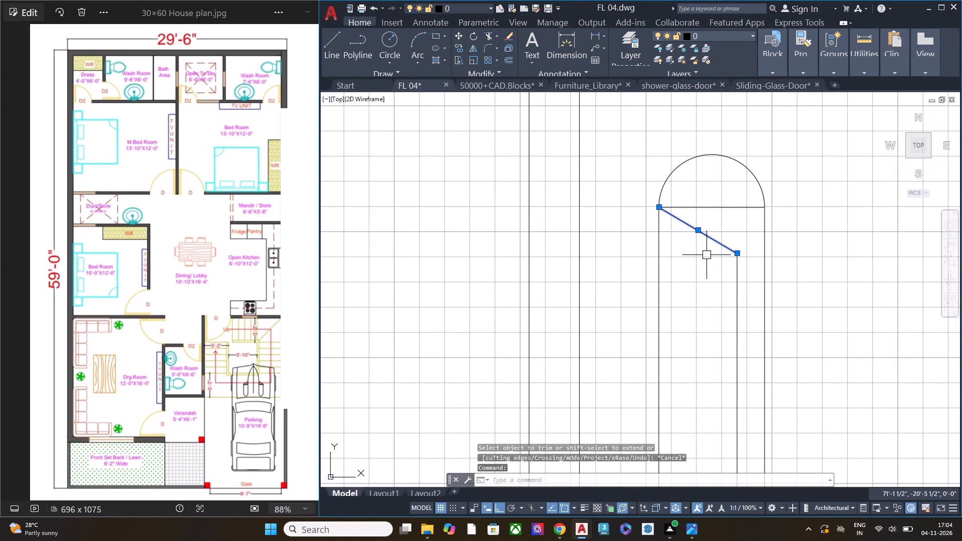
{"action": "type", "text": "off"}
{"action": "key", "text": "space"}
{"action": "key", "text": "space"}
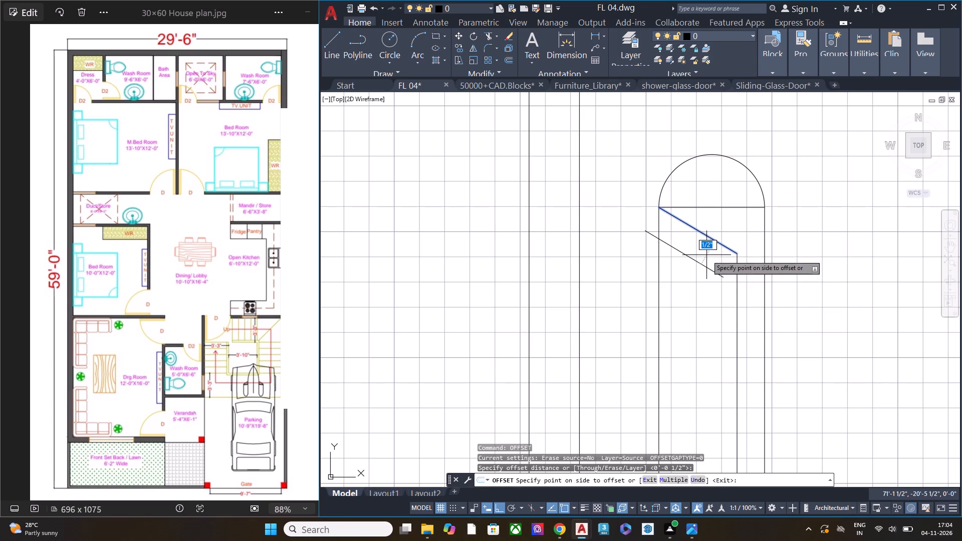
{"action": "left_click", "coordinate": [749, 270]}
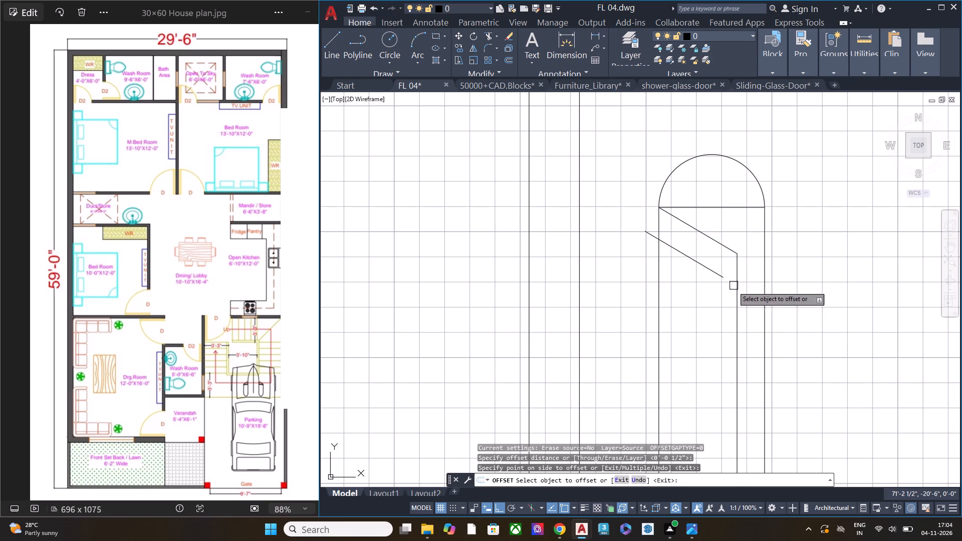
{"action": "middle_click_drag", "start_coordinate": [686, 273], "coordinate": [675, 220]}
{"action": "scroll", "coordinate": [662, 187], "scroll_direction": "down", "scroll_amount": 4}
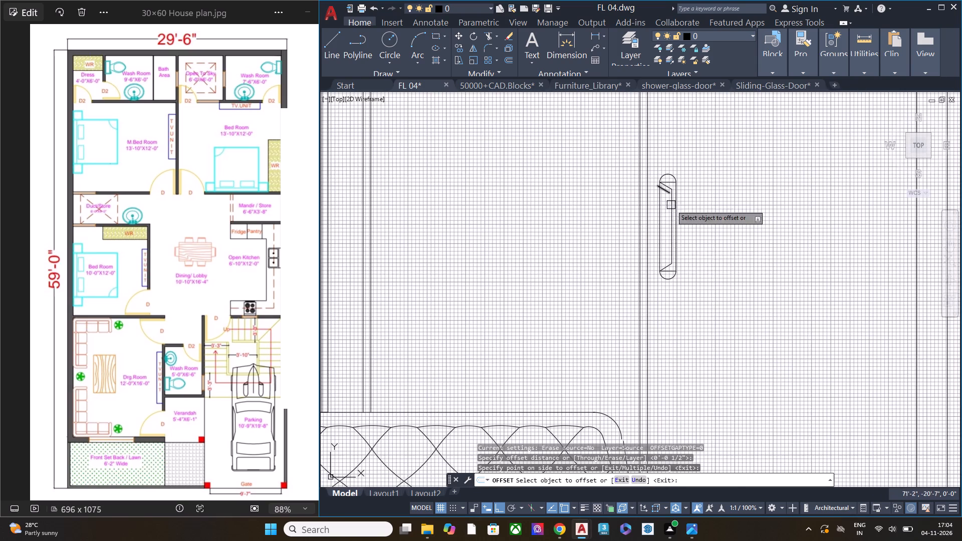
{"action": "scroll", "coordinate": [669, 263], "scroll_direction": "up", "scroll_amount": 1}
{"action": "left_click", "coordinate": [668, 268]}
{"action": "left_click", "coordinate": [667, 254]}
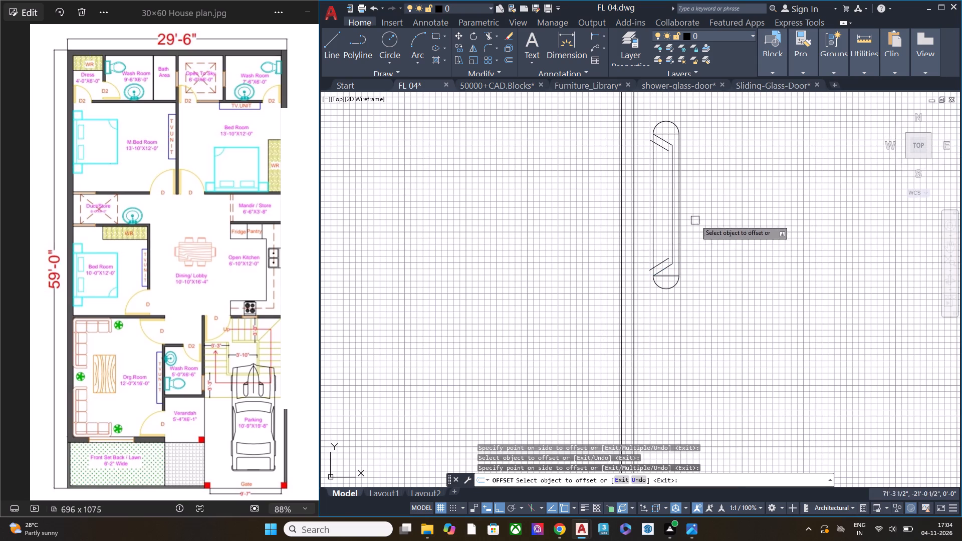
Offset the handle's inner vertical line 1/2" to the left.
{"action": "scroll", "coordinate": [669, 174], "scroll_direction": "up", "scroll_amount": 3}
{"action": "left_click", "coordinate": [677, 174]}
{"action": "left_click", "coordinate": [662, 178]}
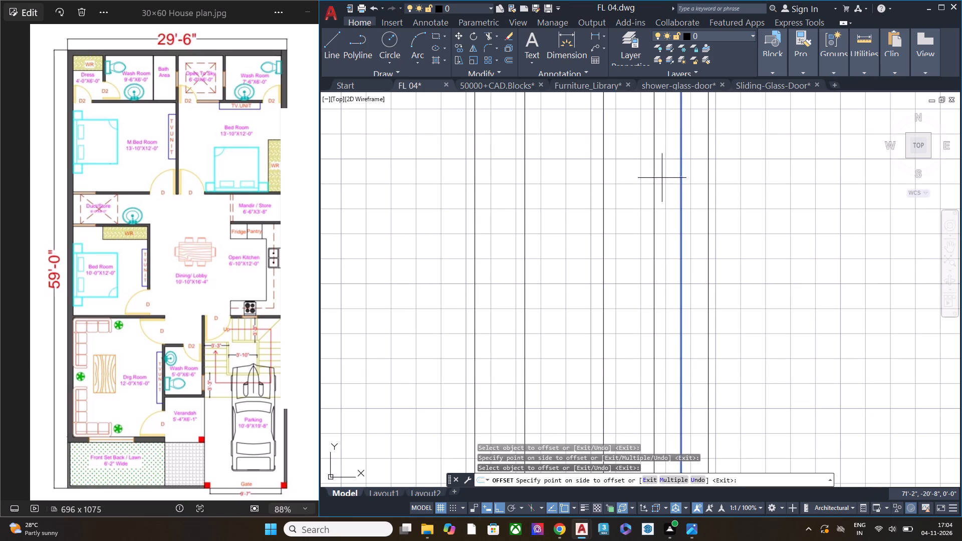
{"action": "scroll", "coordinate": [677, 207], "scroll_direction": "down", "scroll_amount": 3}
{"action": "key", "text": "Escape"}
Trim the overshooting ends of the offset diagonal and innermost vertical line at the handle's upper end.
{"action": "middle_click_drag", "start_coordinate": [723, 201], "coordinate": [667, 213]}
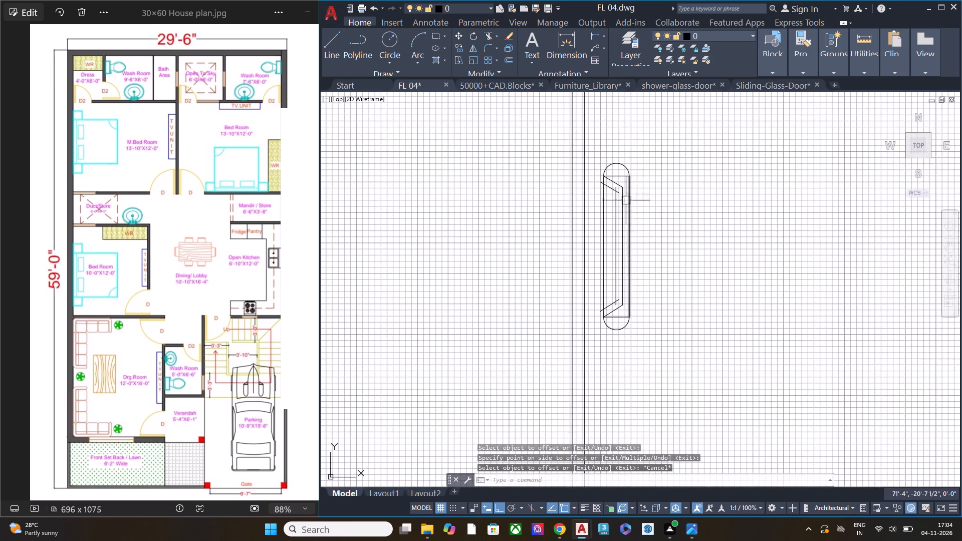
{"action": "scroll", "coordinate": [628, 187], "scroll_direction": "up", "scroll_amount": 2}
{"action": "scroll", "coordinate": [716, 203], "scroll_direction": "down", "scroll_amount": 1}
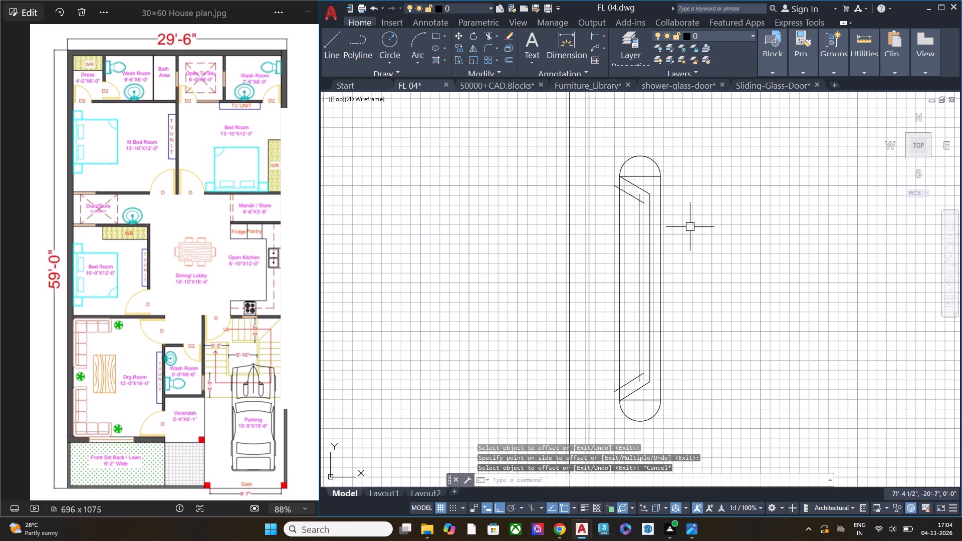
{"action": "middle_click_drag", "start_coordinate": [669, 216], "coordinate": [654, 202]}
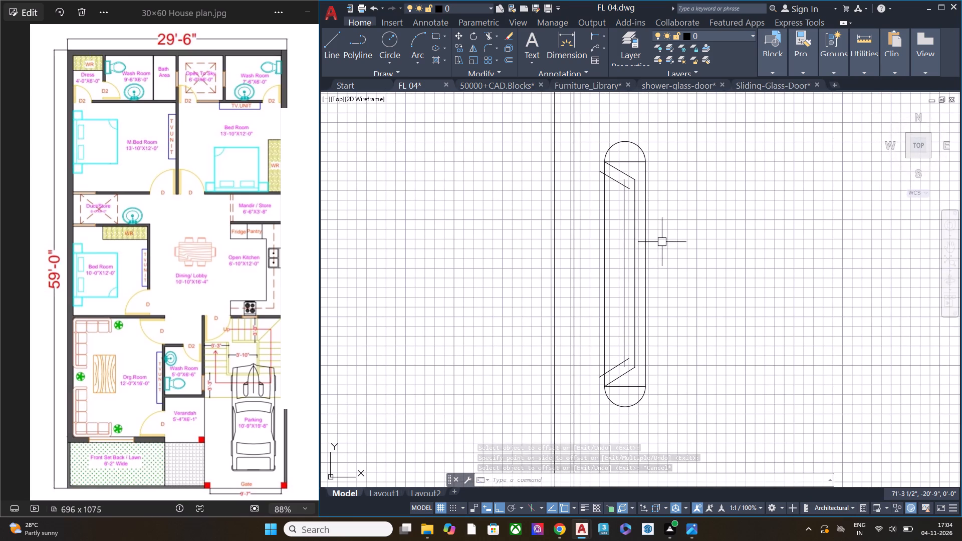
{"action": "key", "text": "t"}
{"action": "type", "text": "r"}
{"action": "key", "text": "space"}
{"action": "scroll", "coordinate": [598, 177], "scroll_direction": "up", "scroll_amount": 2}
{"action": "left_click", "coordinate": [601, 162]}
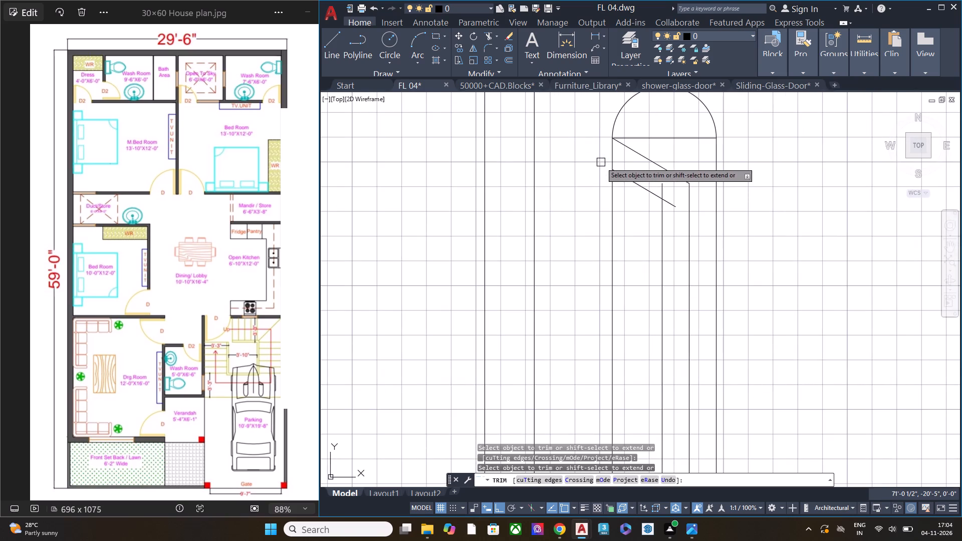
{"action": "left_click", "coordinate": [662, 186]}
{"action": "left_click", "coordinate": [670, 201]}
Trim the overshooting ends of the offset diagonal and innermost vertical line at the handle's lower end.
{"action": "scroll", "coordinate": [673, 178], "scroll_direction": "down", "scroll_amount": 3}
{"action": "scroll", "coordinate": [675, 277], "scroll_direction": "up", "scroll_amount": 3}
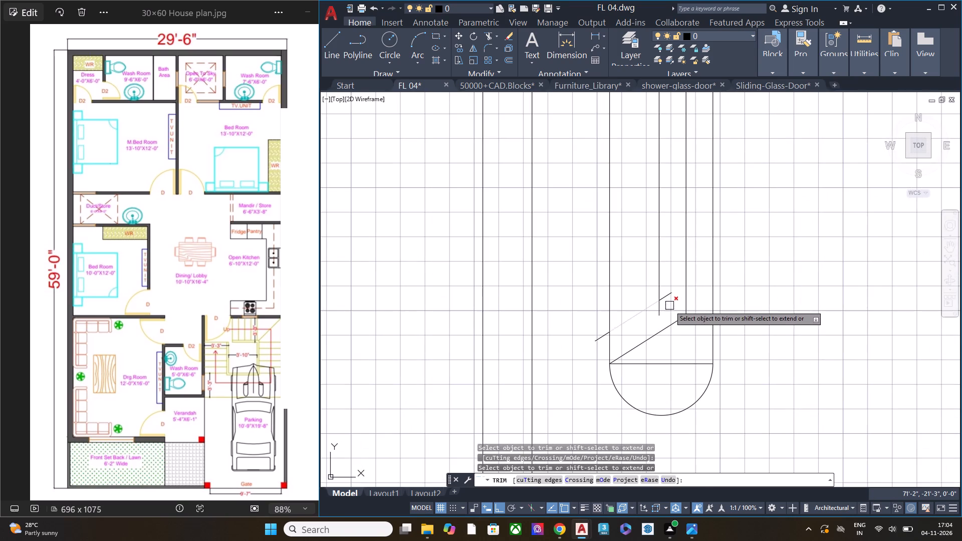
{"action": "left_click", "coordinate": [671, 295]}
{"action": "left_click", "coordinate": [594, 338]}
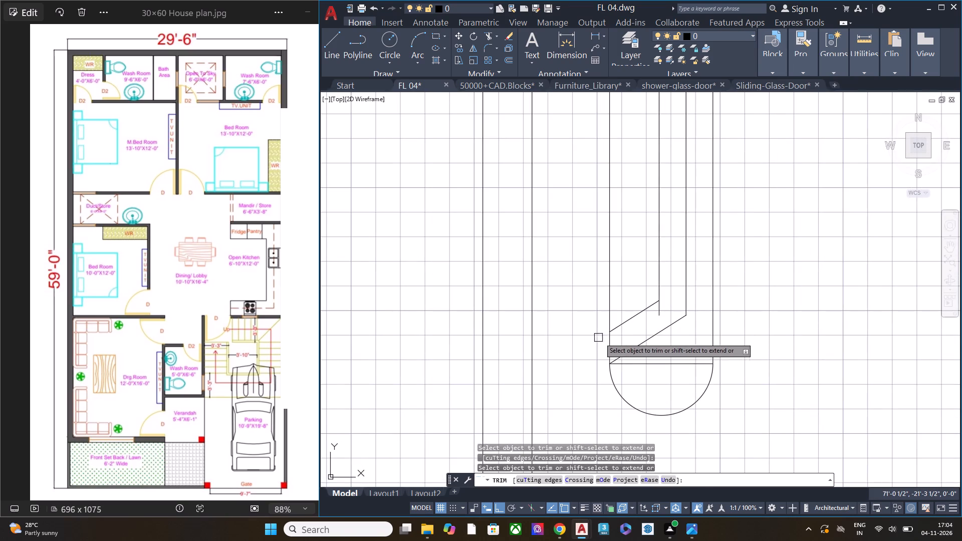
{"action": "key", "text": "Escape"}
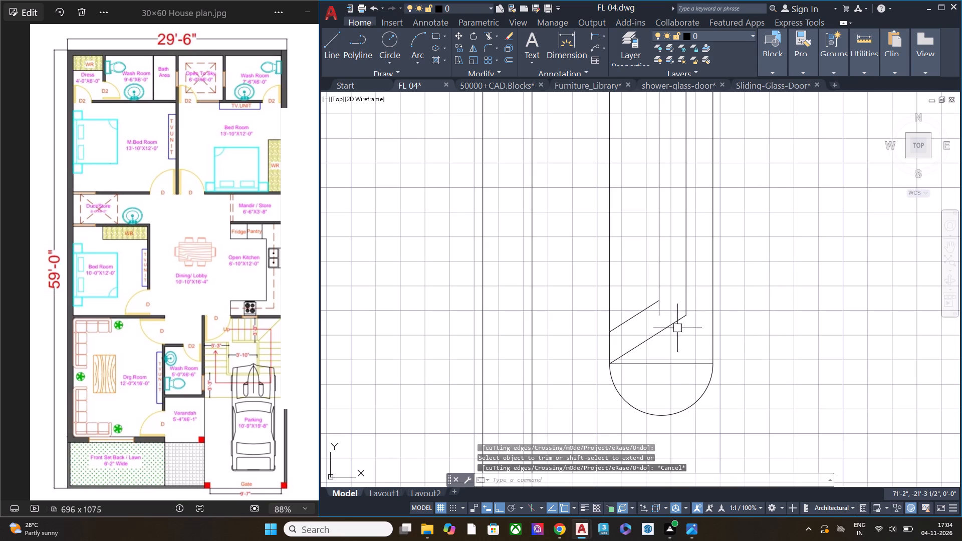
{"action": "key", "text": "space"}
{"action": "left_click", "coordinate": [663, 313]}
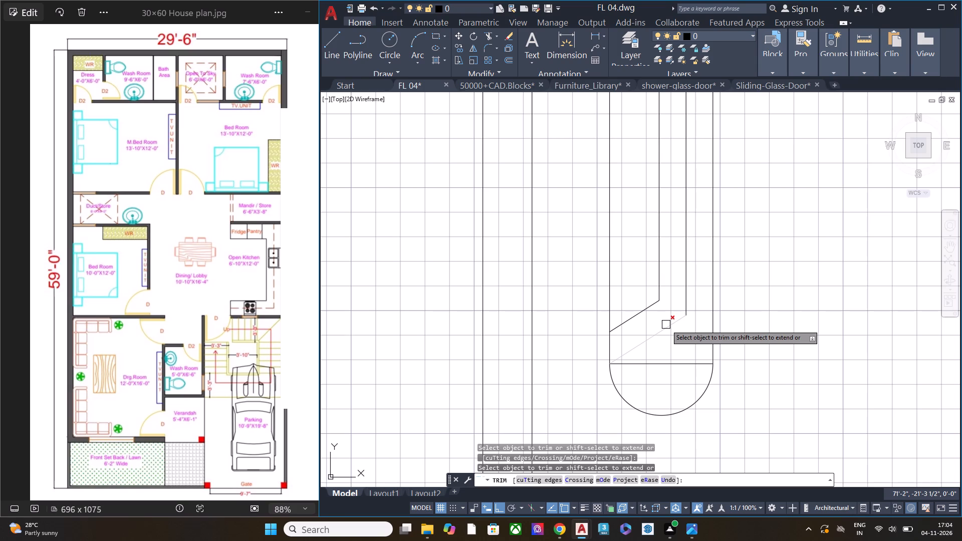
Remove the outer diagonal line at the handle's lower end with Trim.
{"action": "left_click", "coordinate": [666, 325]}
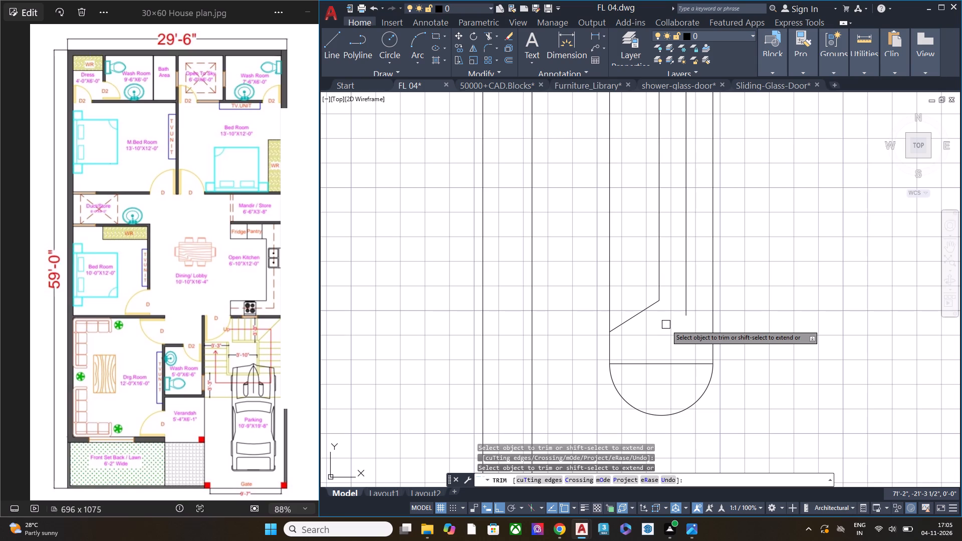
{"action": "left_click", "coordinate": [666, 325]}
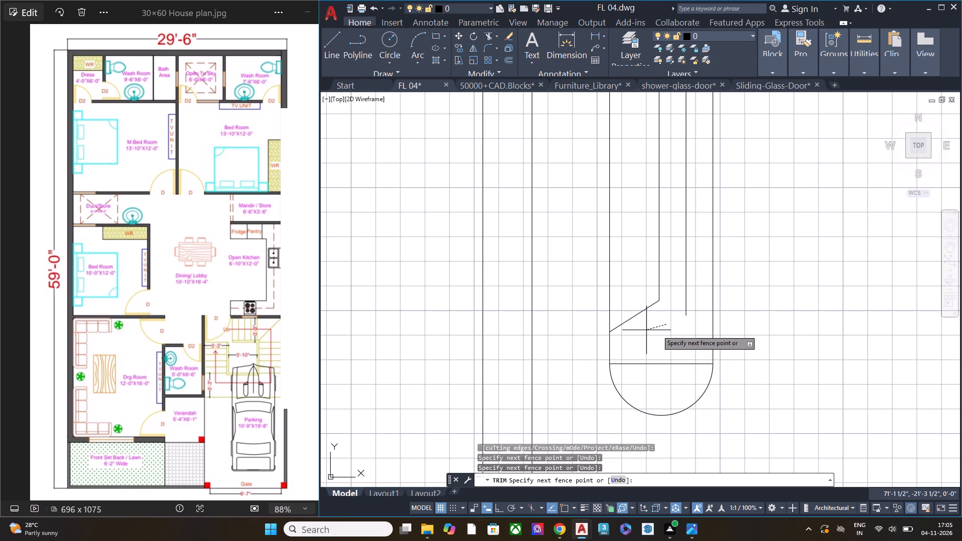
{"action": "key", "text": "Escape"}
{"action": "key", "text": "grave"}
{"action": "key", "text": "Escape"}
{"action": "scroll", "coordinate": [604, 259], "scroll_direction": "down", "scroll_amount": 2}
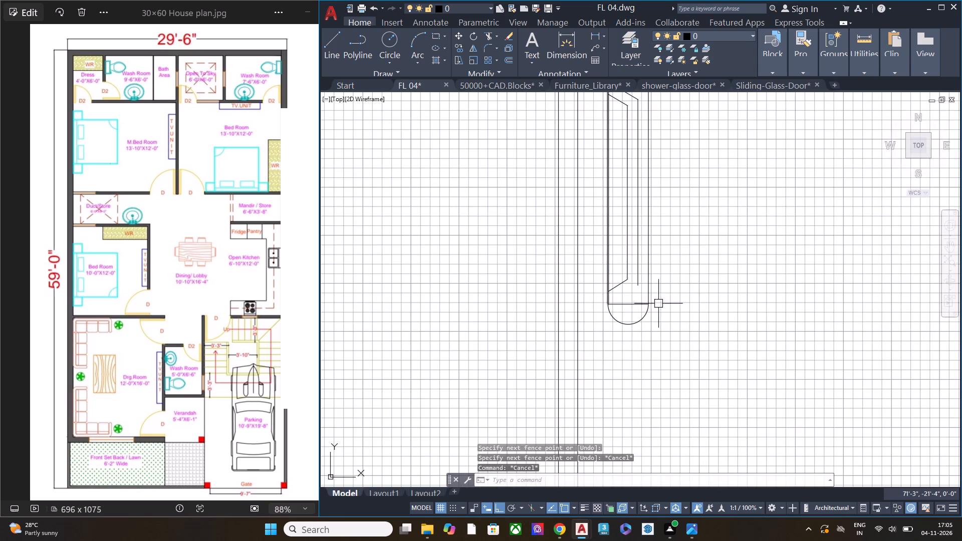
Undo the last Trim that removed the outer diagonal line at the handle's lower end.
{"action": "middle_click_drag", "start_coordinate": [655, 305], "coordinate": [642, 351]}
{"action": "key", "text": "ctrl+z"}
{"action": "key", "text": "ctrl+z"}
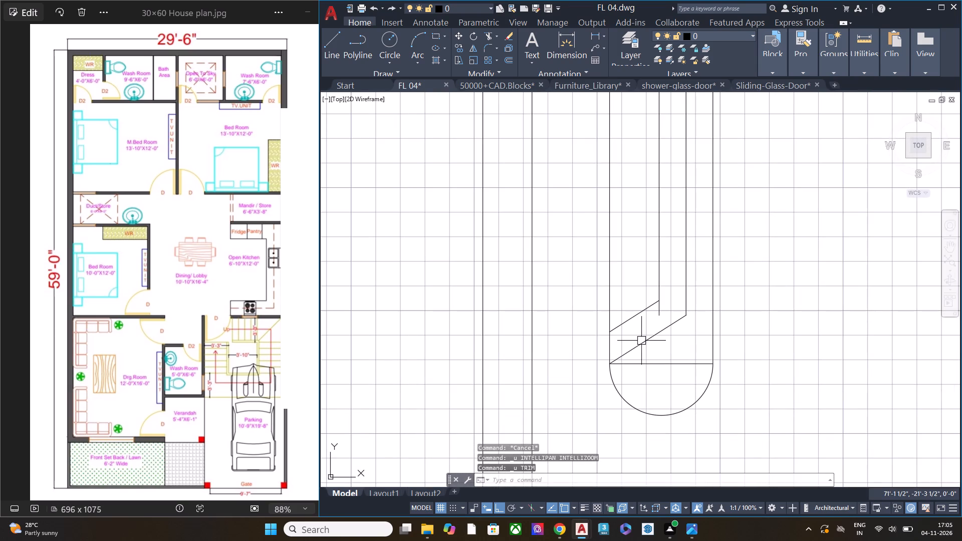
Trim the short stub of the innermost vertical line overshooting the inner diagonal at the handle's lower end.
{"action": "key", "text": "Escape"}
{"action": "type", "text": "tr"}
{"action": "key", "text": "space"}
{"action": "left_click", "coordinate": [661, 309]}
{"action": "key", "text": "Escape"}
Offset the handle's left vertical edge 1/2" to the right, inside the handle.
{"action": "scroll", "coordinate": [640, 304], "scroll_direction": "down", "scroll_amount": 3}
{"action": "middle_click_drag", "start_coordinate": [651, 306], "coordinate": [639, 328]}
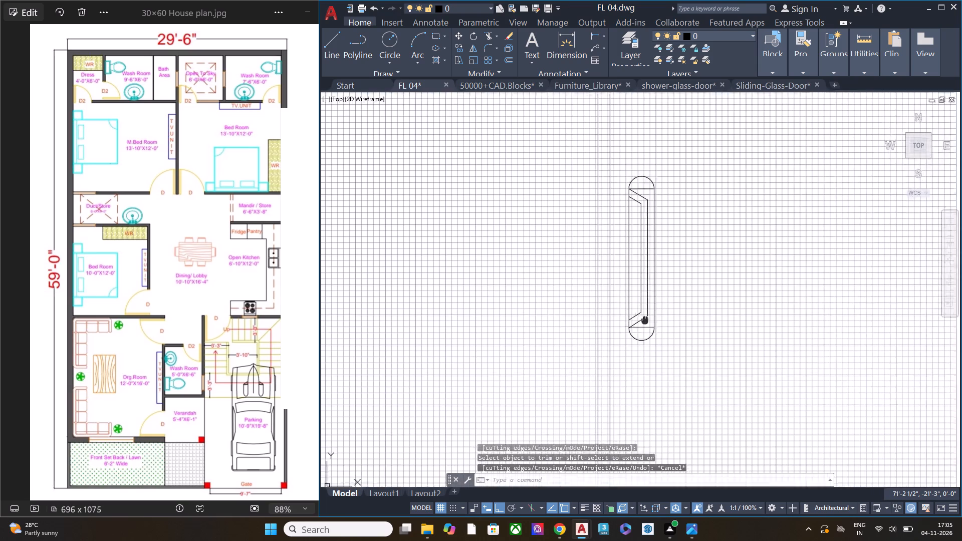
{"action": "middle_click_drag", "start_coordinate": [639, 328], "coordinate": [580, 347]}
{"action": "scroll", "coordinate": [571, 251], "scroll_direction": "up", "scroll_amount": 1}
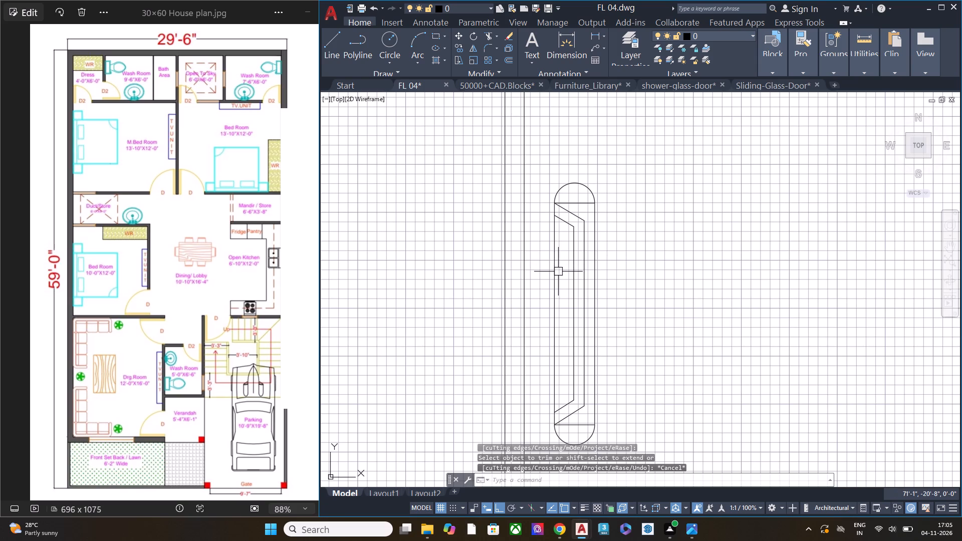
{"action": "left_click", "coordinate": [556, 278]}
{"action": "type", "text": "off"}
{"action": "key", "text": "space"}
{"action": "key", "text": "space"}
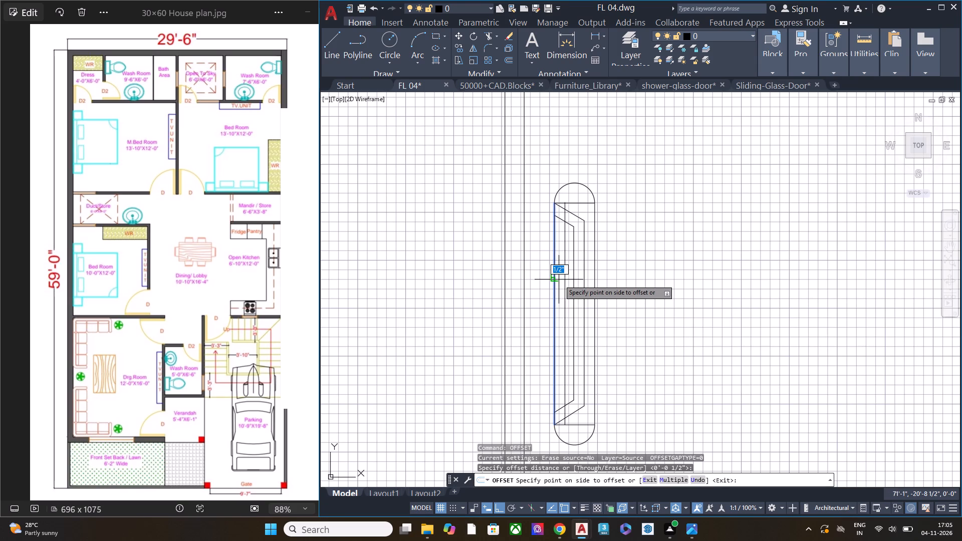
{"action": "scroll", "coordinate": [559, 280], "scroll_direction": "up", "scroll_amount": 2}
{"action": "left_click", "coordinate": [551, 281]}
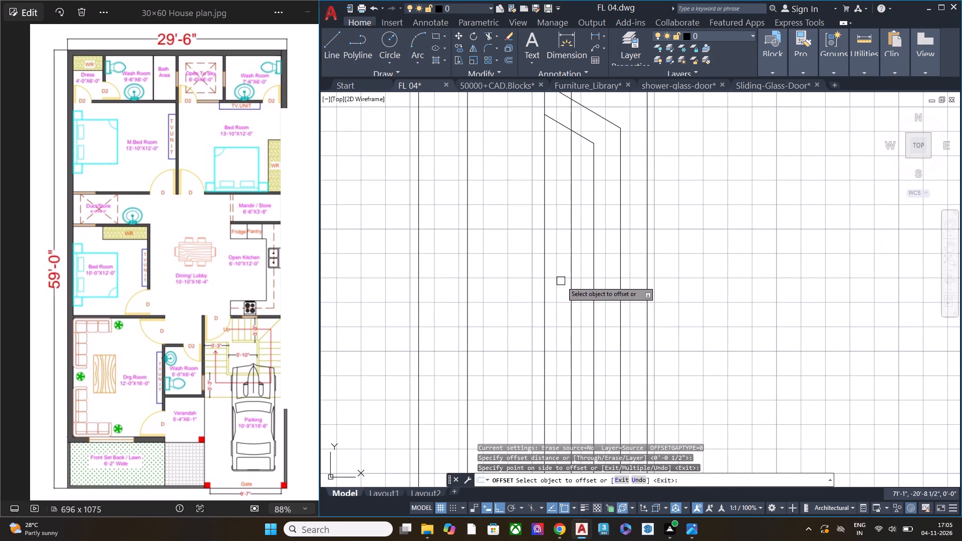
{"action": "left_click", "coordinate": [569, 272]}
{"action": "key", "text": "Escape"}
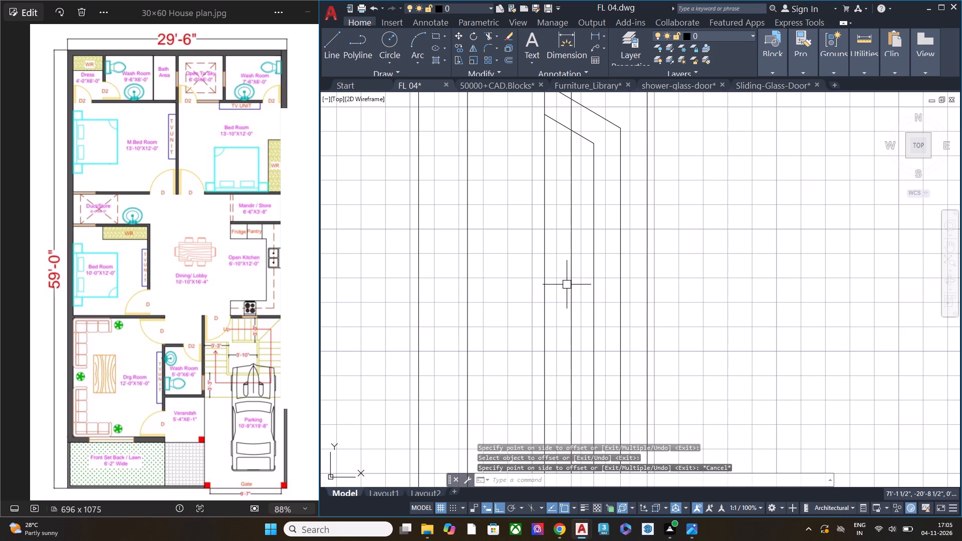
Move the new offset vertical line slightly to the left, closer to the handle's left edge.
{"action": "left_click", "coordinate": [571, 285]}
{"action": "type", "text": "m"}
{"action": "key", "text": "space"}
{"action": "left_click", "coordinate": [714, 264]}
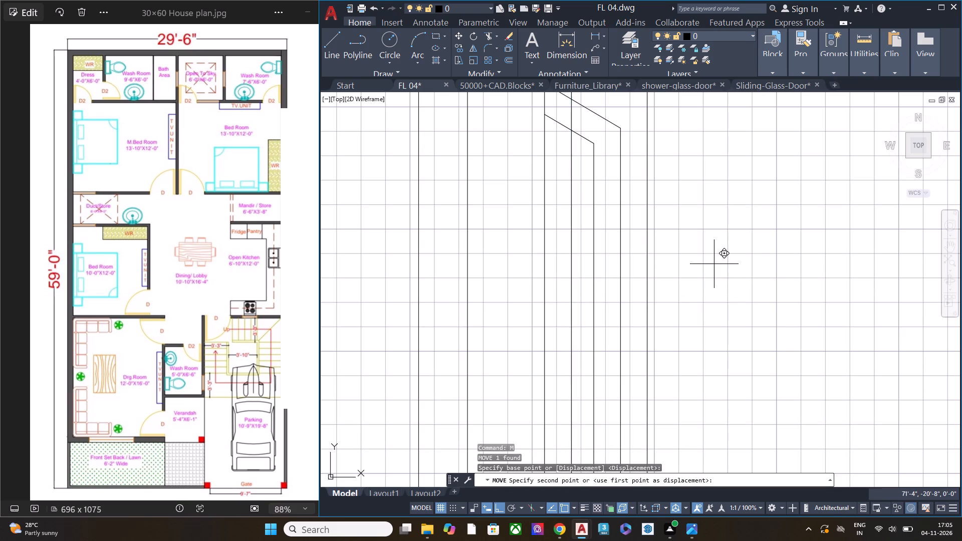
{"action": "left_click", "coordinate": [703, 264]}
{"action": "key", "text": "space"}
{"action": "scroll", "coordinate": [591, 272], "scroll_direction": "down", "scroll_amount": 1}
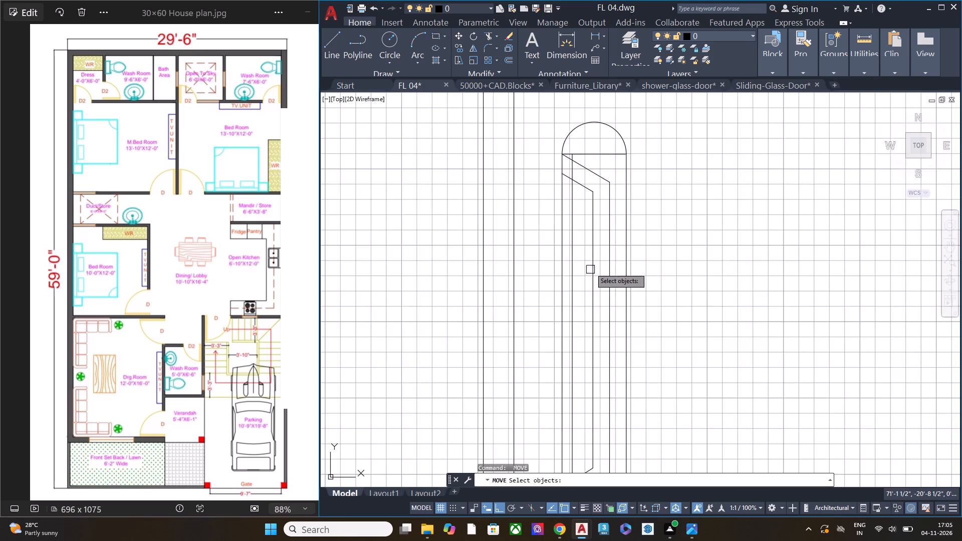
{"action": "middle_click_drag", "start_coordinate": [588, 252], "coordinate": [544, 260]}
{"action": "scroll", "coordinate": [536, 177], "scroll_direction": "up", "scroll_amount": 2}
{"action": "key", "text": "space"}
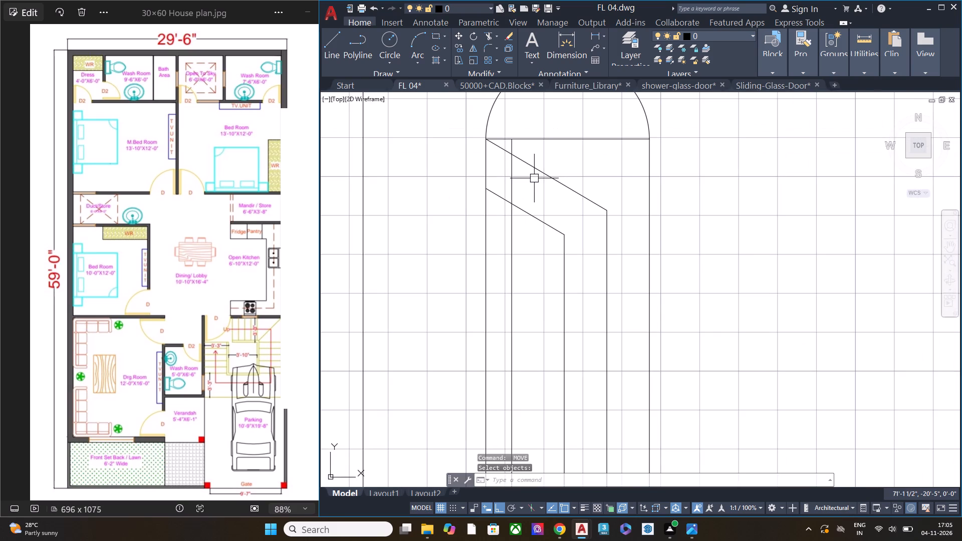
Trim the moved vertical line back to the inner diagonal at the handle's upper end.
{"action": "key", "text": "t"}
{"action": "type", "text": "r"}
{"action": "key", "text": "space"}
{"action": "scroll", "coordinate": [514, 148], "scroll_direction": "up", "scroll_amount": 2}
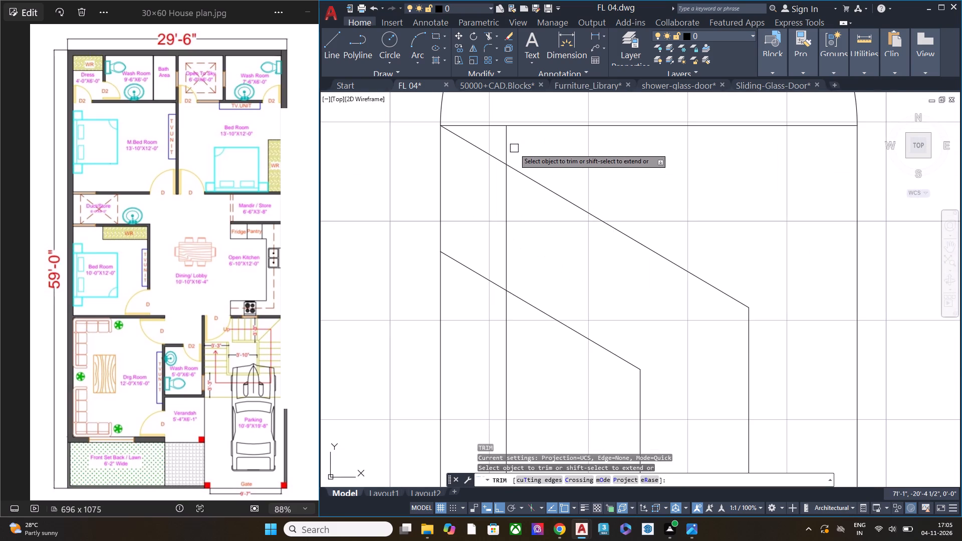
{"action": "left_click", "coordinate": [508, 148]}
{"action": "left_click", "coordinate": [505, 196]}
Trim the moved vertical line back to the inner diagonal at the handle's lower end.
{"action": "scroll", "coordinate": [514, 143], "scroll_direction": "down", "scroll_amount": 6}
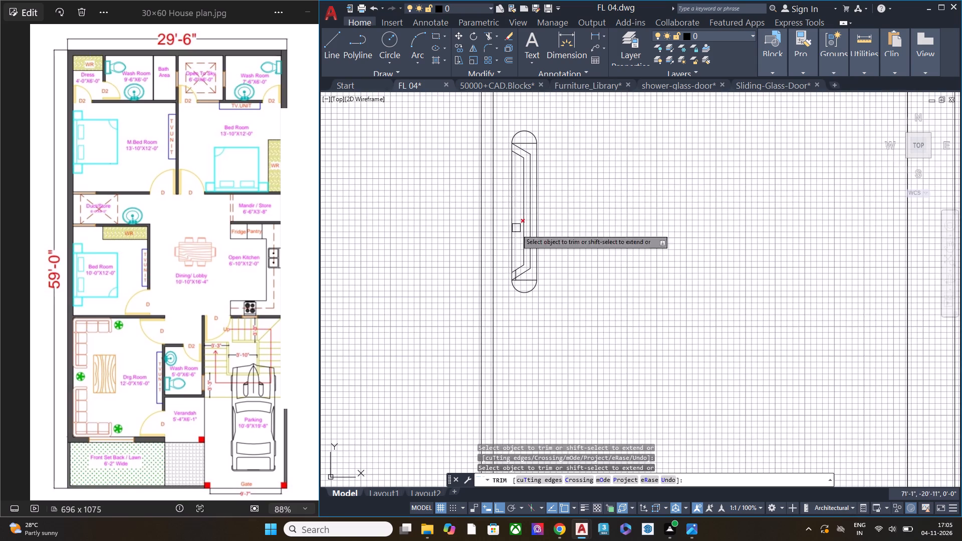
{"action": "scroll", "coordinate": [516, 248], "scroll_direction": "up", "scroll_amount": 4}
{"action": "middle_click_drag", "start_coordinate": [545, 356], "coordinate": [557, 203]}
{"action": "scroll", "coordinate": [520, 303], "scroll_direction": "up", "scroll_amount": 2}
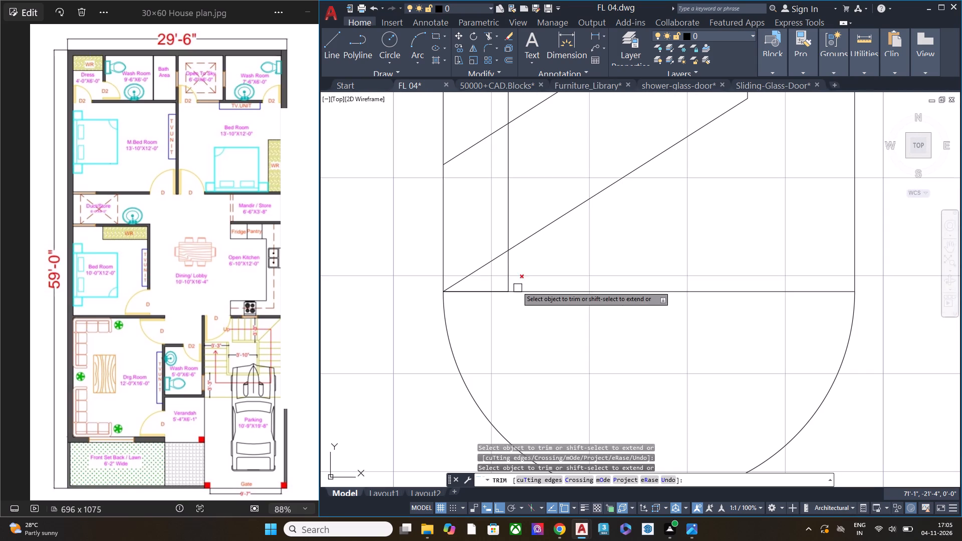
{"action": "left_click", "coordinate": [510, 277]}
{"action": "left_click", "coordinate": [508, 213]}
{"action": "scroll", "coordinate": [540, 247], "scroll_direction": "down", "scroll_amount": 2}
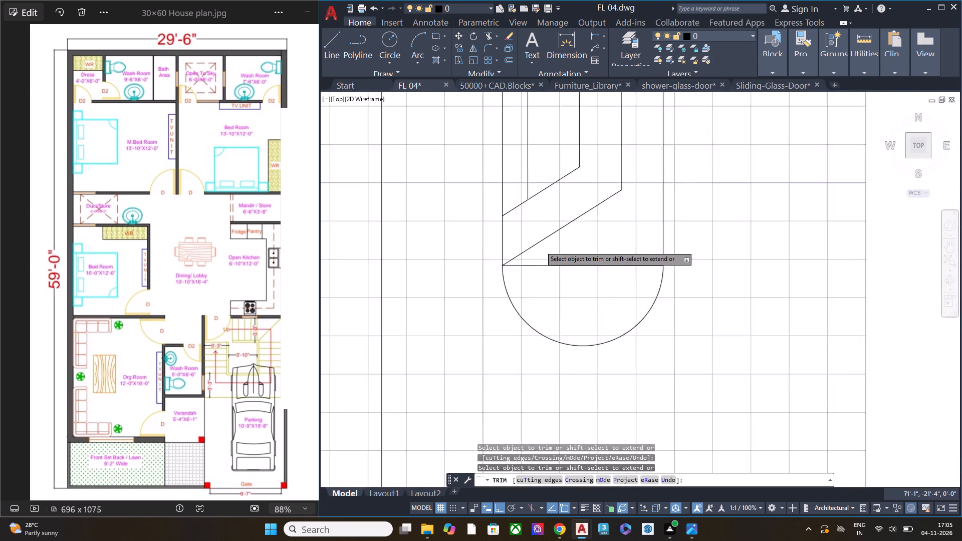
{"action": "scroll", "coordinate": [540, 253], "scroll_direction": "down", "scroll_amount": 3}
{"action": "middle_click_drag", "start_coordinate": [587, 231], "coordinate": [570, 393]}
{"action": "key", "text": "Escape"}
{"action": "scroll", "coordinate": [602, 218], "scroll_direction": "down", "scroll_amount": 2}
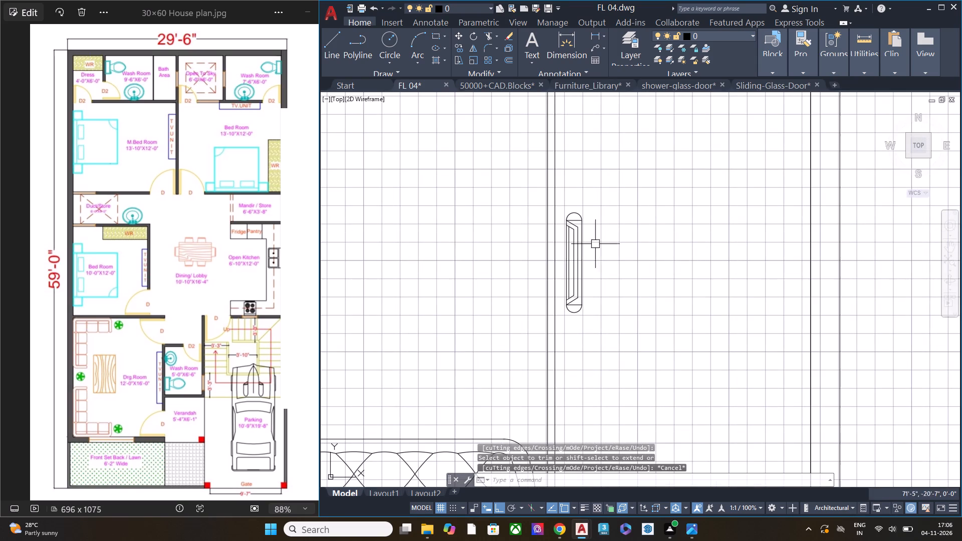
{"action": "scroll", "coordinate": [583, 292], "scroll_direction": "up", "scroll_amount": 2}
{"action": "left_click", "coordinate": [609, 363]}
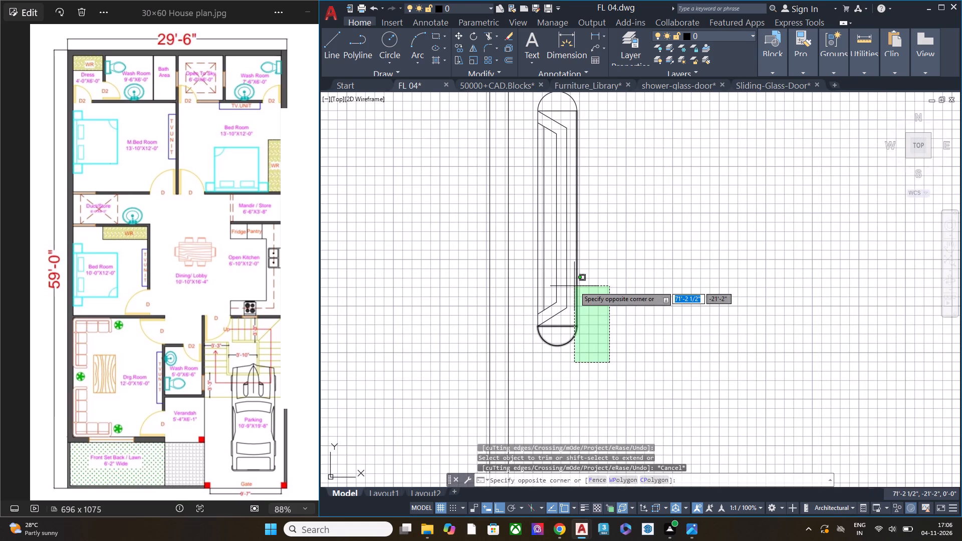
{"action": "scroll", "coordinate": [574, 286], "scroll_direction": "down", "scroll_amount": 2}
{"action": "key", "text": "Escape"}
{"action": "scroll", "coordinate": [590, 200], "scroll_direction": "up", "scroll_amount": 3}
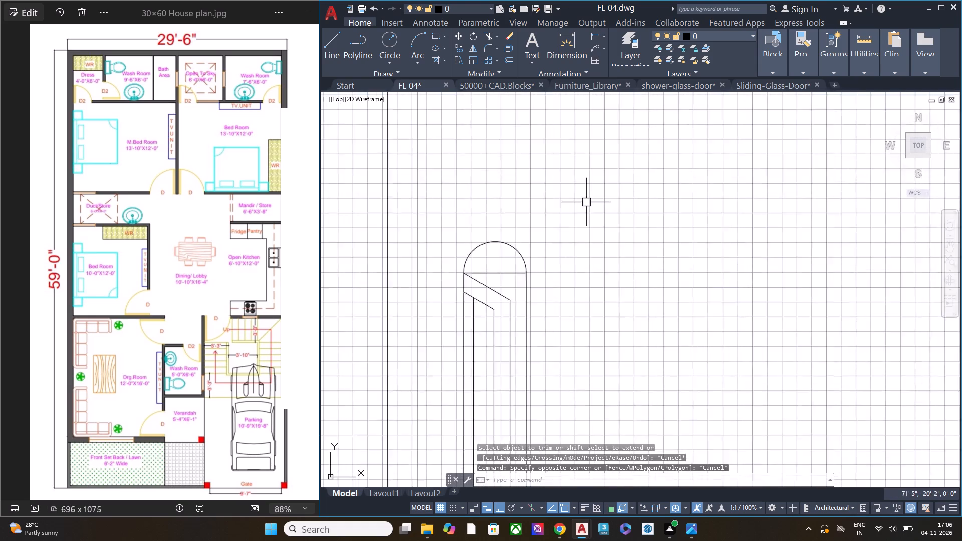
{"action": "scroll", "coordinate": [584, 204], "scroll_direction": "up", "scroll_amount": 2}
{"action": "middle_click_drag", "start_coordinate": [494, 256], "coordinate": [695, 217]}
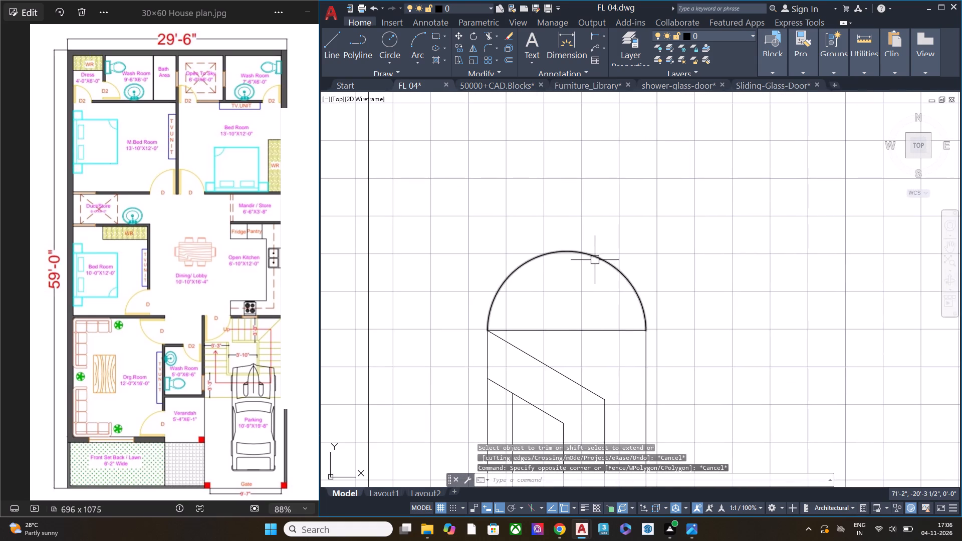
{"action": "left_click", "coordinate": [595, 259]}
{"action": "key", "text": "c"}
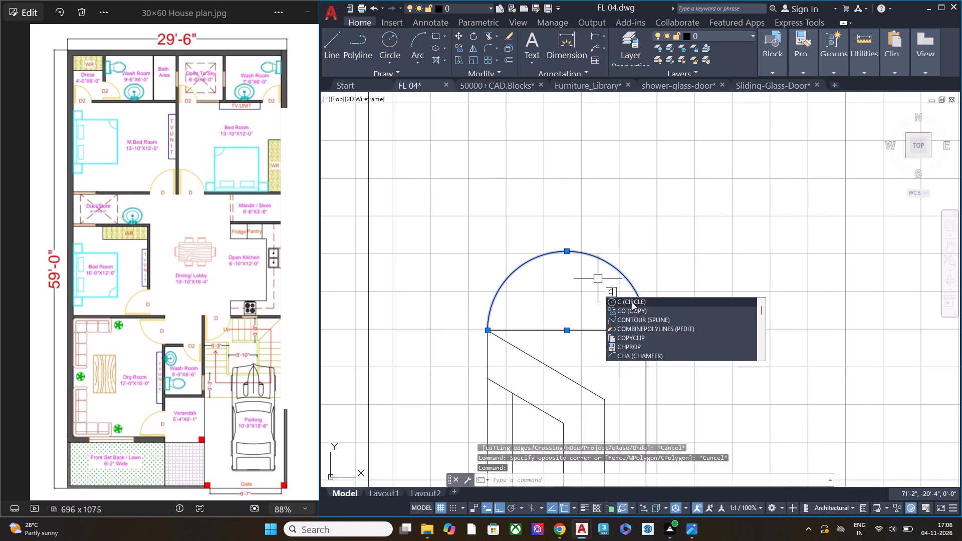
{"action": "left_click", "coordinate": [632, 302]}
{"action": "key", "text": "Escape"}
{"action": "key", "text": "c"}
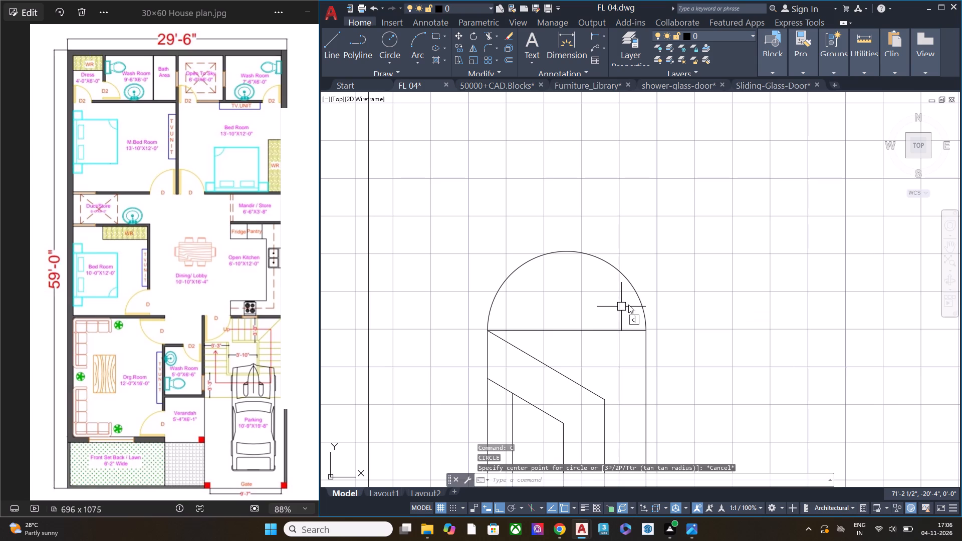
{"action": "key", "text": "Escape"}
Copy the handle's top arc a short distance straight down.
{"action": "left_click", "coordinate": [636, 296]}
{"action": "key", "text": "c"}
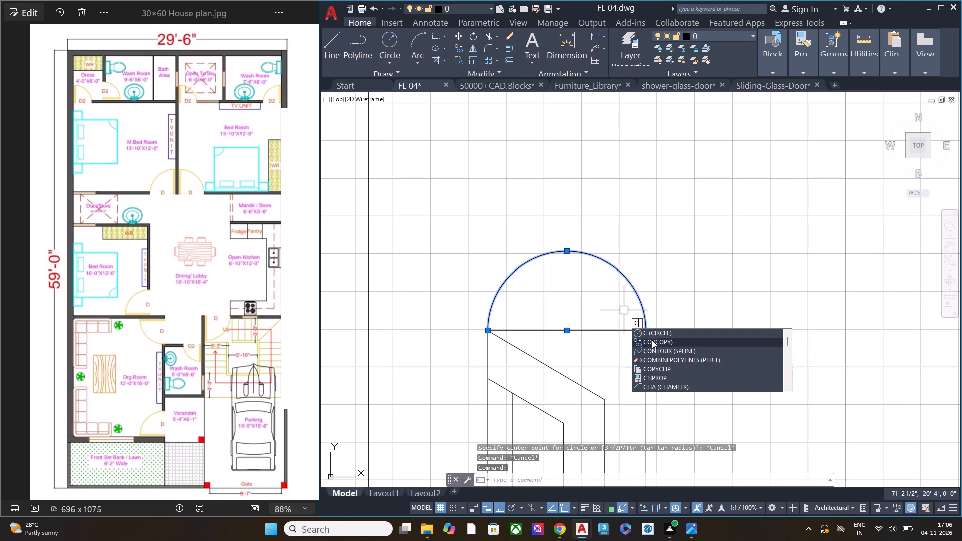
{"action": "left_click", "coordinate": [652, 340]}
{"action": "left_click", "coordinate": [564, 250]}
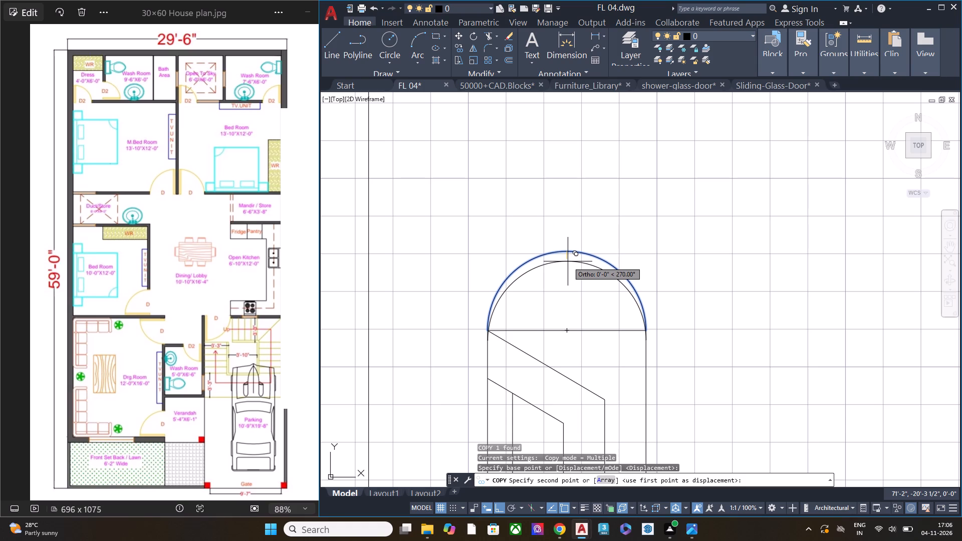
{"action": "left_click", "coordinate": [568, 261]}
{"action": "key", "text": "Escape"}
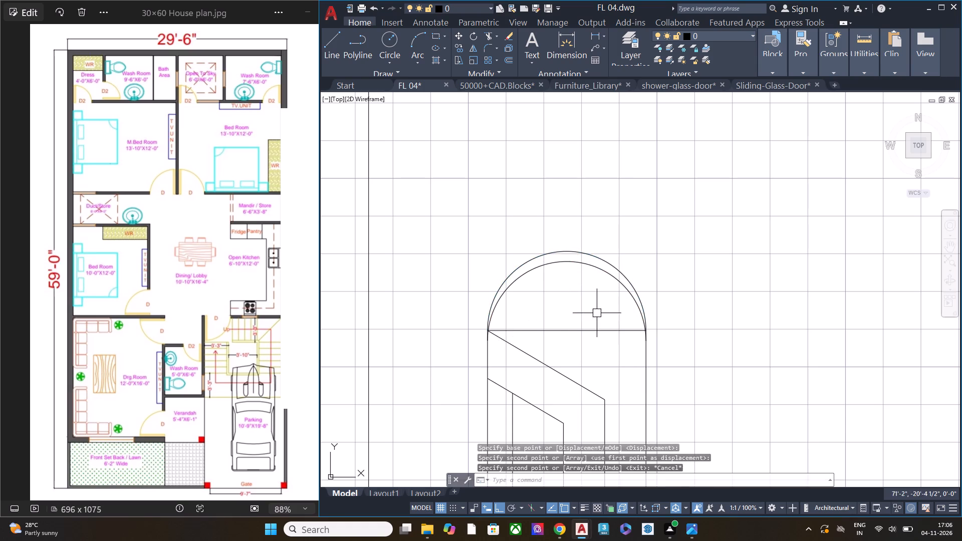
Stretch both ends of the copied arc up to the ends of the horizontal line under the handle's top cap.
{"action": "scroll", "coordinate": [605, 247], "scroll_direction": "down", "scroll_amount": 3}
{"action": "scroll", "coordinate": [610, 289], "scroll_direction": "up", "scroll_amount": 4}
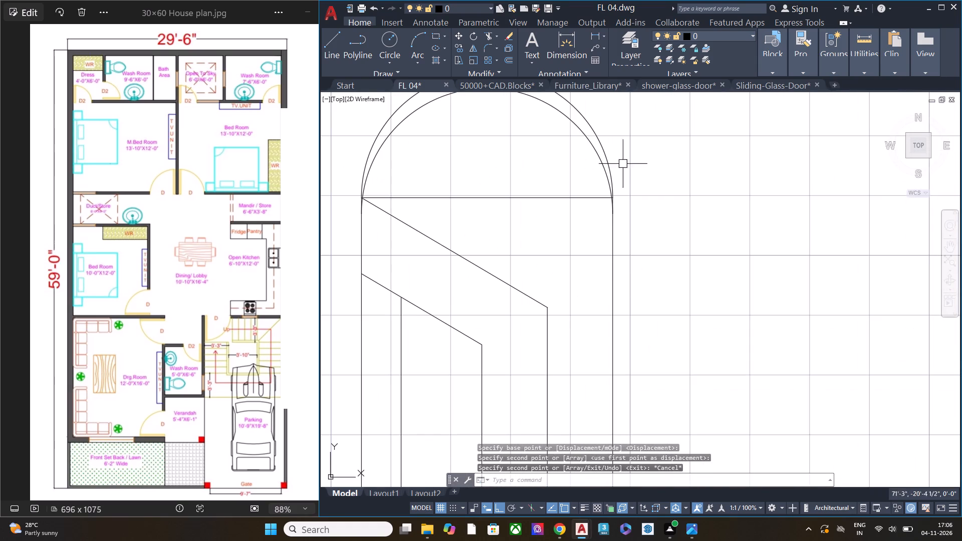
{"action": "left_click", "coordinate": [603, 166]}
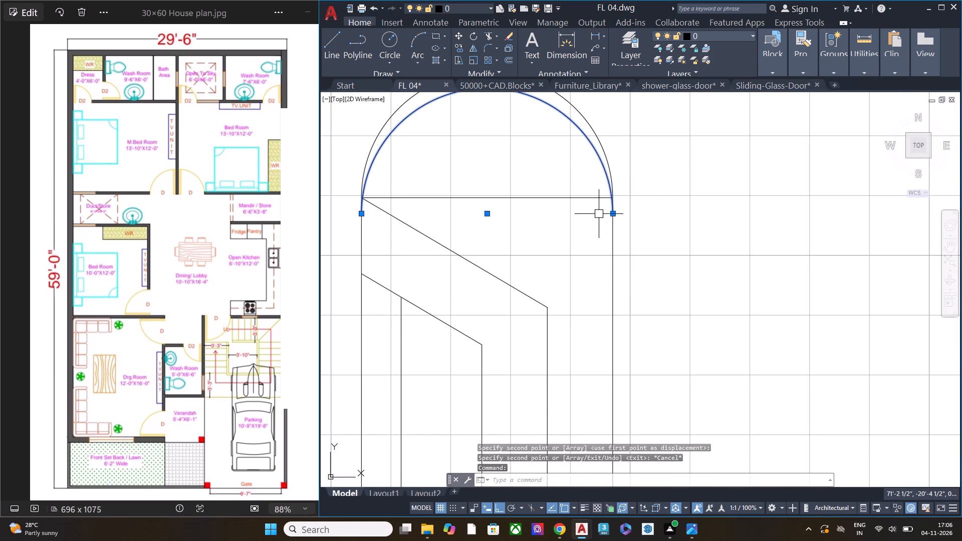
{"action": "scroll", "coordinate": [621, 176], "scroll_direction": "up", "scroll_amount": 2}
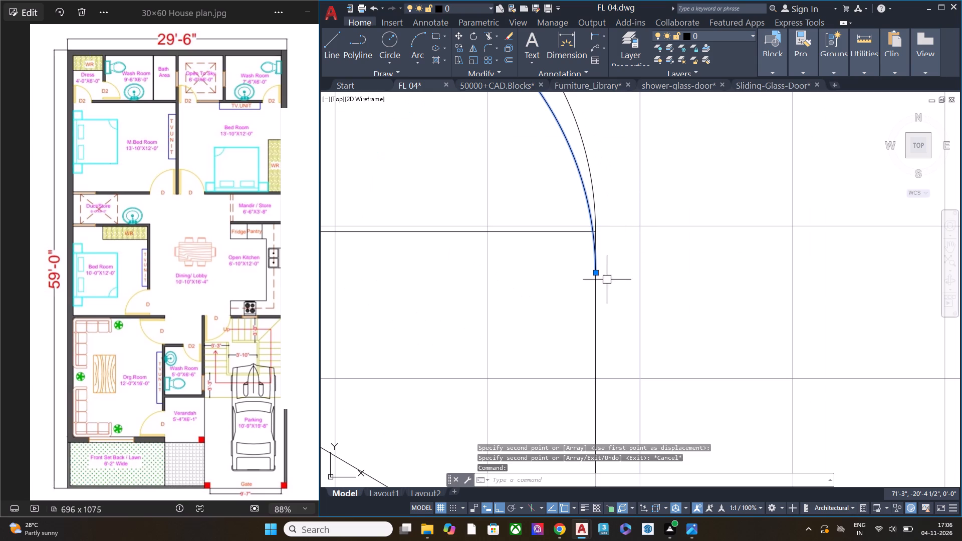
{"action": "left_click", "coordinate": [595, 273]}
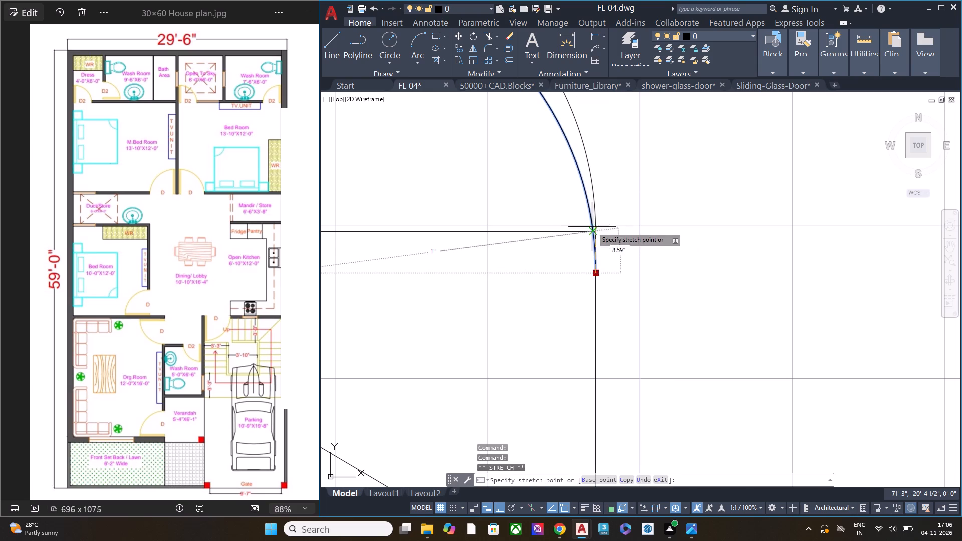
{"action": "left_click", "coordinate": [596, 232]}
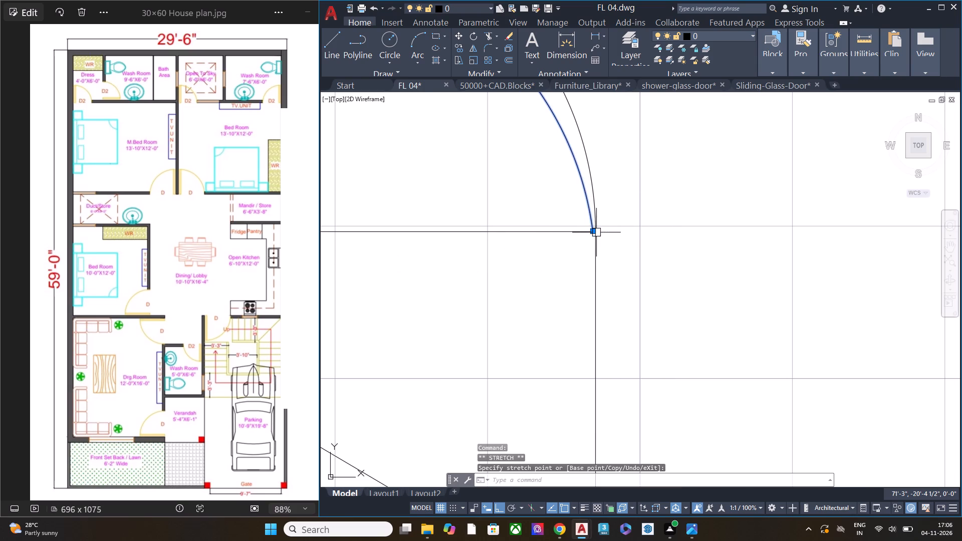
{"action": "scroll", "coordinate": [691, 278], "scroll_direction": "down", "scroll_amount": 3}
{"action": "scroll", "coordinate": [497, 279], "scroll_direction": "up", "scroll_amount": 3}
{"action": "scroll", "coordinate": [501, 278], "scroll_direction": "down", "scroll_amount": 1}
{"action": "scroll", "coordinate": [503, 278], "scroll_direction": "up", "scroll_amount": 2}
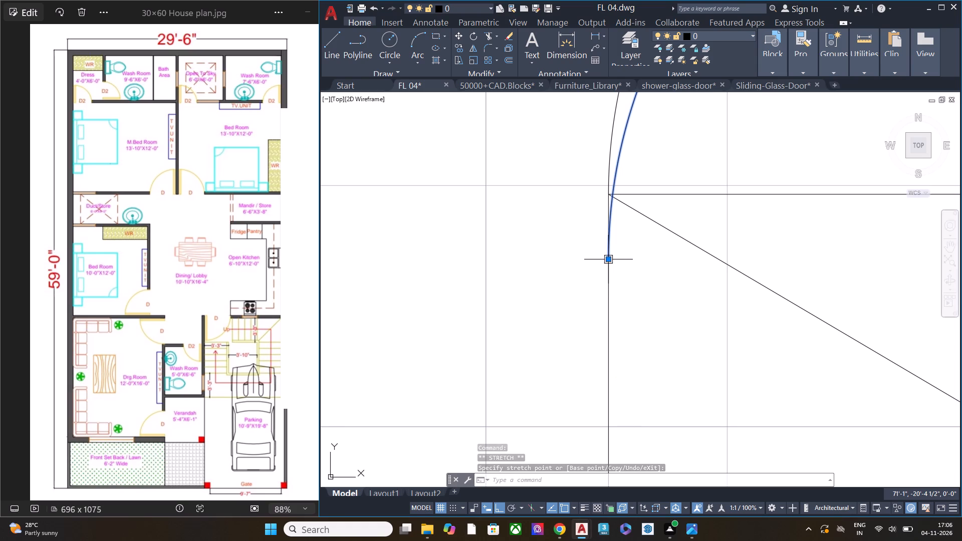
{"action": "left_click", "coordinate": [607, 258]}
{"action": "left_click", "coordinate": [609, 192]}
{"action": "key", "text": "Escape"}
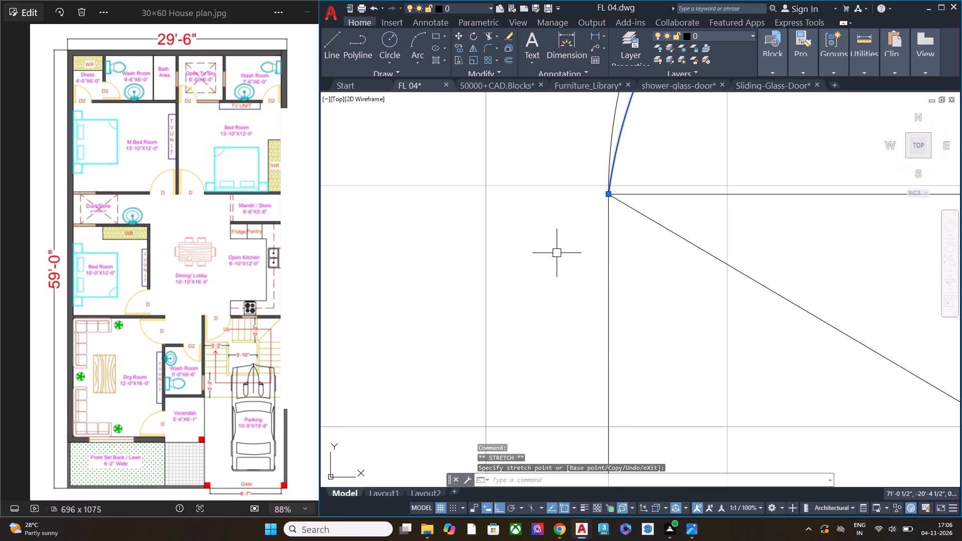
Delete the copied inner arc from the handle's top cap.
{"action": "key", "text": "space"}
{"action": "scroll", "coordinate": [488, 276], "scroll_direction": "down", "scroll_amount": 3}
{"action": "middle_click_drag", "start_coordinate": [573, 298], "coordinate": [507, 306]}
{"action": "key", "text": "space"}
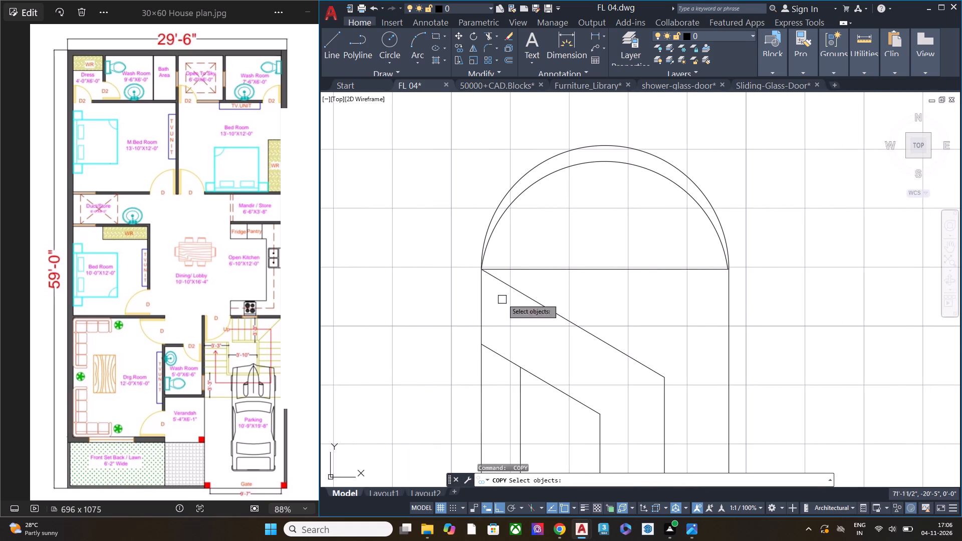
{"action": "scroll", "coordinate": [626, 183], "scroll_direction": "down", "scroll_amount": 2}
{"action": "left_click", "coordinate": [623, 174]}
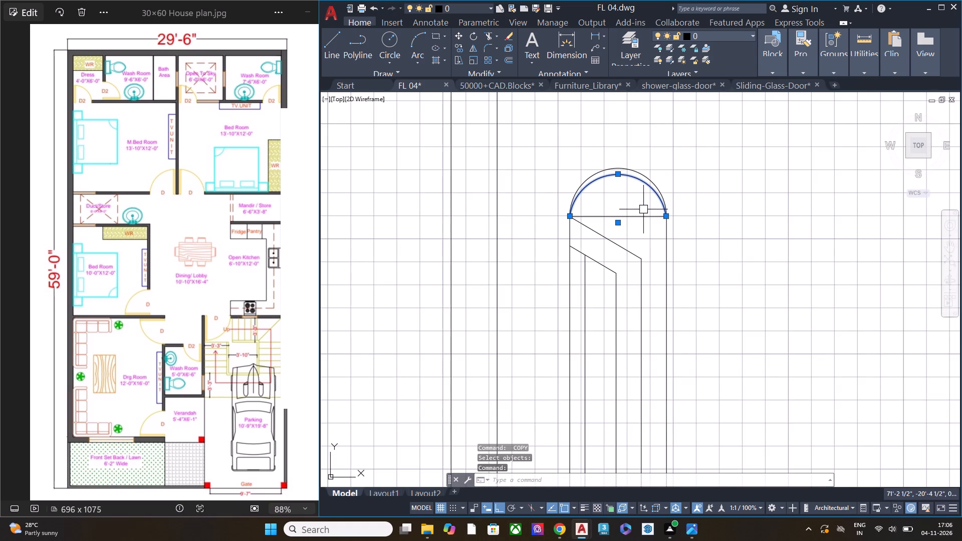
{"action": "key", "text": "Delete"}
Save the drawing.
{"action": "scroll", "coordinate": [631, 213], "scroll_direction": "down", "scroll_amount": 1}
{"action": "key", "text": "ctrl+s"}
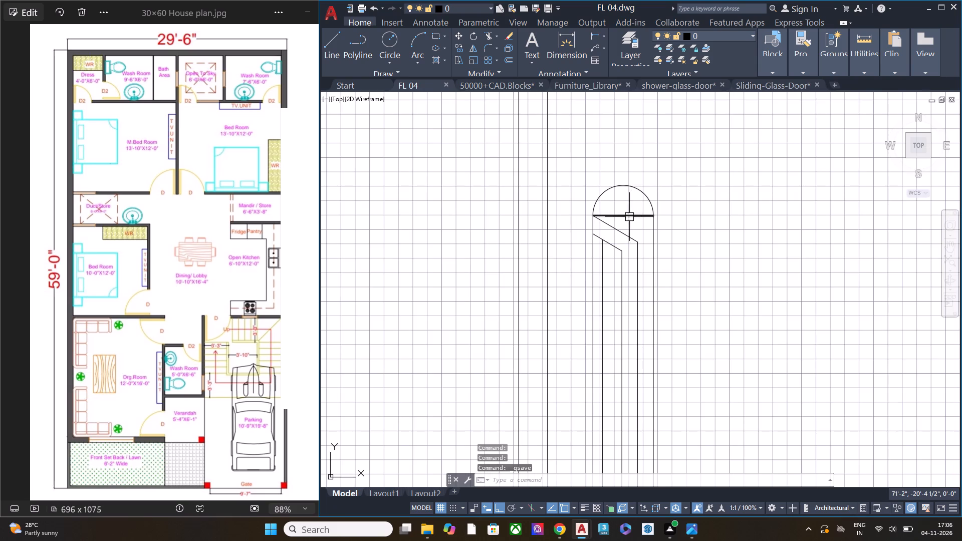
Group all the parts of the capsule door handle into one object with the Group command.
{"action": "scroll", "coordinate": [619, 205], "scroll_direction": "down", "scroll_amount": 3}
{"action": "scroll", "coordinate": [611, 199], "scroll_direction": "up", "scroll_amount": 1}
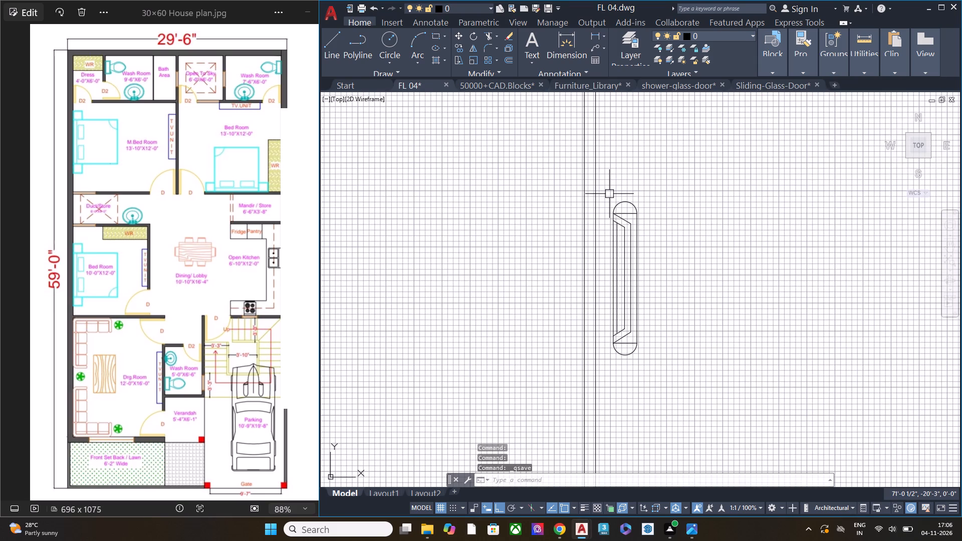
{"action": "left_click", "coordinate": [607, 194]}
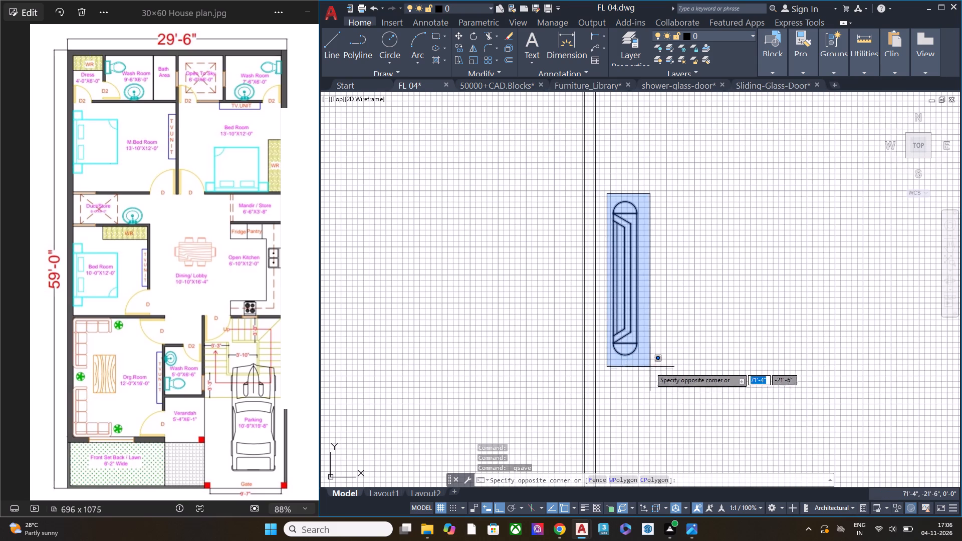
{"action": "left_click", "coordinate": [649, 374]}
{"action": "left_click", "coordinate": [605, 193]}
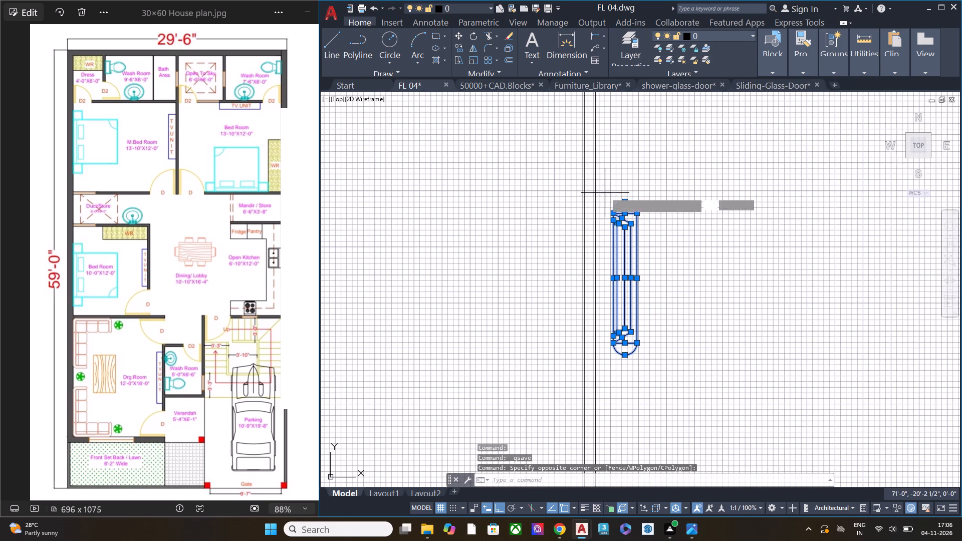
{"action": "left_click", "coordinate": [650, 366]}
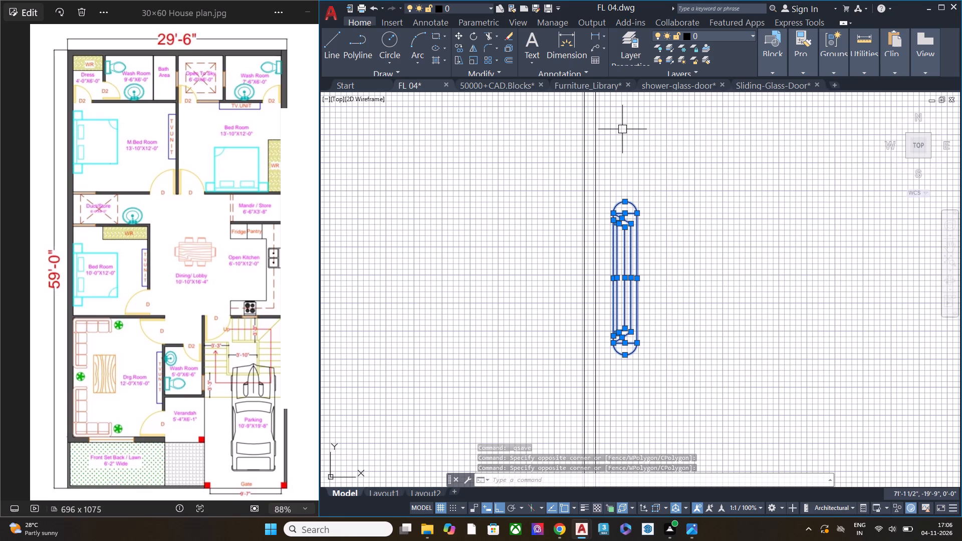
{"action": "type", "text": "gro"}
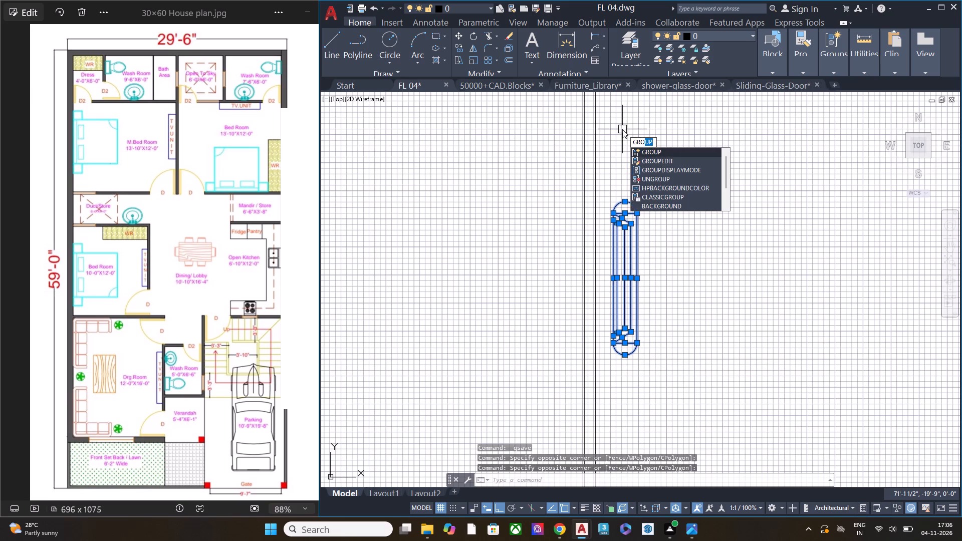
{"action": "type", "text": "up"}
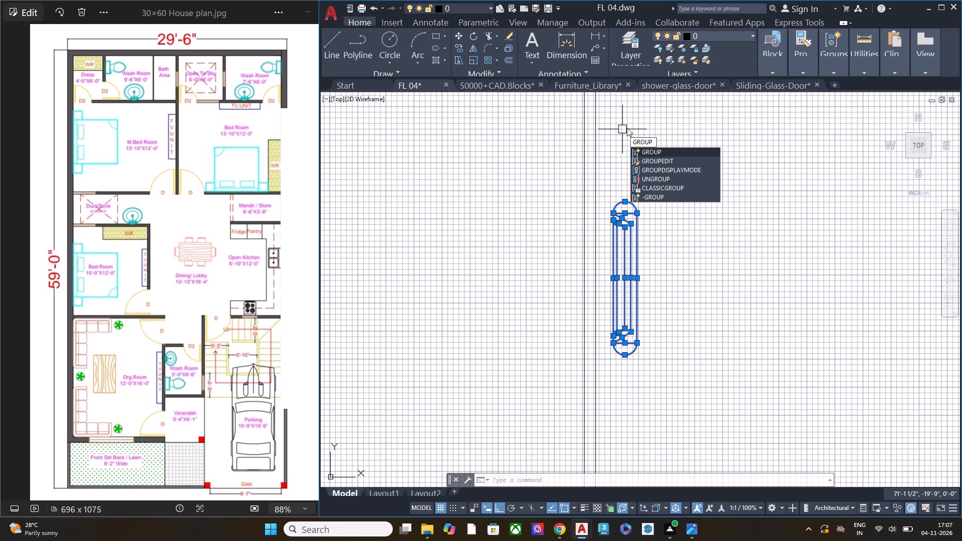
{"action": "key", "text": "Return"}
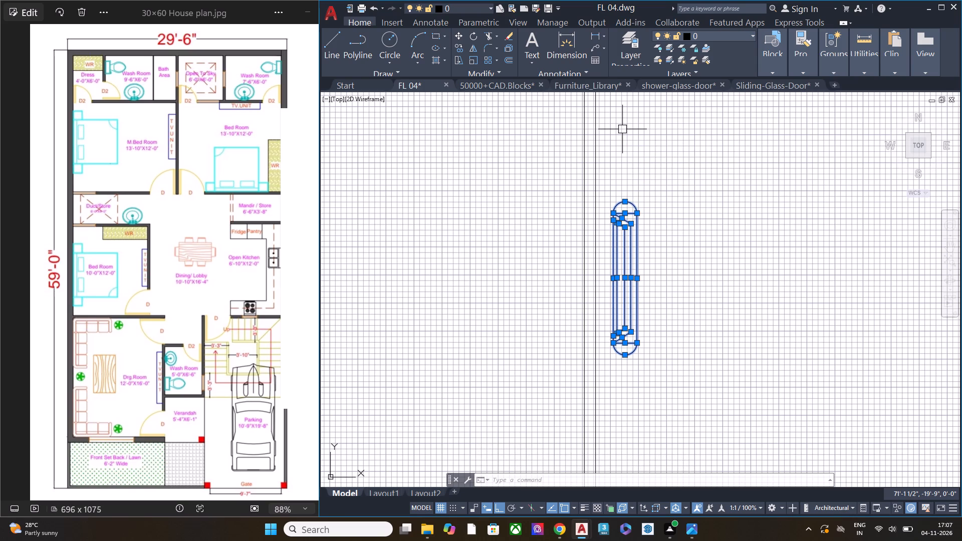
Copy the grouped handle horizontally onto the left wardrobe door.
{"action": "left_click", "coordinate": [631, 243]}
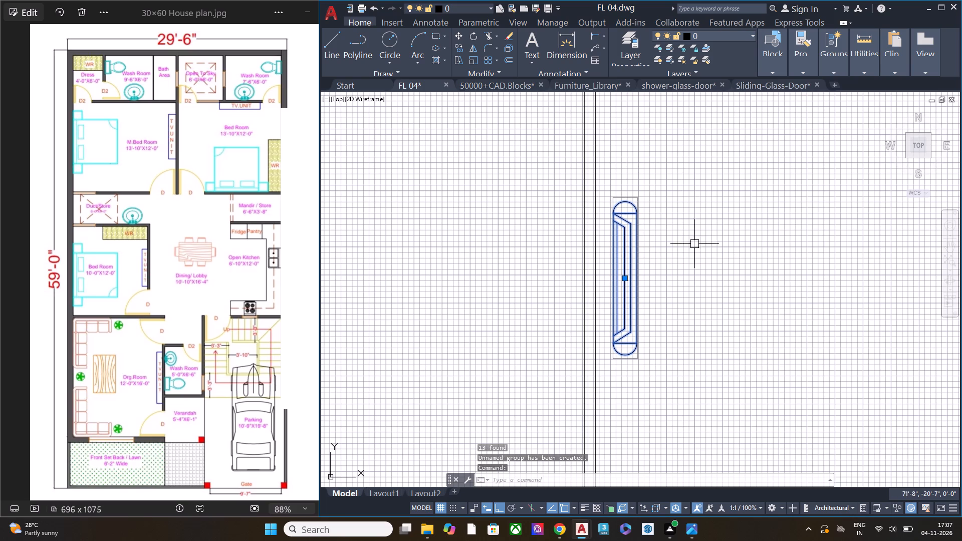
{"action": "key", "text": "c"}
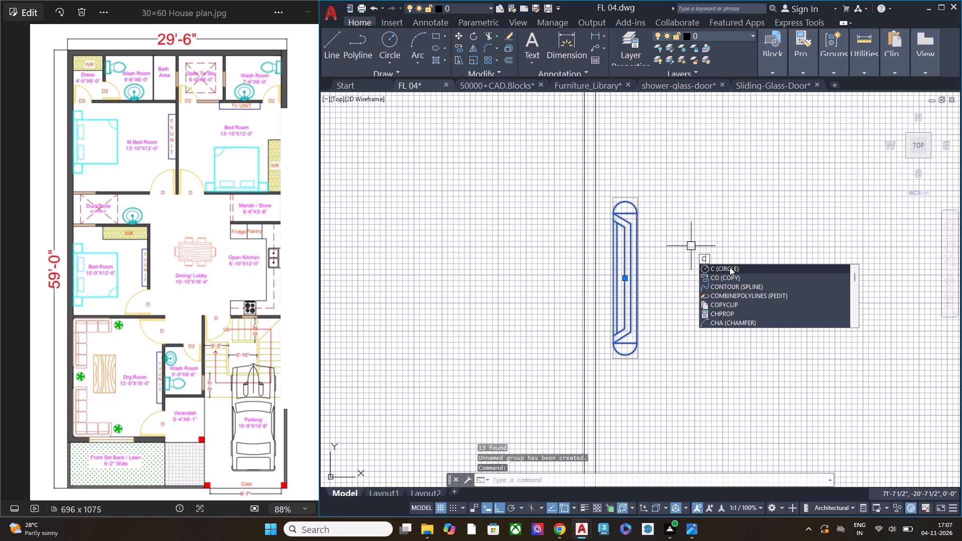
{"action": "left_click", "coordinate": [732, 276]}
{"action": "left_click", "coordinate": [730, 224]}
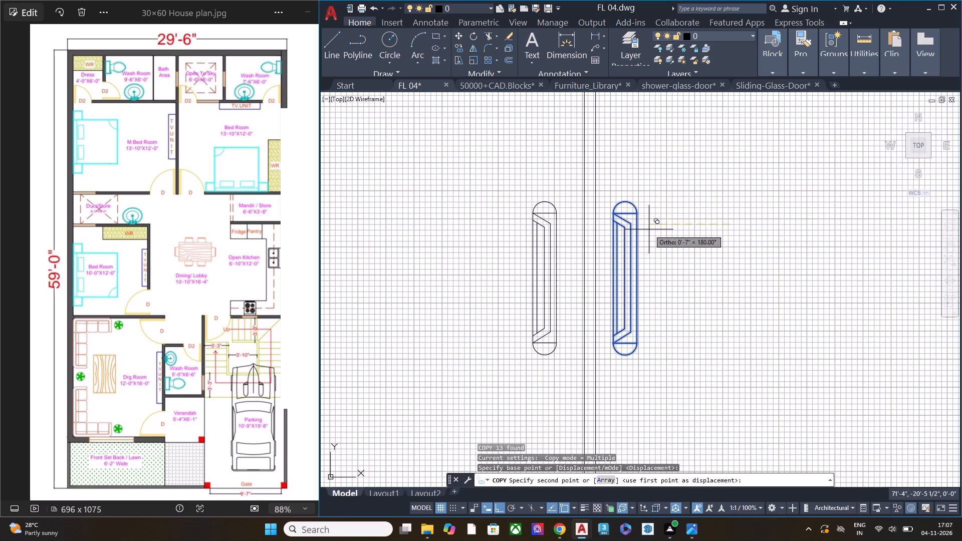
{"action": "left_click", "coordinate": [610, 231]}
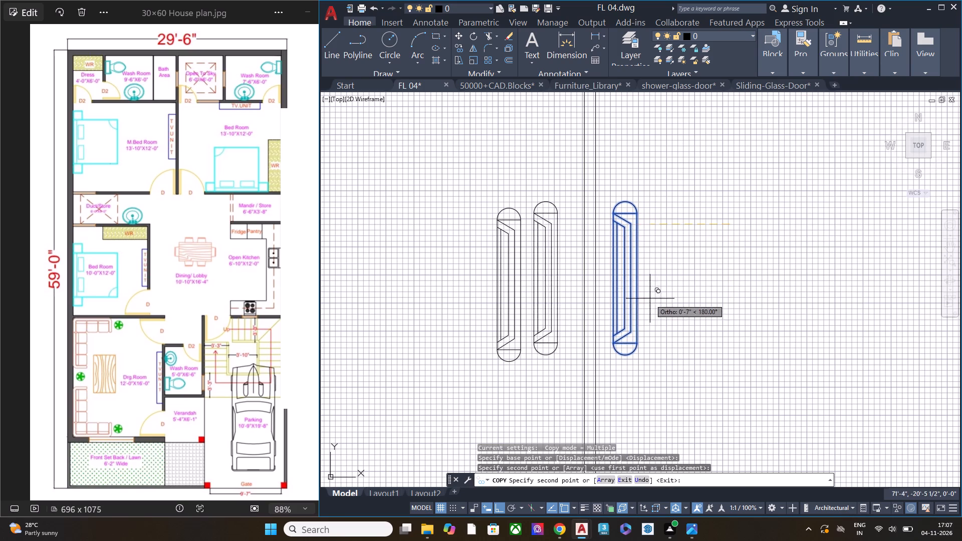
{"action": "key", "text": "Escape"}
Move the original handle on the right wardrobe door a short distance horizontally away from the line between the doors.
{"action": "left_click", "coordinate": [656, 379]}
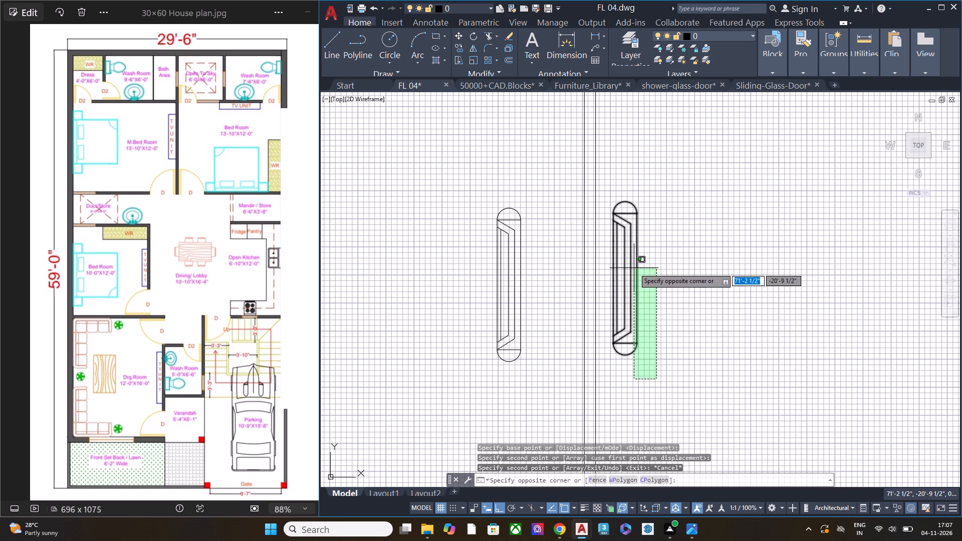
{"action": "left_click", "coordinate": [634, 268]}
{"action": "key", "text": "m"}
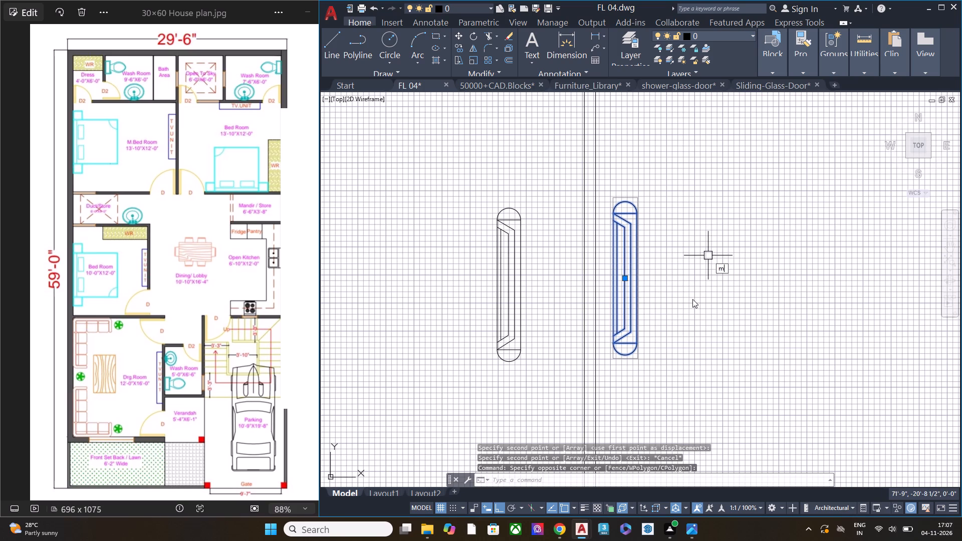
{"action": "key", "text": "space"}
{"action": "left_click", "coordinate": [683, 340]}
{"action": "left_click", "coordinate": [738, 340]}
{"action": "key", "text": "Escape"}
{"action": "key", "text": "space"}
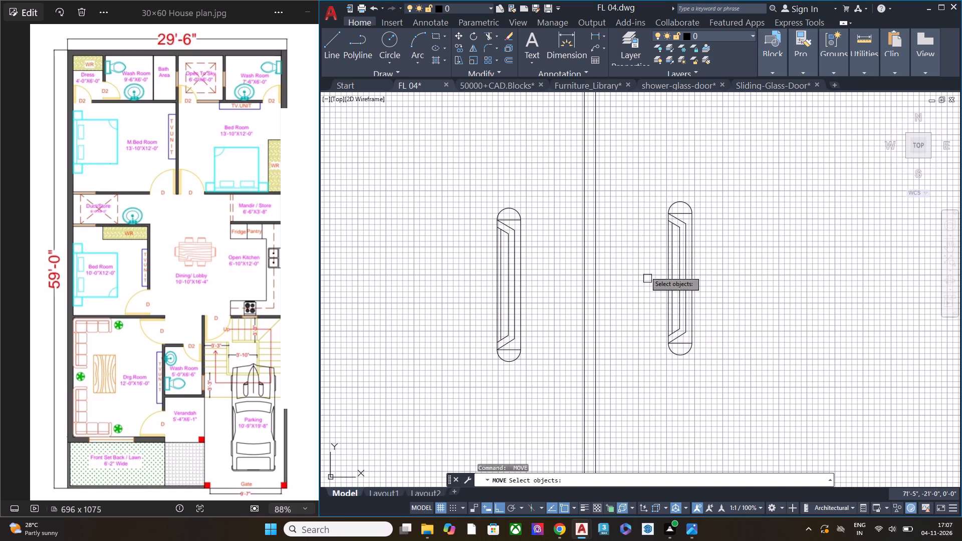
{"action": "scroll", "coordinate": [645, 265], "scroll_direction": "down", "scroll_amount": 2}
{"action": "middle_click_drag", "start_coordinate": [654, 330], "coordinate": [622, 263]}
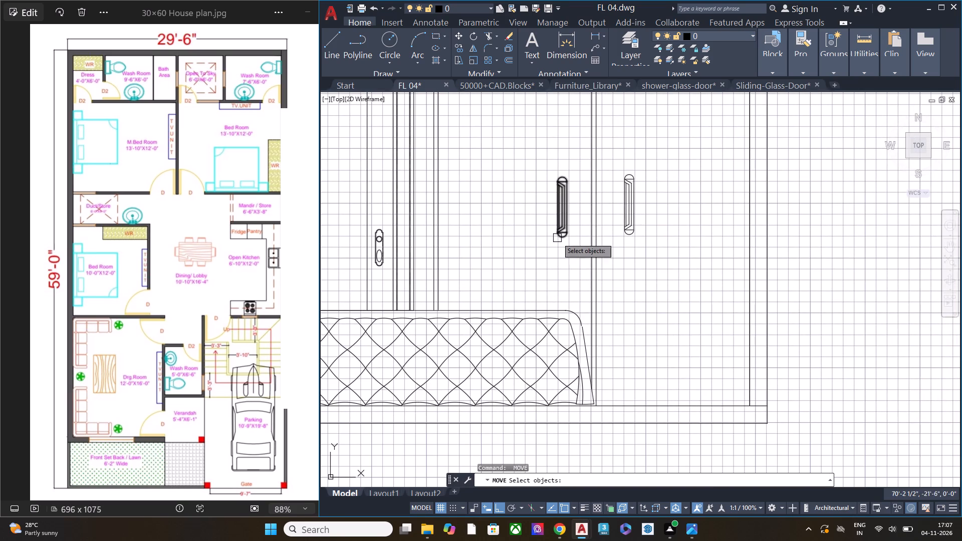
{"action": "key", "text": "Escape"}
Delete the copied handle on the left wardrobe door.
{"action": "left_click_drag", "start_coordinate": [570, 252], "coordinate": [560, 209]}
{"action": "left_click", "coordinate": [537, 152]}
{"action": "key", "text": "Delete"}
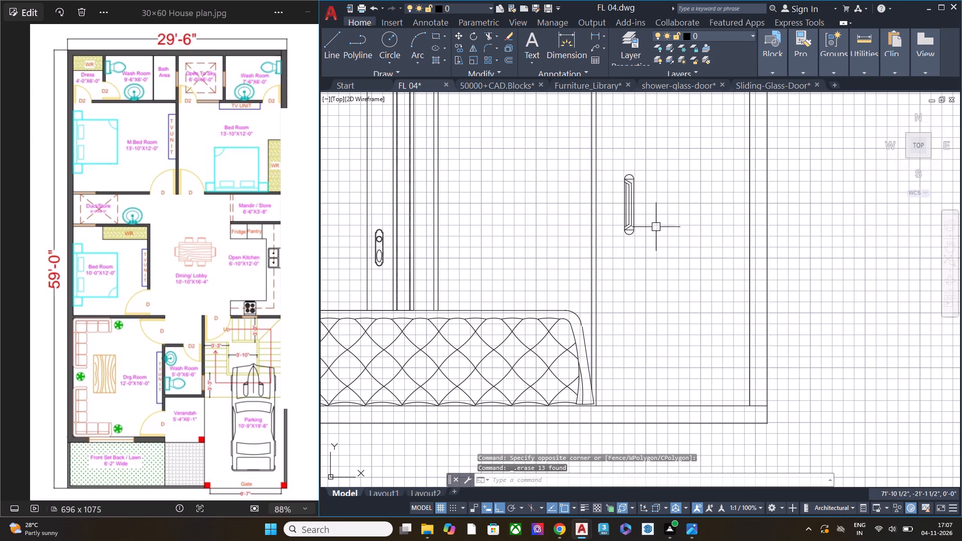
Copy the right door's handle about 1'-3" horizontally onto the left wardrobe door.
{"action": "left_click", "coordinate": [658, 253]}
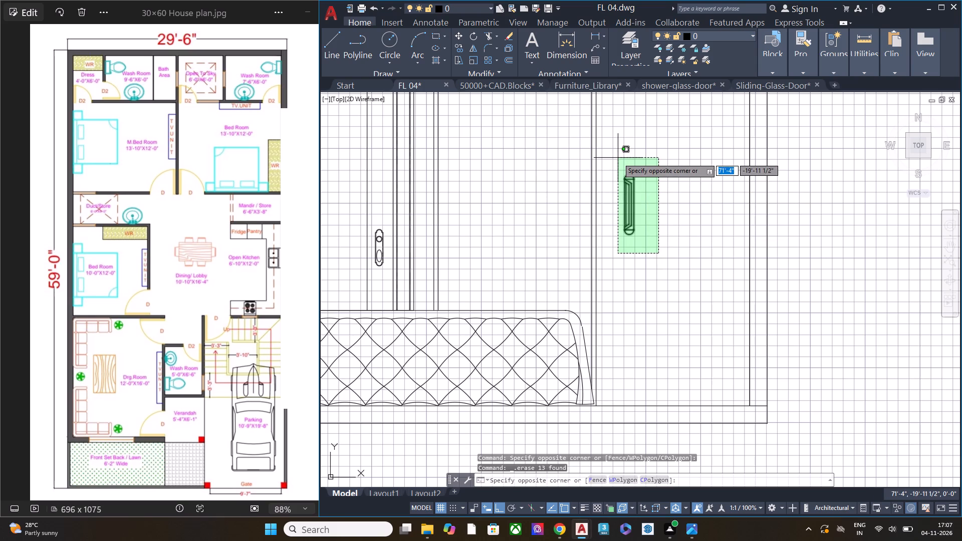
{"action": "left_click", "coordinate": [618, 158]}
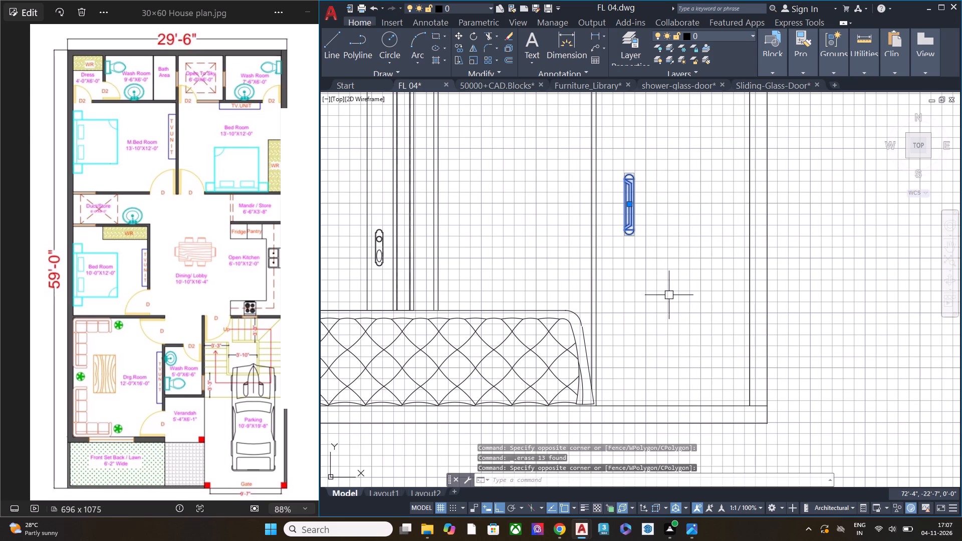
{"action": "key", "text": "c"}
{"action": "left_click", "coordinate": [715, 328]}
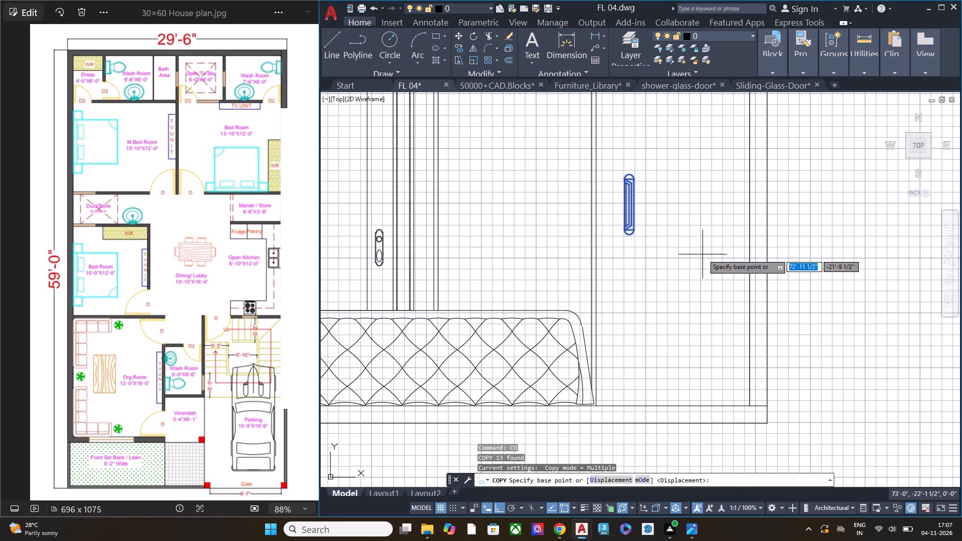
{"action": "left_click", "coordinate": [702, 253]}
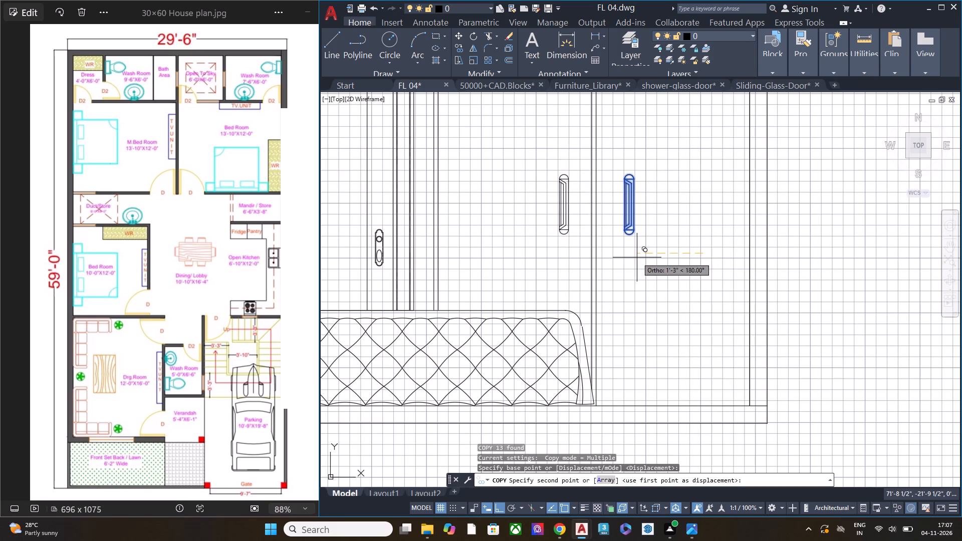
{"action": "left_click", "coordinate": [633, 257]}
{"action": "key", "text": "space"}
Move the left door's handle a few inches horizontally toward the line between the two wardrobe doors.
{"action": "scroll", "coordinate": [561, 179], "scroll_direction": "up", "scroll_amount": 1}
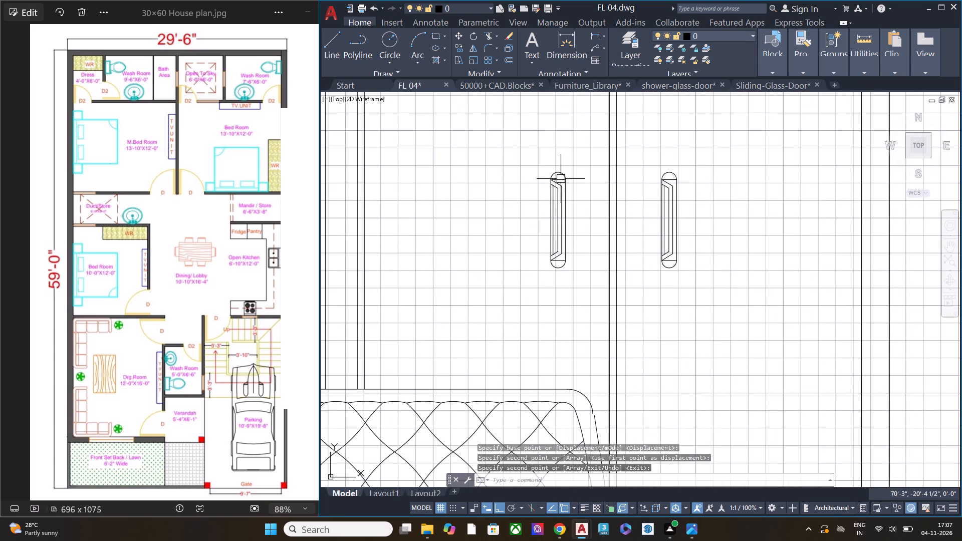
{"action": "scroll", "coordinate": [561, 179], "scroll_direction": "up", "scroll_amount": 1}
{"action": "left_click", "coordinate": [591, 332]}
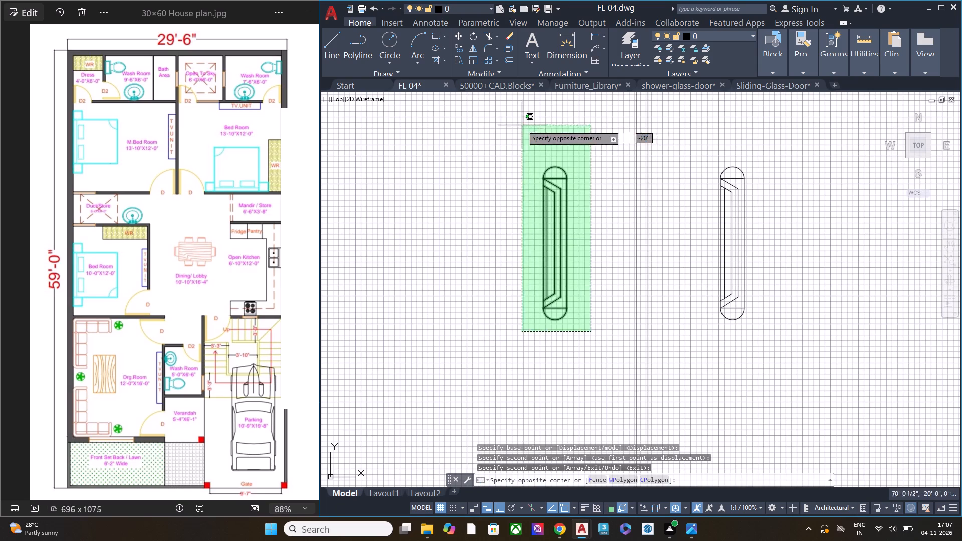
{"action": "left_click", "coordinate": [518, 123]}
{"action": "key", "text": "m"}
{"action": "key", "text": "space"}
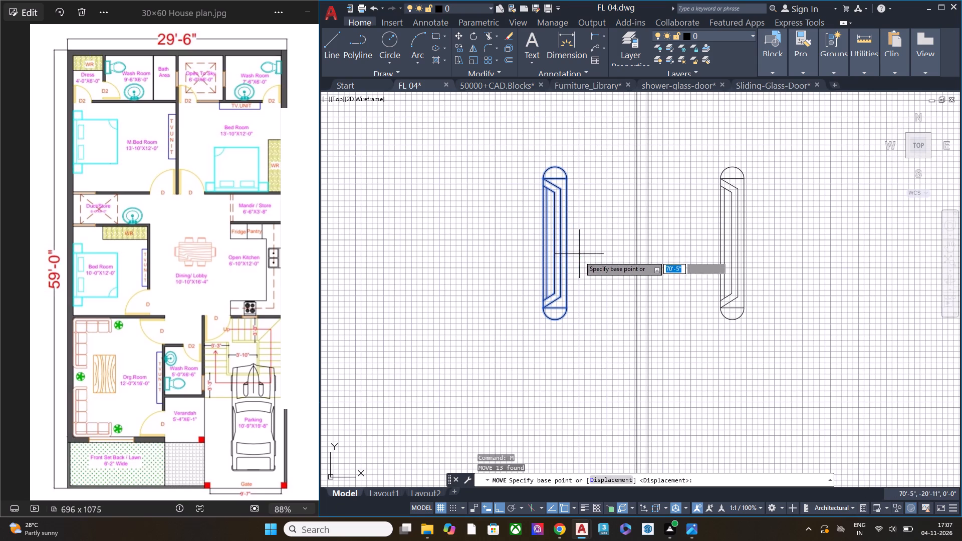
{"action": "scroll", "coordinate": [627, 248], "scroll_direction": "down", "scroll_amount": 4}
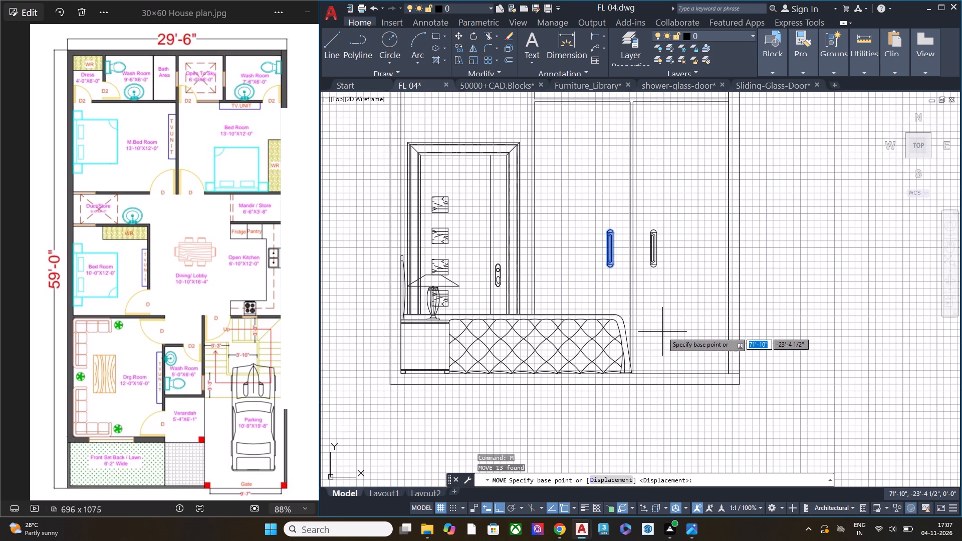
{"action": "left_click", "coordinate": [659, 300]}
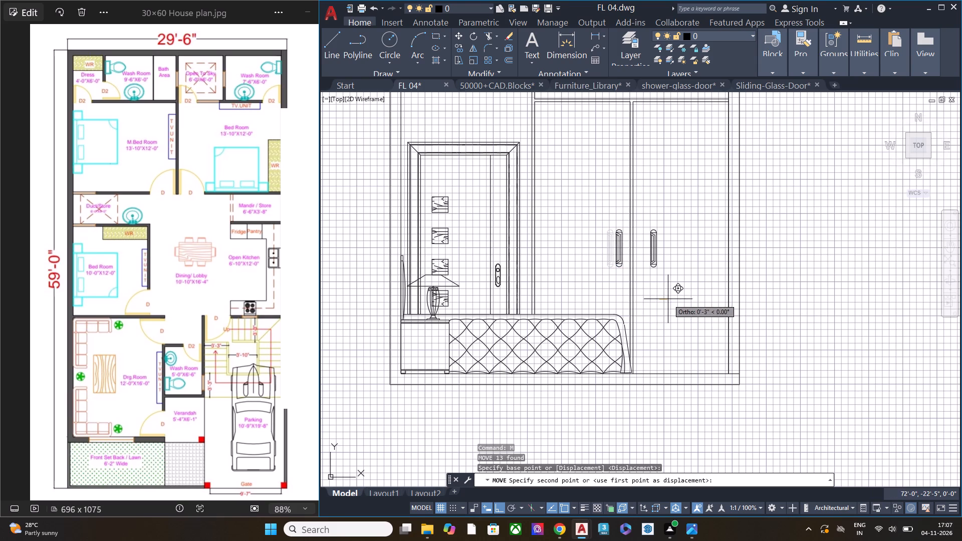
{"action": "left_click", "coordinate": [671, 298]}
{"action": "key", "text": "Escape"}
{"action": "key", "text": "space"}
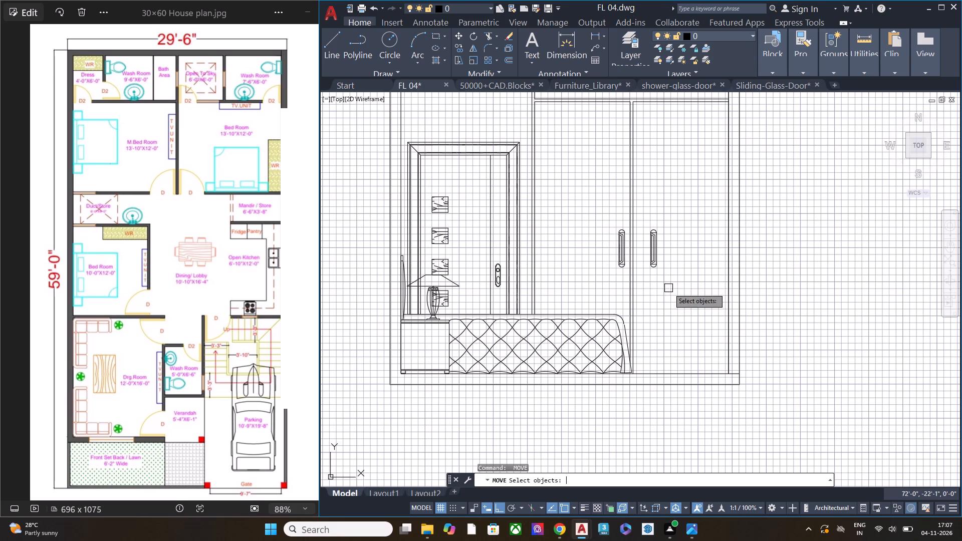
{"action": "left_click_drag", "start_coordinate": [668, 288], "coordinate": [668, 282]}
{"action": "key", "text": "Escape"}
Move the right door's handle about 4" horizontally toward the line between the two wardrobe doors.
{"action": "left_click", "coordinate": [646, 223]}
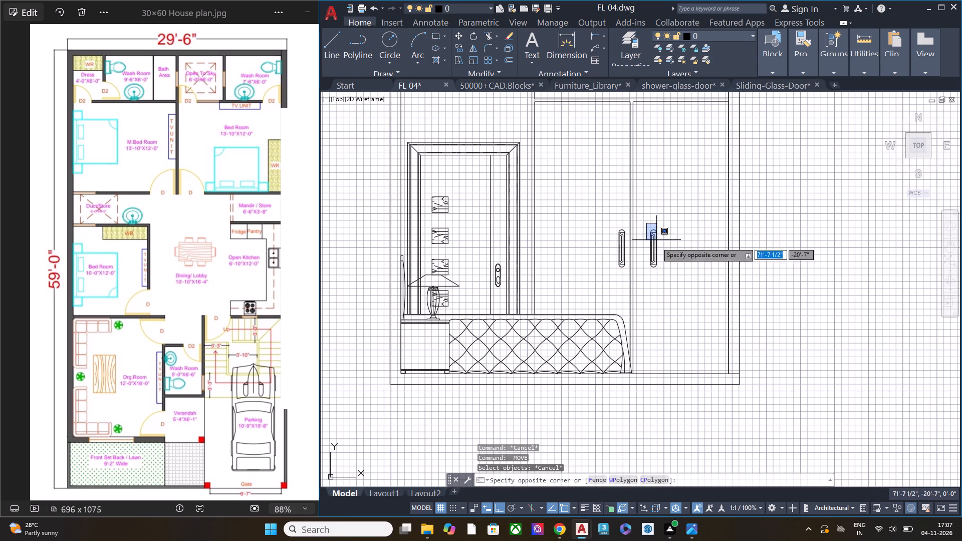
{"action": "left_click", "coordinate": [665, 278]}
{"action": "type", "text": "m"}
{"action": "key", "text": "space"}
{"action": "left_click", "coordinate": [688, 297]}
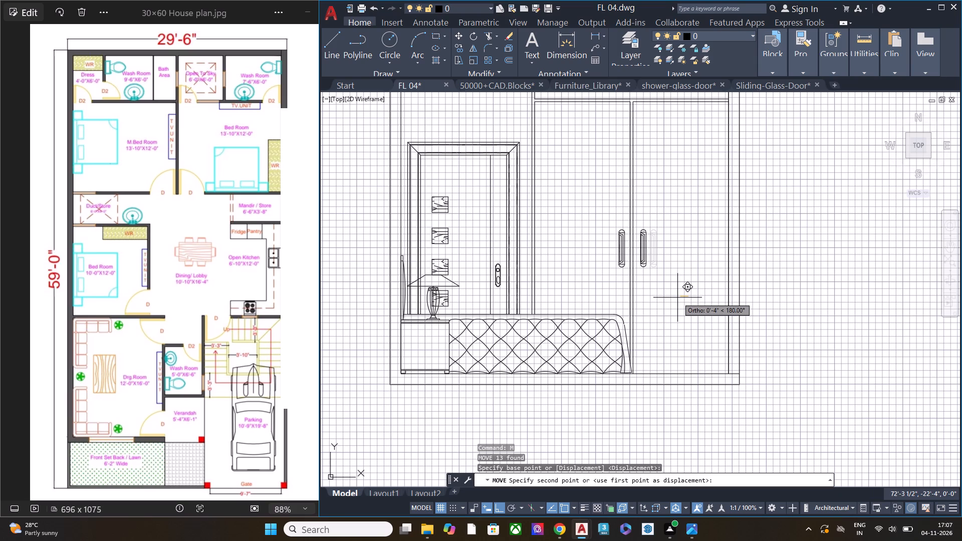
{"action": "left_click", "coordinate": [677, 298]}
{"action": "key", "text": "Escape"}
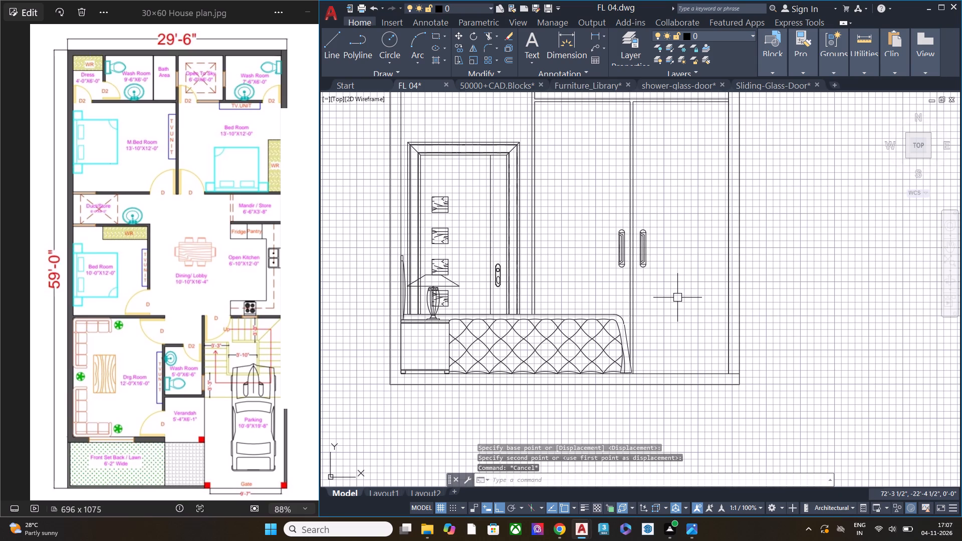
Draw a line 4" up from the right door's bottom outer corner, continuing horizontally across the door to the bed's edge.
{"action": "middle_click_drag", "start_coordinate": [670, 232], "coordinate": [680, 284]}
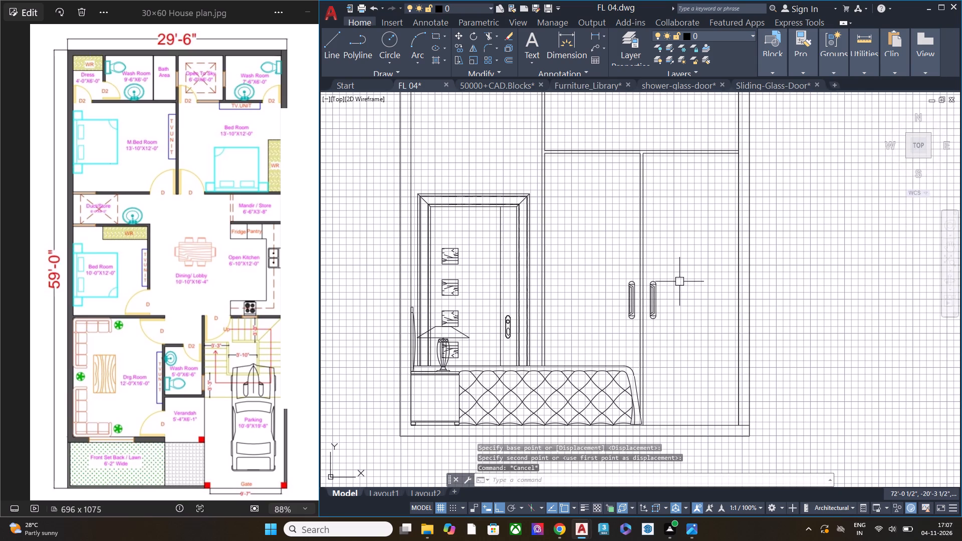
{"action": "middle_click_drag", "start_coordinate": [686, 367], "coordinate": [662, 227]}
{"action": "scroll", "coordinate": [662, 227], "scroll_direction": "up", "scroll_amount": 1}
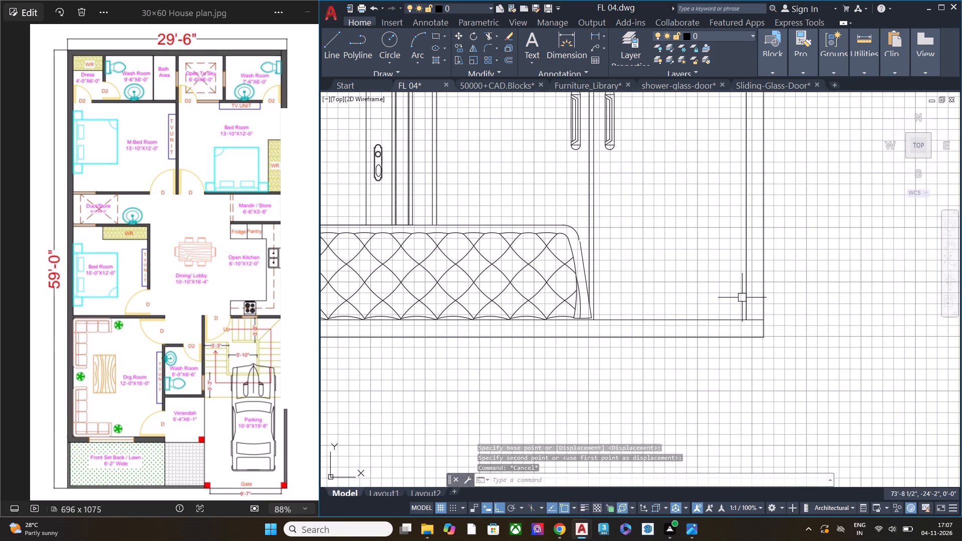
{"action": "key", "text": "l"}
{"action": "key", "text": "space"}
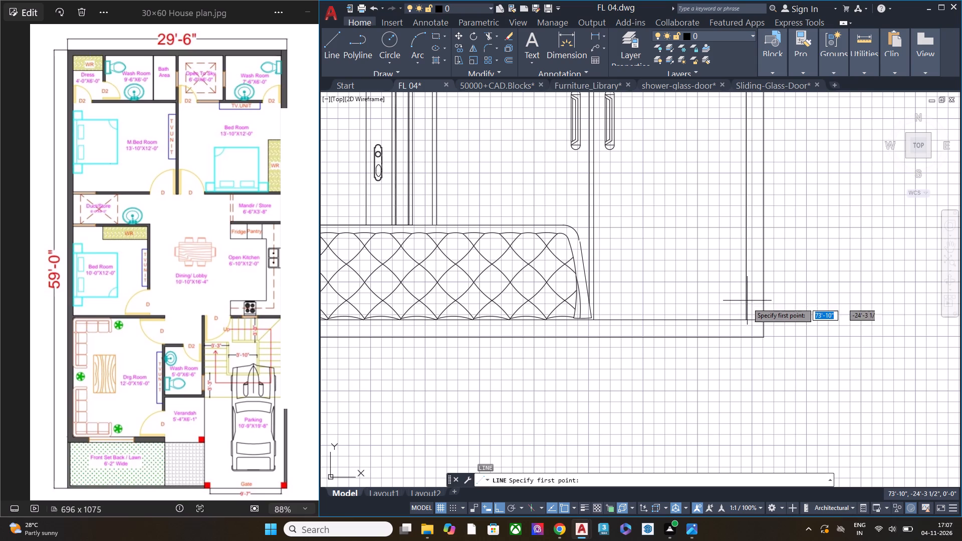
{"action": "left_click", "coordinate": [747, 324]}
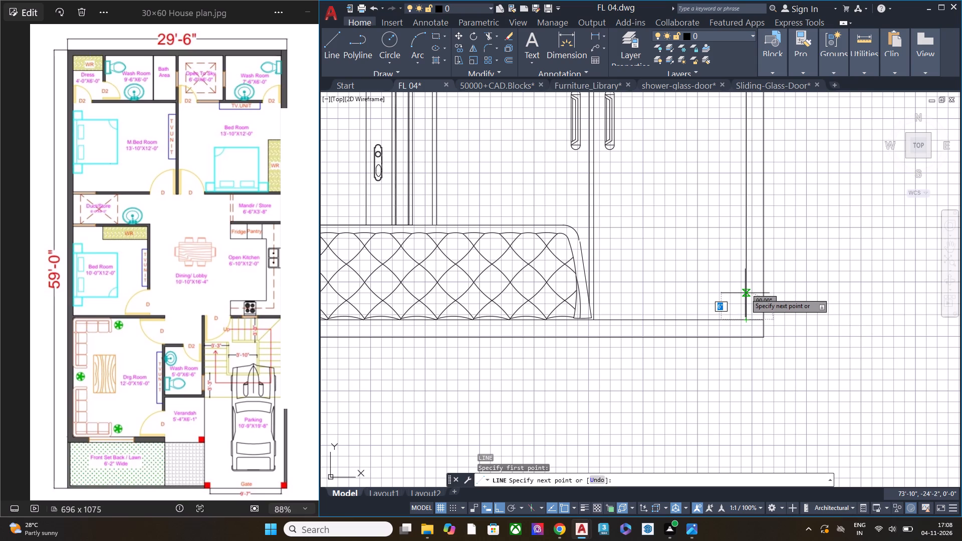
{"action": "type", "text": "4\""}
{"action": "key", "text": "Return"}
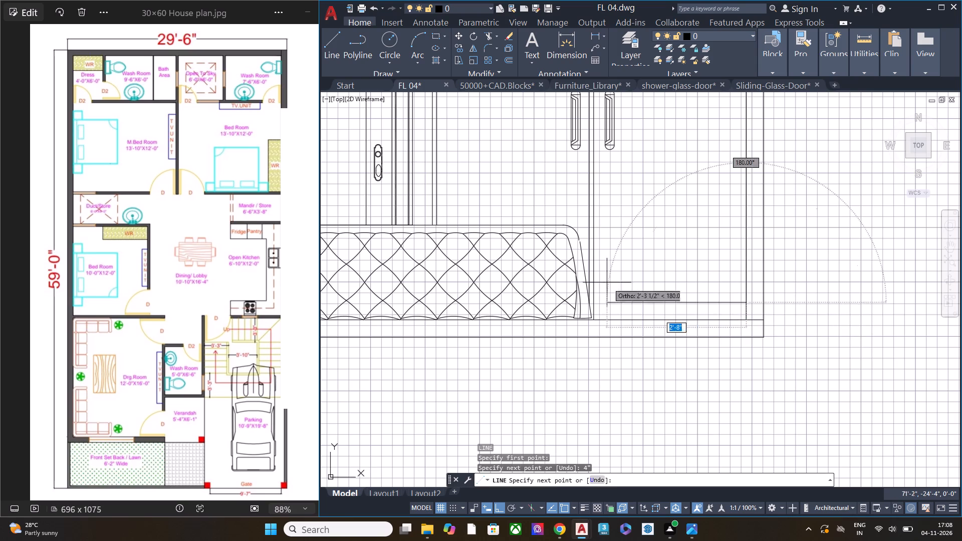
{"action": "left_click", "coordinate": [590, 304]}
{"action": "key", "text": "space"}
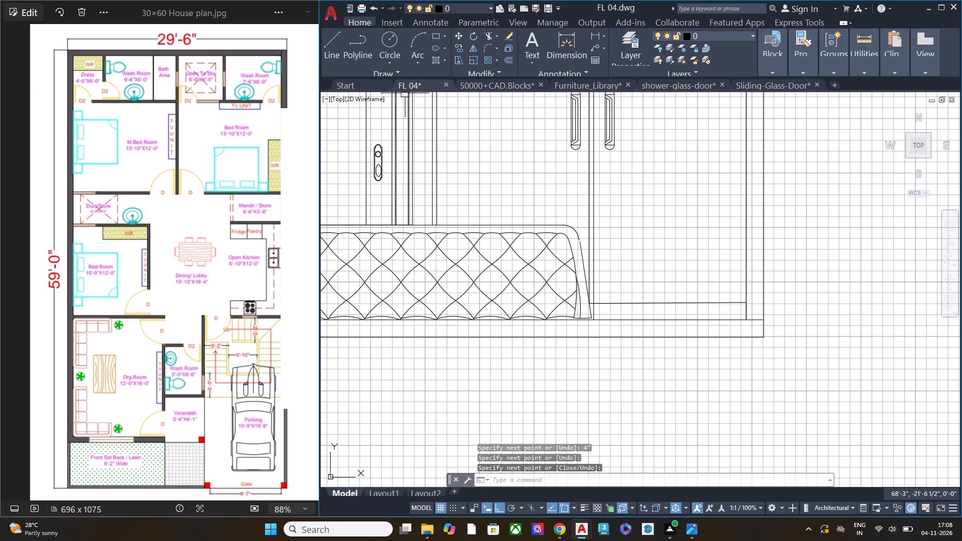
Trim the right wardrobe door's inner vertical edge below the skirting line, next to the bed.
{"action": "scroll", "coordinate": [624, 311], "scroll_direction": "up", "scroll_amount": 1}
{"action": "scroll", "coordinate": [623, 312], "scroll_direction": "down", "scroll_amount": 3}
{"action": "scroll", "coordinate": [620, 313], "scroll_direction": "up", "scroll_amount": 2}
{"action": "scroll", "coordinate": [597, 313], "scroll_direction": "down", "scroll_amount": 1}
{"action": "scroll", "coordinate": [597, 313], "scroll_direction": "up", "scroll_amount": 2}
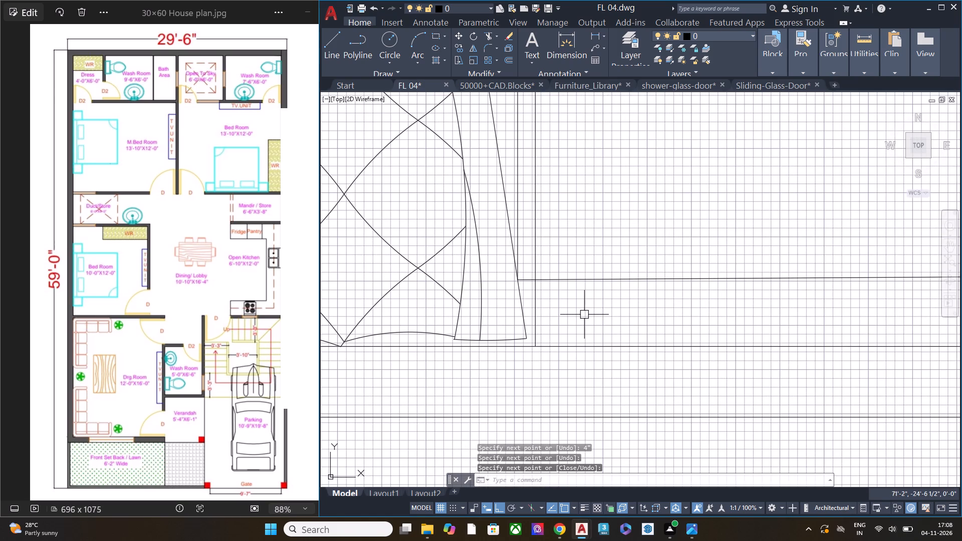
{"action": "type", "text": "tr"}
{"action": "key", "text": "space"}
{"action": "left_click", "coordinate": [537, 302]}
{"action": "key", "text": "Escape"}
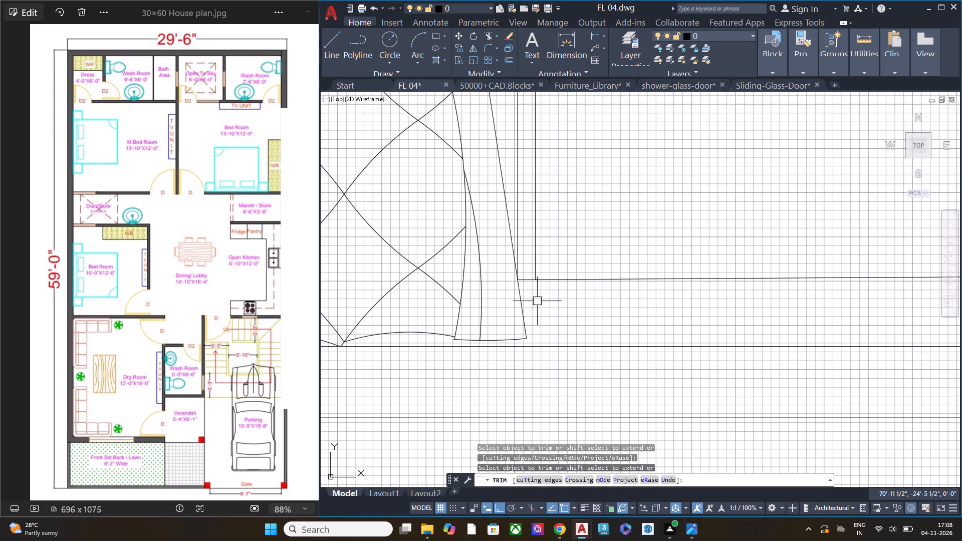
Erase the short vertical construction segment between the skirting line and the floor at the right door's outer edge.
{"action": "scroll", "coordinate": [596, 303], "scroll_direction": "down", "scroll_amount": 3}
{"action": "scroll", "coordinate": [735, 308], "scroll_direction": "up", "scroll_amount": 2}
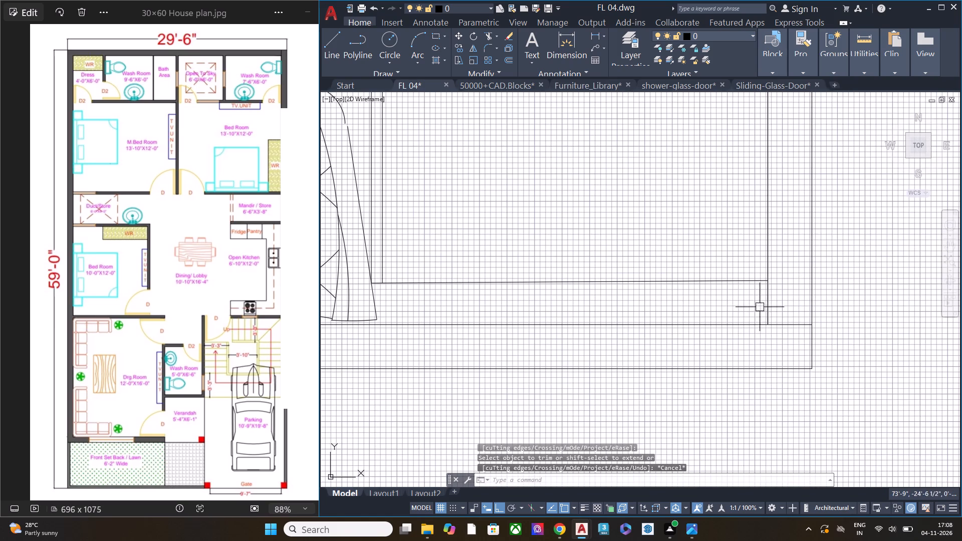
{"action": "left_click", "coordinate": [770, 306]}
{"action": "key", "text": "Delete"}
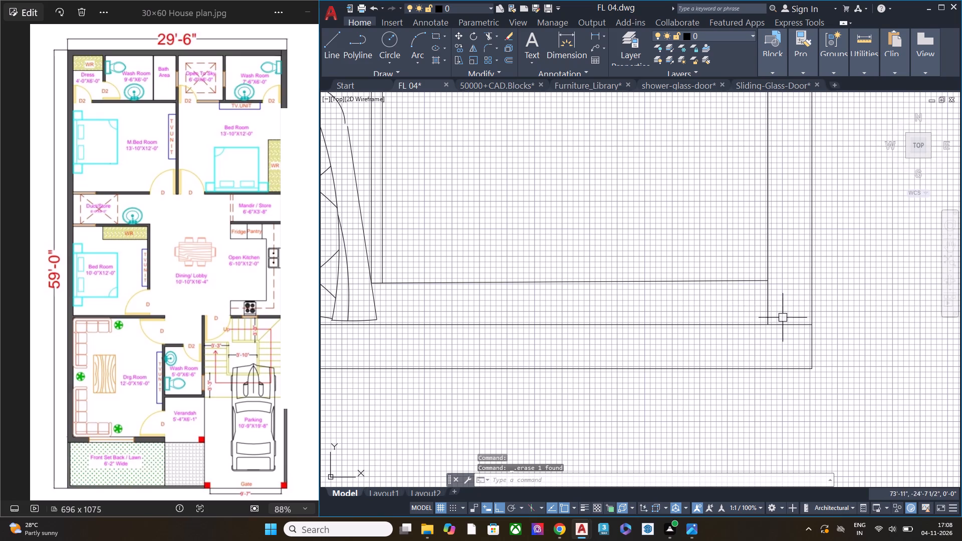
{"action": "left_click", "coordinate": [768, 301]}
{"action": "key", "text": "Escape"}
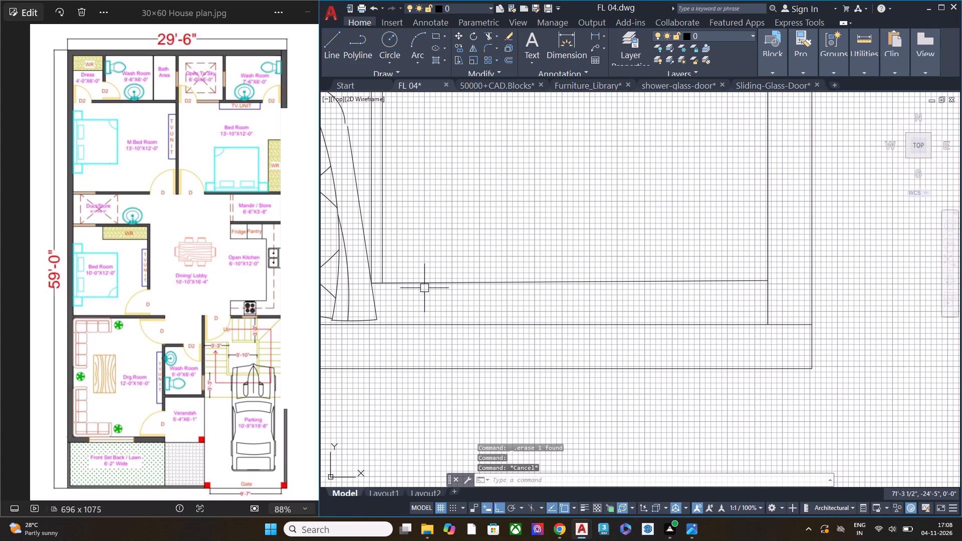
Move both wardrobe door handles together a few inches vertically upward.
{"action": "scroll", "coordinate": [506, 257], "scroll_direction": "down", "scroll_amount": 4}
{"action": "middle_click_drag", "start_coordinate": [543, 258], "coordinate": [591, 365]}
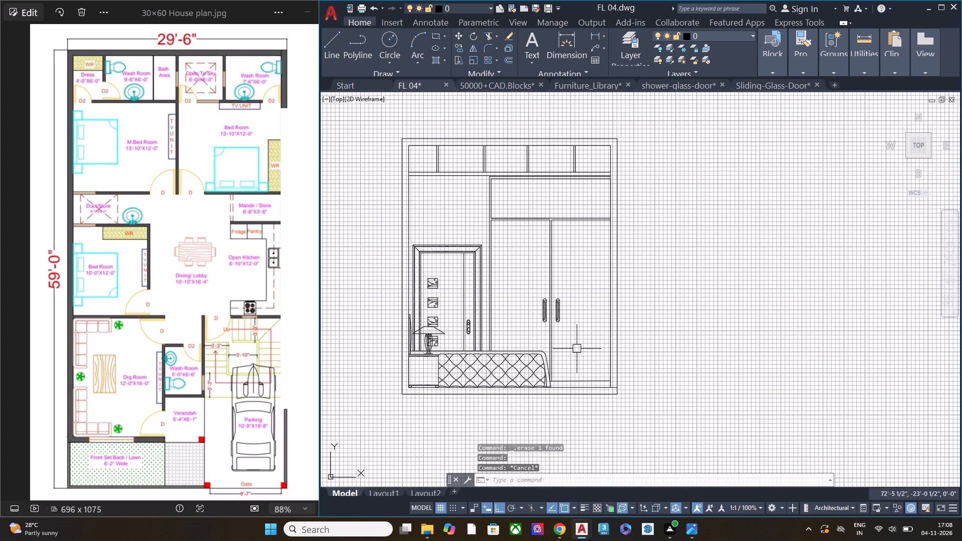
{"action": "scroll", "coordinate": [535, 328], "scroll_direction": "up", "scroll_amount": 3}
{"action": "key", "text": "Escape"}
{"action": "left_click", "coordinate": [637, 335]}
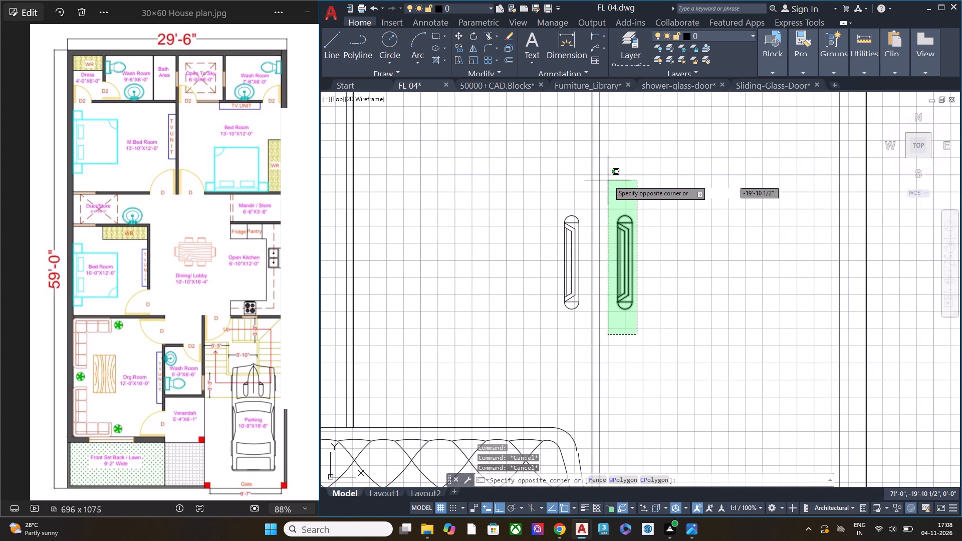
{"action": "left_click", "coordinate": [614, 184]}
{"action": "left_click", "coordinate": [584, 323]}
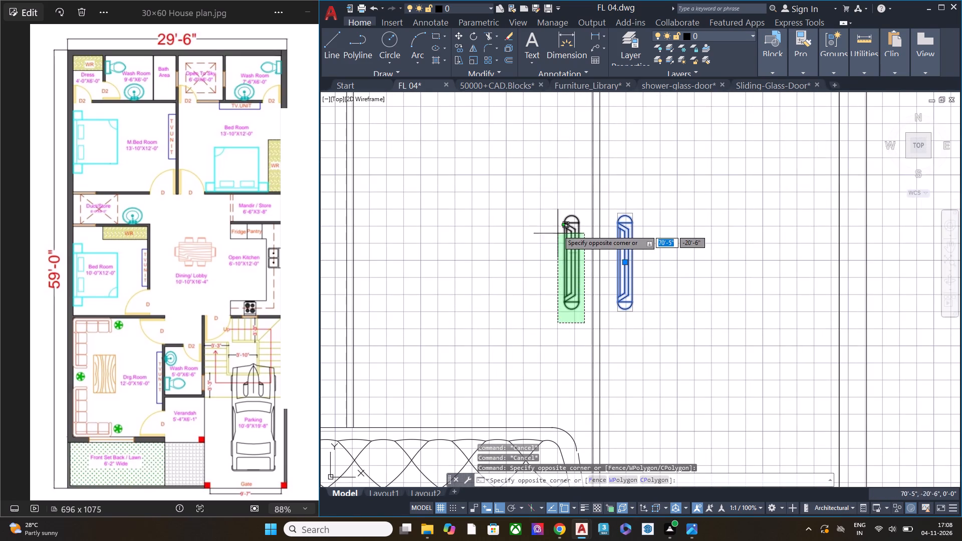
{"action": "left_click", "coordinate": [553, 210]}
{"action": "scroll", "coordinate": [648, 225], "scroll_direction": "down", "scroll_amount": 4}
{"action": "type", "text": "m"}
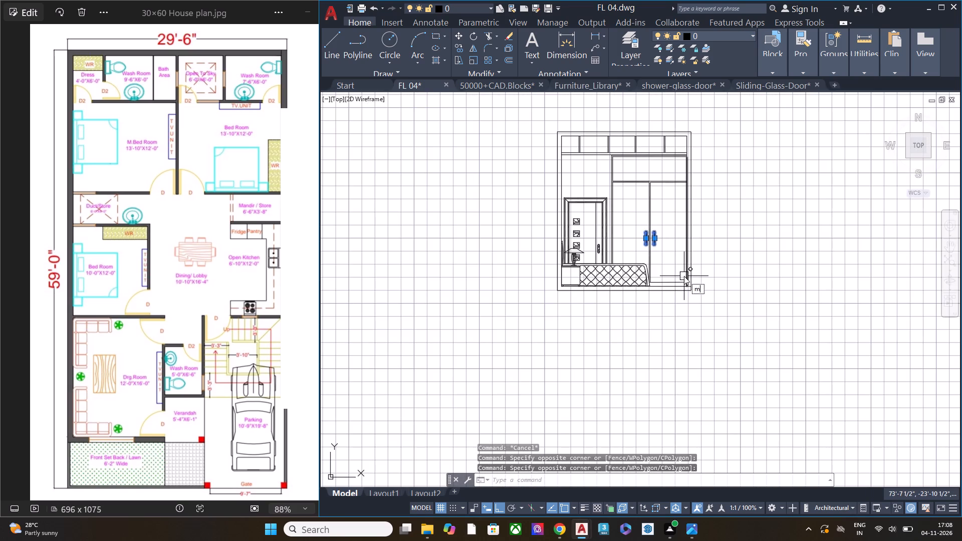
{"action": "key", "text": "space"}
{"action": "left_click", "coordinate": [700, 344]}
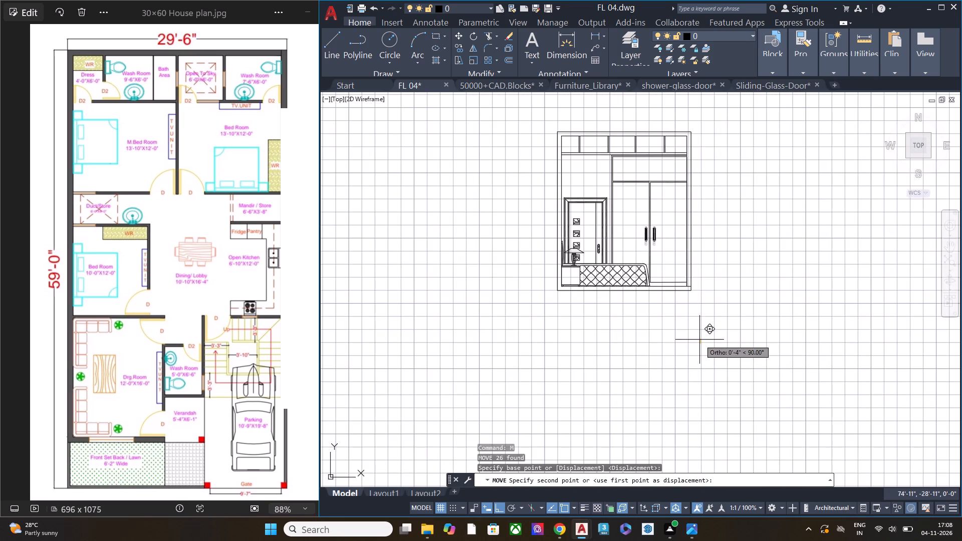
{"action": "left_click", "coordinate": [696, 337]}
{"action": "key", "text": "Escape"}
Save the drawing.
{"action": "scroll", "coordinate": [658, 193], "scroll_direction": "up", "scroll_amount": 1}
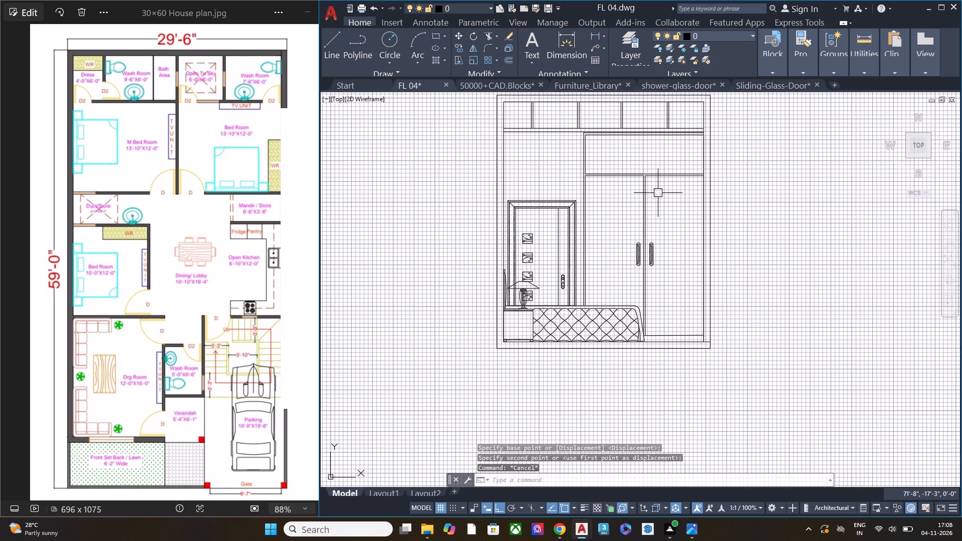
{"action": "scroll", "coordinate": [585, 179], "scroll_direction": "up", "scroll_amount": 2}
{"action": "scroll", "coordinate": [590, 177], "scroll_direction": "down", "scroll_amount": 1}
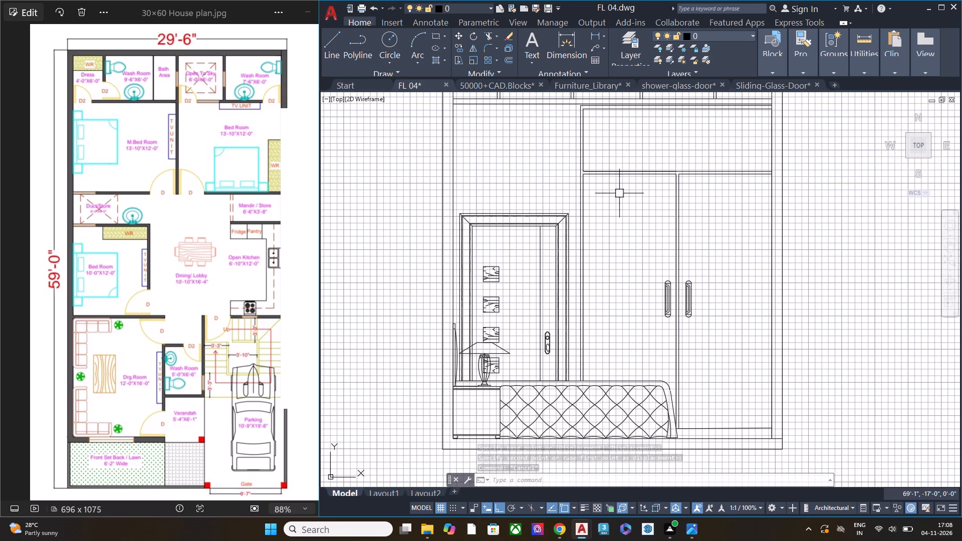
{"action": "key", "text": "ctrl+s"}
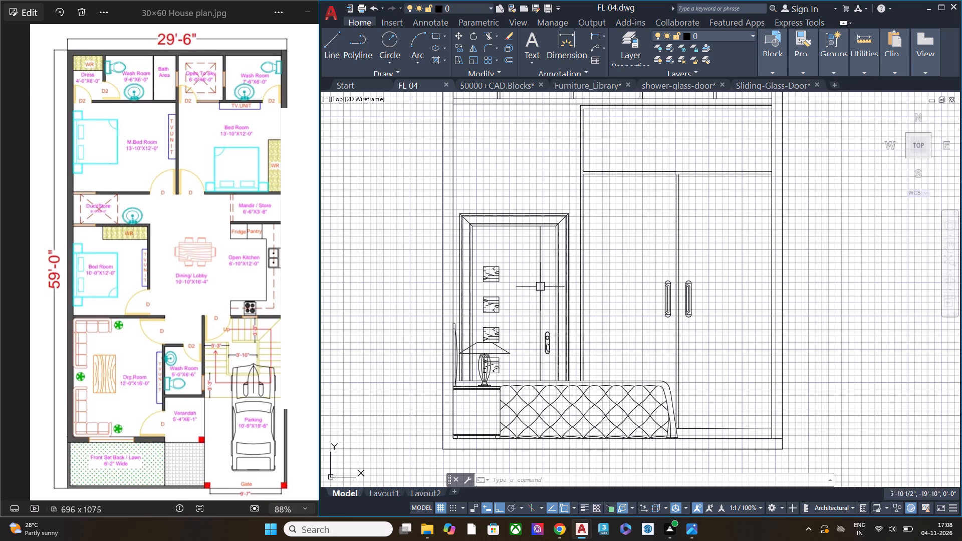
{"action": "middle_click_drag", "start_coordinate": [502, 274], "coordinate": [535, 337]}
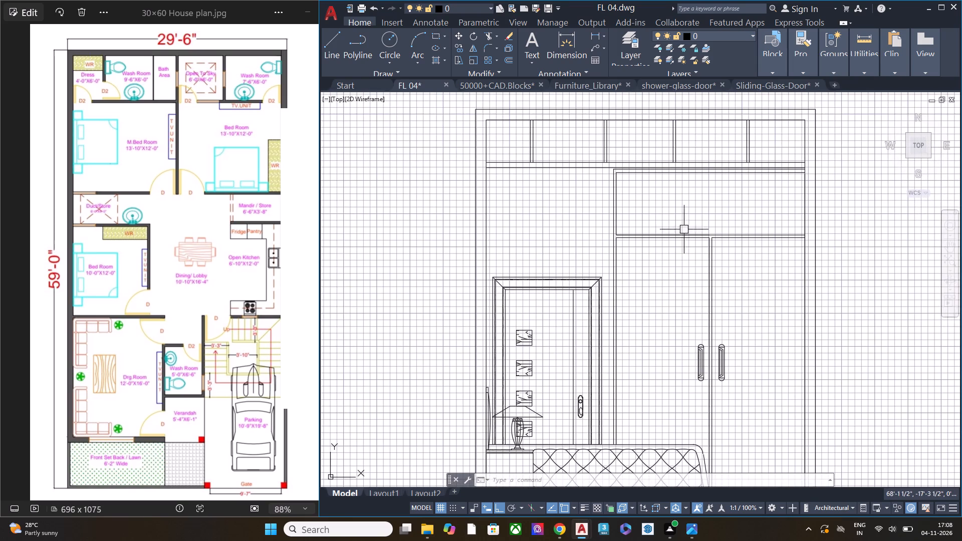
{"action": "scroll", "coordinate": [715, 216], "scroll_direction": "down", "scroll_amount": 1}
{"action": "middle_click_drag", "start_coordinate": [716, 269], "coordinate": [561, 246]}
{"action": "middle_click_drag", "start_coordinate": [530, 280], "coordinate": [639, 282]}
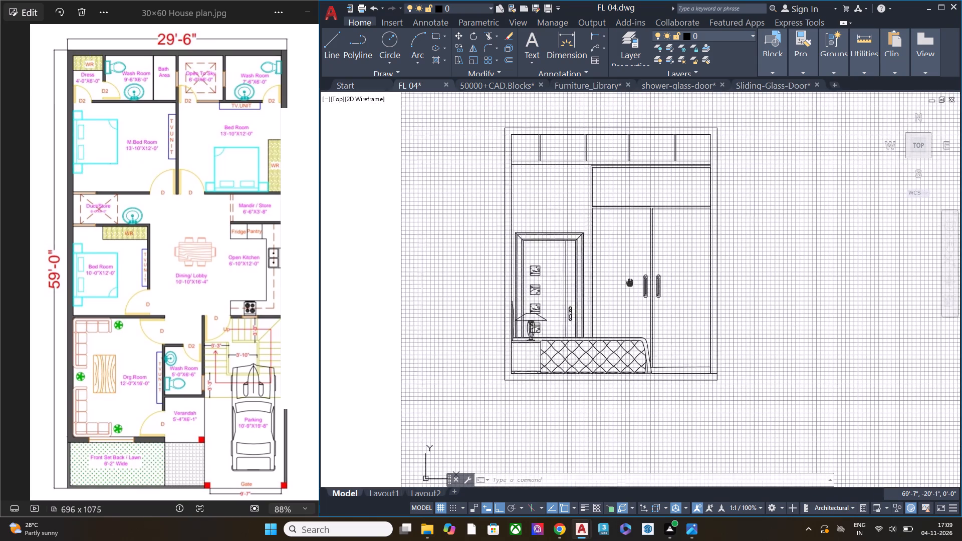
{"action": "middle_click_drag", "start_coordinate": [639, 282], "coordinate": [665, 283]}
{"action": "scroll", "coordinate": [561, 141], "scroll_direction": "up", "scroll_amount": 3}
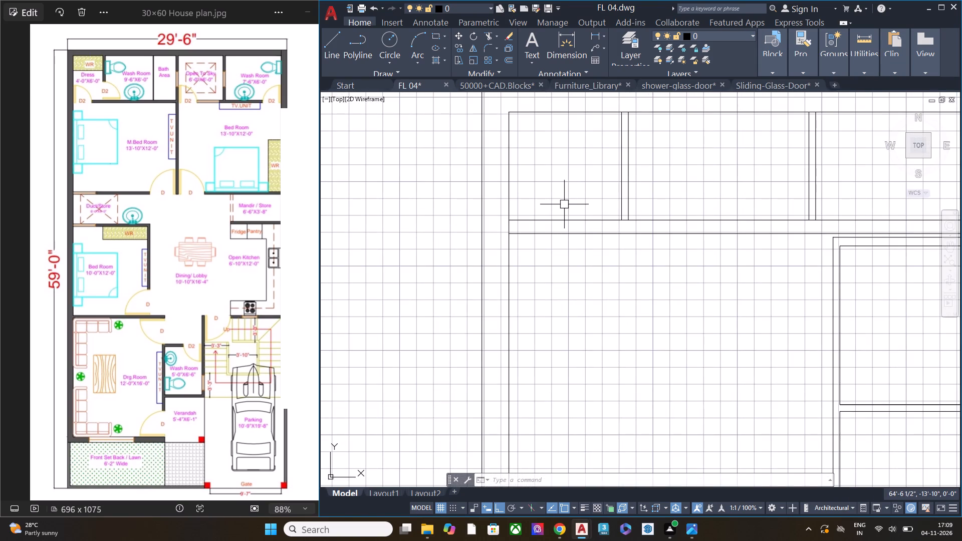
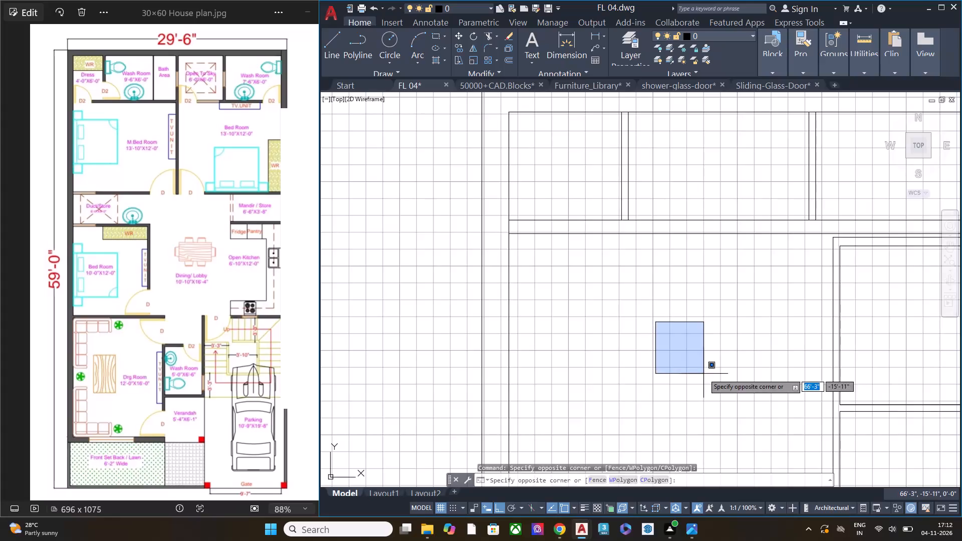
Review the bedroom elevation from the loft panels down to the wardrobe handles, bed and skirting, alongside the floor plan image.
{"action": "left_click", "coordinate": [702, 373]}
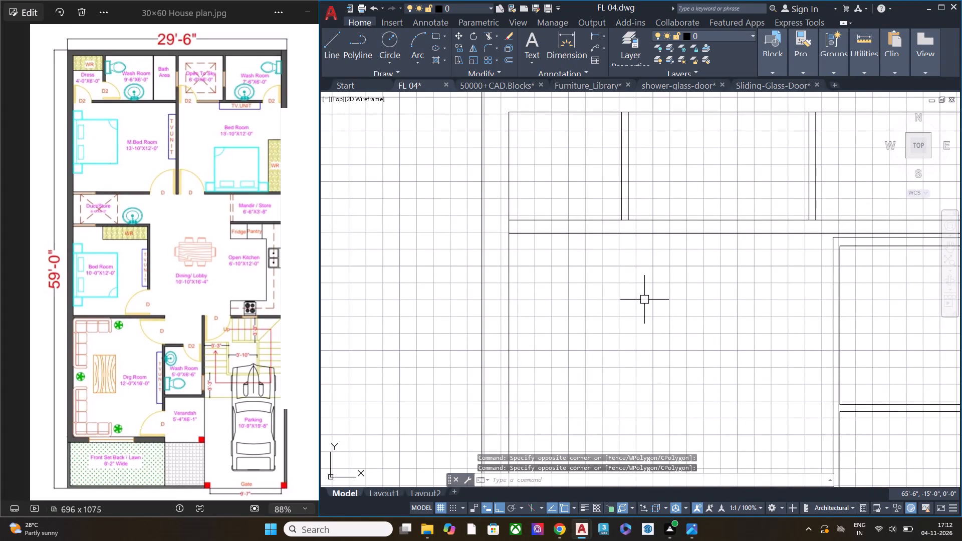
{"action": "scroll", "coordinate": [634, 245], "scroll_direction": "down", "scroll_amount": 2}
{"action": "scroll", "coordinate": [634, 245], "scroll_direction": "up", "scroll_amount": 1}
{"action": "scroll", "coordinate": [633, 245], "scroll_direction": "down", "scroll_amount": 1}
{"action": "middle_click_drag", "start_coordinate": [702, 334], "coordinate": [587, 312]}
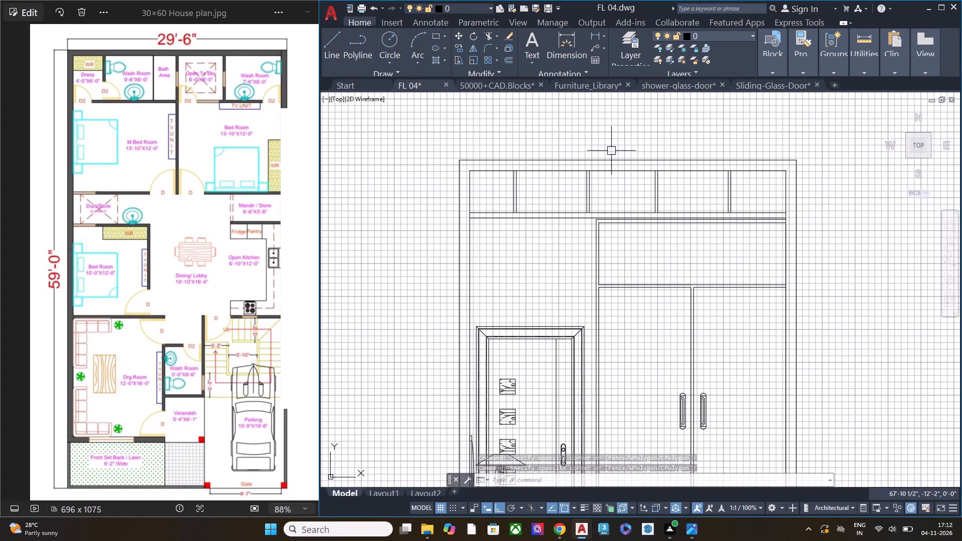
{"action": "scroll", "coordinate": [759, 183], "scroll_direction": "up", "scroll_amount": 2}
{"action": "scroll", "coordinate": [667, 205], "scroll_direction": "down", "scroll_amount": 1}
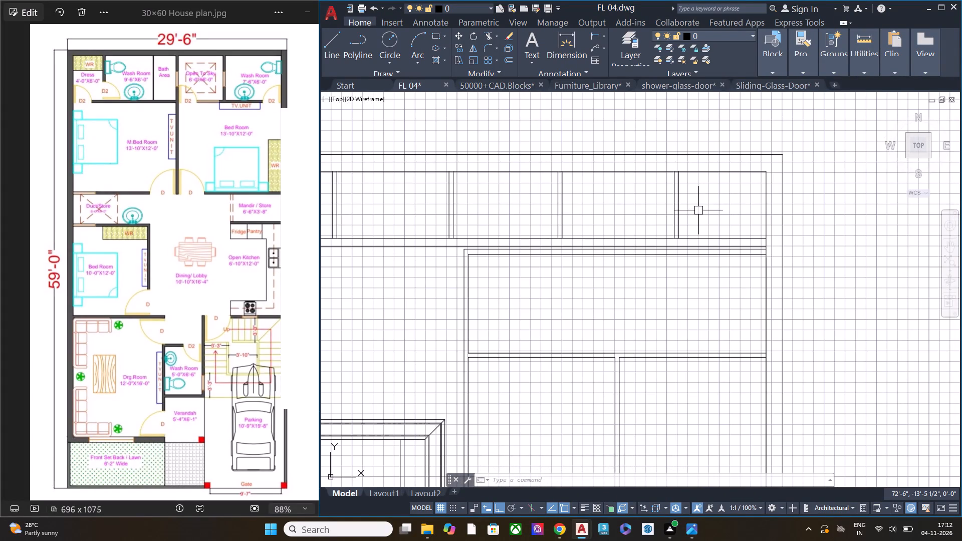
{"action": "scroll", "coordinate": [698, 215], "scroll_direction": "down", "scroll_amount": 2}
{"action": "middle_click_drag", "start_coordinate": [636, 336], "coordinate": [632, 242]}
{"action": "scroll", "coordinate": [609, 320], "scroll_direction": "up", "scroll_amount": 3}
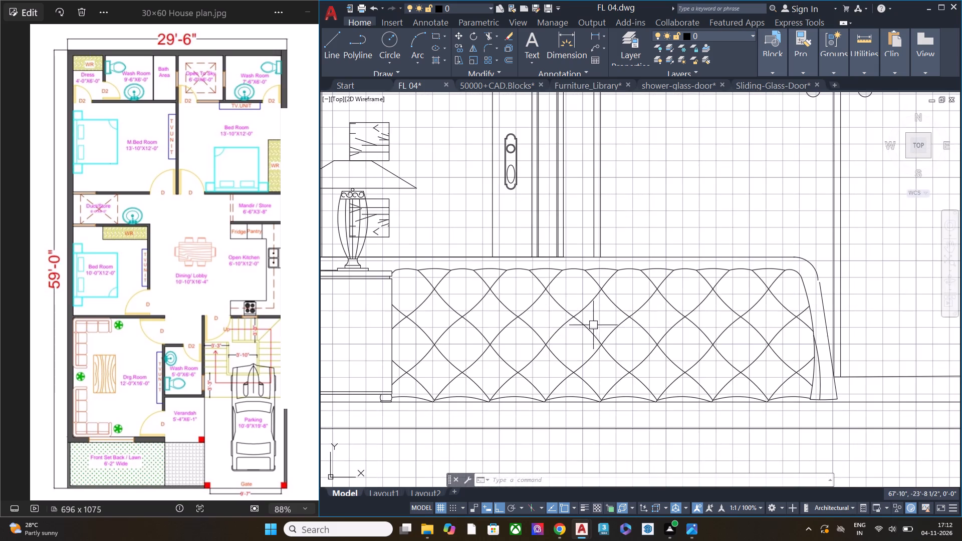
{"action": "middle_click_drag", "start_coordinate": [576, 279], "coordinate": [618, 359]}
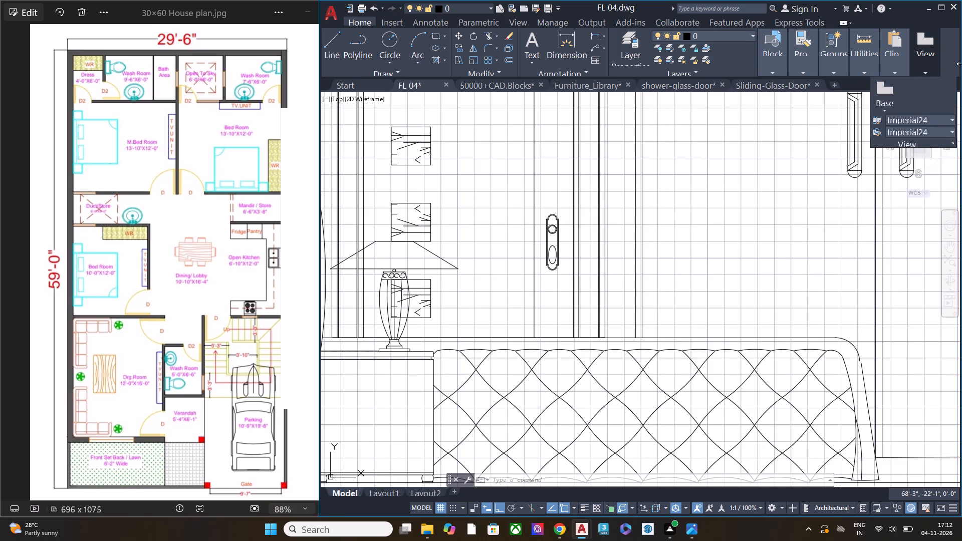
{"action": "scroll", "coordinate": [630, 211], "scroll_direction": "down", "scroll_amount": 4}
{"action": "scroll", "coordinate": [668, 220], "scroll_direction": "up", "scroll_amount": 2}
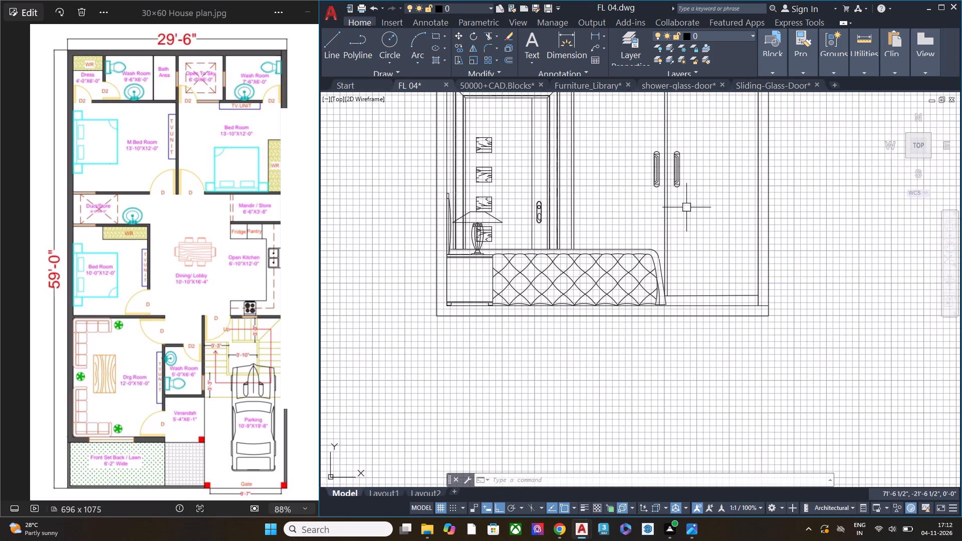
{"action": "middle_click_drag", "start_coordinate": [691, 220], "coordinate": [691, 274]}
{"action": "scroll", "coordinate": [687, 175], "scroll_direction": "up", "scroll_amount": 2}
{"action": "scroll", "coordinate": [683, 175], "scroll_direction": "down", "scroll_amount": 1}
{"action": "scroll", "coordinate": [654, 294], "scroll_direction": "up", "scroll_amount": 5}
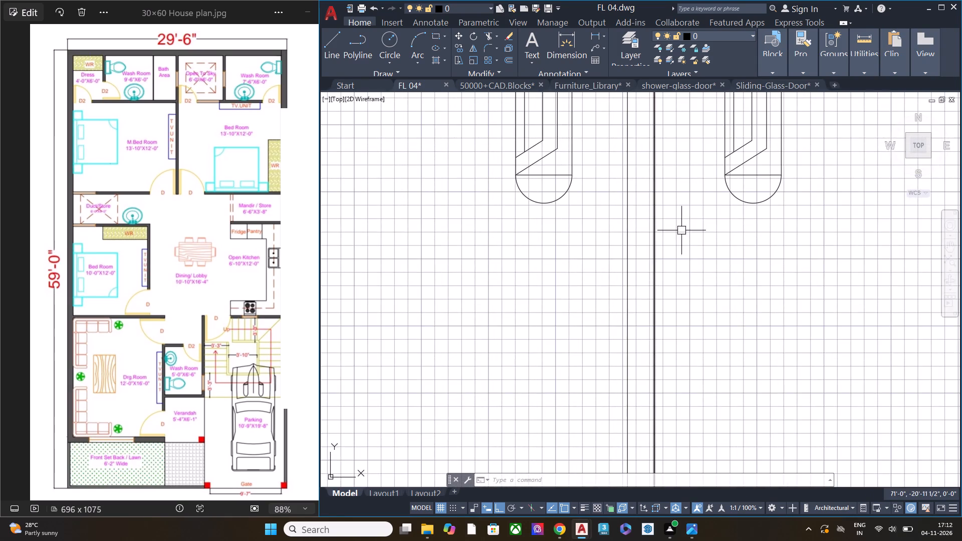
{"action": "scroll", "coordinate": [682, 229], "scroll_direction": "down", "scroll_amount": 4}
{"action": "key", "text": "Escape"}
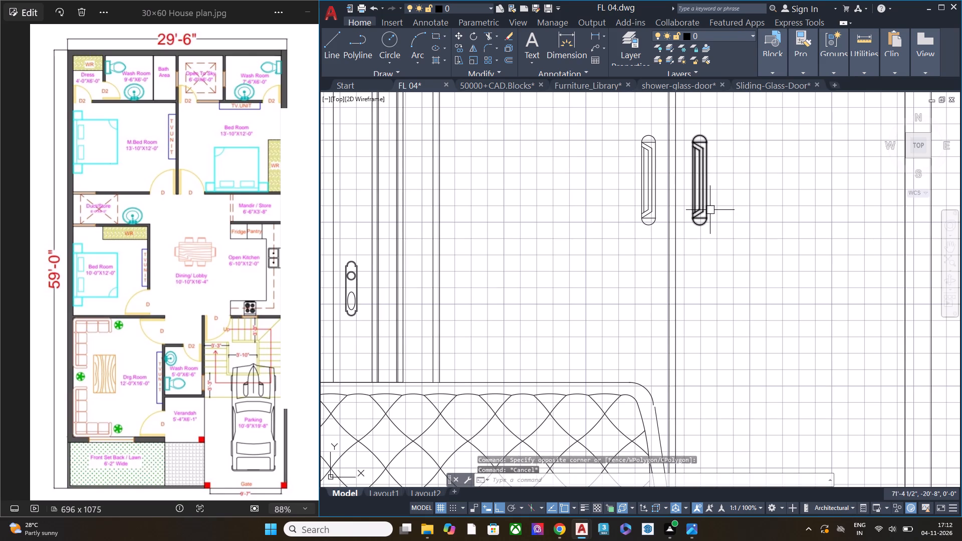
{"action": "scroll", "coordinate": [704, 246], "scroll_direction": "down", "scroll_amount": 1}
{"action": "key", "text": "Escape"}
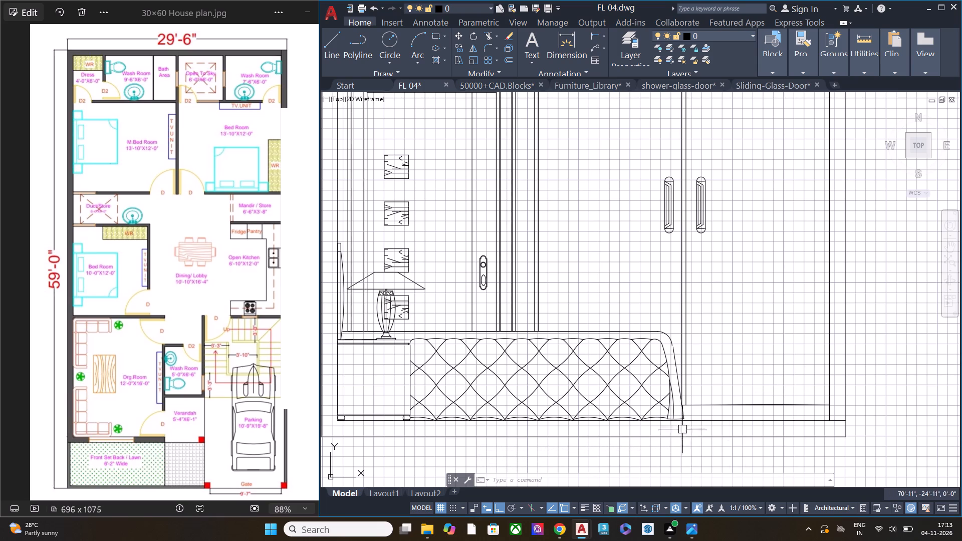
{"action": "middle_click_drag", "start_coordinate": [679, 415], "coordinate": [737, 345]}
{"action": "scroll", "coordinate": [718, 391], "scroll_direction": "down", "scroll_amount": 2}
{"action": "middle_click_drag", "start_coordinate": [739, 357], "coordinate": [723, 394]}
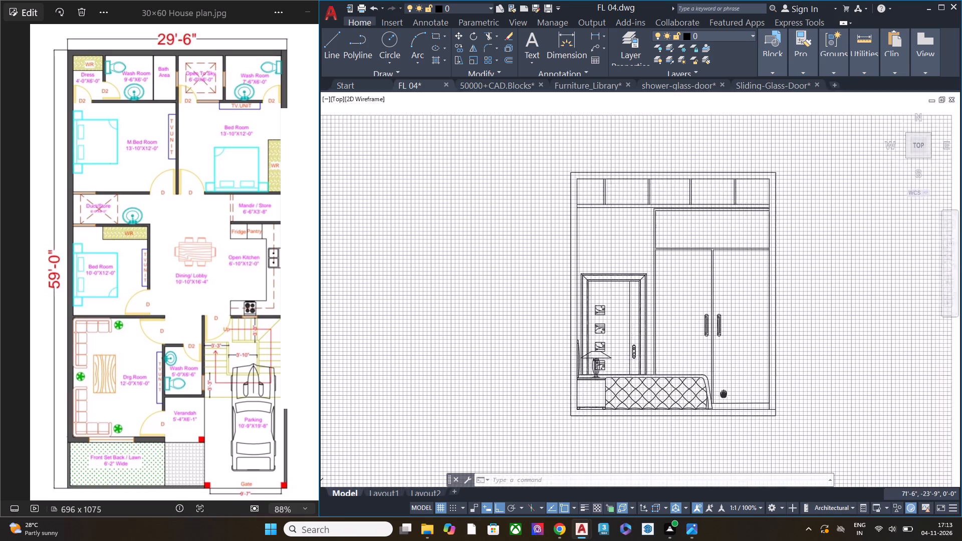
{"action": "middle_click_drag", "start_coordinate": [723, 394], "coordinate": [703, 409]}
{"action": "scroll", "coordinate": [587, 238], "scroll_direction": "up", "scroll_amount": 1}
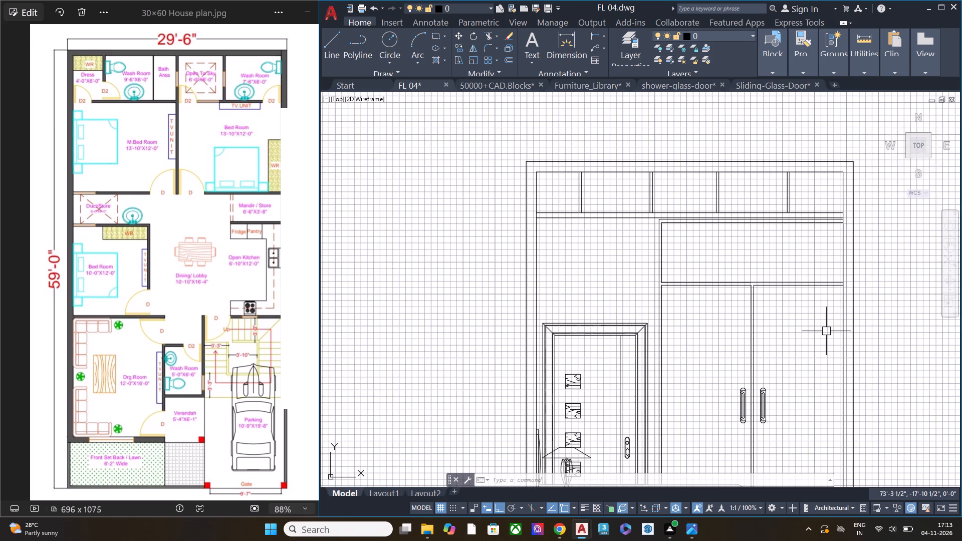
{"action": "middle_click_drag", "start_coordinate": [748, 426], "coordinate": [701, 424]}
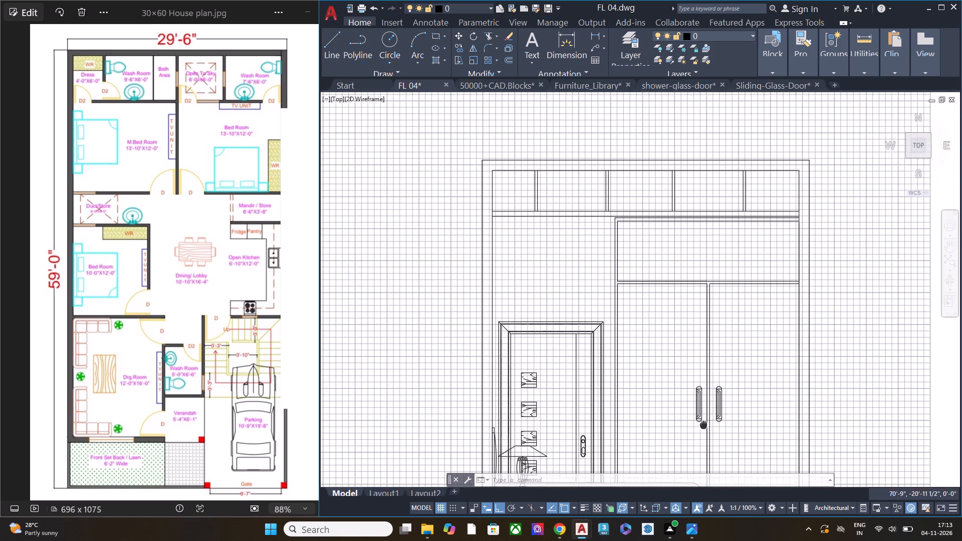
{"action": "middle_click_drag", "start_coordinate": [701, 424], "coordinate": [697, 423]}
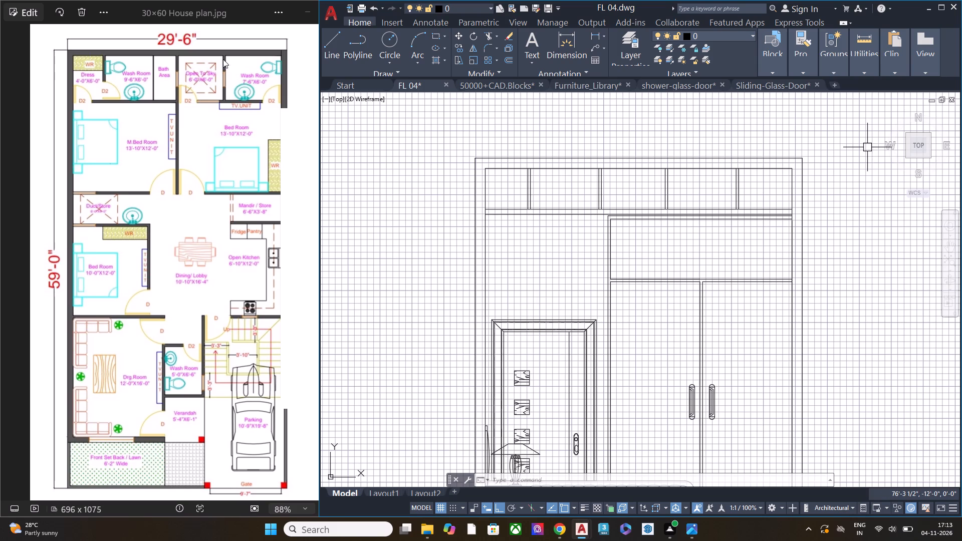
{"action": "left_click", "coordinate": [243, 17]}
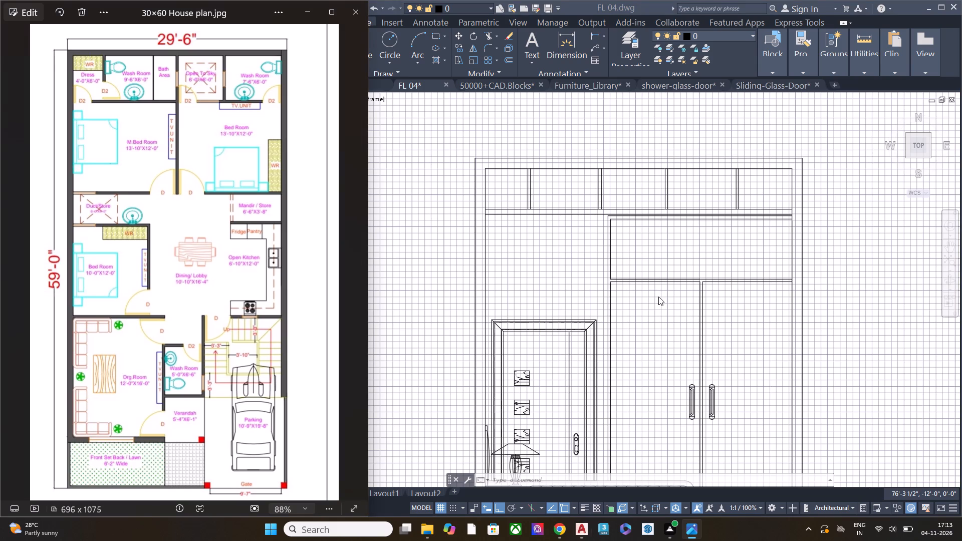
{"action": "scroll", "coordinate": [672, 316], "scroll_direction": "down", "scroll_amount": 1}
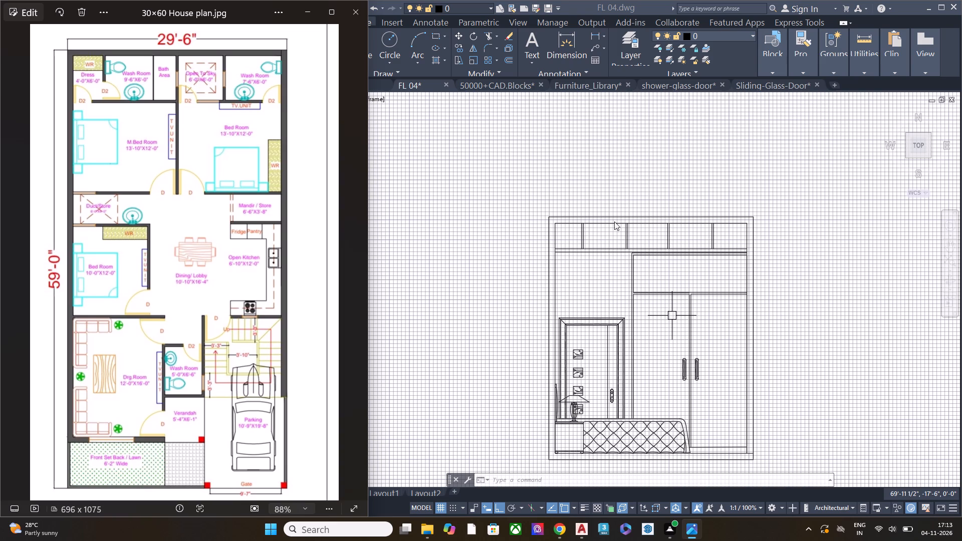
{"action": "middle_click_drag", "start_coordinate": [623, 370], "coordinate": [517, 264]}
{"action": "scroll", "coordinate": [588, 247], "scroll_direction": "up", "scroll_amount": 2}
{"action": "middle_click_drag", "start_coordinate": [581, 294], "coordinate": [443, 222]}
{"action": "scroll", "coordinate": [593, 232], "scroll_direction": "down", "scroll_amount": 1}
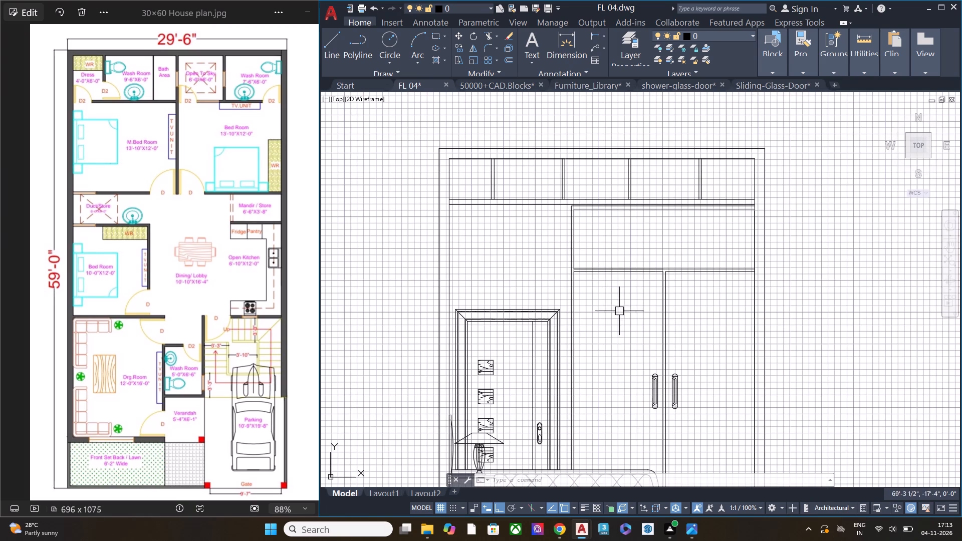
Shift the boundary between the floor plan image and the drawing window to make the drawing window slightly wider.
{"action": "left_click", "coordinate": [302, 91]}
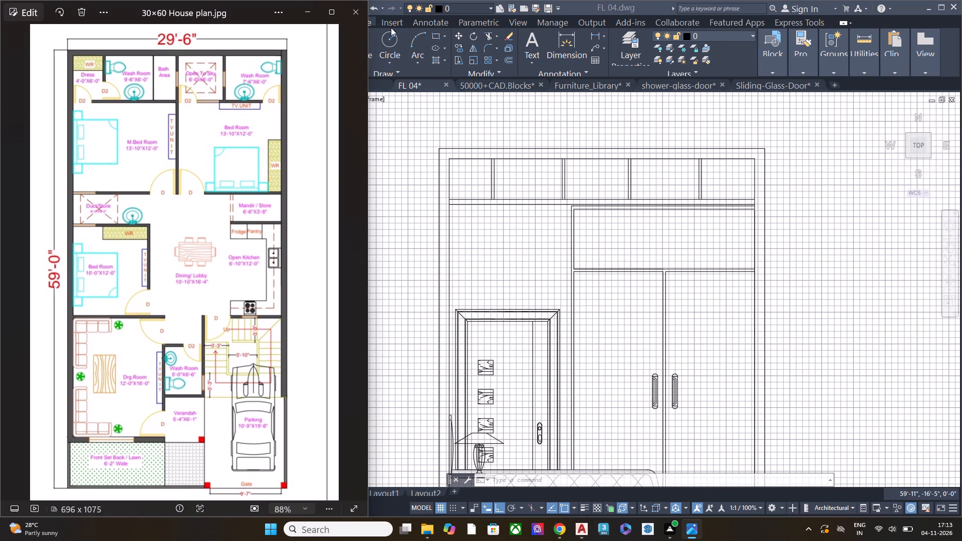
{"action": "left_click", "coordinate": [954, 55]}
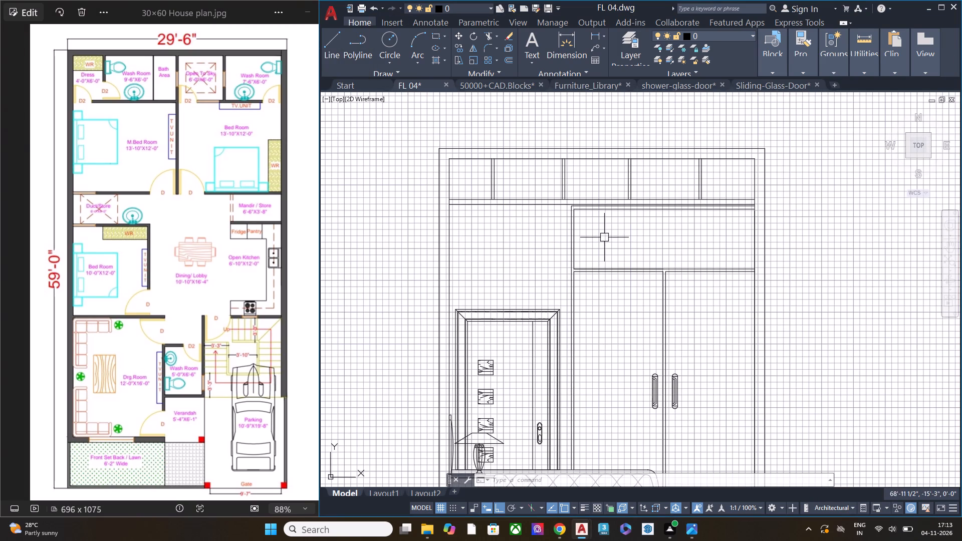
{"action": "scroll", "coordinate": [604, 237], "scroll_direction": "down", "scroll_amount": 2}
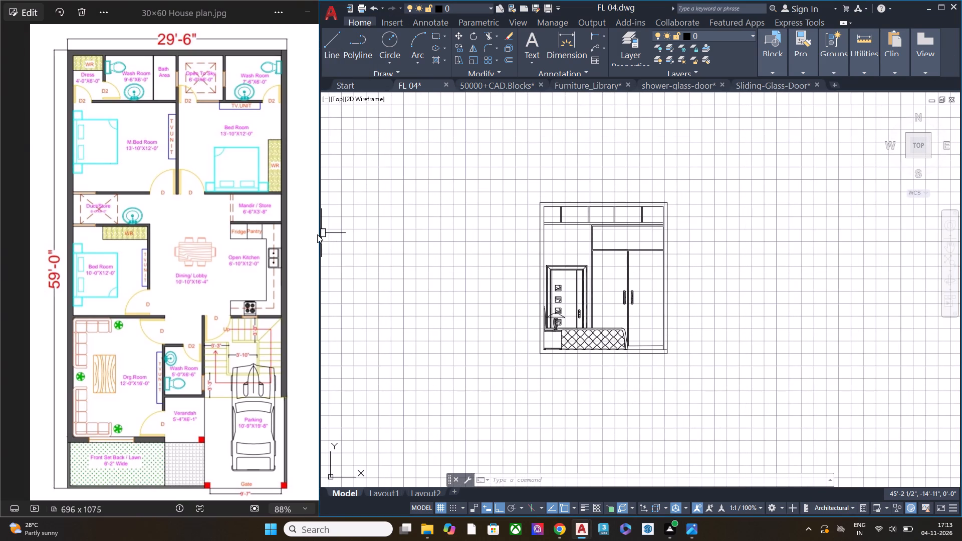
{"action": "left_click_drag", "start_coordinate": [320, 242], "coordinate": [324, 249]}
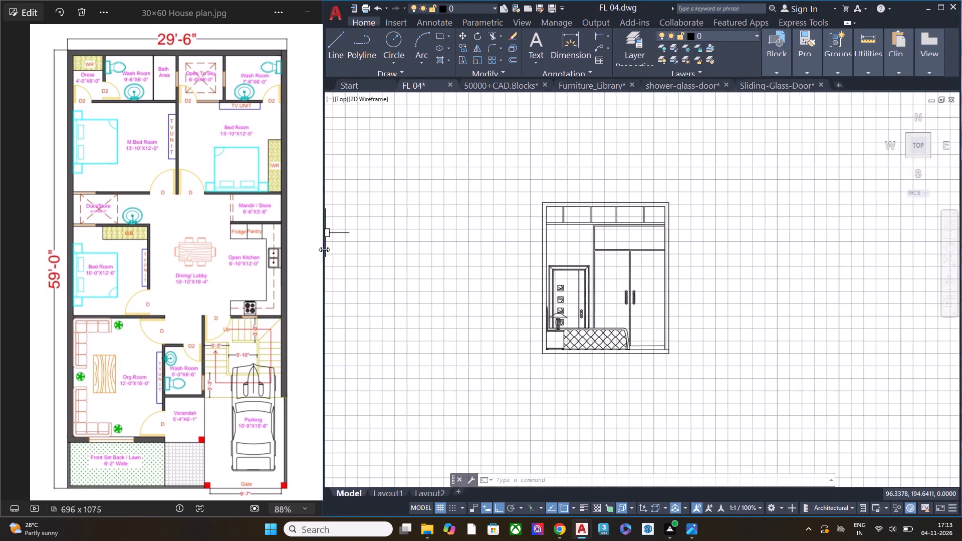
{"action": "left_click_drag", "start_coordinate": [324, 249], "coordinate": [312, 254]}
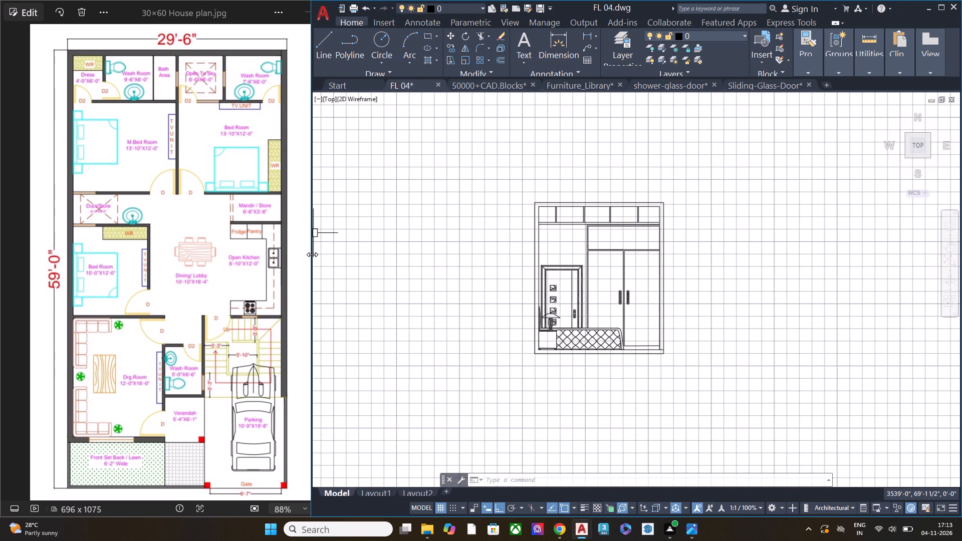
{"action": "left_click_drag", "start_coordinate": [312, 254], "coordinate": [314, 255]}
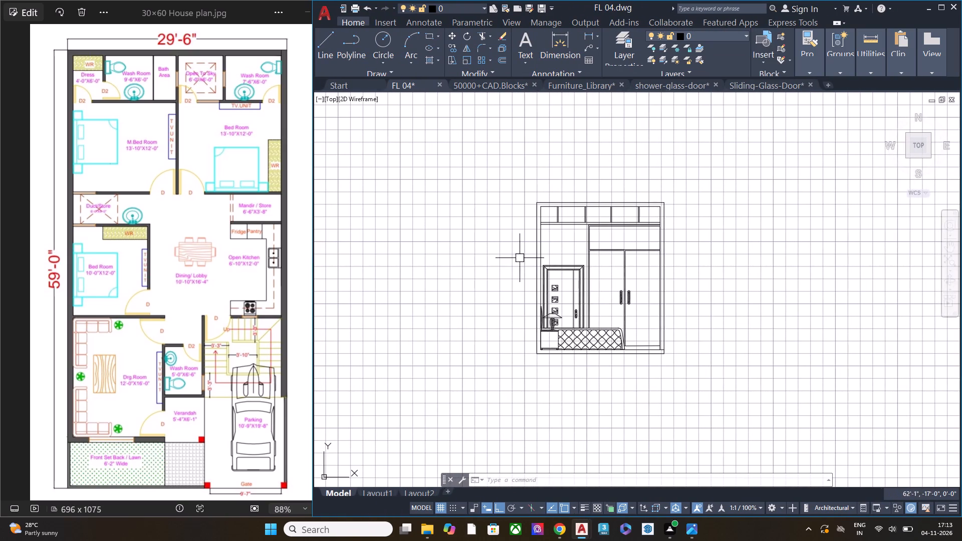
Examine the bedroom elevation again, checking the wardrobe, loft, door and bed.
{"action": "scroll", "coordinate": [533, 273], "scroll_direction": "down", "scroll_amount": 1}
{"action": "scroll", "coordinate": [587, 278], "scroll_direction": "up", "scroll_amount": 2}
{"action": "middle_click_drag", "start_coordinate": [528, 337], "coordinate": [531, 312]}
{"action": "scroll", "coordinate": [527, 337], "scroll_direction": "up", "scroll_amount": 1}
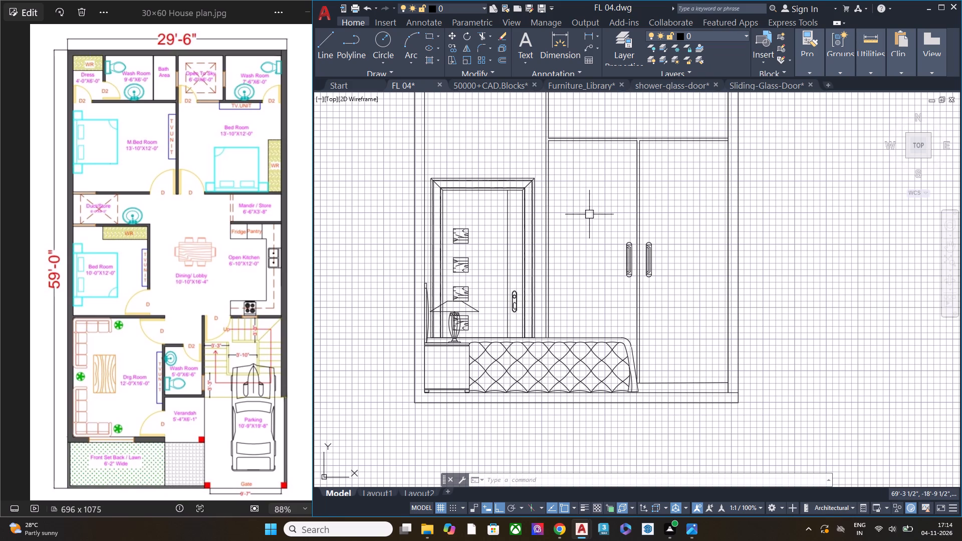
{"action": "middle_click_drag", "start_coordinate": [589, 214], "coordinate": [582, 315]}
{"action": "scroll", "coordinate": [513, 247], "scroll_direction": "up", "scroll_amount": 1}
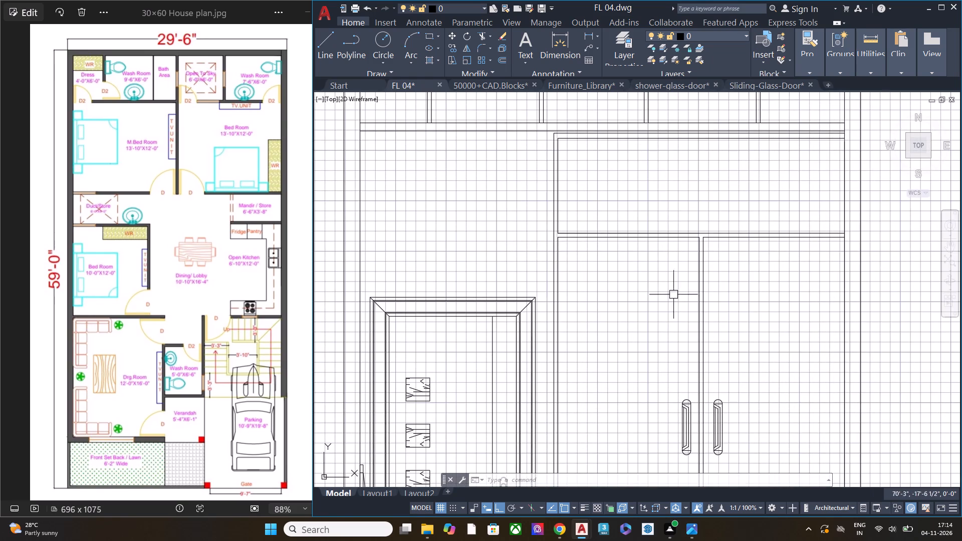
{"action": "scroll", "coordinate": [610, 225], "scroll_direction": "down", "scroll_amount": 1}
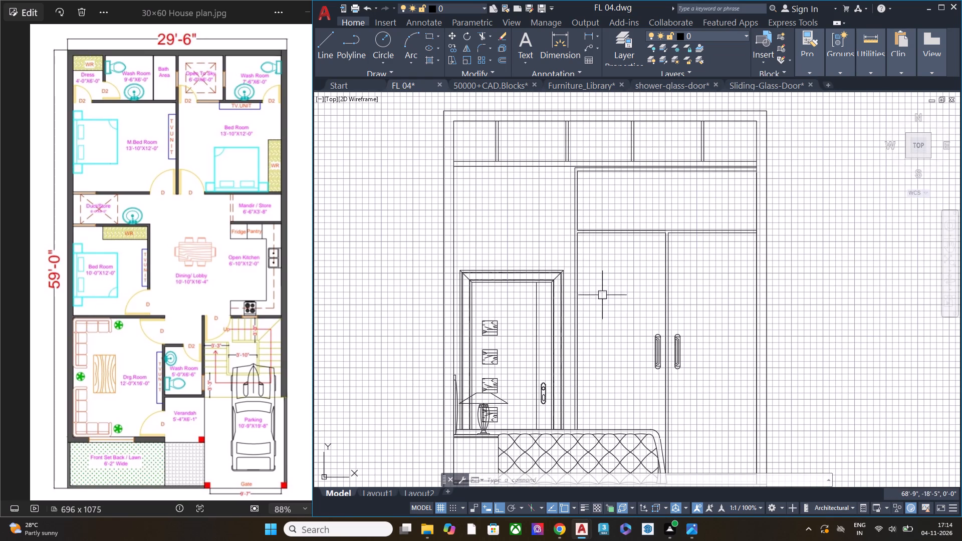
{"action": "middle_click_drag", "start_coordinate": [590, 288], "coordinate": [565, 251]}
{"action": "scroll", "coordinate": [611, 152], "scroll_direction": "up", "scroll_amount": 1}
{"action": "scroll", "coordinate": [611, 152], "scroll_direction": "down", "scroll_amount": 2}
{"action": "scroll", "coordinate": [611, 152], "scroll_direction": "up", "scroll_amount": 1}
{"action": "scroll", "coordinate": [607, 153], "scroll_direction": "down", "scroll_amount": 1}
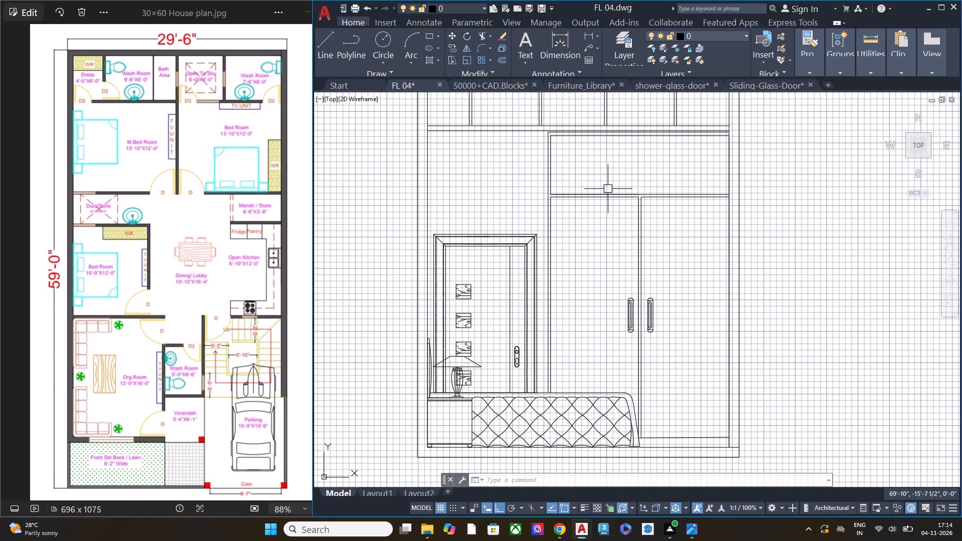
{"action": "middle_click_drag", "start_coordinate": [600, 181], "coordinate": [607, 130]}
{"action": "middle_click_drag", "start_coordinate": [656, 359], "coordinate": [549, 410]}
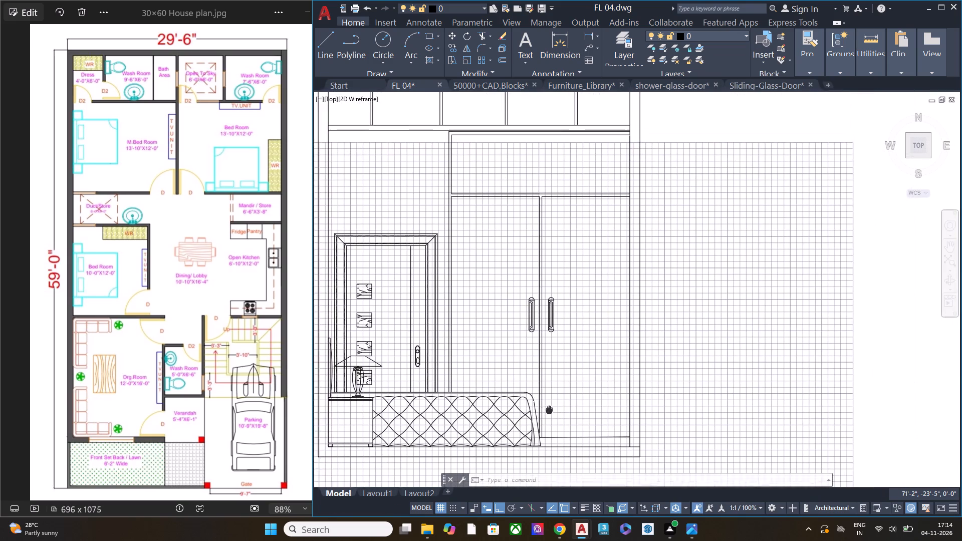
{"action": "middle_click_drag", "start_coordinate": [549, 410], "coordinate": [703, 430]}
{"action": "middle_click_drag", "start_coordinate": [602, 319], "coordinate": [610, 359]}
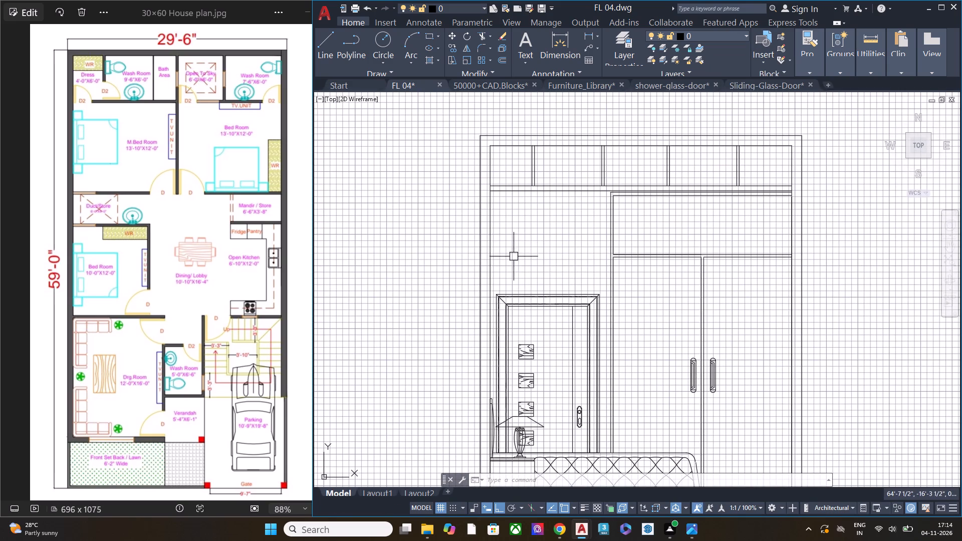
{"action": "scroll", "coordinate": [518, 264], "scroll_direction": "down", "scroll_amount": 2}
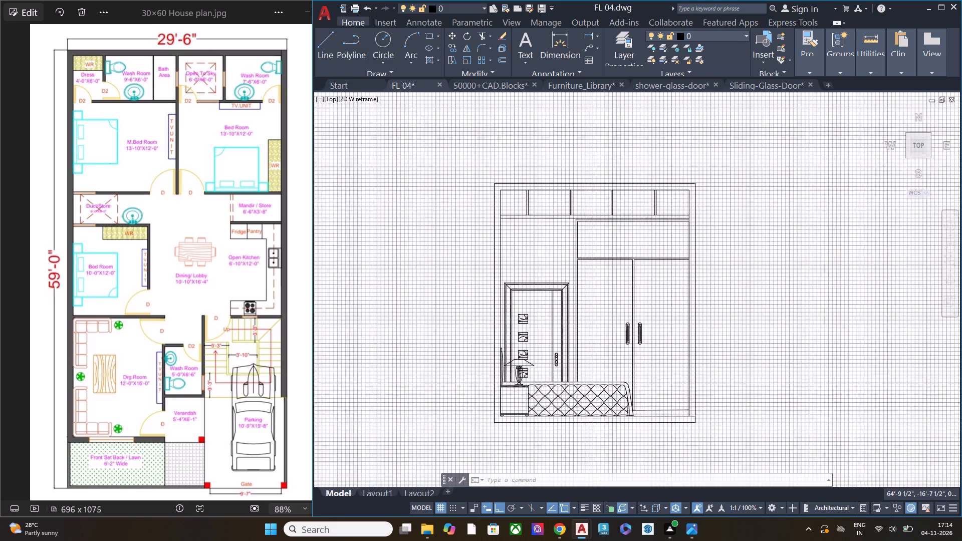
Draw a 13'10" by 12' rectangle beside the finished bedroom elevation as the next bedroom's outline.
{"action": "middle_click_drag", "start_coordinate": [597, 306], "coordinate": [463, 299]}
{"action": "key", "text": "r"}
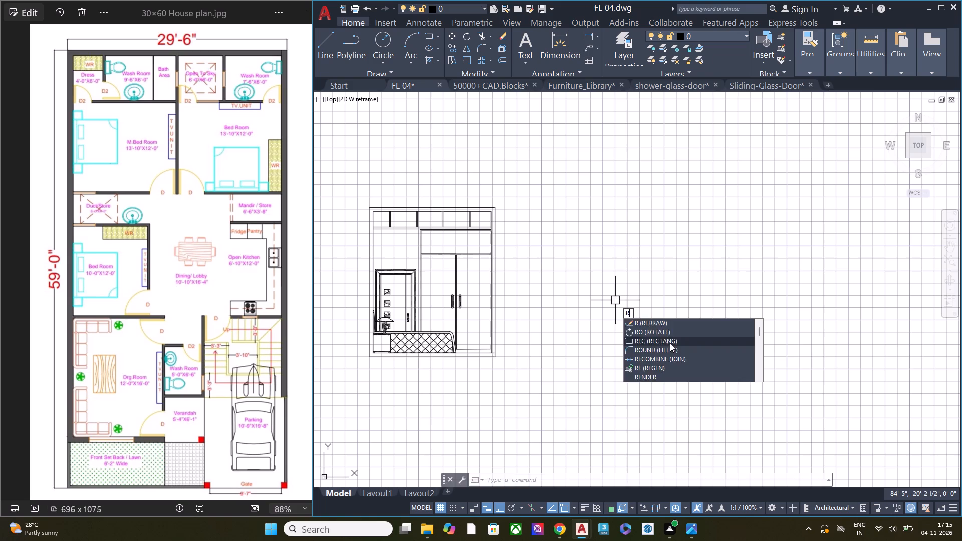
{"action": "left_click", "coordinate": [670, 343]}
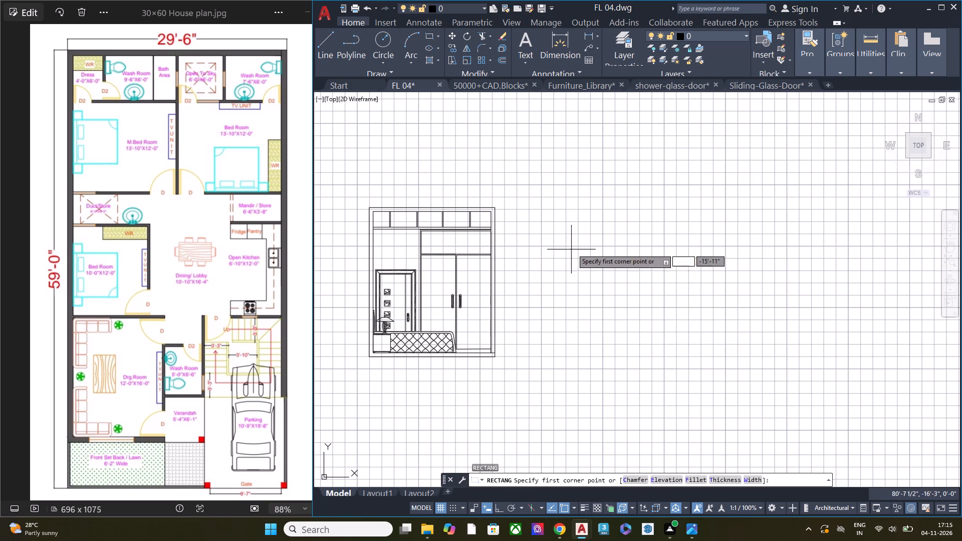
{"action": "left_click", "coordinate": [583, 215]}
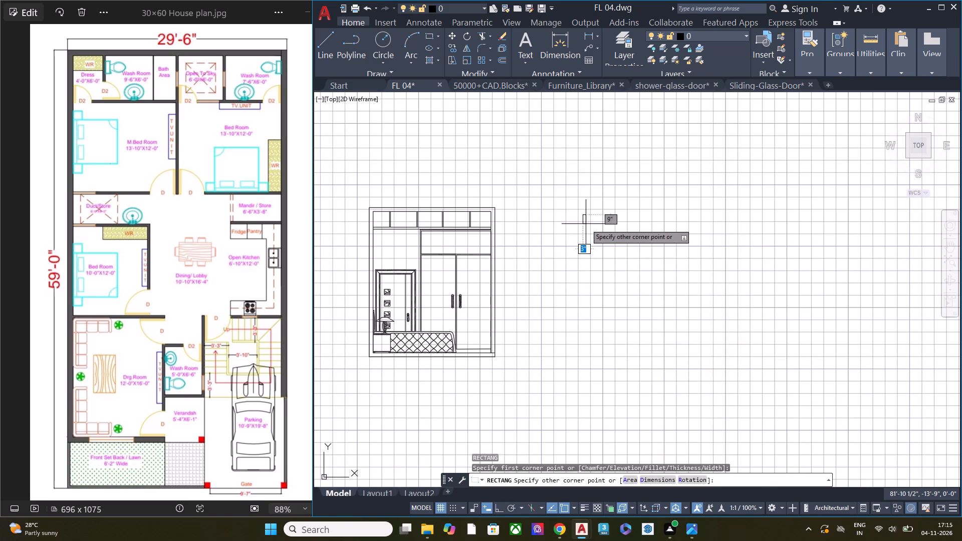
{"action": "key", "text": "d"}
{"action": "key", "text": "Return"}
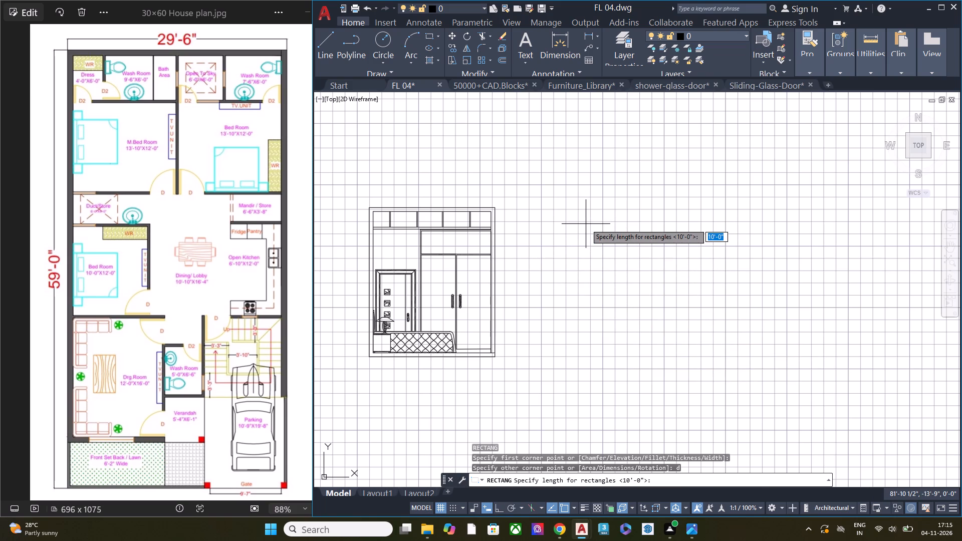
{"action": "type", "text": "13"}
{"action": "type", "text": "'10\""}
{"action": "key", "text": "Return"}
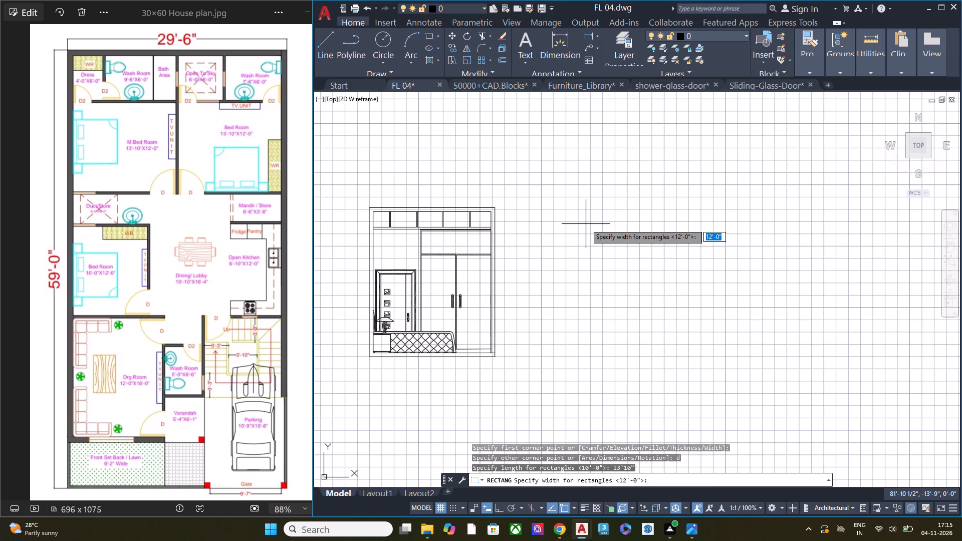
{"action": "type", "text": "12'"}
{"action": "key", "text": "Return"}
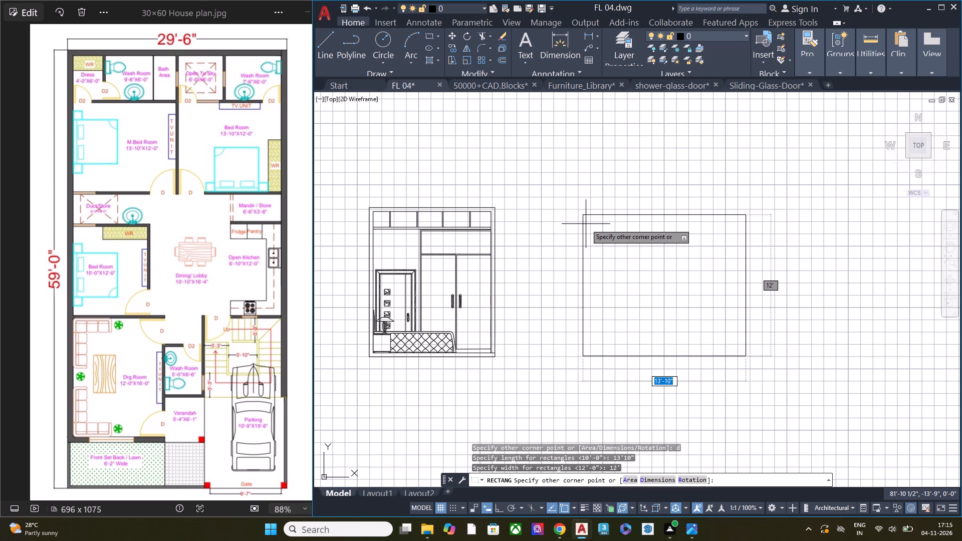
{"action": "left_click", "coordinate": [587, 220]}
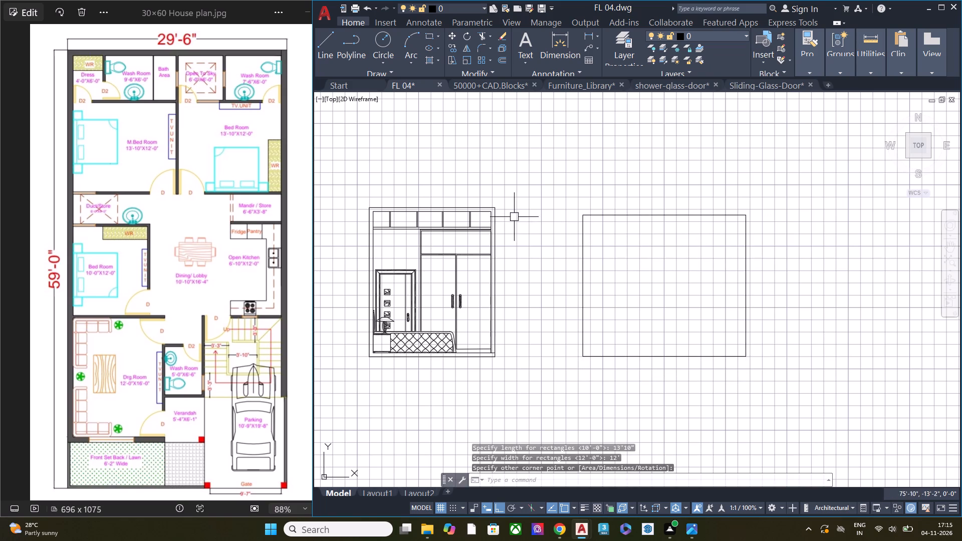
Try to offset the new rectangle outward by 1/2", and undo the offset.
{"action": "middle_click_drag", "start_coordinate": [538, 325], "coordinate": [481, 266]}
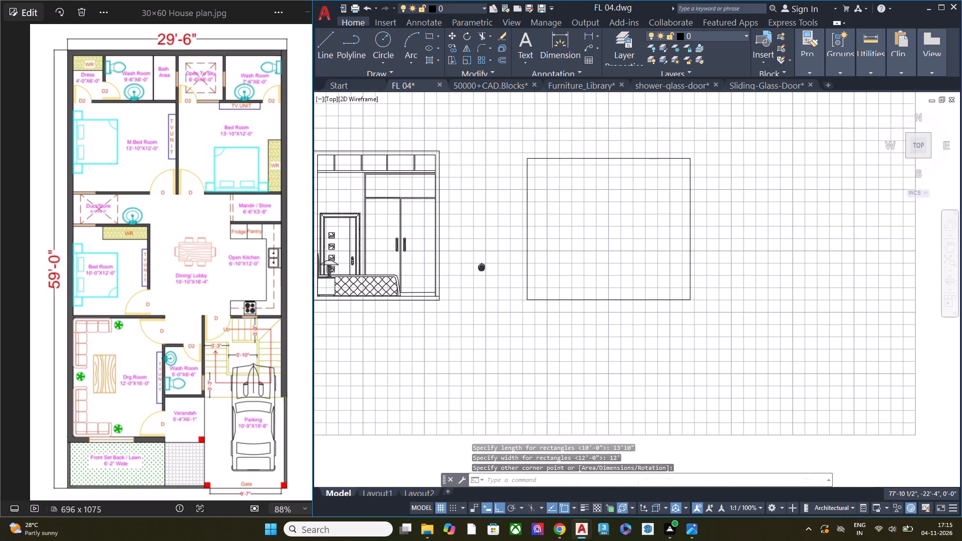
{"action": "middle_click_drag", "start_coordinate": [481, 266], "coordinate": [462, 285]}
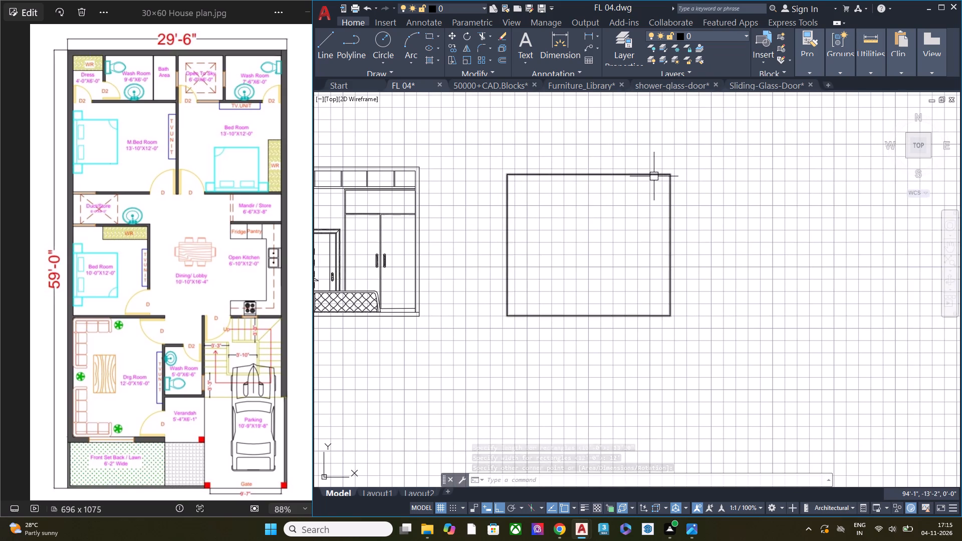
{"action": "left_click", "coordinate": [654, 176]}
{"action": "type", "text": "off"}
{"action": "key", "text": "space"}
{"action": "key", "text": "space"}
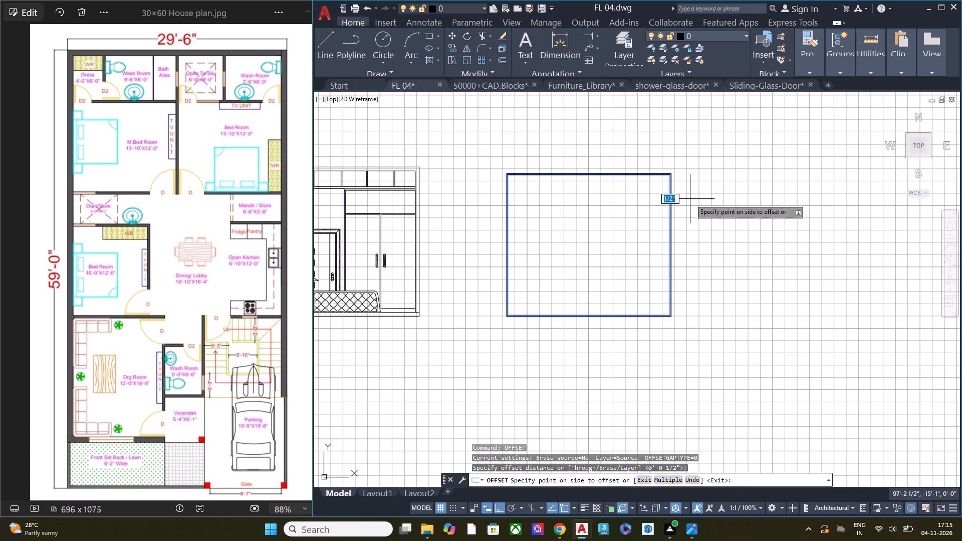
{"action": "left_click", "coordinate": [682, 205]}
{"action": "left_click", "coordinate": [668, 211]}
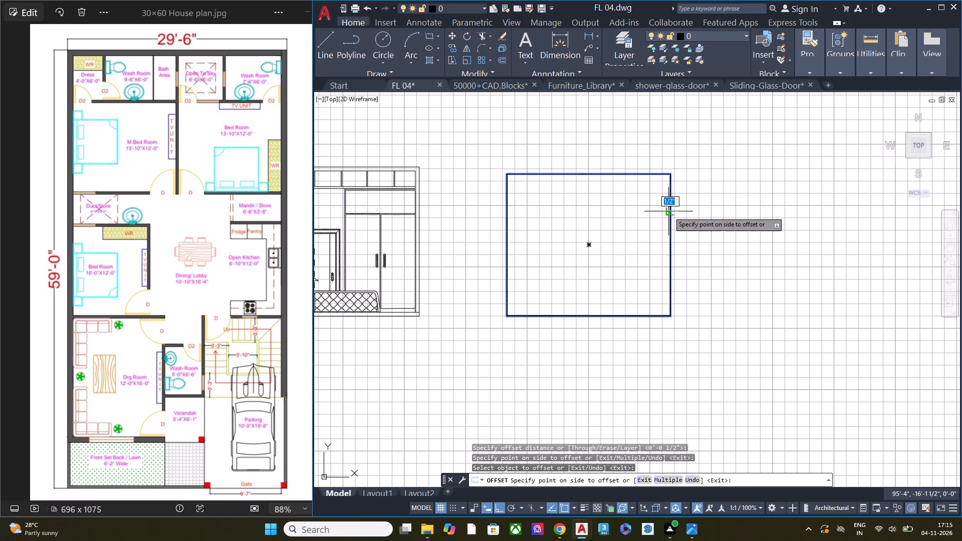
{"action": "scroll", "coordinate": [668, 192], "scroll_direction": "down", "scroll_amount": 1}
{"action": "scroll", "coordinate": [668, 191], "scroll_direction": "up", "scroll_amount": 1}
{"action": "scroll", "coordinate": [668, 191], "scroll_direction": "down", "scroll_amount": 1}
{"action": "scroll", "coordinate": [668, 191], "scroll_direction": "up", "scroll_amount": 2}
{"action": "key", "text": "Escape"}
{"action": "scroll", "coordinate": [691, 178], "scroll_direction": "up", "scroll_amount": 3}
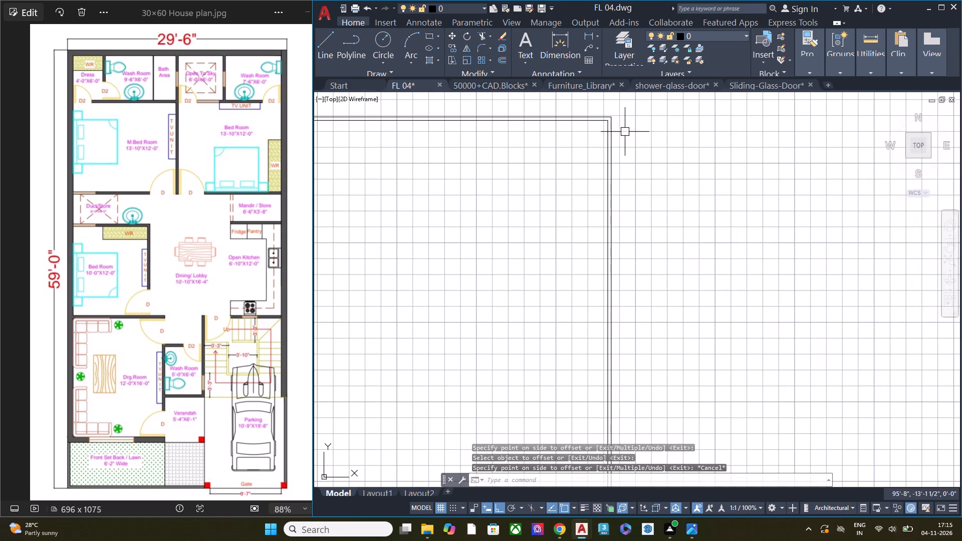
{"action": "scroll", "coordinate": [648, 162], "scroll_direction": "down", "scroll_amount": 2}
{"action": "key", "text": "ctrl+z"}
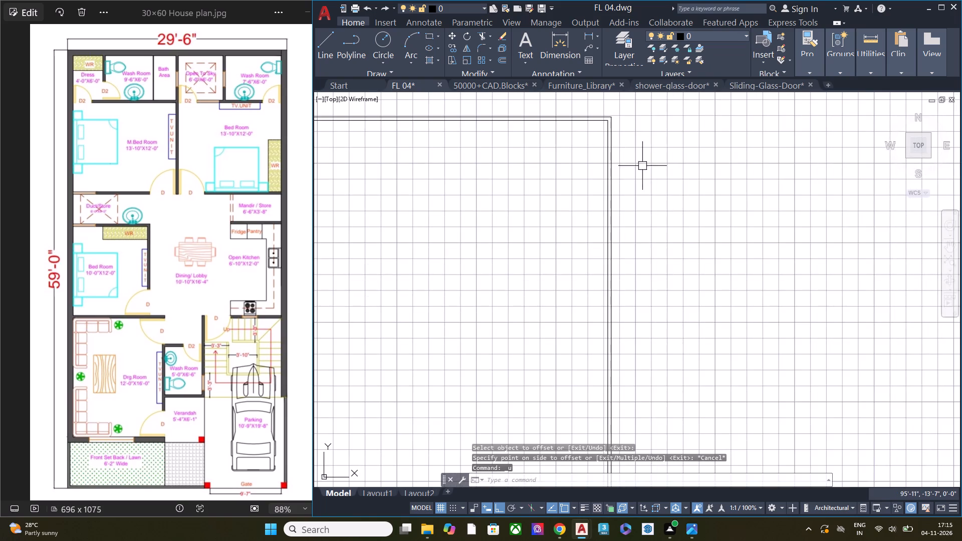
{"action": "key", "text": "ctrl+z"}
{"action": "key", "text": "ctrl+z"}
Offset the new 13'10" by 12' rectangle outward by 9" to form the surrounding wall outline.
{"action": "scroll", "coordinate": [670, 188], "scroll_direction": "up", "scroll_amount": 1}
{"action": "left_click", "coordinate": [670, 188]}
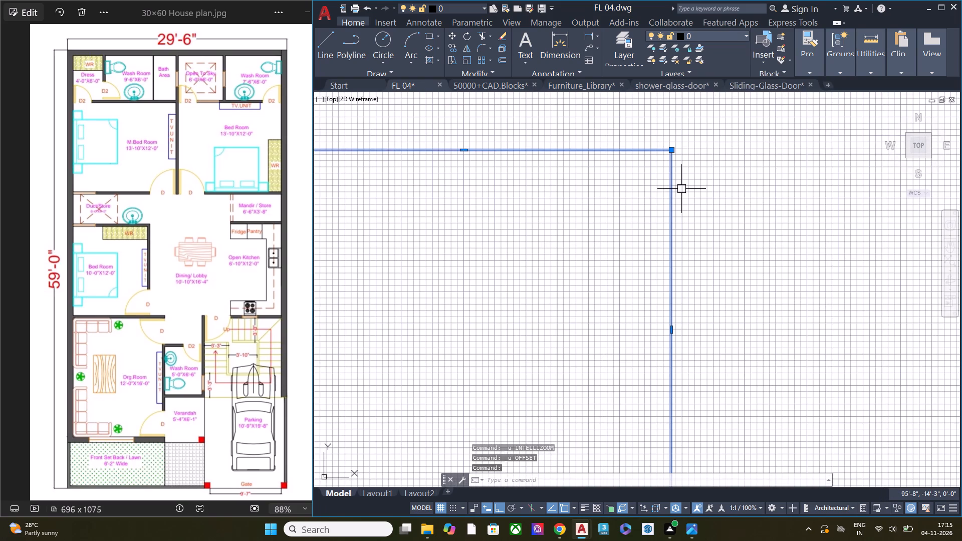
{"action": "type", "text": "off"}
{"action": "key", "text": "space"}
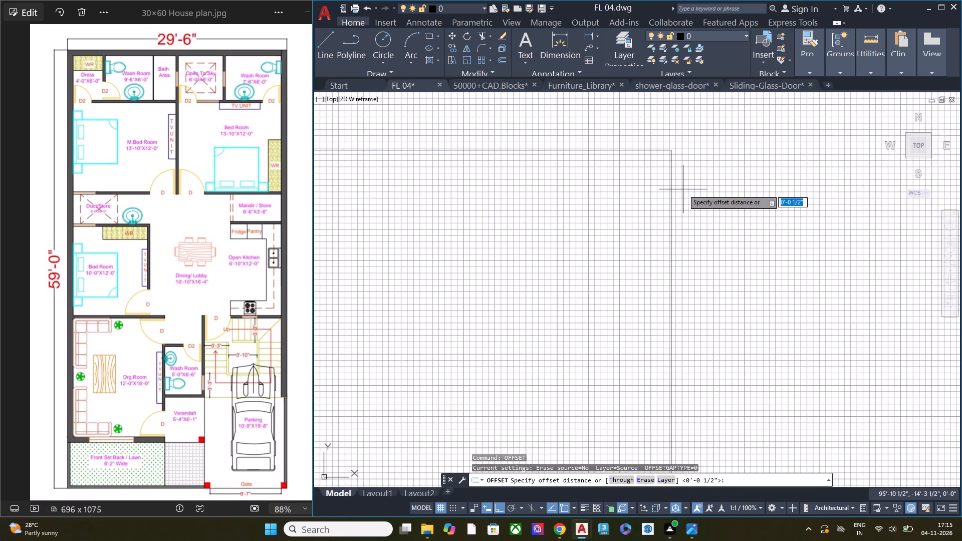
{"action": "key", "text": "space"}
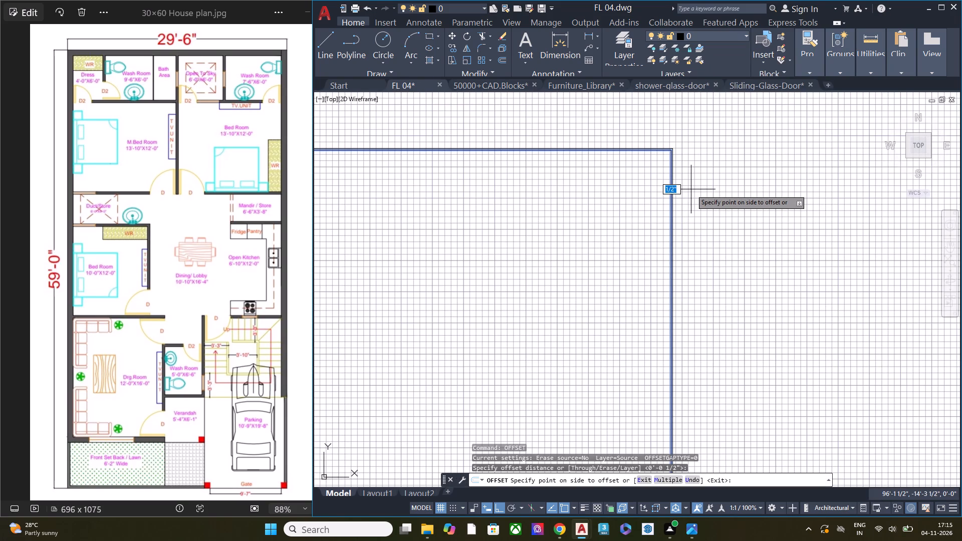
{"action": "key", "text": "9"}
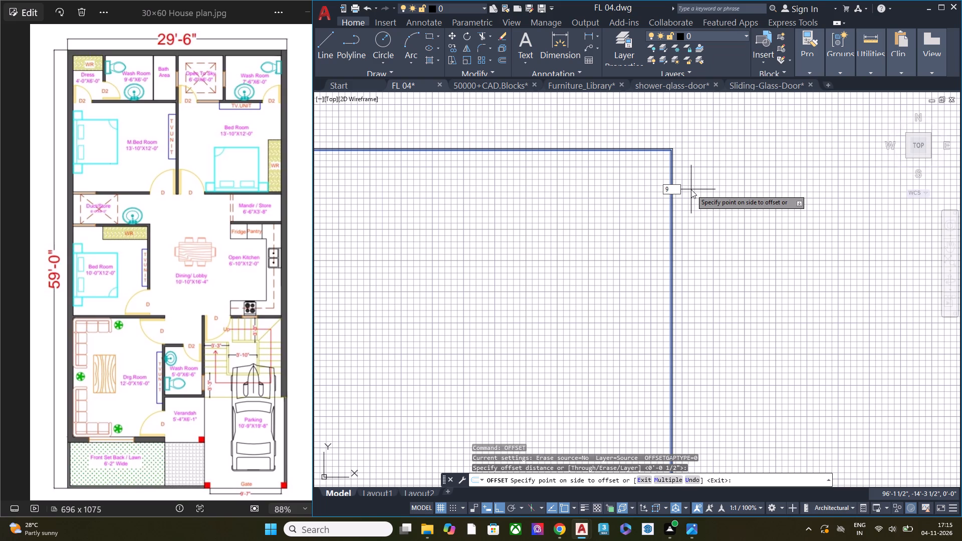
{"action": "key", "text": "shift+quotedbl"}
{"action": "key", "text": "Return"}
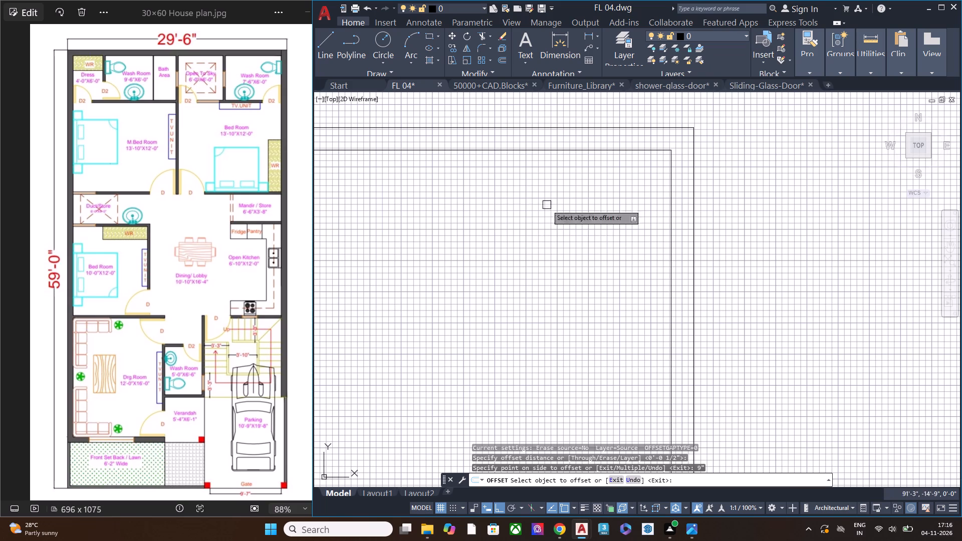
{"action": "scroll", "coordinate": [582, 234], "scroll_direction": "down", "scroll_amount": 3}
{"action": "middle_click_drag", "start_coordinate": [572, 265], "coordinate": [572, 245]}
{"action": "key", "text": "space"}
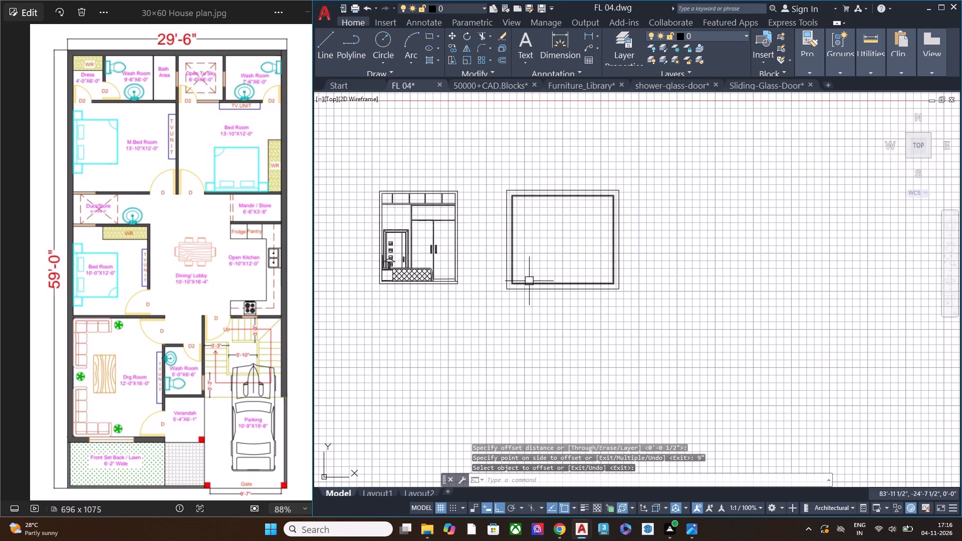
Explode the inner rectangle of the new bedroom elevation into separate lines.
{"action": "middle_click_drag", "start_coordinate": [586, 246], "coordinate": [585, 277]}
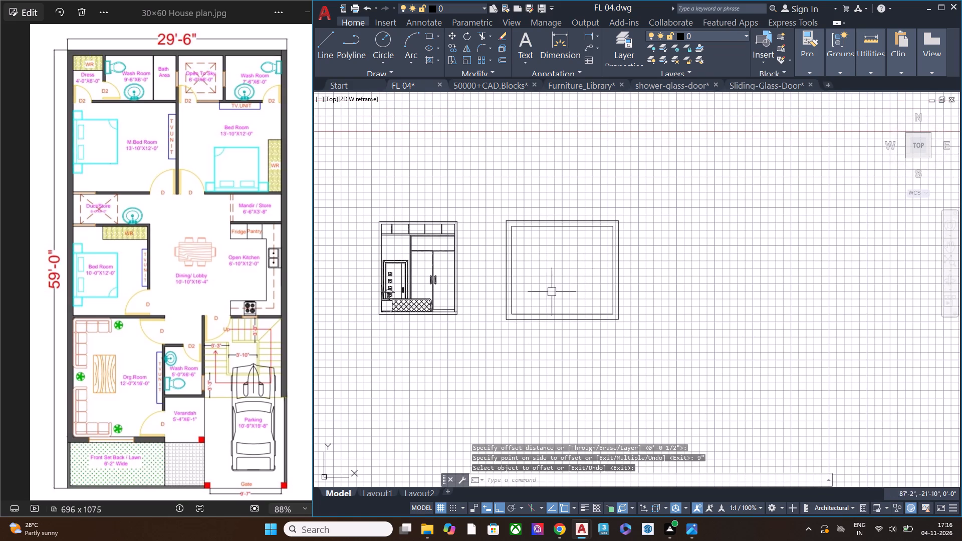
{"action": "scroll", "coordinate": [547, 307], "scroll_direction": "up", "scroll_amount": 1}
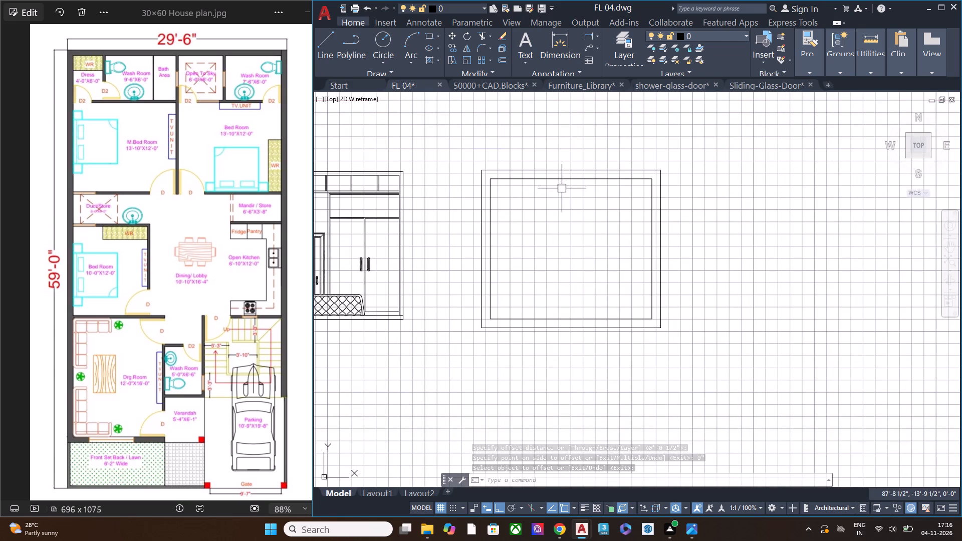
{"action": "left_click", "coordinate": [595, 180]}
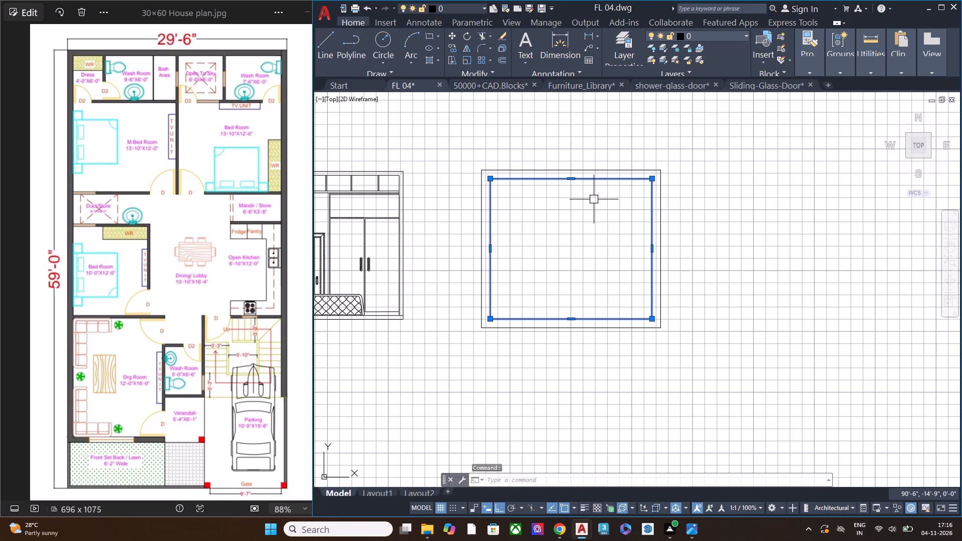
{"action": "type", "text": "ex"}
{"action": "left_click", "coordinate": [624, 233]}
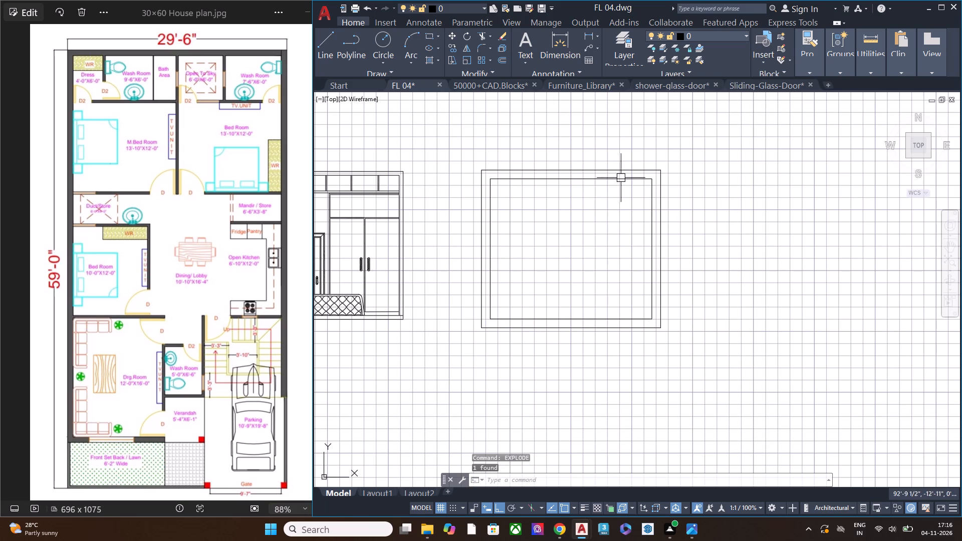
Offset the inner outline's top line 1' downward to mark the bottom of the loft.
{"action": "left_click", "coordinate": [621, 178]}
{"action": "type", "text": "off"}
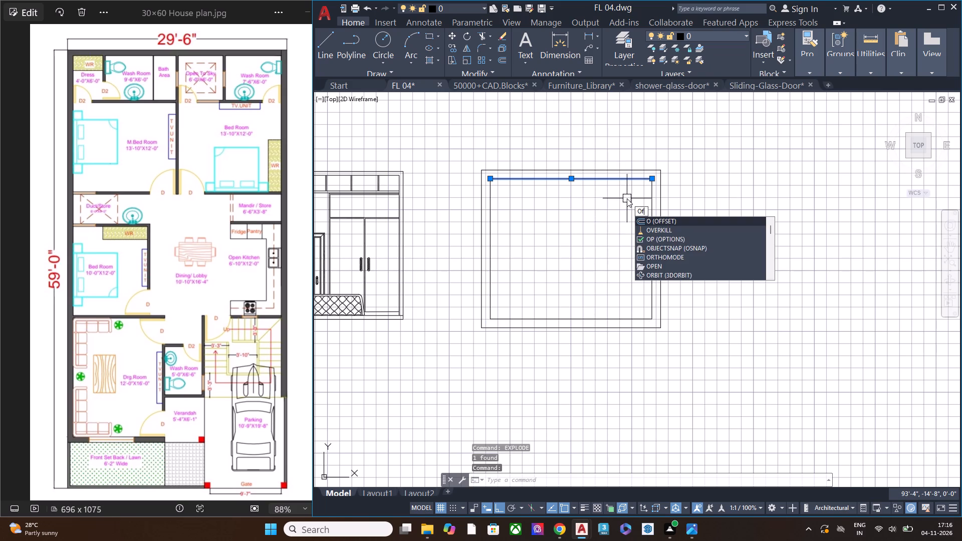
{"action": "key", "text": "space"}
{"action": "key", "text": "space"}
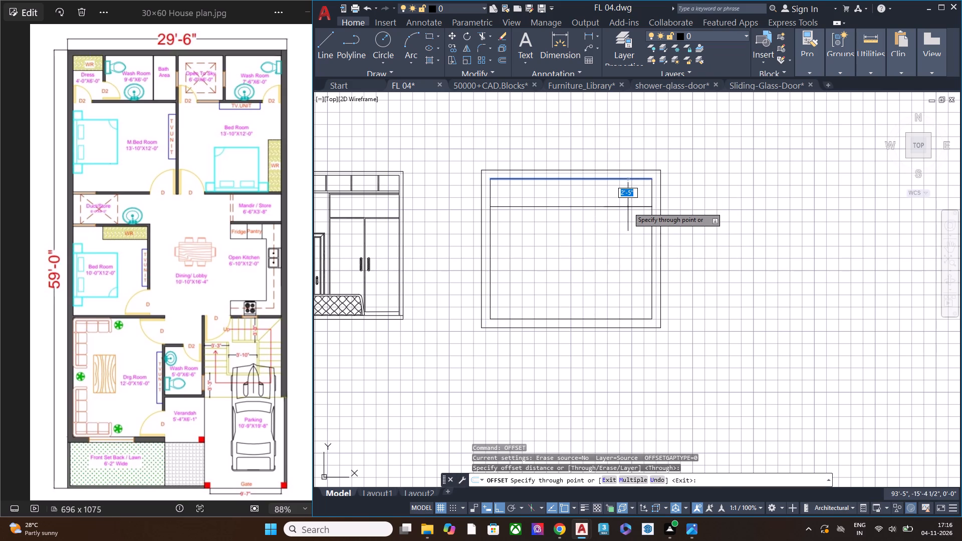
{"action": "type", "text": "1'"}
{"action": "key", "text": "Return"}
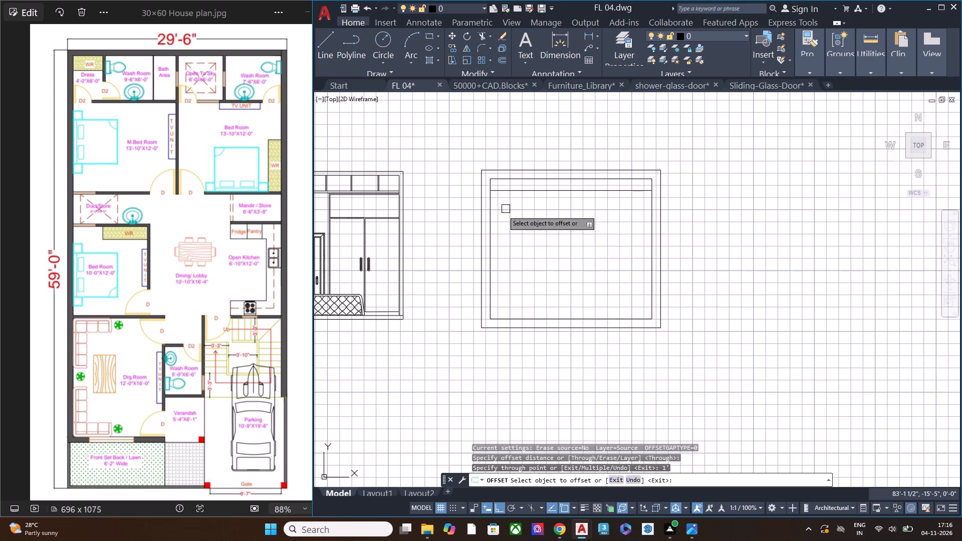
Measure the loft height at the inner wall of the first bedroom elevation.
{"action": "scroll", "coordinate": [657, 237], "scroll_direction": "down", "scroll_amount": 1}
{"action": "scroll", "coordinate": [658, 238], "scroll_direction": "up", "scroll_amount": 1}
{"action": "scroll", "coordinate": [660, 238], "scroll_direction": "down", "scroll_amount": 2}
{"action": "scroll", "coordinate": [540, 210], "scroll_direction": "up", "scroll_amount": 3}
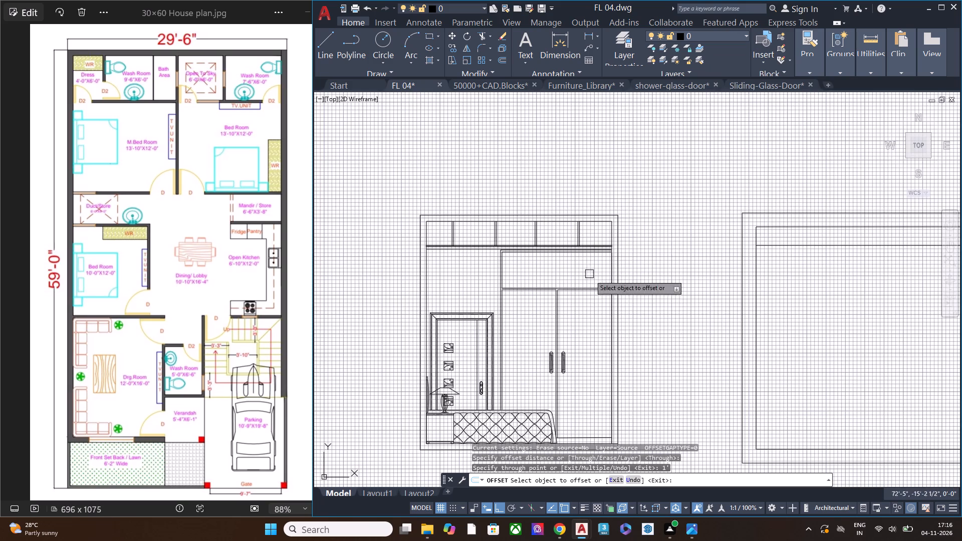
{"action": "middle_click_drag", "start_coordinate": [640, 298], "coordinate": [533, 279]}
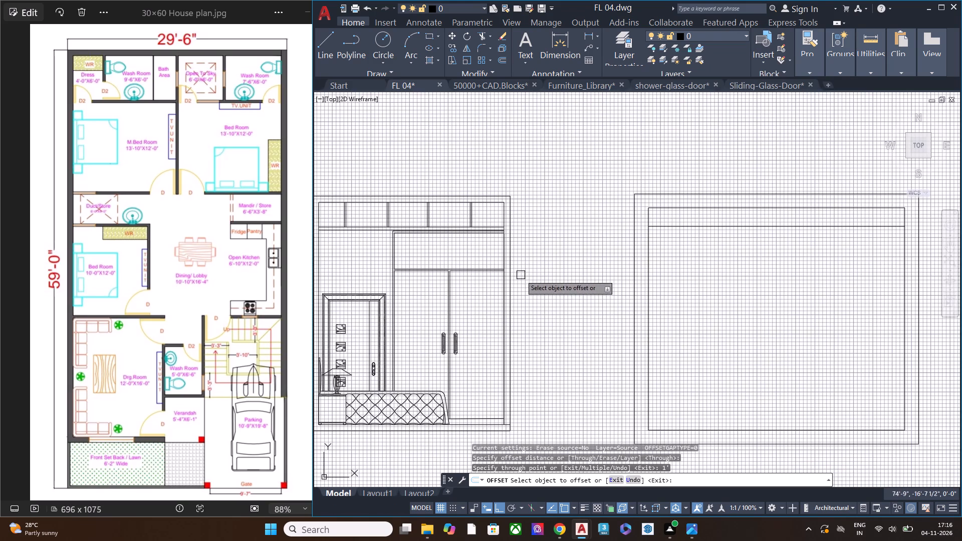
{"action": "scroll", "coordinate": [387, 247], "scroll_direction": "up", "scroll_amount": 3}
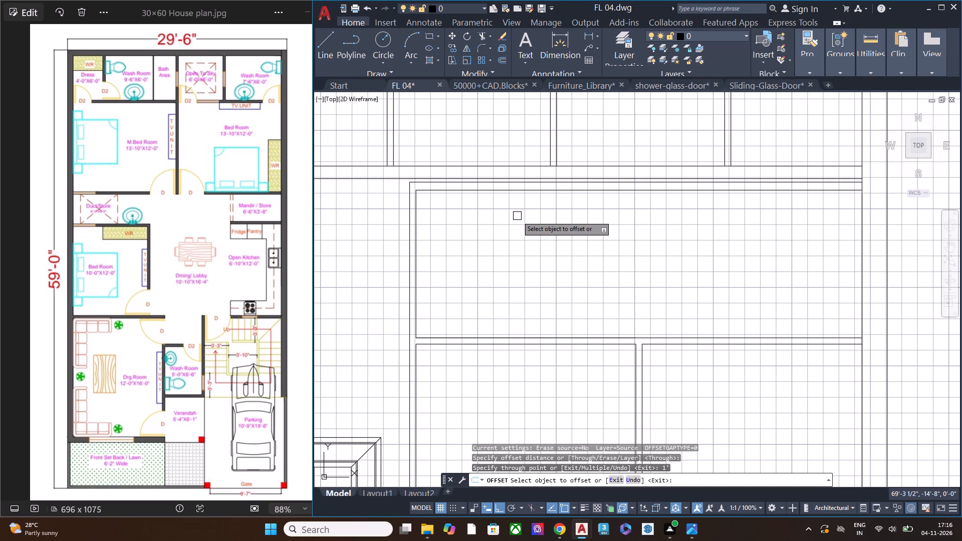
{"action": "scroll", "coordinate": [694, 230], "scroll_direction": "down", "scroll_amount": 2}
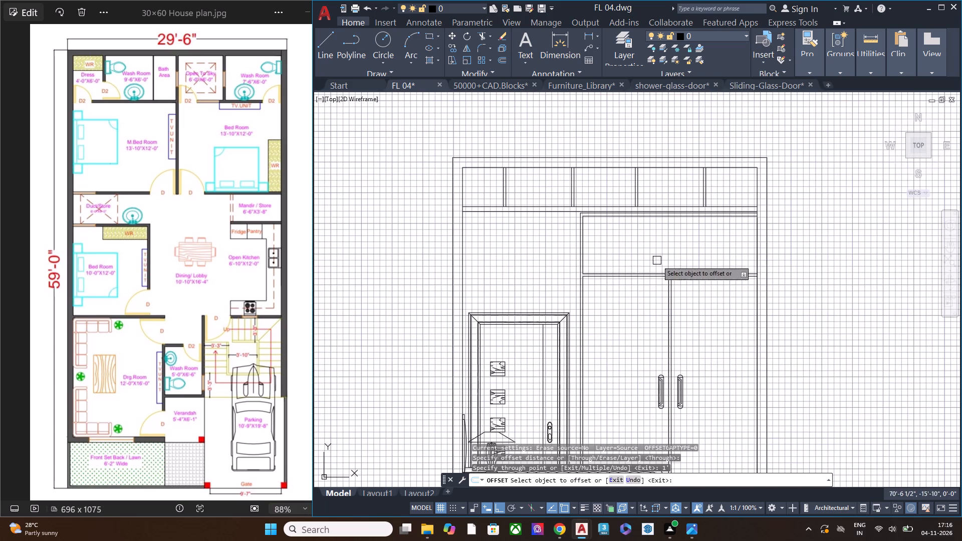
{"action": "key", "text": "space"}
{"action": "left_click", "coordinate": [873, 67]}
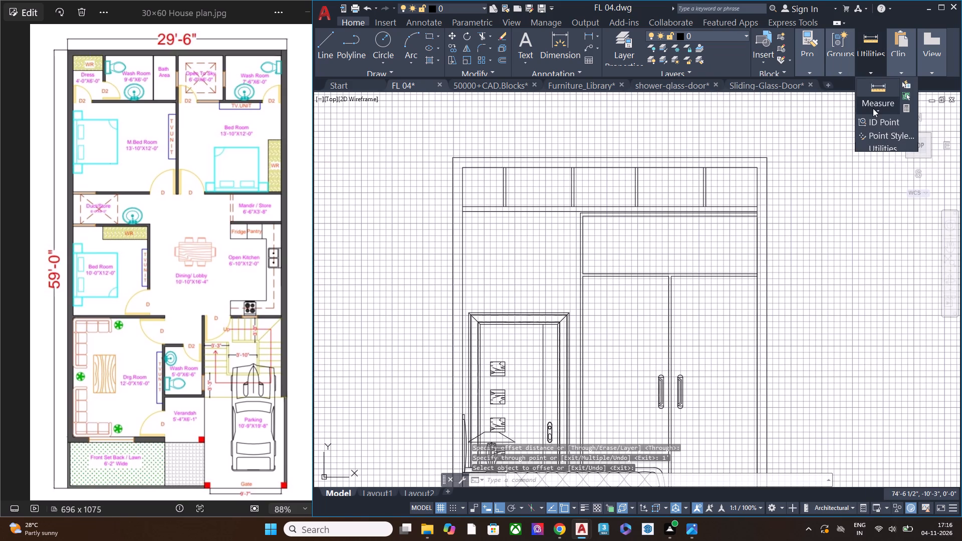
{"action": "left_click", "coordinate": [873, 108]}
{"action": "left_click", "coordinate": [880, 144]}
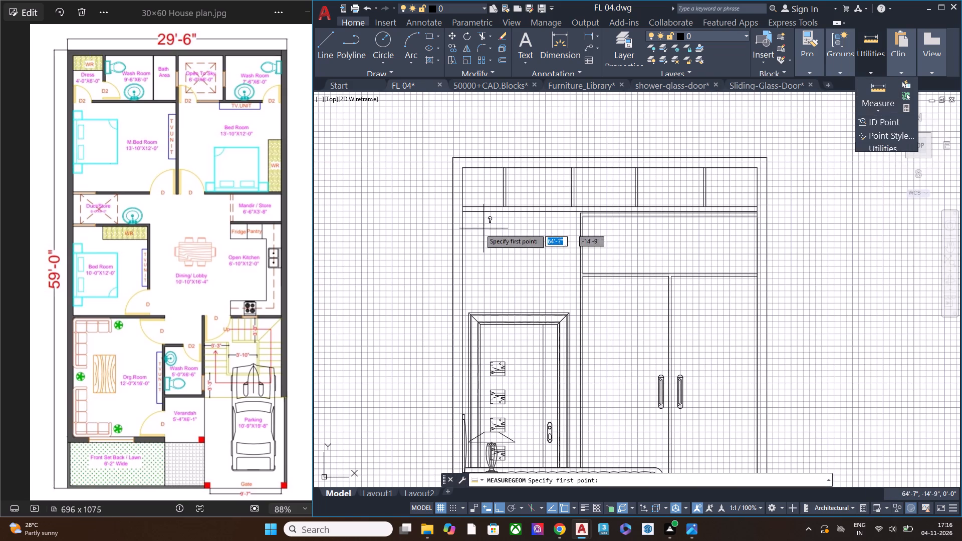
{"action": "scroll", "coordinate": [461, 205], "scroll_direction": "up", "scroll_amount": 1}
{"action": "left_click", "coordinate": [462, 204]}
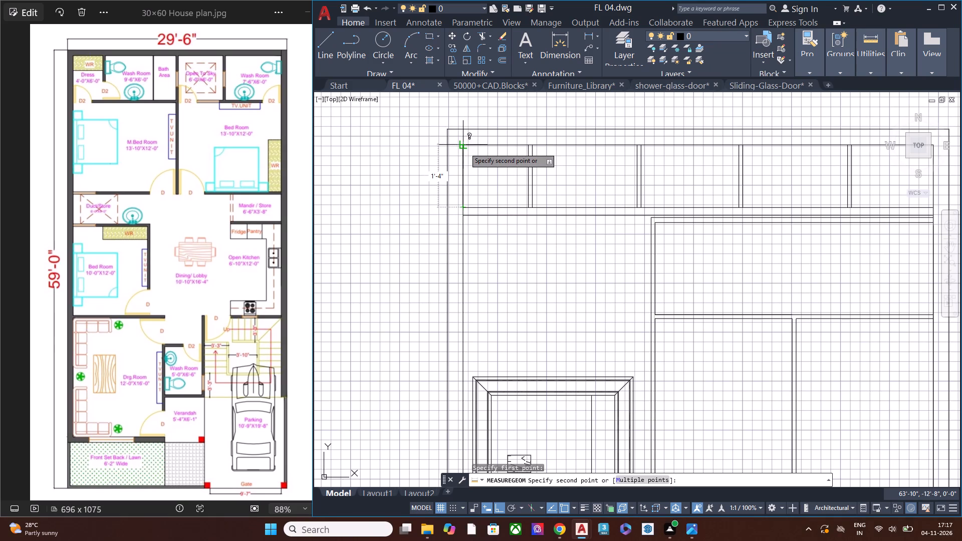
{"action": "key", "text": "Escape"}
Draw a vertical divider line between the loft's top and bottom lines near the left end of the new elevation.
{"action": "scroll", "coordinate": [449, 167], "scroll_direction": "down", "scroll_amount": 7}
{"action": "scroll", "coordinate": [616, 173], "scroll_direction": "up", "scroll_amount": 2}
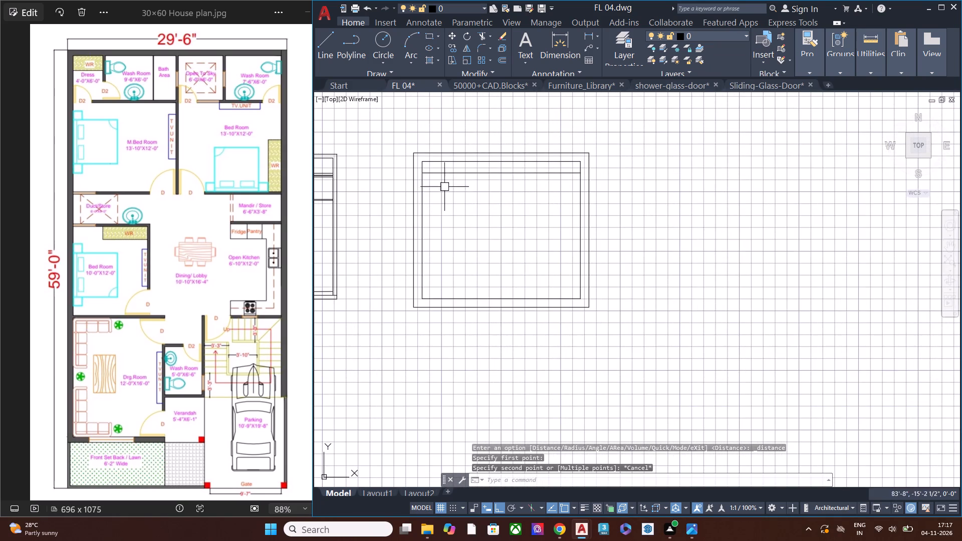
{"action": "middle_click_drag", "start_coordinate": [456, 211], "coordinate": [469, 222]}
{"action": "middle_click_drag", "start_coordinate": [506, 201], "coordinate": [608, 183]}
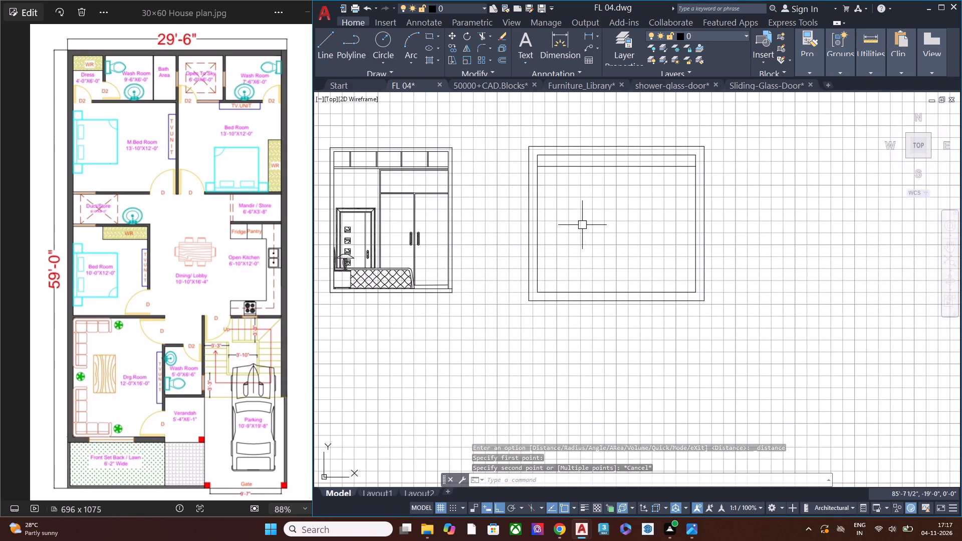
{"action": "scroll", "coordinate": [557, 145], "scroll_direction": "up", "scroll_amount": 2}
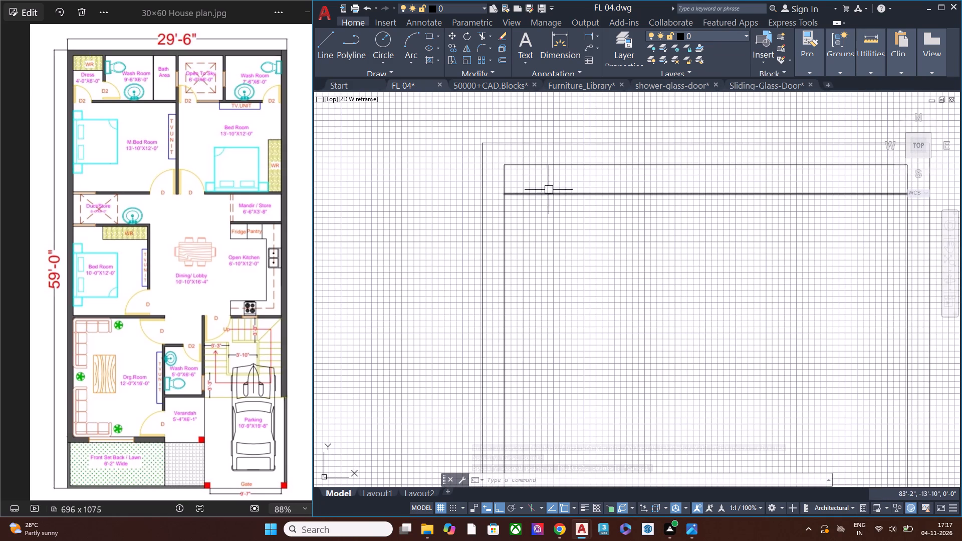
{"action": "key", "text": "space"}
{"action": "key", "text": "Escape"}
{"action": "type", "text": "l"}
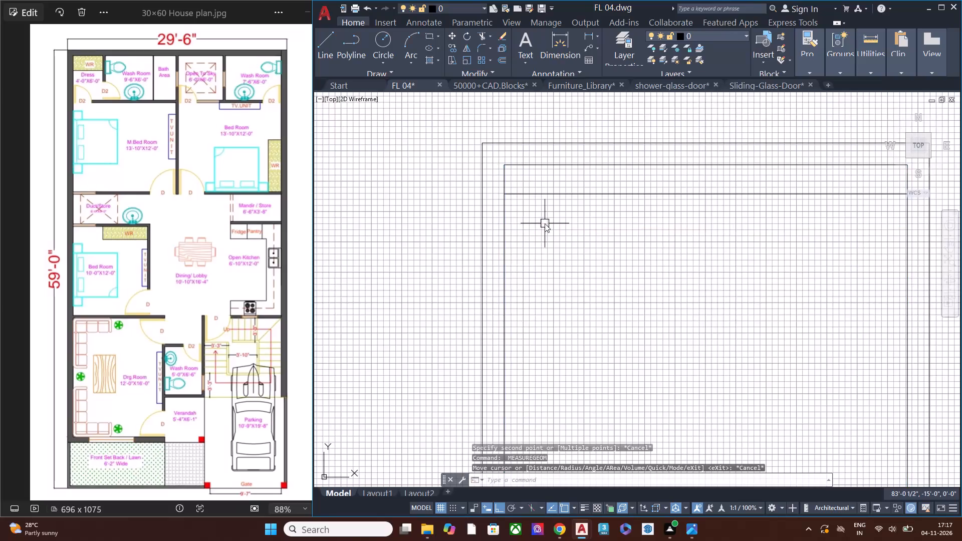
{"action": "key", "text": "space"}
{"action": "left_click", "coordinate": [554, 161]}
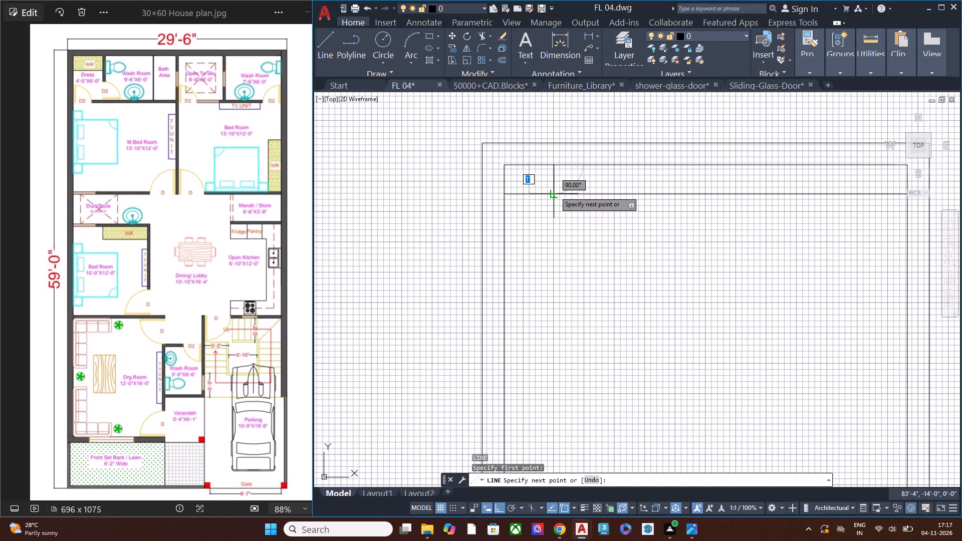
{"action": "left_click", "coordinate": [555, 193]}
{"action": "key", "text": "space"}
Offset the vertical divider line 1" to the right to give the loft partition its thickness.
{"action": "scroll", "coordinate": [555, 163], "scroll_direction": "up", "scroll_amount": 2}
{"action": "left_click", "coordinate": [570, 202]}
{"action": "left_click", "coordinate": [538, 194]}
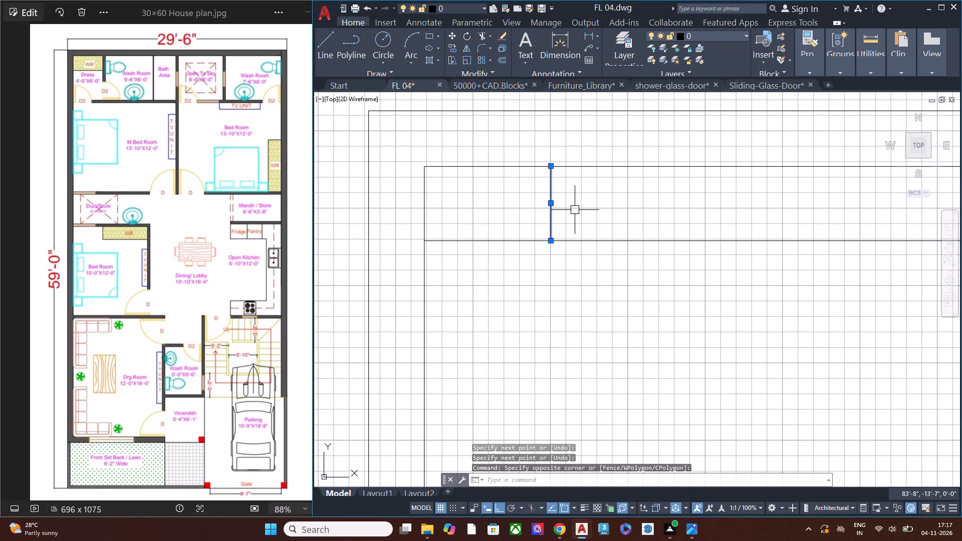
{"action": "type", "text": "off"}
{"action": "key", "text": "space"}
{"action": "key", "text": "space"}
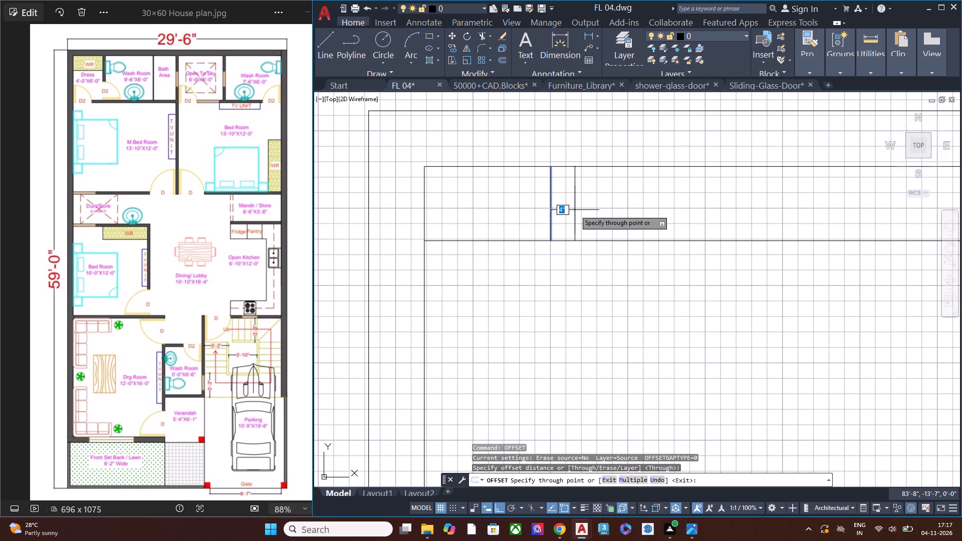
{"action": "type", "text": "1\""}
{"action": "key", "text": "Return"}
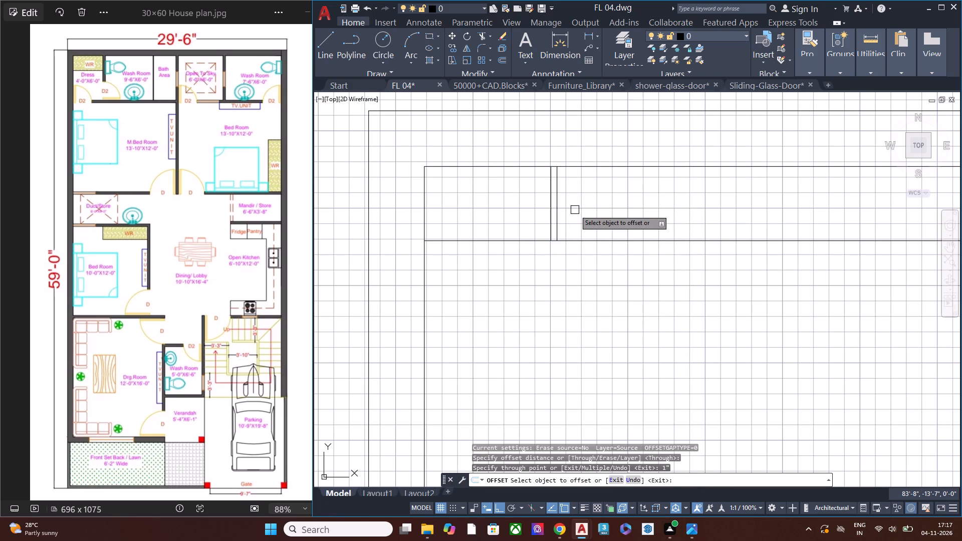
{"action": "key", "text": "space"}
Copy the two-line loft partition about 2'6" to the right along the loft's bottom line.
{"action": "left_click", "coordinate": [574, 211]}
{"action": "left_click", "coordinate": [532, 192]}
{"action": "scroll", "coordinate": [518, 201], "scroll_direction": "down", "scroll_amount": 2}
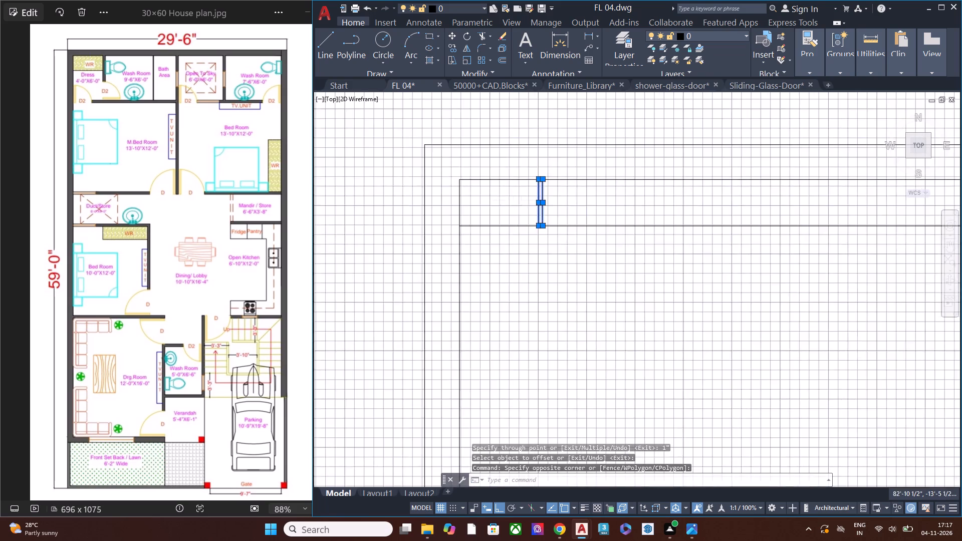
{"action": "middle_click_drag", "start_coordinate": [607, 212], "coordinate": [515, 210]}
{"action": "key", "text": "c"}
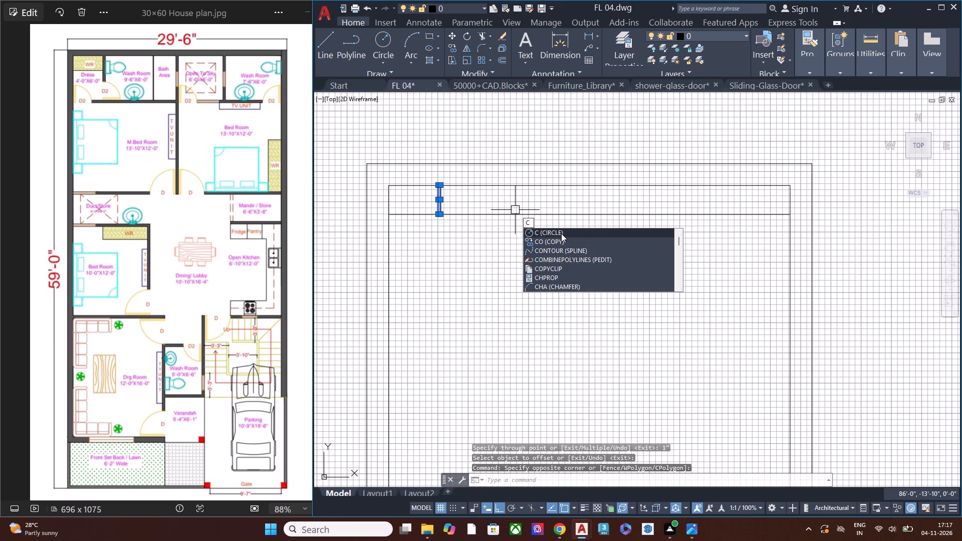
{"action": "left_click", "coordinate": [562, 238]}
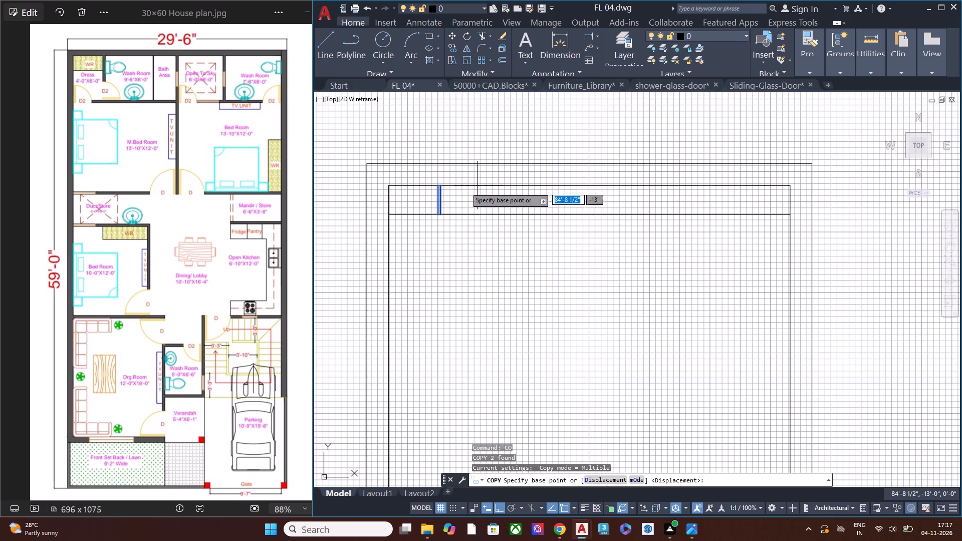
{"action": "scroll", "coordinate": [453, 213], "scroll_direction": "up", "scroll_amount": 2}
{"action": "left_click", "coordinate": [417, 217]}
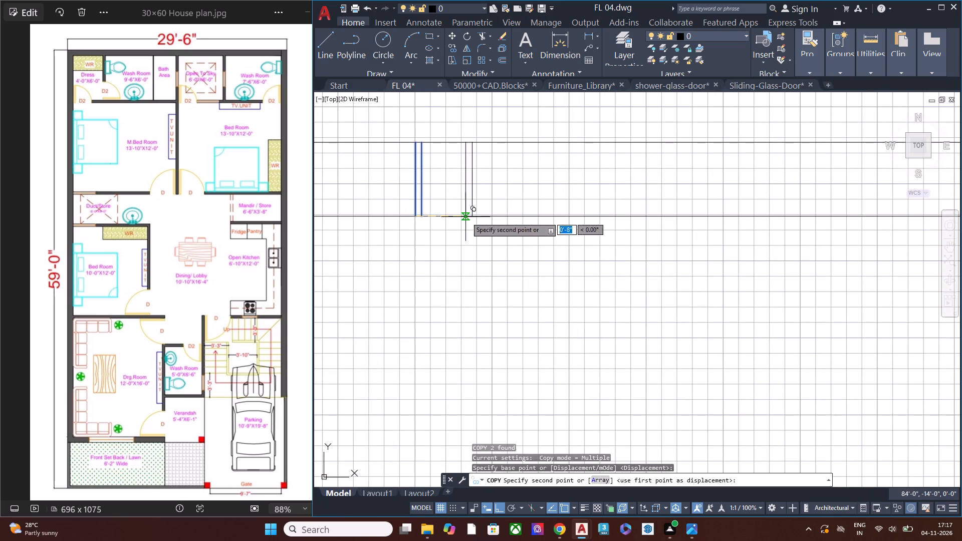
{"action": "scroll", "coordinate": [517, 221], "scroll_direction": "down", "scroll_amount": 2}
{"action": "left_click", "coordinate": [550, 223]}
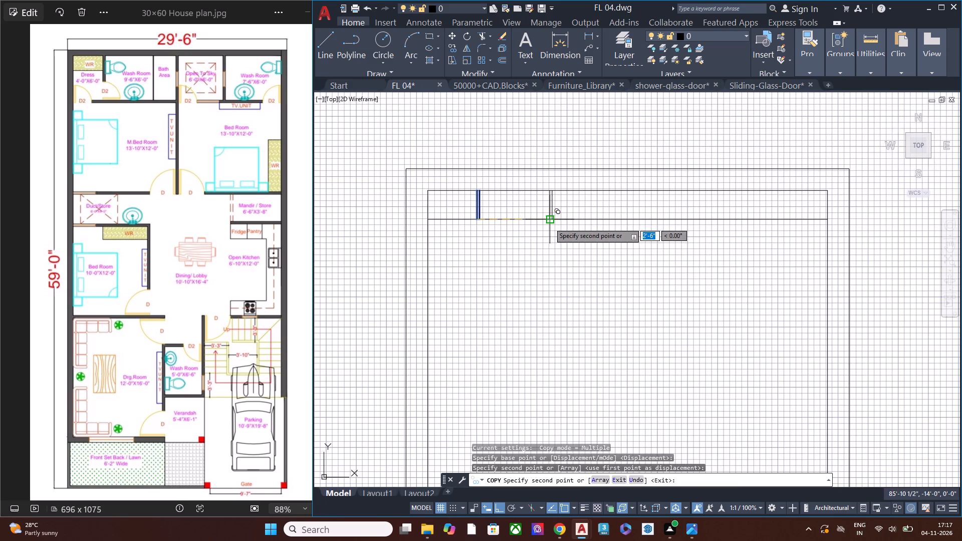
{"action": "key", "text": "space"}
Copy both loft partitions horizontally along the loft twice, about 5' and about 10' to the right.
{"action": "left_click", "coordinate": [562, 211]}
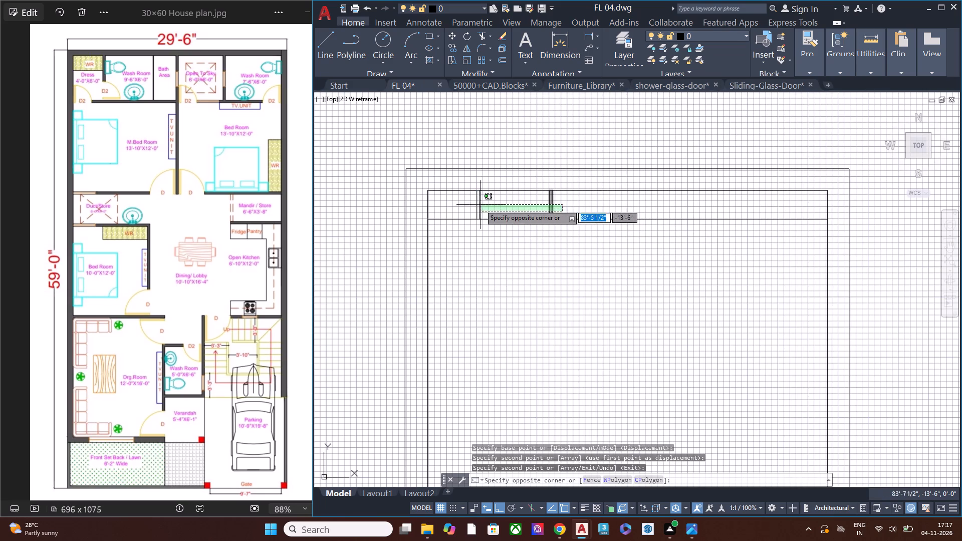
{"action": "left_click", "coordinate": [460, 205]}
{"action": "key", "text": "c"}
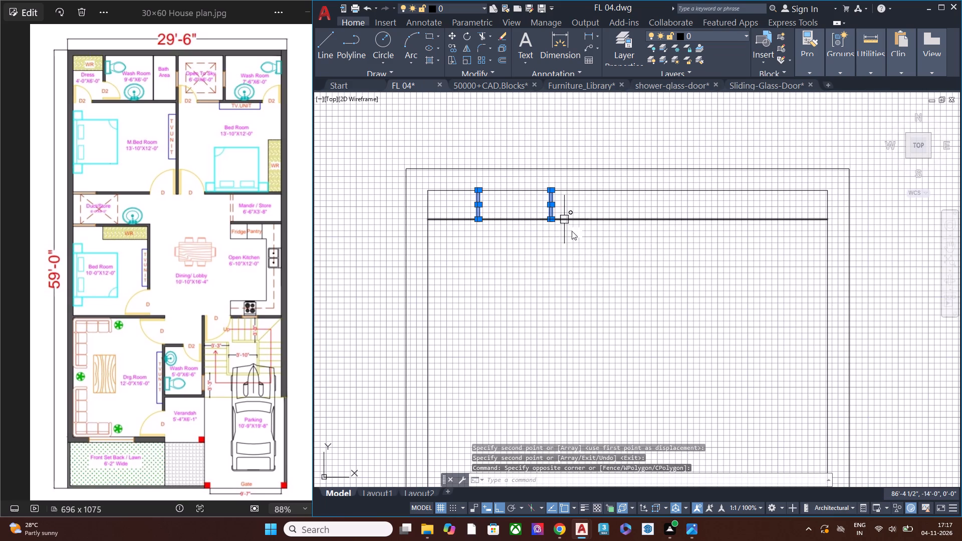
{"action": "left_click", "coordinate": [588, 247]}
{"action": "left_click", "coordinate": [487, 241]}
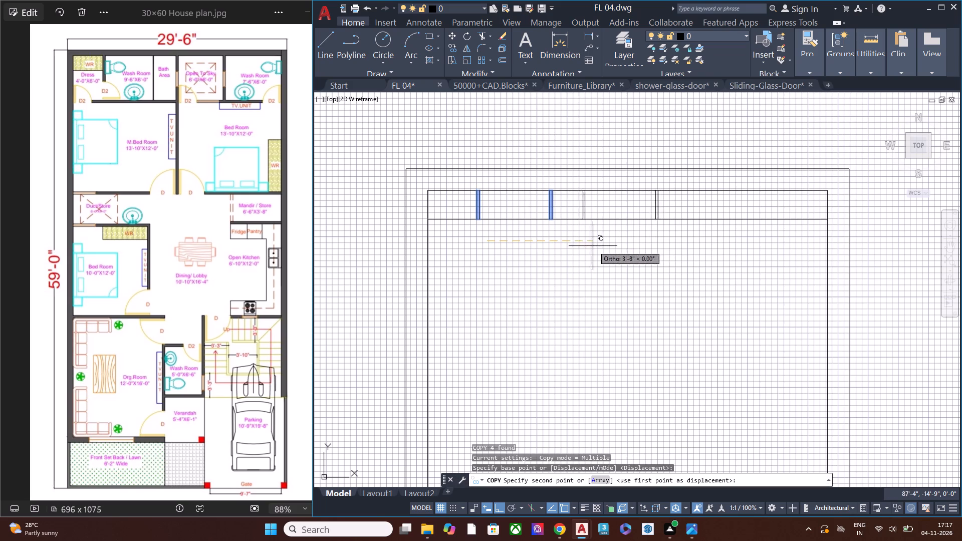
{"action": "left_click", "coordinate": [633, 248]}
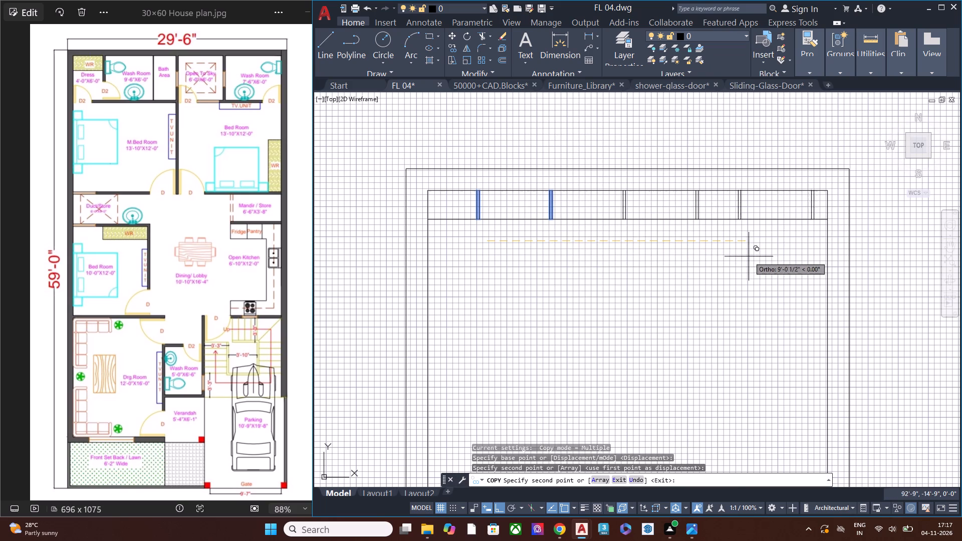
{"action": "left_click", "coordinate": [786, 258]}
{"action": "key", "text": "Escape"}
Erase the extra partition copy lying beyond the loft, at the outer face of the right wall.
{"action": "scroll", "coordinate": [856, 190], "scroll_direction": "up", "scroll_amount": 3}
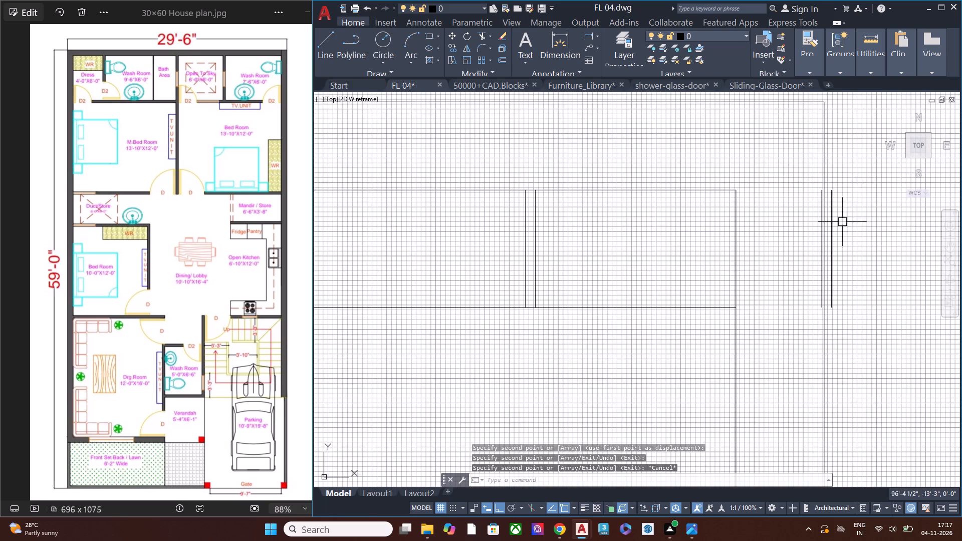
{"action": "scroll", "coordinate": [831, 208], "scroll_direction": "up", "scroll_amount": 1}
{"action": "left_click", "coordinate": [833, 207]}
{"action": "left_click", "coordinate": [816, 221]}
{"action": "key", "text": "Delete"}
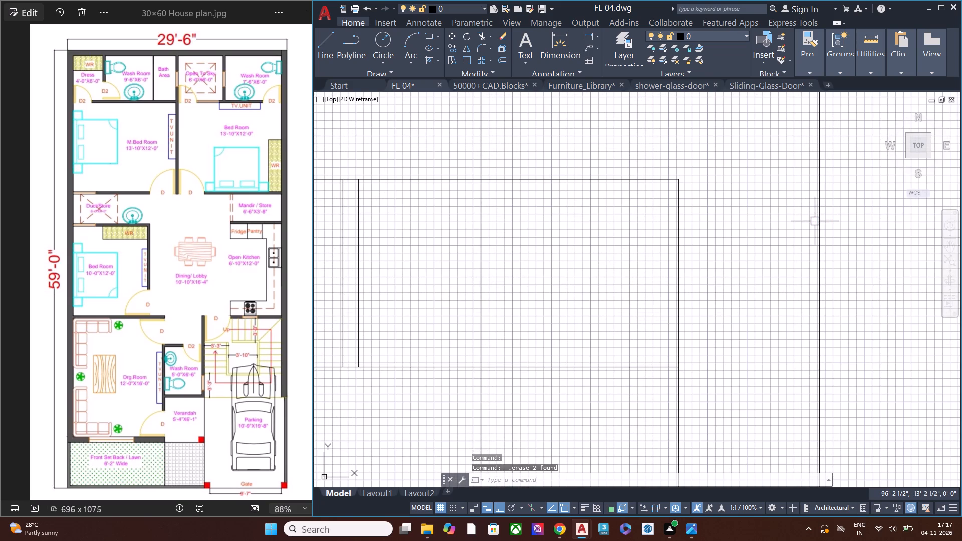
Save the drawing.
{"action": "scroll", "coordinate": [811, 210], "scroll_direction": "down", "scroll_amount": 3}
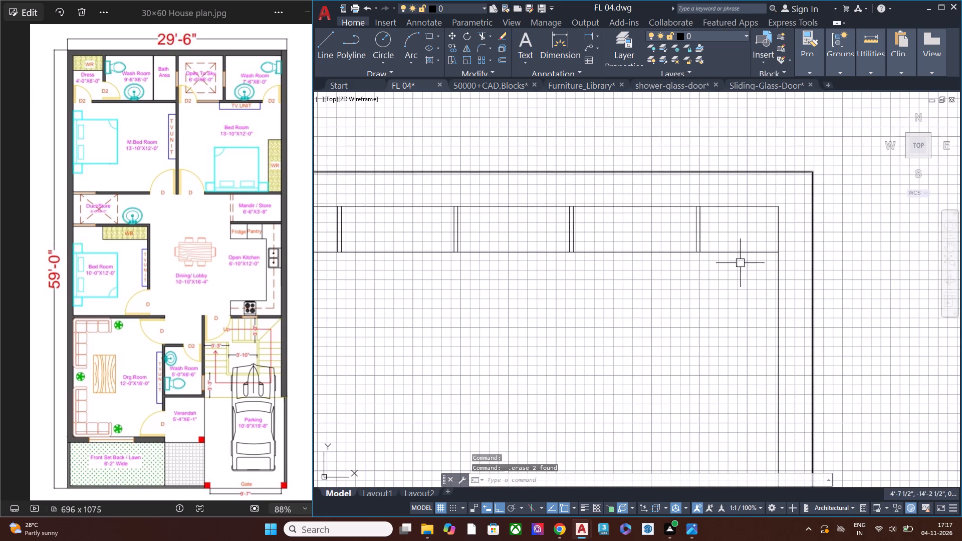
{"action": "scroll", "coordinate": [678, 229], "scroll_direction": "down", "scroll_amount": 2}
{"action": "middle_click_drag", "start_coordinate": [617, 279], "coordinate": [654, 226]}
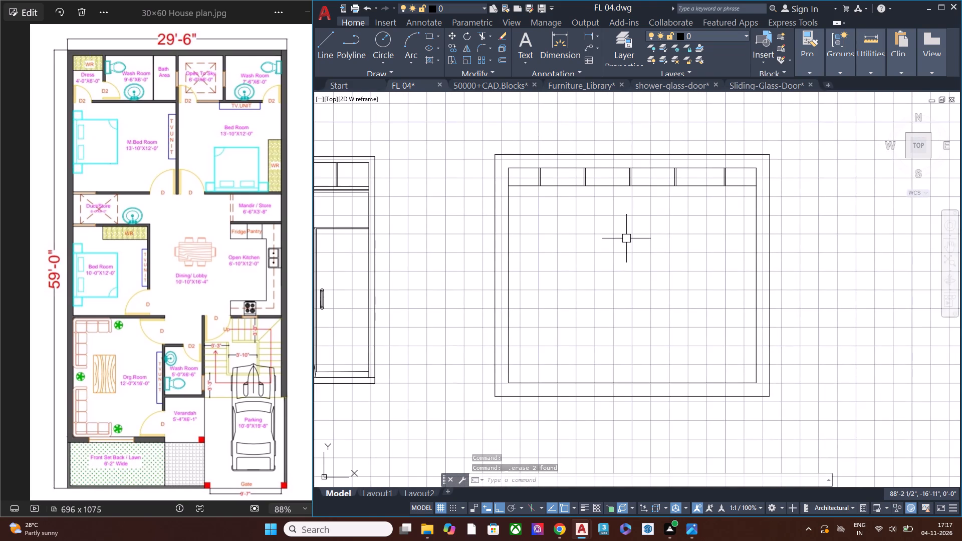
{"action": "key", "text": "ctrl+s"}
Offset the inner outline's bottom line 7' upward in the new bedroom elevation.
{"action": "middle_click_drag", "start_coordinate": [565, 323], "coordinate": [503, 317]}
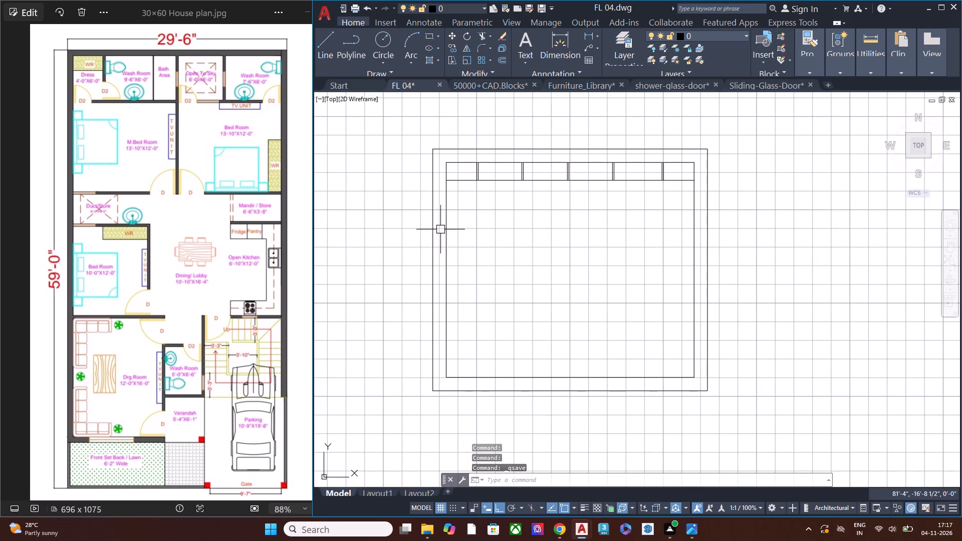
{"action": "scroll", "coordinate": [450, 223], "scroll_direction": "up", "scroll_amount": 1}
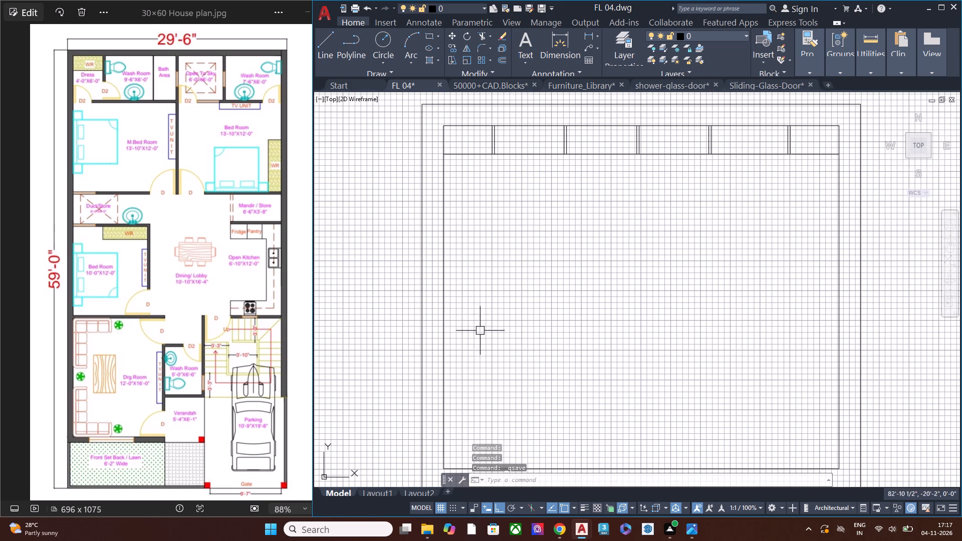
{"action": "scroll", "coordinate": [559, 317], "scroll_direction": "down", "scroll_amount": 1}
{"action": "left_click", "coordinate": [587, 414]}
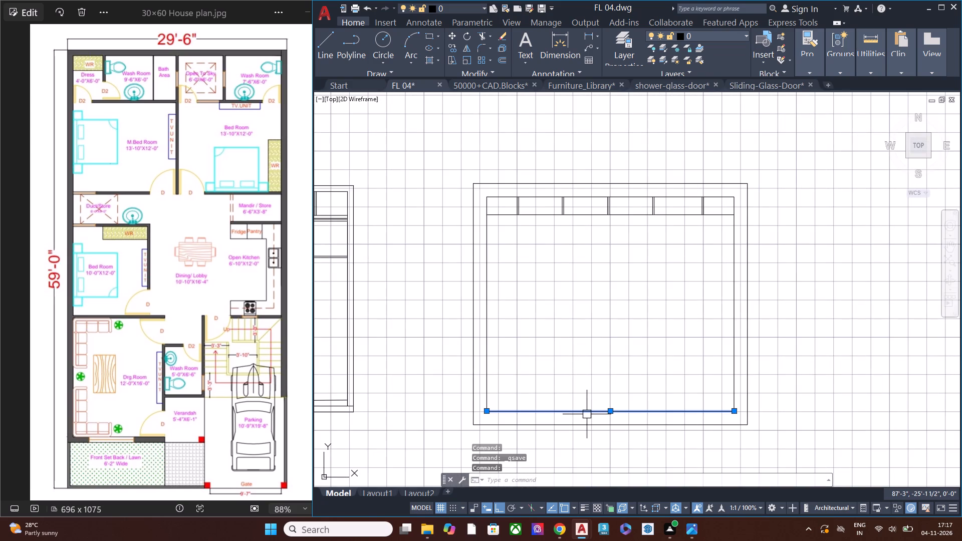
{"action": "type", "text": "off"}
{"action": "key", "text": "space"}
{"action": "key", "text": "space"}
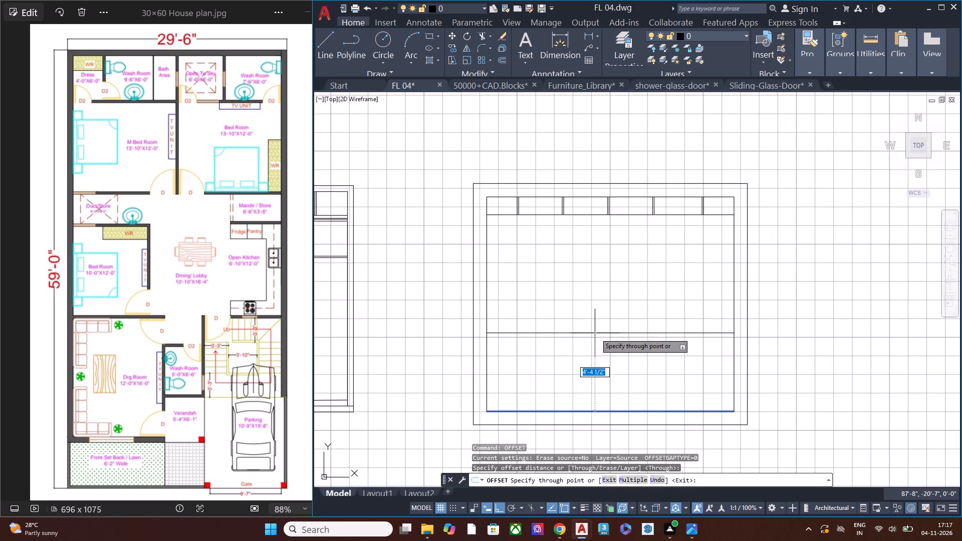
{"action": "type", "text": "87"}
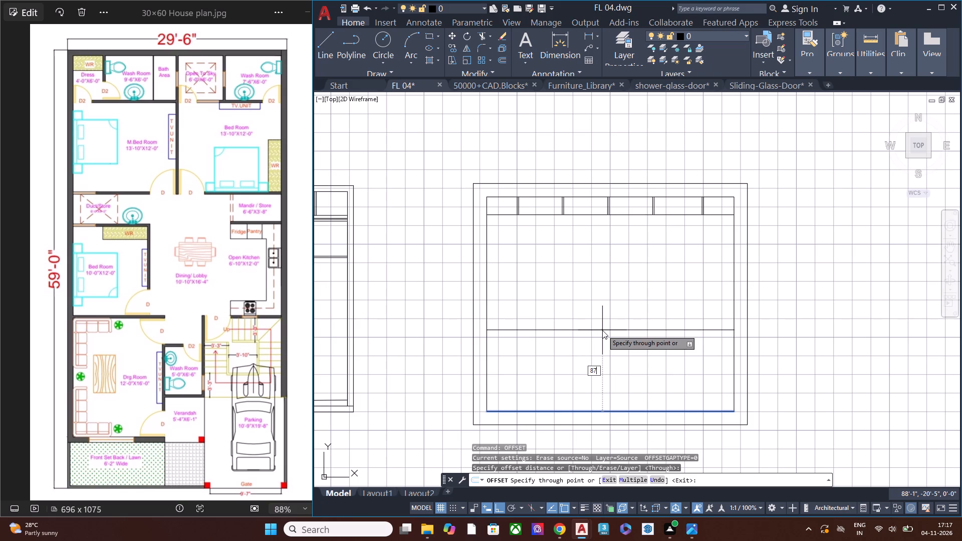
{"action": "key", "text": "BackSpace"}
{"action": "key", "text": "BackSpace"}
{"action": "type", "text": "7'"}
{"action": "key", "text": "Return"}
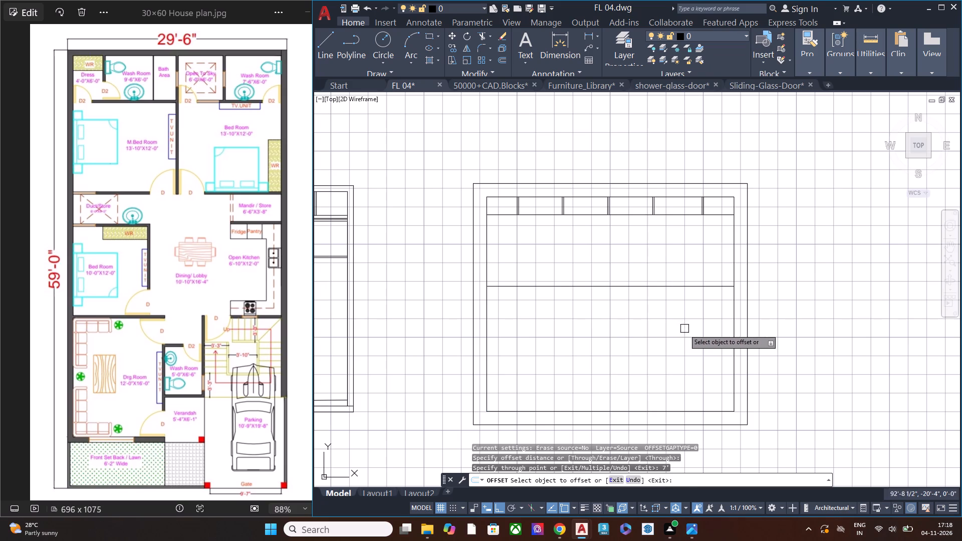
{"action": "middle_click_drag", "start_coordinate": [661, 255], "coordinate": [681, 242]}
{"action": "key", "text": "Escape"}
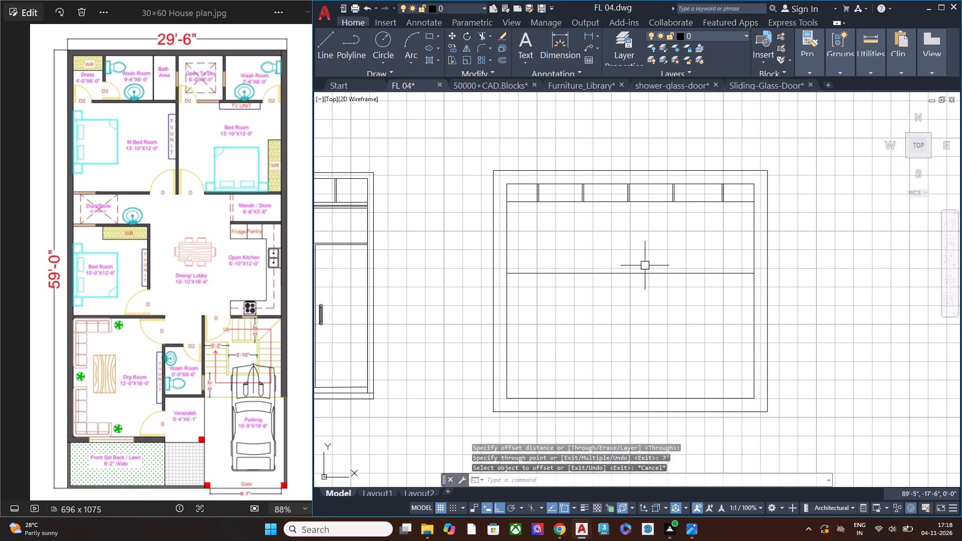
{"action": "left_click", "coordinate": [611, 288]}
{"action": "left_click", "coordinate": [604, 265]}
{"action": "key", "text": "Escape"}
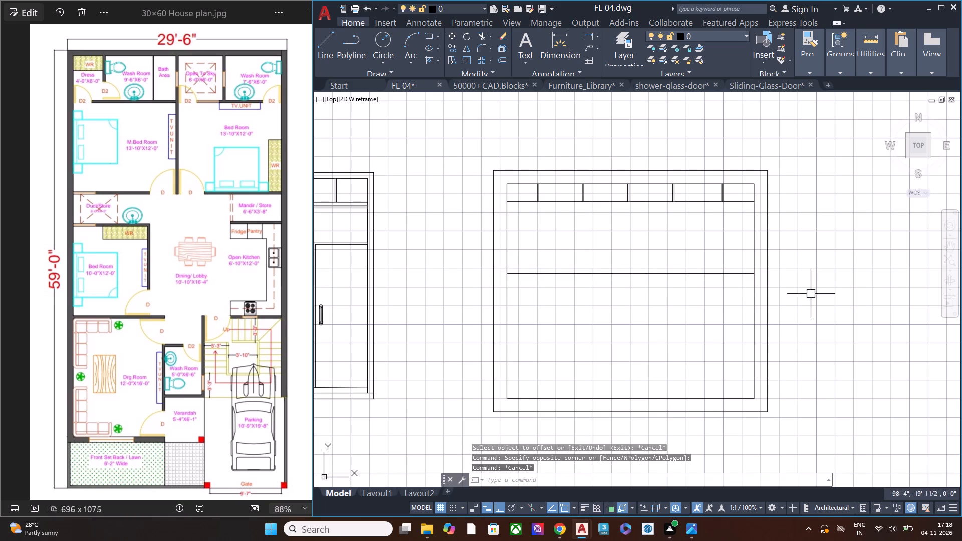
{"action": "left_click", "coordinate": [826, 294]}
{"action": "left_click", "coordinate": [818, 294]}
Switch to Chrome, search Google for "room section" in a new tab and look through the reference drawings.
{"action": "left_click", "coordinate": [551, 530]}
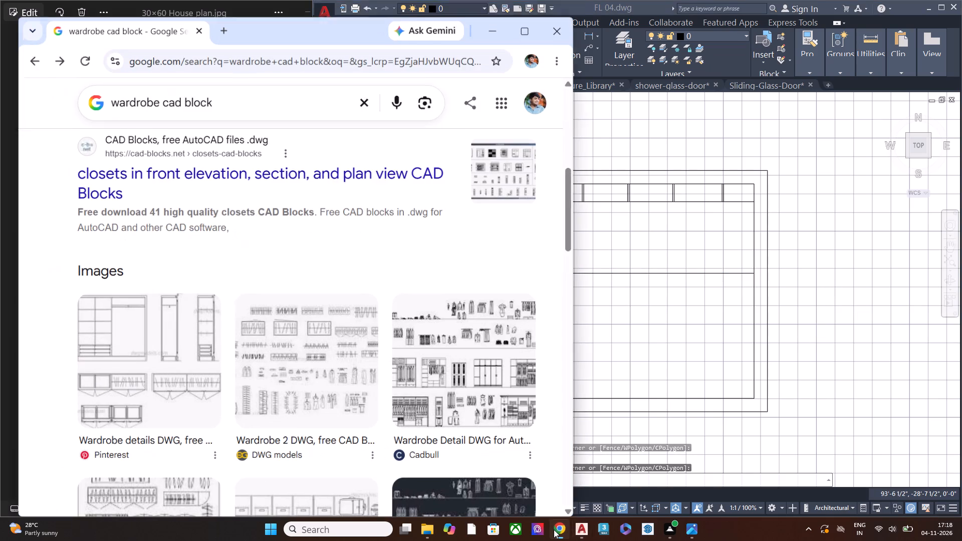
{"action": "left_click", "coordinate": [211, 10]}
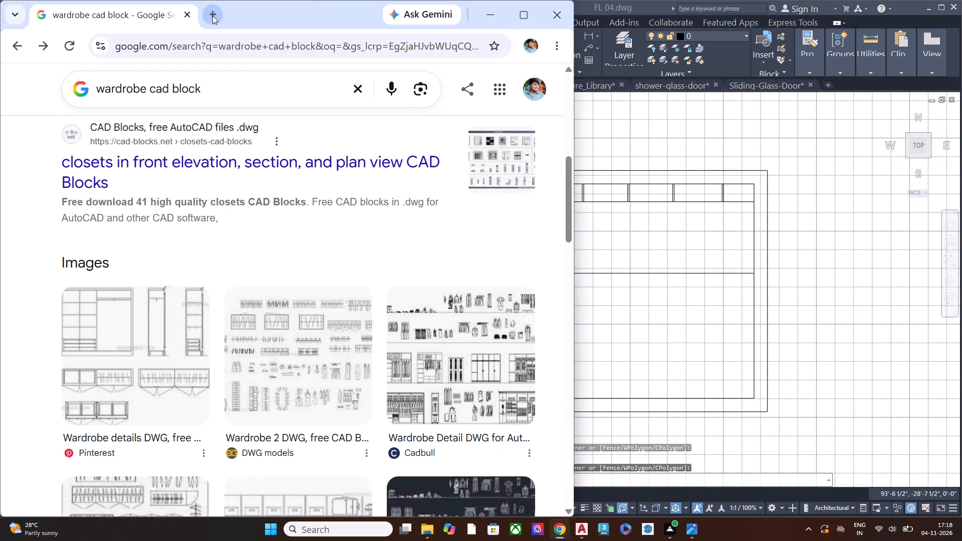
{"action": "left_click_drag", "start_coordinate": [206, 250], "coordinate": [206, 260]}
{"action": "left_click", "coordinate": [211, 276]}
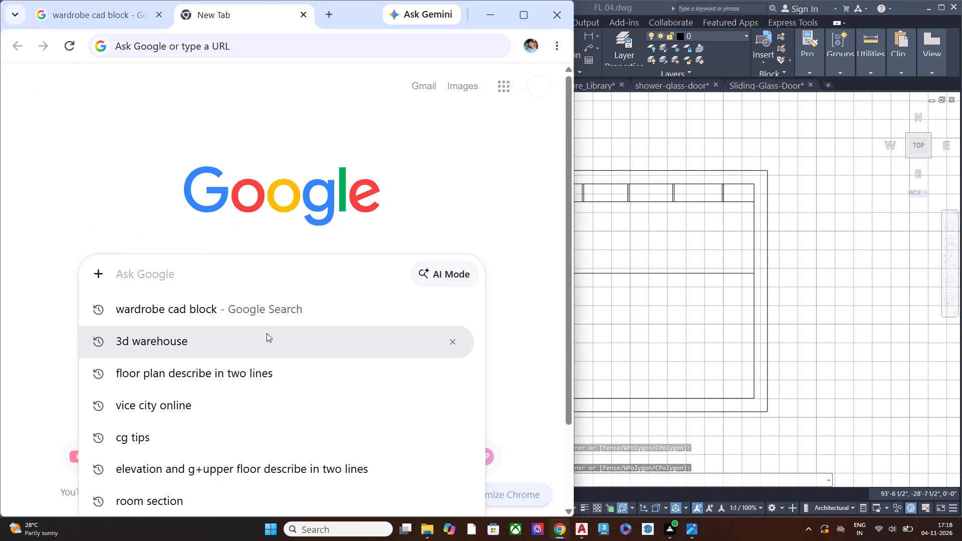
{"action": "type", "text": "room"}
{"action": "key", "text": "space"}
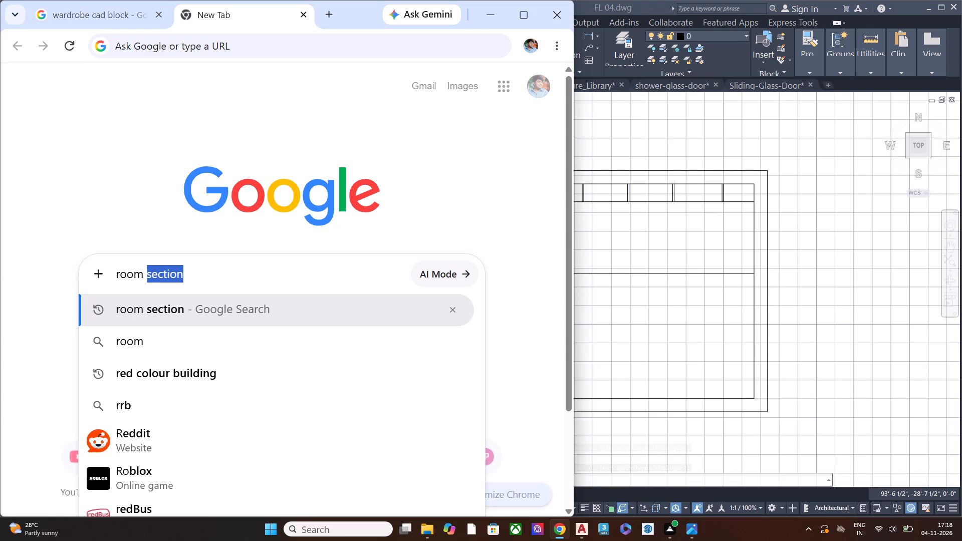
{"action": "type", "text": "sec"}
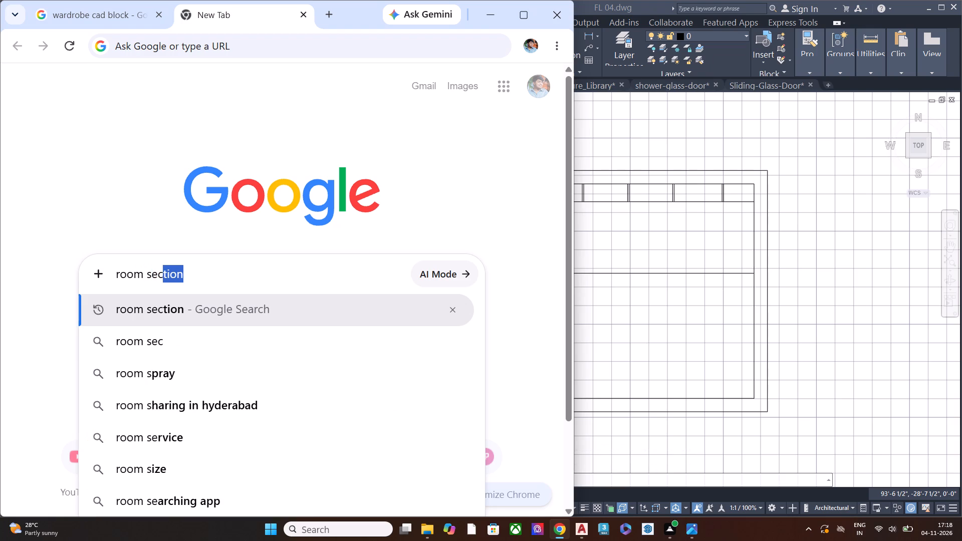
{"action": "left_click", "coordinate": [274, 309]}
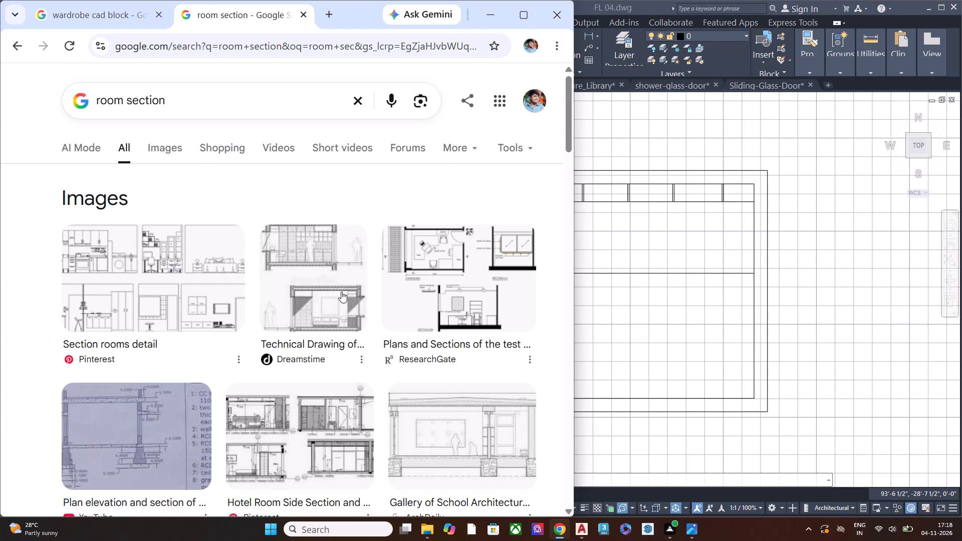
{"action": "scroll", "coordinate": [282, 331], "scroll_direction": "down", "scroll_amount": 1}
{"action": "scroll", "coordinate": [283, 331], "scroll_direction": "up", "scroll_amount": 1}
{"action": "scroll", "coordinate": [284, 330], "scroll_direction": "down", "scroll_amount": 5}
{"action": "left_click", "coordinate": [293, 348]}
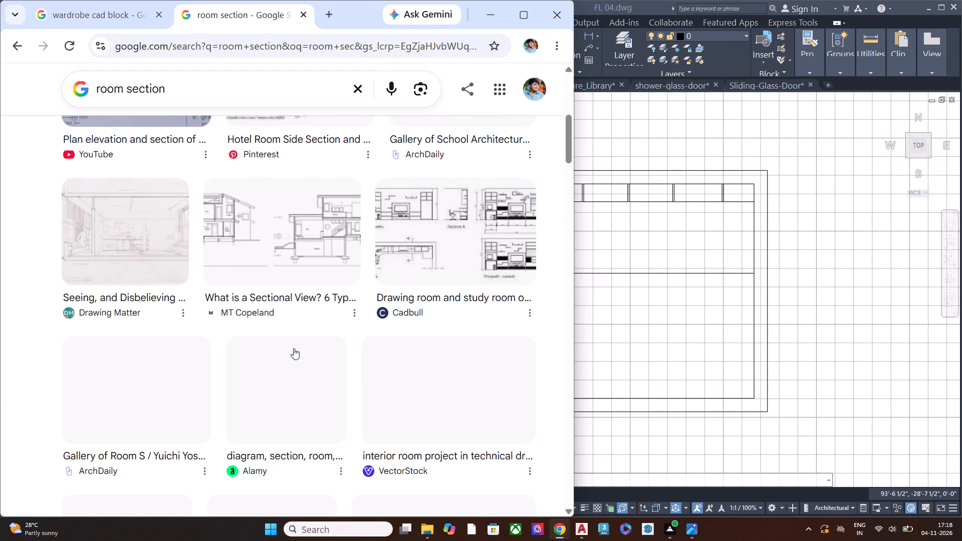
{"action": "scroll", "coordinate": [334, 316], "scroll_direction": "down", "scroll_amount": 3}
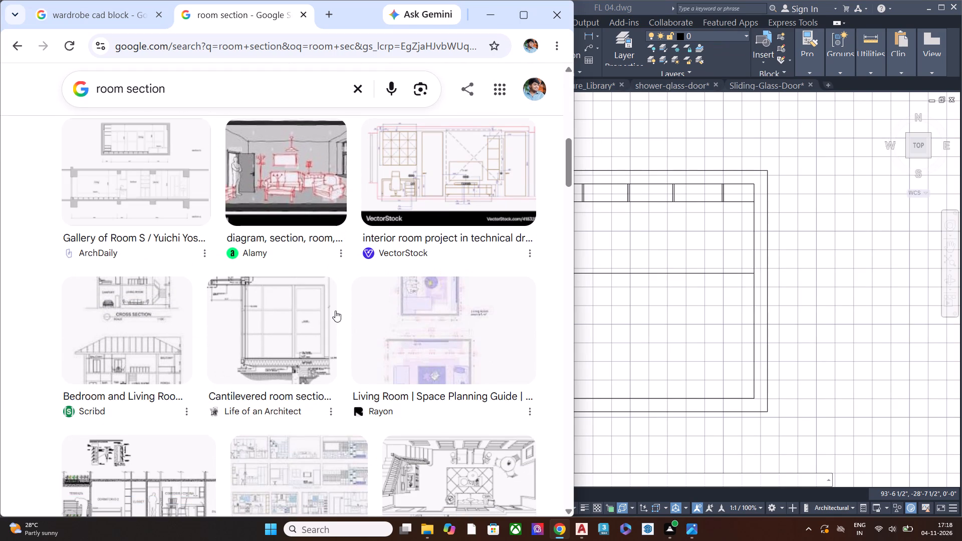
Refine the Google search to "room section autocad" and look through the results.
{"action": "left_click", "coordinate": [263, 94]}
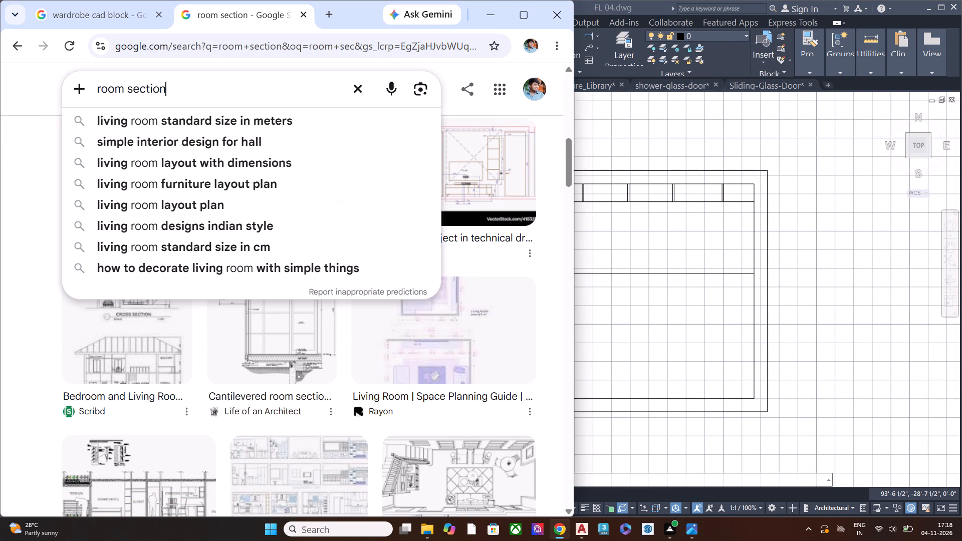
{"action": "key", "text": "space"}
{"action": "type", "text": "auto"}
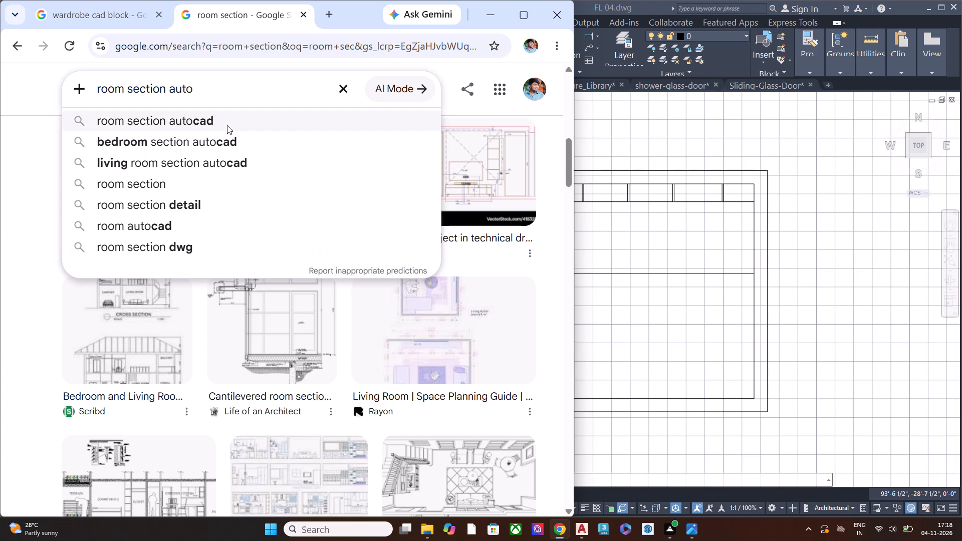
{"action": "left_click", "coordinate": [227, 125]}
{"action": "scroll", "coordinate": [316, 194], "scroll_direction": "down", "scroll_amount": 2}
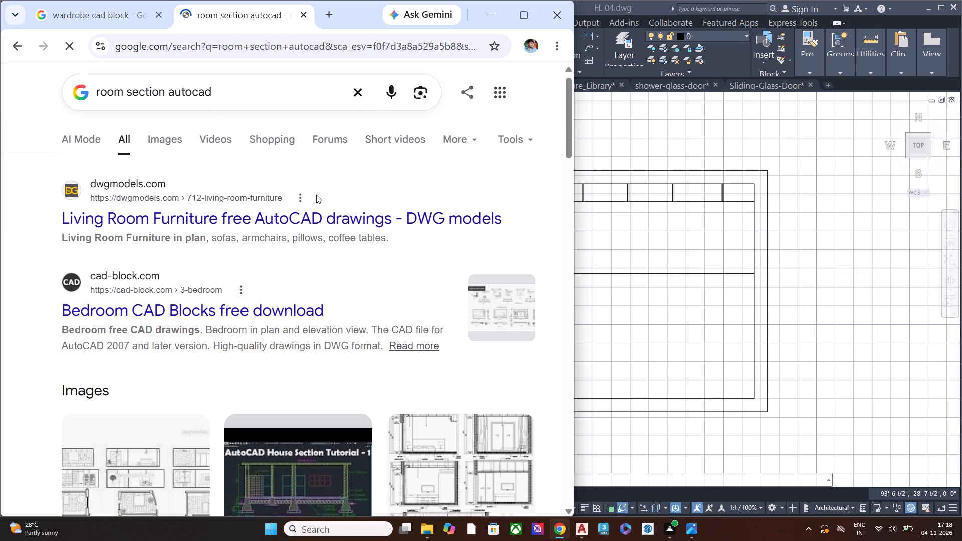
{"action": "scroll", "coordinate": [251, 232], "scroll_direction": "down", "scroll_amount": 5}
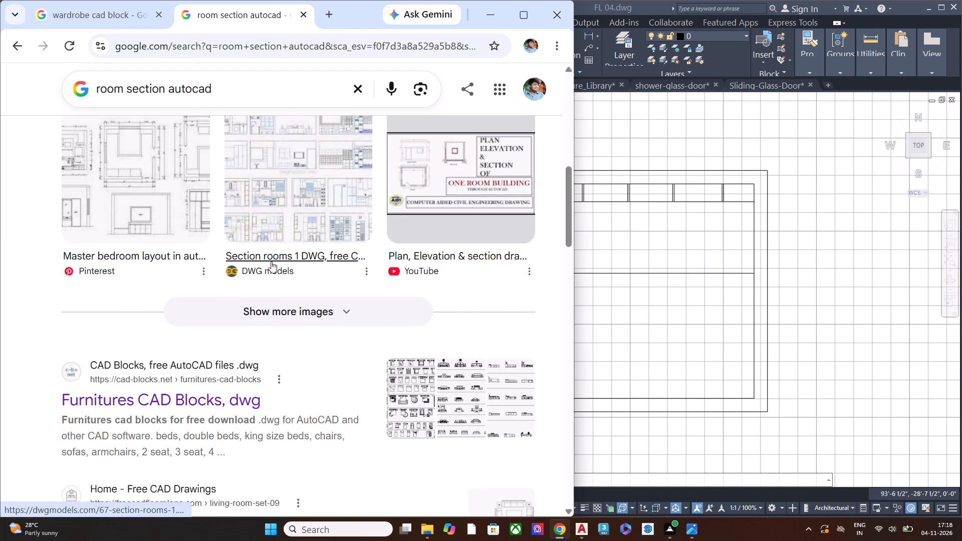
{"action": "scroll", "coordinate": [243, 269], "scroll_direction": "up", "scroll_amount": 5}
{"action": "scroll", "coordinate": [187, 210], "scroll_direction": "up", "scroll_amount": 5}
{"action": "scroll", "coordinate": [188, 206], "scroll_direction": "down", "scroll_amount": 1}
{"action": "scroll", "coordinate": [188, 206], "scroll_direction": "up", "scroll_amount": 1}
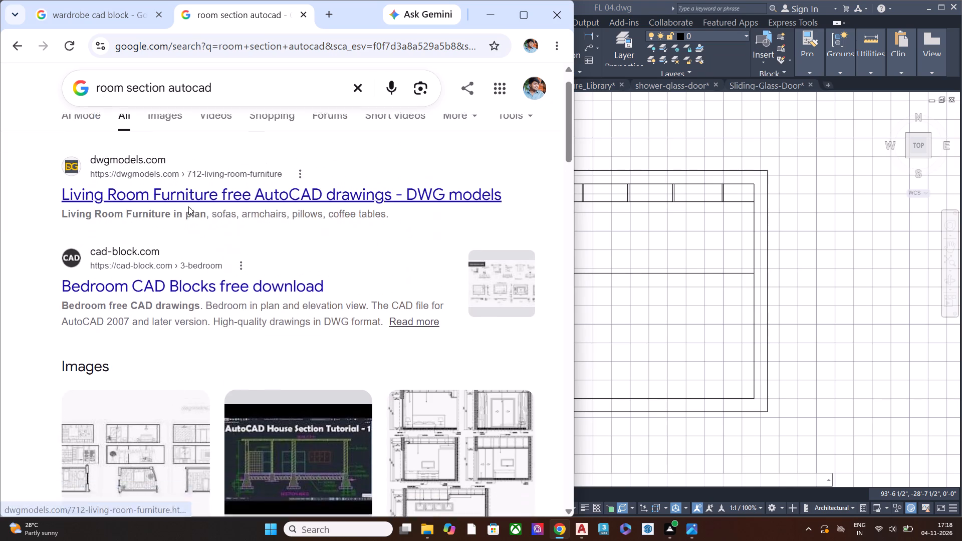
Examine the image results for "room section autocad", previewing the DWG models bedroom elevations and Cadbull room elevations, and close the browser.
{"action": "left_click", "coordinate": [167, 149]}
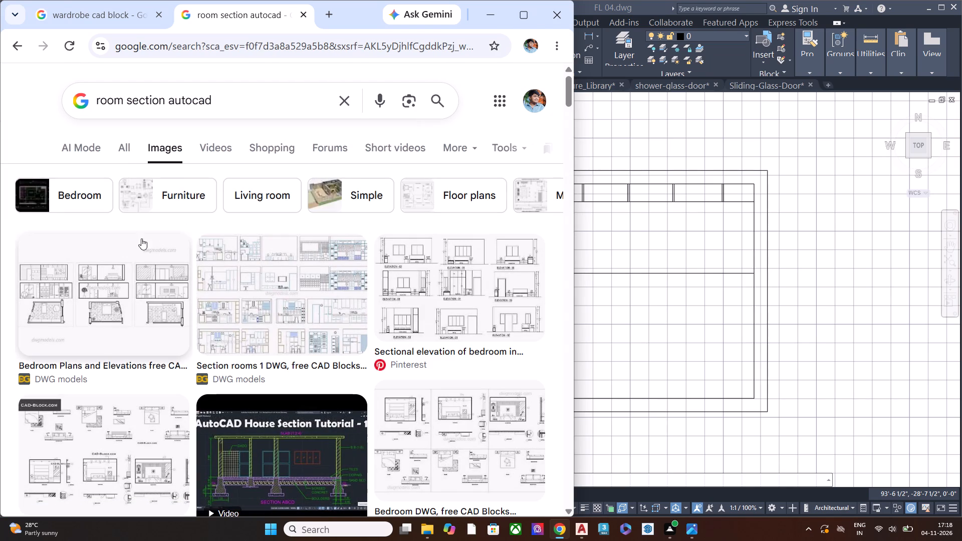
{"action": "left_click", "coordinate": [160, 320]}
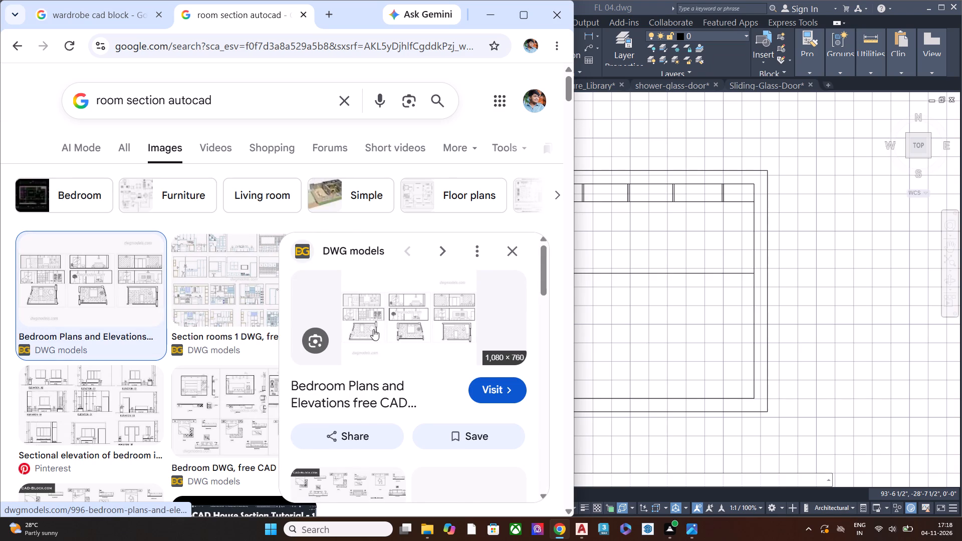
{"action": "left_click", "coordinate": [517, 254]}
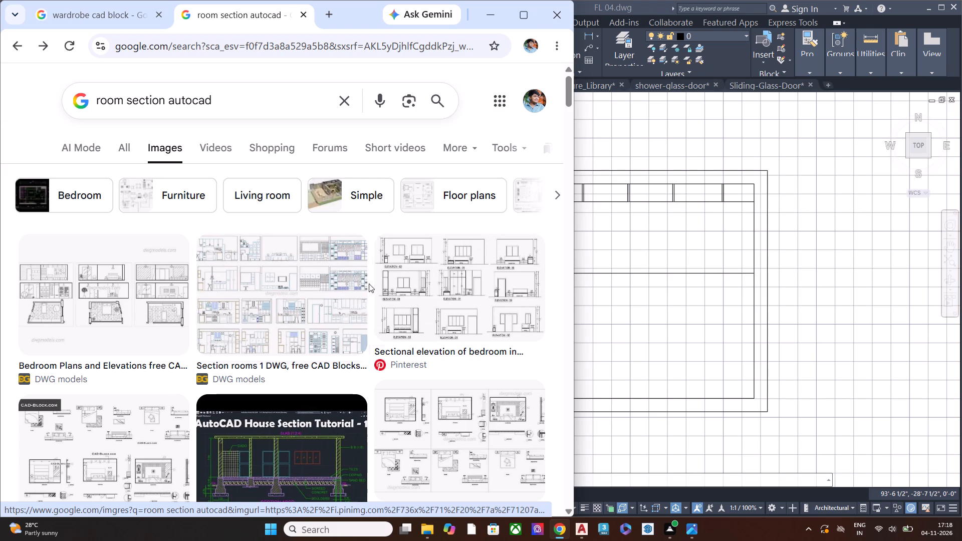
{"action": "scroll", "coordinate": [359, 257], "scroll_direction": "down", "scroll_amount": 2}
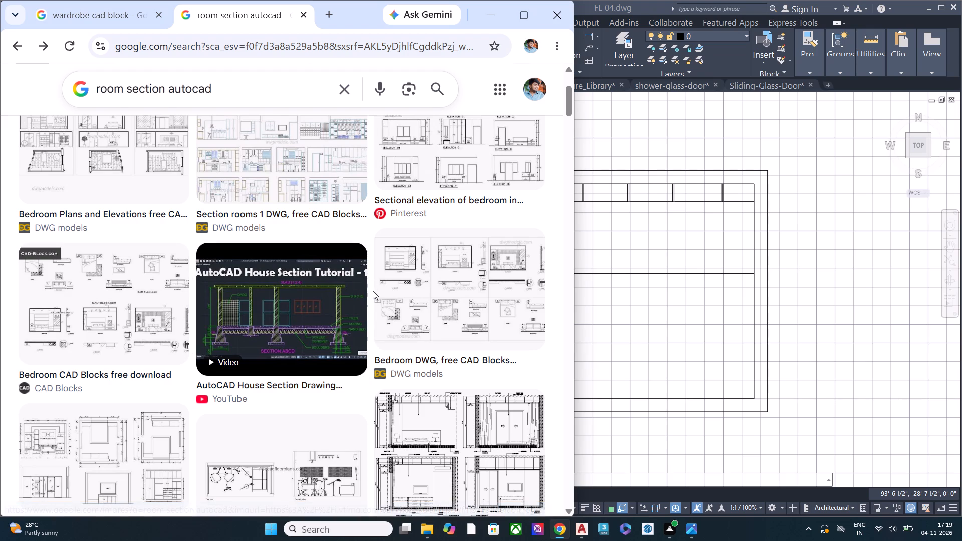
{"action": "scroll", "coordinate": [373, 291], "scroll_direction": "down", "scroll_amount": 3}
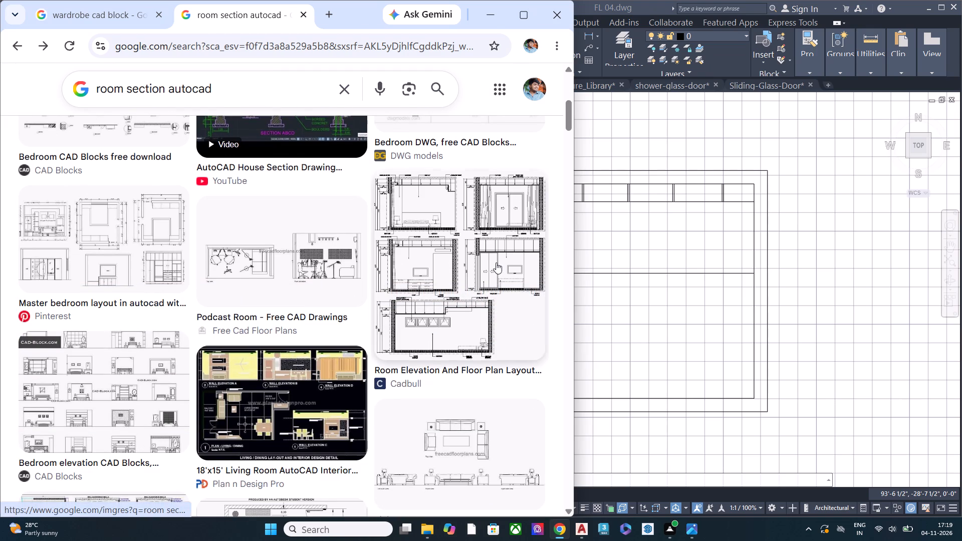
{"action": "left_click", "coordinate": [432, 311]}
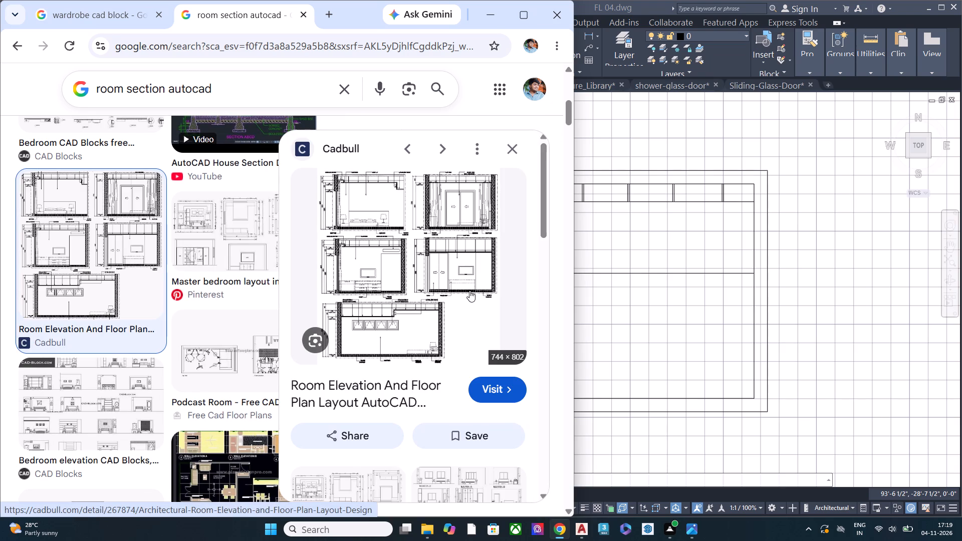
{"action": "left_click", "coordinate": [505, 158]}
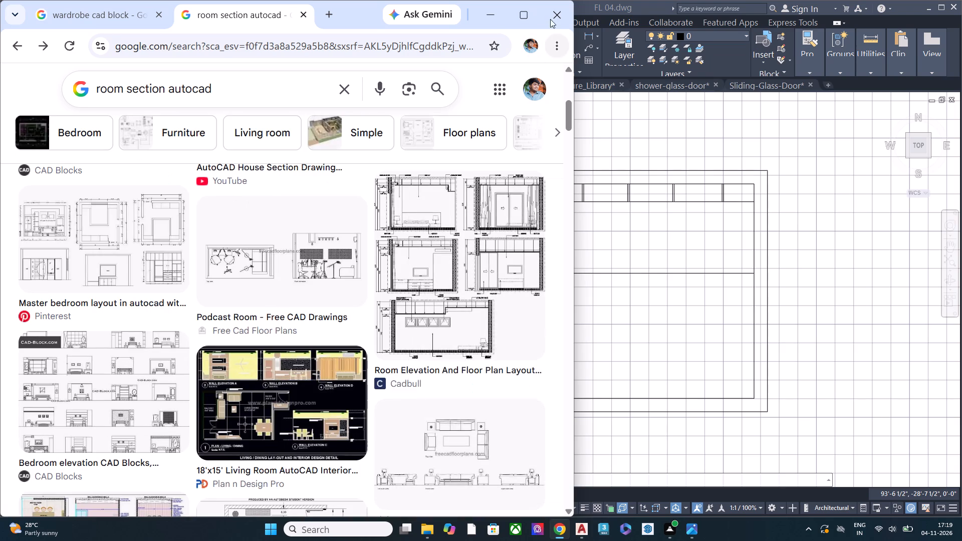
{"action": "left_click", "coordinate": [554, 14]}
Back in AutoCAD, erase the loft's bottom line in the new bedroom elevation.
{"action": "scroll", "coordinate": [645, 208], "scroll_direction": "up", "scroll_amount": 1}
{"action": "key", "text": "Escape"}
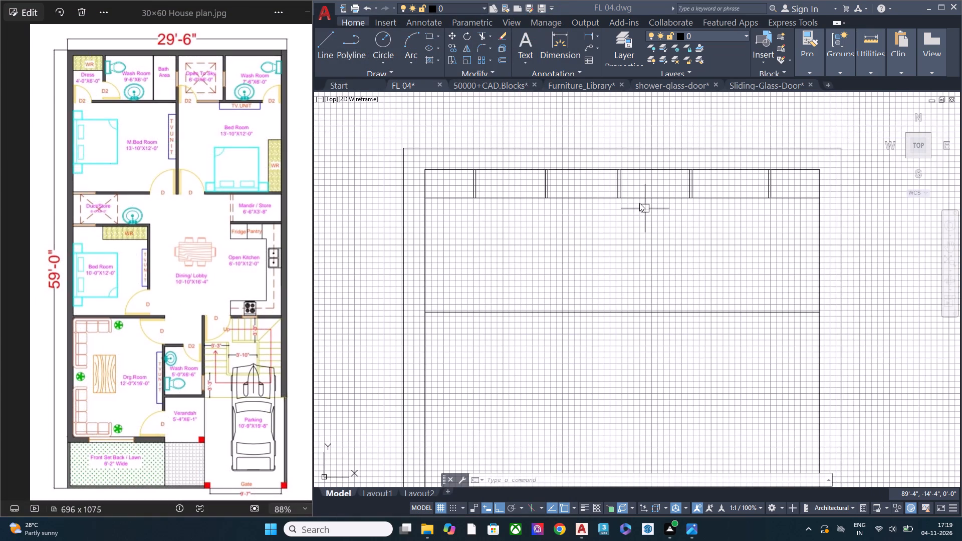
{"action": "key", "text": "Escape"}
{"action": "left_click", "coordinate": [675, 267]}
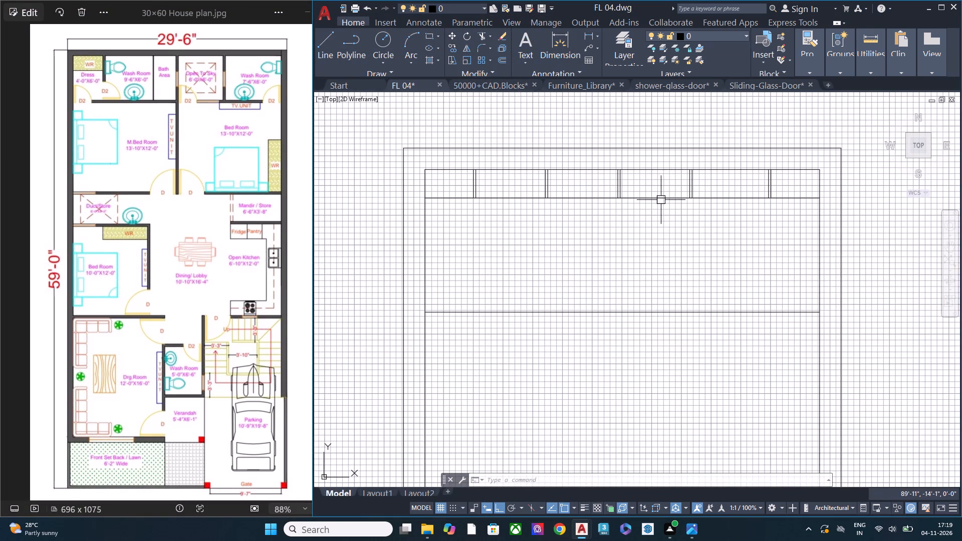
{"action": "left_click", "coordinate": [661, 200]}
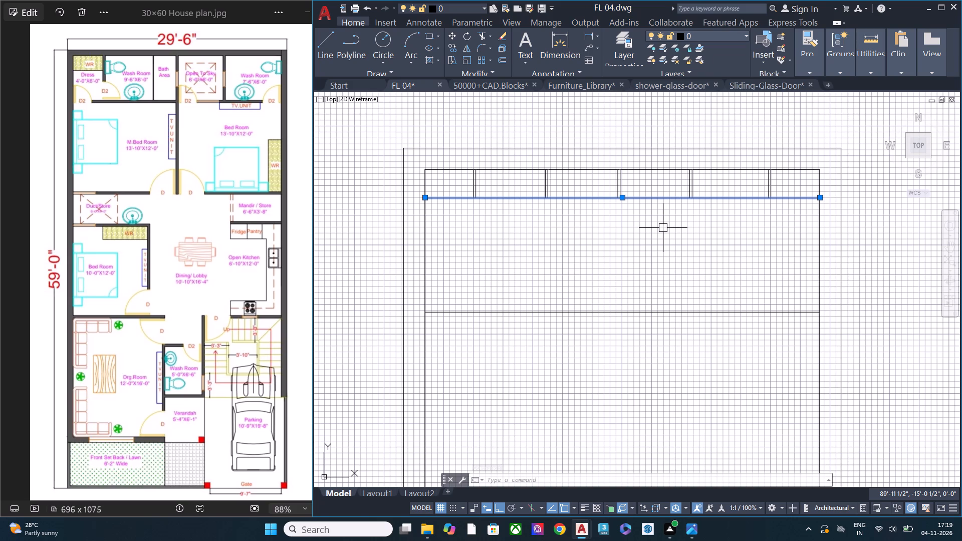
{"action": "key", "text": "Delete"}
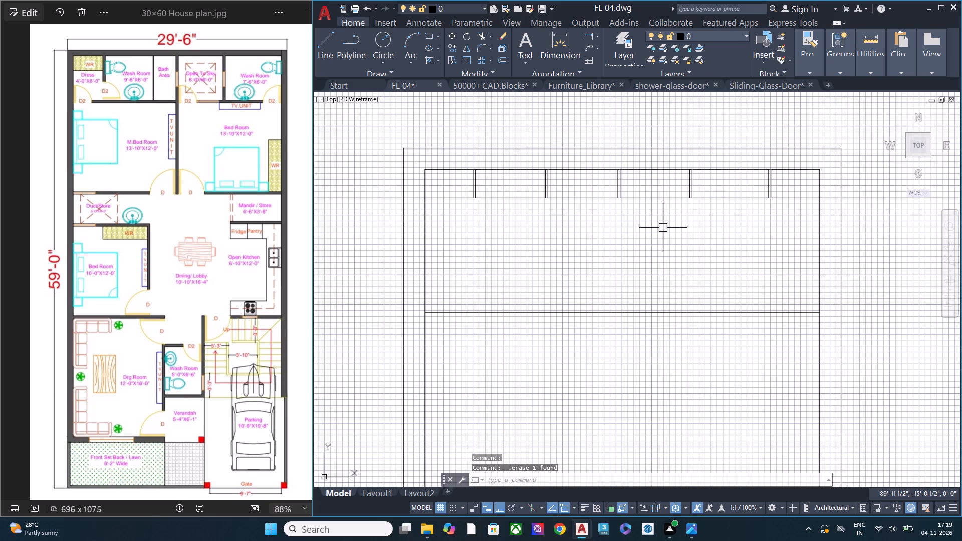
Offset the inner outline's top line 1'4" downward as the loft's new bottom line.
{"action": "left_click", "coordinate": [714, 171]}
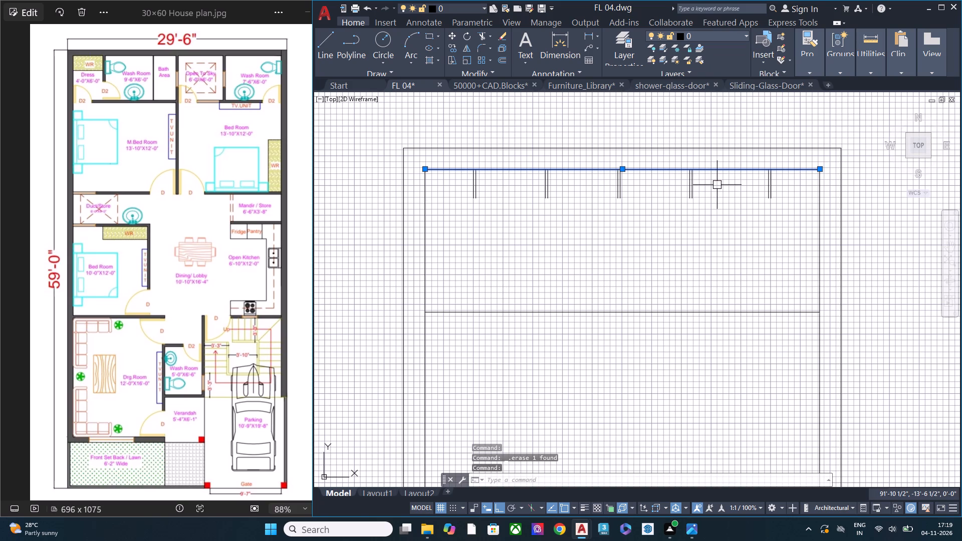
{"action": "type", "text": "off"}
{"action": "key", "text": "space"}
{"action": "key", "text": "space"}
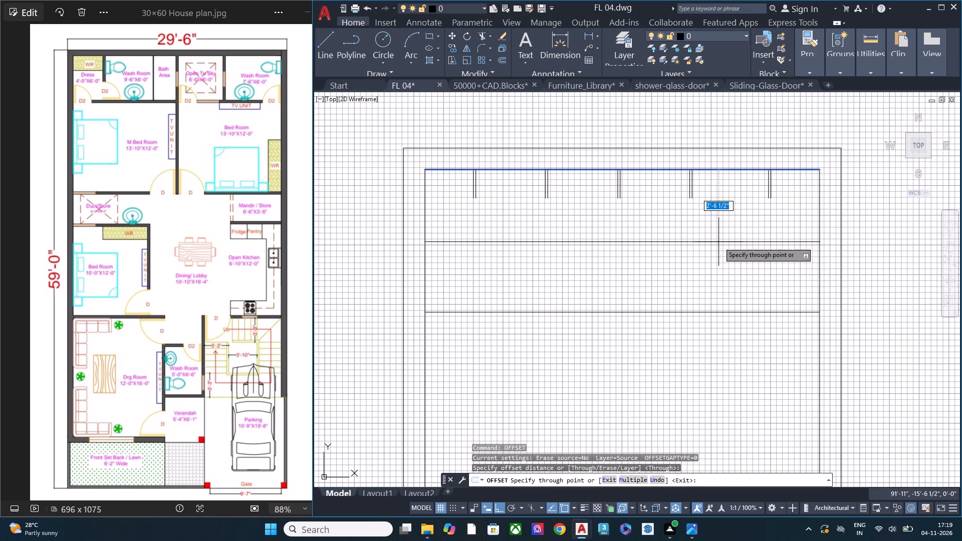
{"action": "type", "text": "1'4\""}
{"action": "key", "text": "Return"}
{"action": "key", "text": "Escape"}
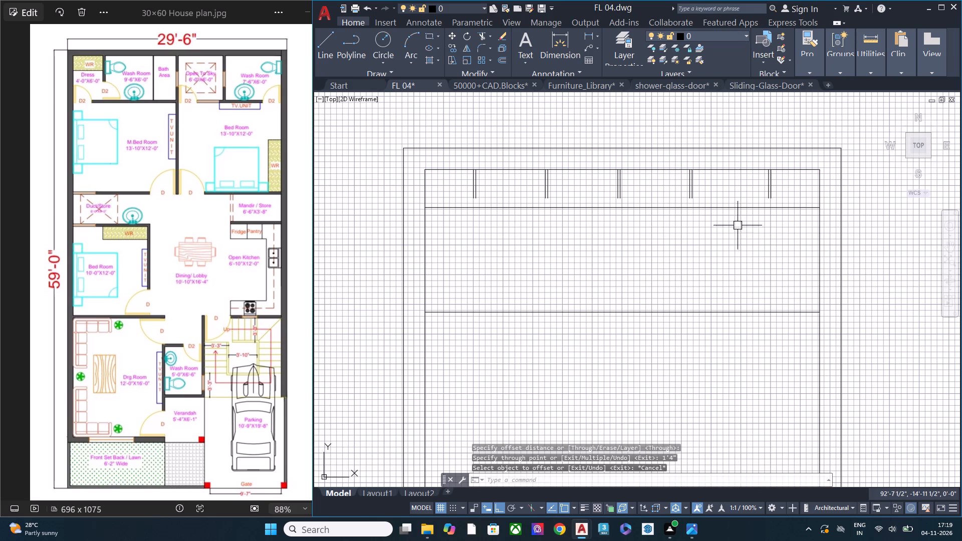
Extend all the loft partition lines down to the loft's new bottom line.
{"action": "key", "text": "e"}
{"action": "type", "text": "x"}
{"action": "key", "text": "space"}
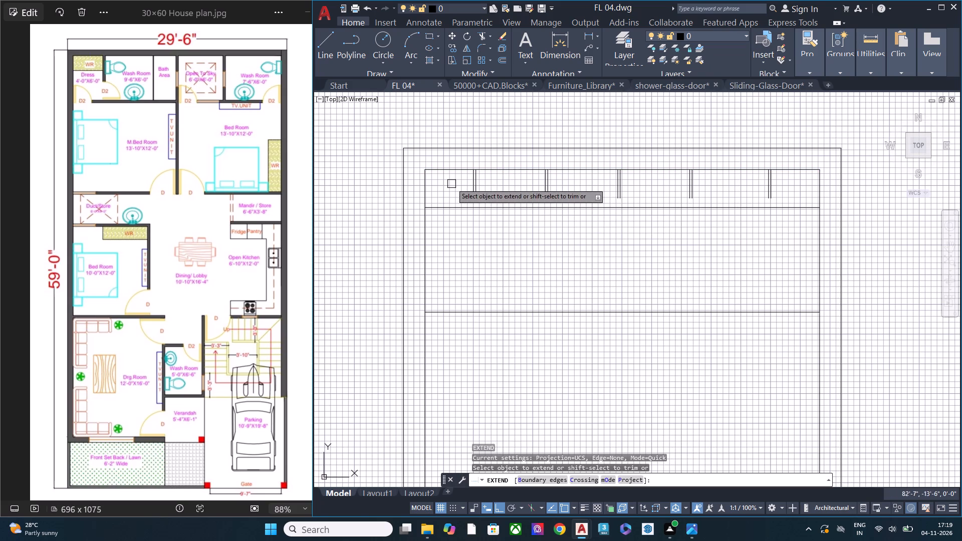
{"action": "left_click", "coordinate": [451, 183]}
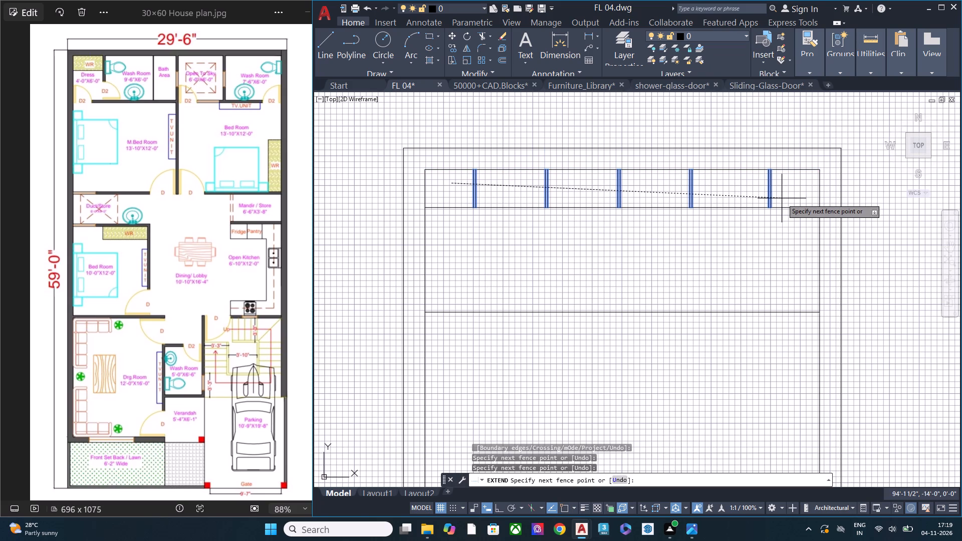
{"action": "left_click", "coordinate": [782, 198]}
{"action": "key", "text": "Escape"}
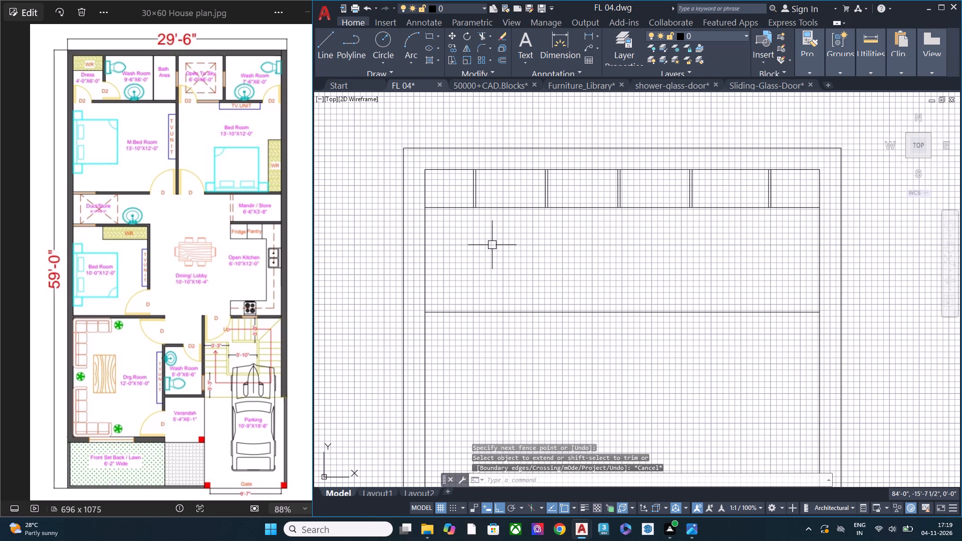
Erase the 7' height line across the middle of the bedroom elevation.
{"action": "scroll", "coordinate": [547, 253], "scroll_direction": "down", "scroll_amount": 1}
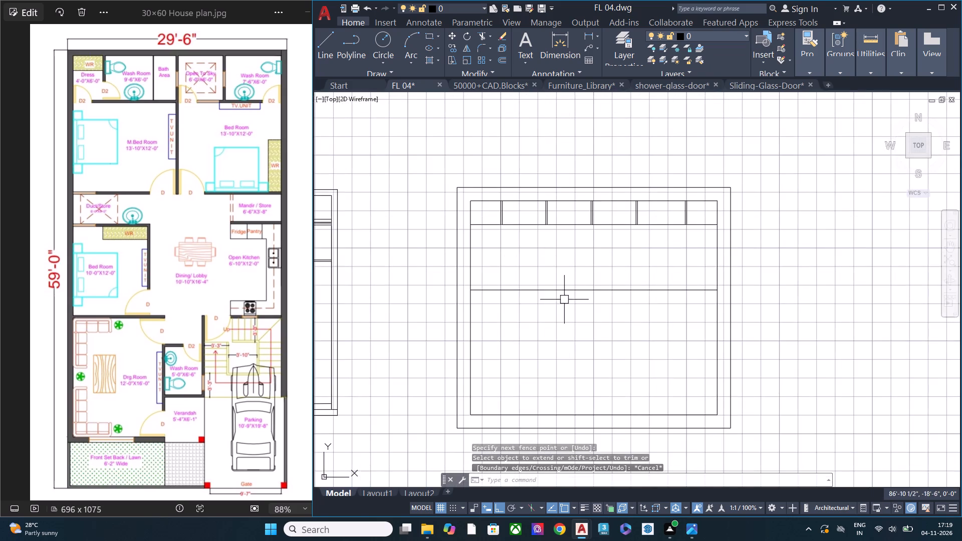
{"action": "middle_click_drag", "start_coordinate": [562, 299], "coordinate": [554, 219]}
{"action": "left_click", "coordinate": [631, 228]}
{"action": "left_click", "coordinate": [620, 206]}
{"action": "key", "text": "Delete"}
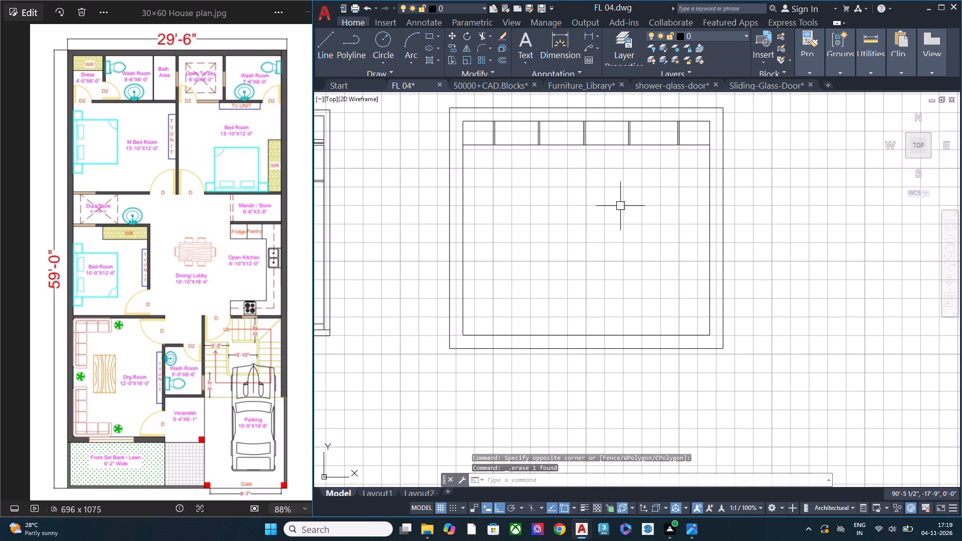
Switch to Chrome, search Google for "room section autocad", and look through the room section and elevation image results.
{"action": "left_click", "coordinate": [564, 337]}
{"action": "left_click", "coordinate": [563, 532]}
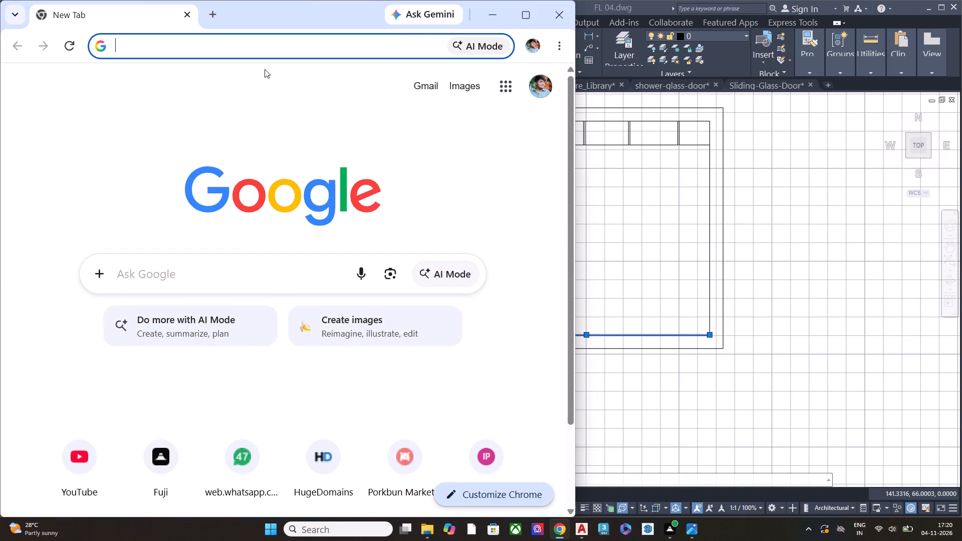
{"action": "left_click", "coordinate": [223, 286]}
{"action": "left_click", "coordinate": [214, 325]}
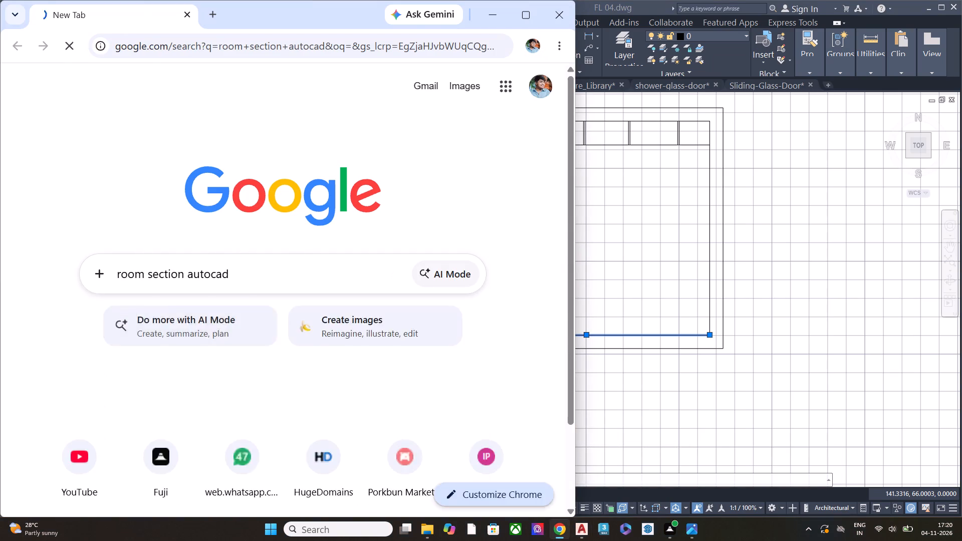
{"action": "scroll", "coordinate": [451, 300], "scroll_direction": "down", "scroll_amount": 1}
{"action": "scroll", "coordinate": [451, 300], "scroll_direction": "up", "scroll_amount": 1}
{"action": "scroll", "coordinate": [451, 300], "scroll_direction": "down", "scroll_amount": 2}
{"action": "left_click", "coordinate": [346, 373]}
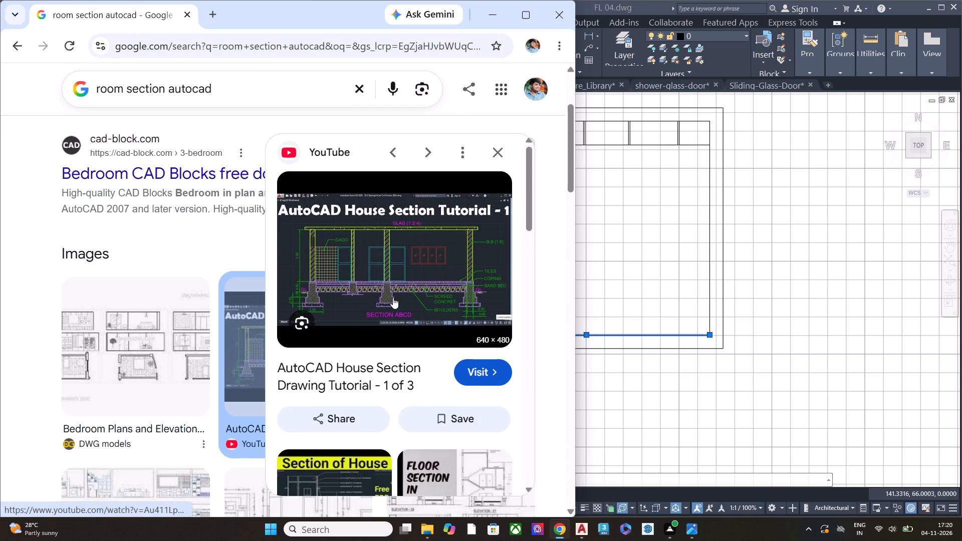
{"action": "left_click", "coordinate": [493, 154]}
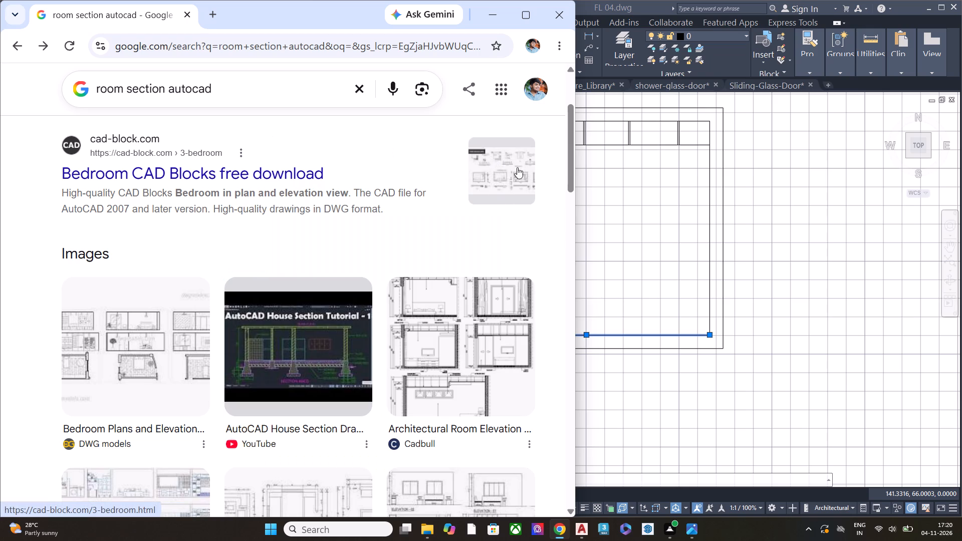
{"action": "scroll", "coordinate": [262, 259], "scroll_direction": "down", "scroll_amount": 1}
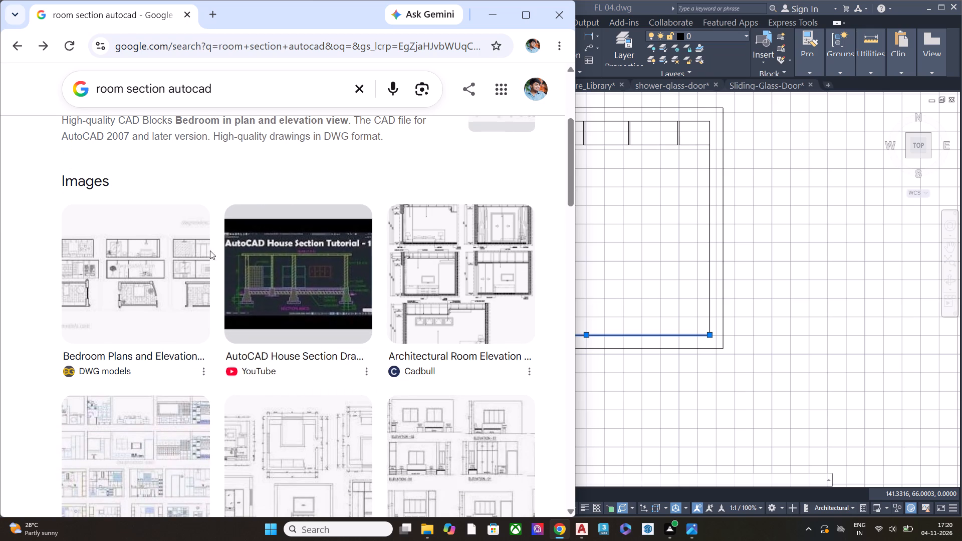
Search Google for "ceiling height from slab" and expand the overview to read its guidance.
{"action": "left_click", "coordinate": [365, 90]}
{"action": "left_click", "coordinate": [280, 93]}
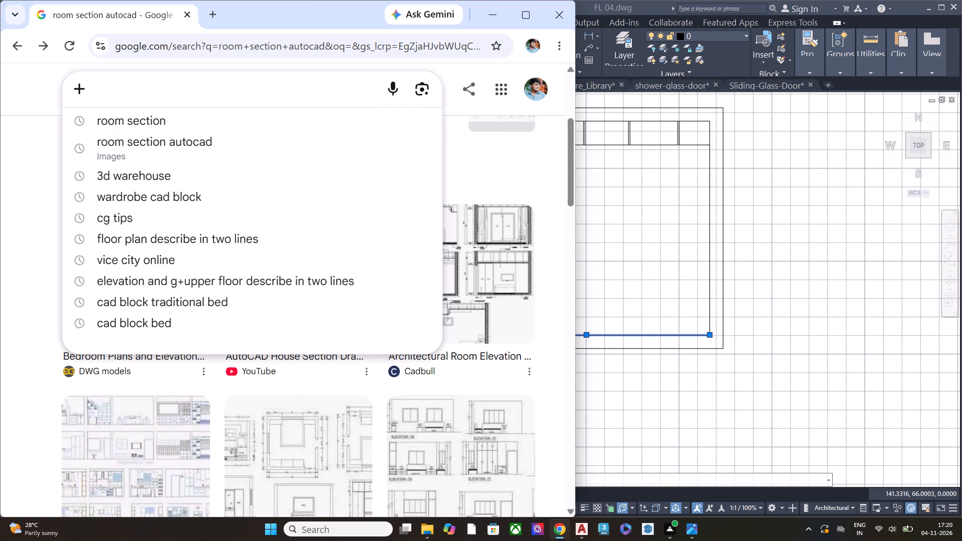
{"action": "type", "text": "ceilin"}
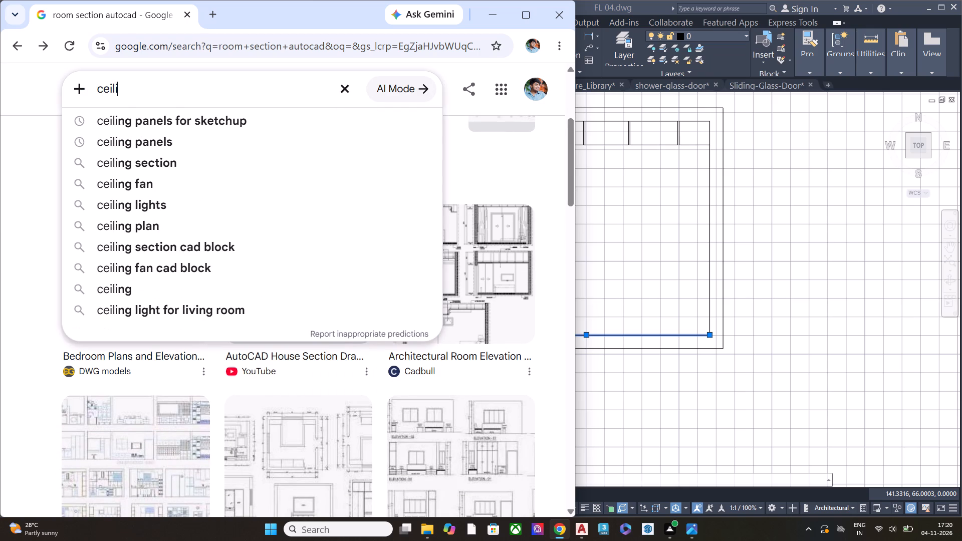
{"action": "type", "text": "g height"}
{"action": "key", "text": "space"}
{"action": "type", "text": "from slab"}
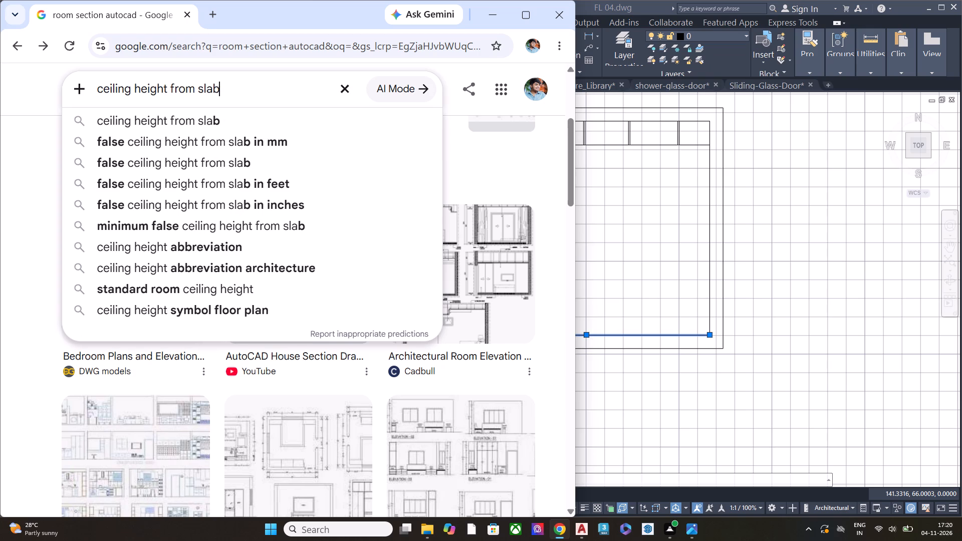
{"action": "key", "text": "Return"}
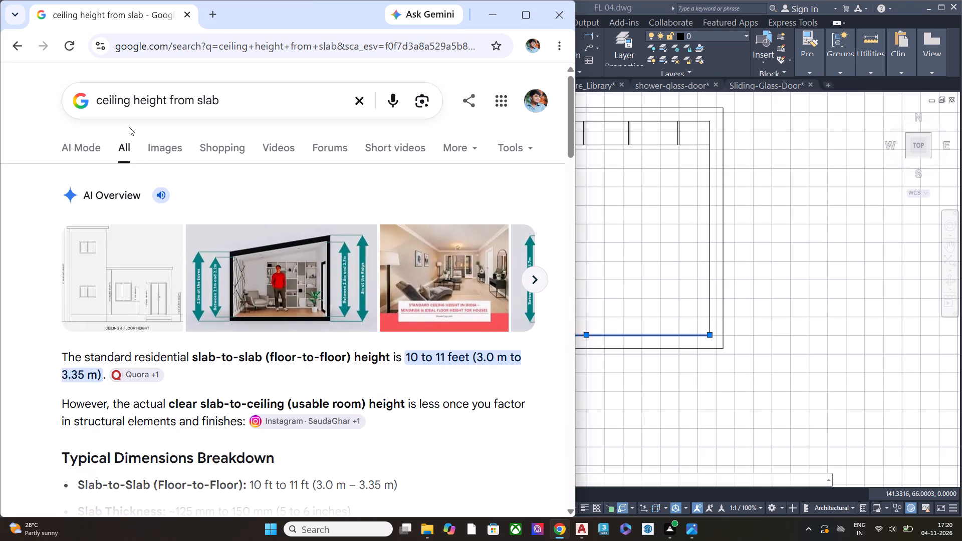
{"action": "scroll", "coordinate": [191, 276], "scroll_direction": "down", "scroll_amount": 2}
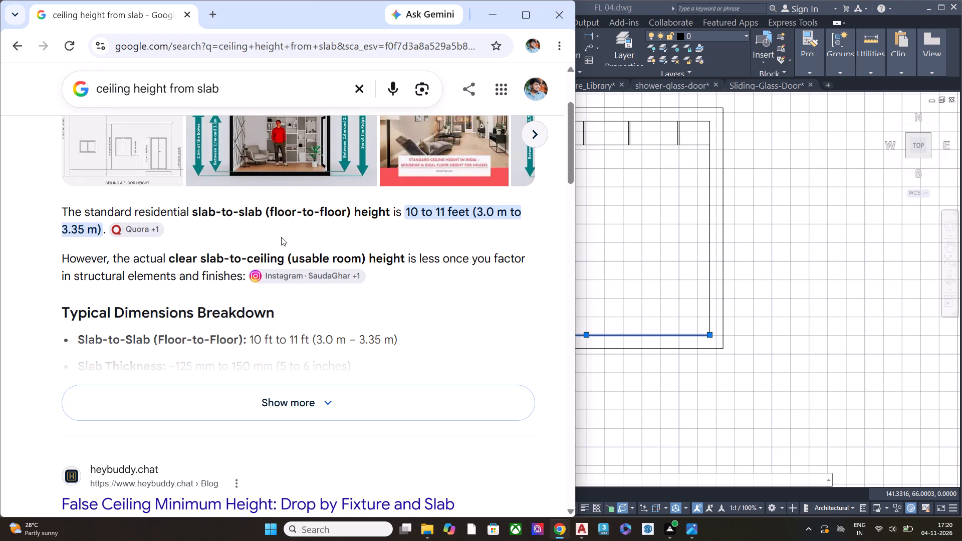
{"action": "left_click", "coordinate": [292, 404]}
{"action": "scroll", "coordinate": [246, 257], "scroll_direction": "up", "scroll_amount": 7}
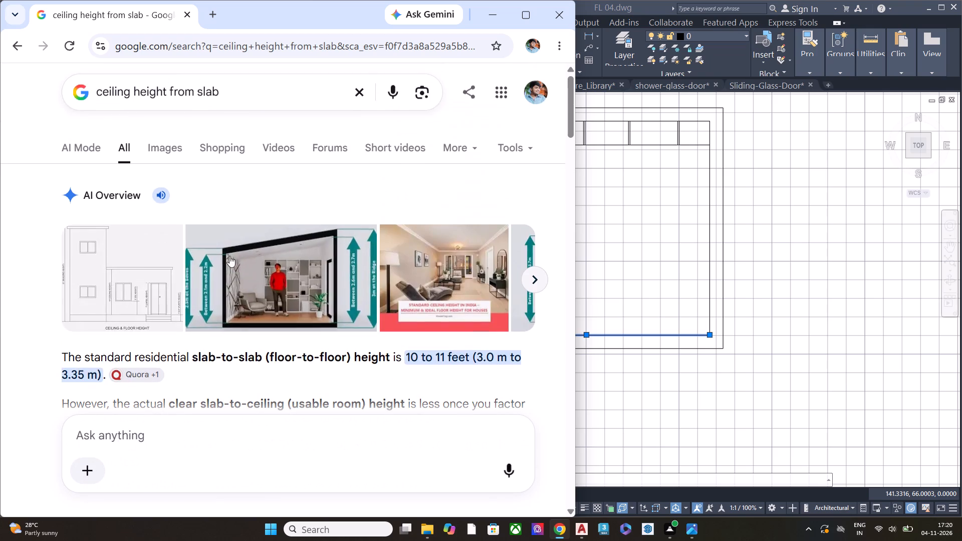
Reword the web search to "ceiling to slab height".
{"action": "left_click", "coordinate": [166, 101]}
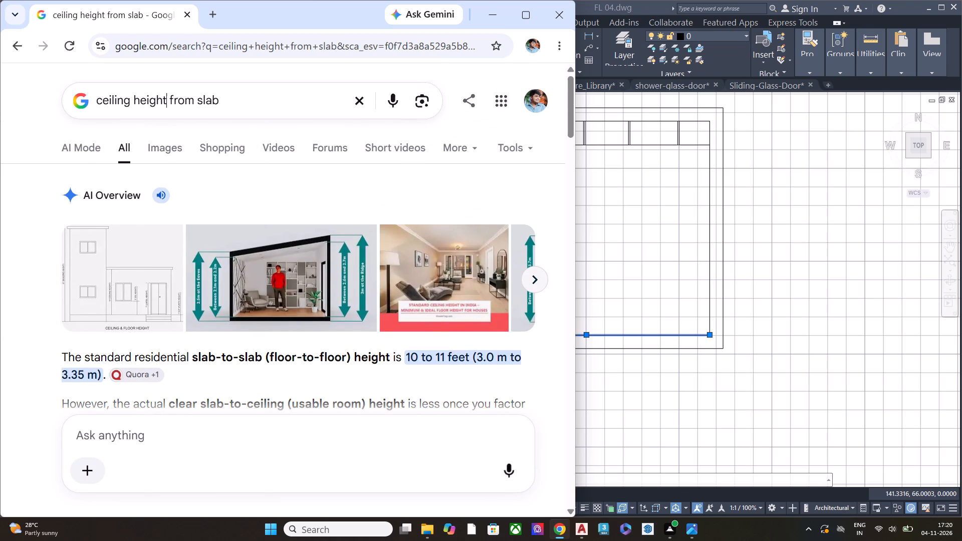
{"action": "key", "text": "BackSpace"}
{"action": "key", "text": "BackSpace"}
{"action": "key", "text": "BackSpace"}
{"action": "key", "text": "BackSpace"}
{"action": "key", "text": "BackSpace"}
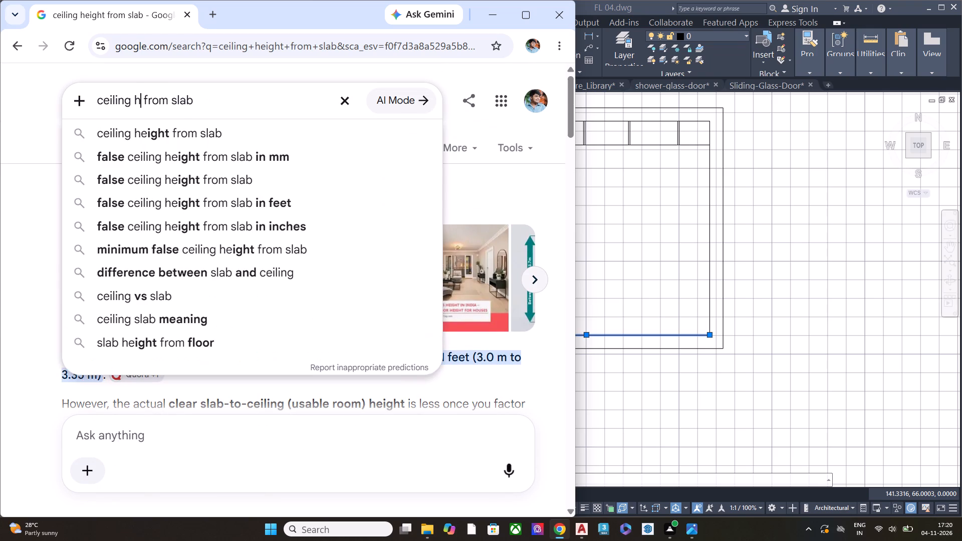
{"action": "key", "text": "BackSpace"}
{"action": "key", "text": "BackSpace"}
{"action": "key", "text": "End"}
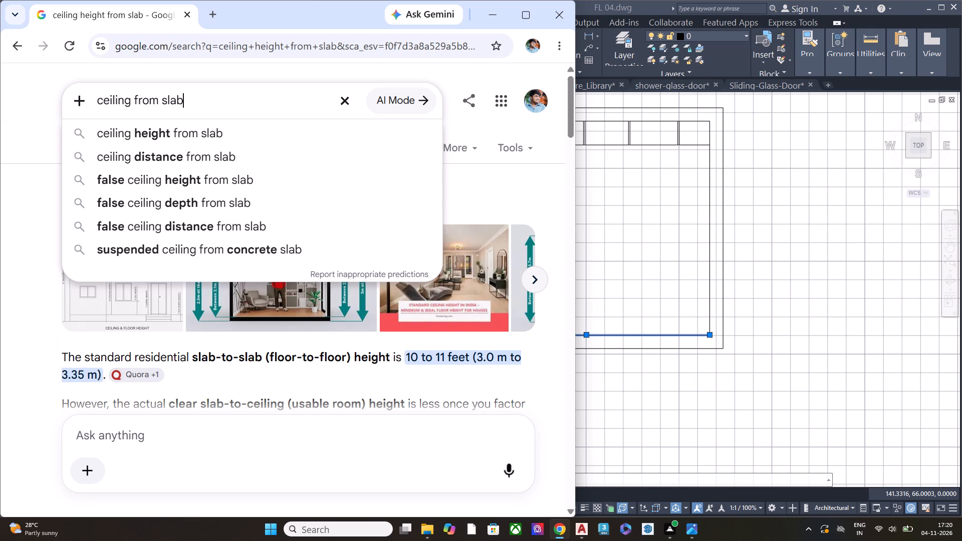
{"action": "key", "text": "Left"}
{"action": "key", "text": "Left"}
{"action": "key", "text": "Left"}
{"action": "key", "text": "Left"}
{"action": "key", "text": "Left"}
{"action": "key", "text": "BackSpace"}
{"action": "key", "text": "BackSpace"}
{"action": "key", "text": "BackSpace"}
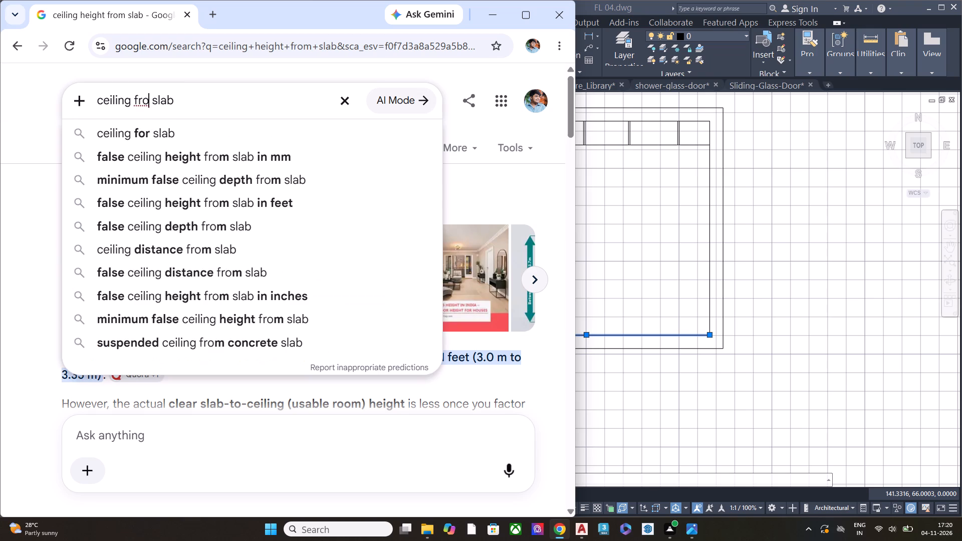
{"action": "key", "text": "BackSpace"}
{"action": "key", "text": "BackSpace"}
{"action": "key", "text": "space"}
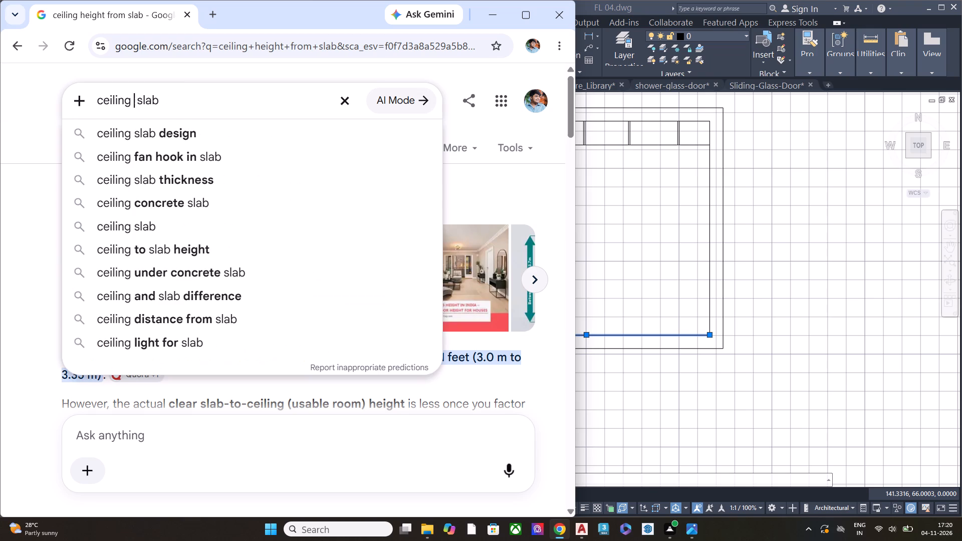
{"action": "type", "text": "to"}
{"action": "key", "text": "space"}
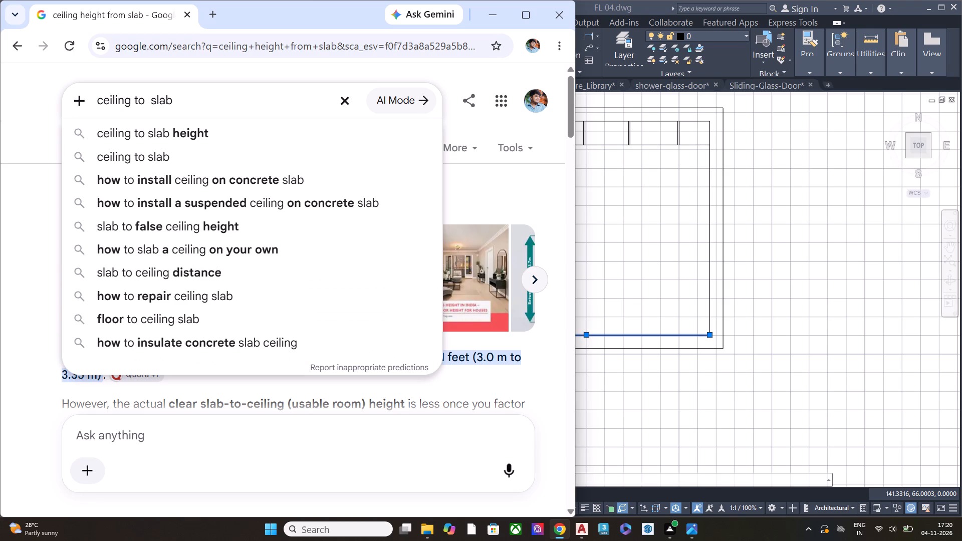
{"action": "left_click", "coordinate": [162, 132]}
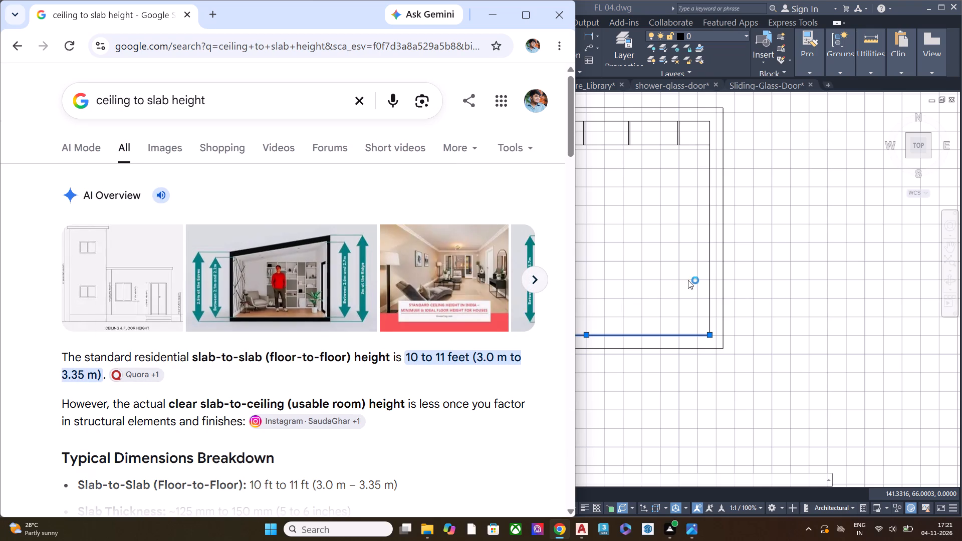
Examine the overview's dimension breakdown and the image results for ceiling-to-slab heights, and close the browser.
{"action": "scroll", "coordinate": [428, 312], "scroll_direction": "down", "scroll_amount": 3}
{"action": "left_click", "coordinate": [320, 324]}
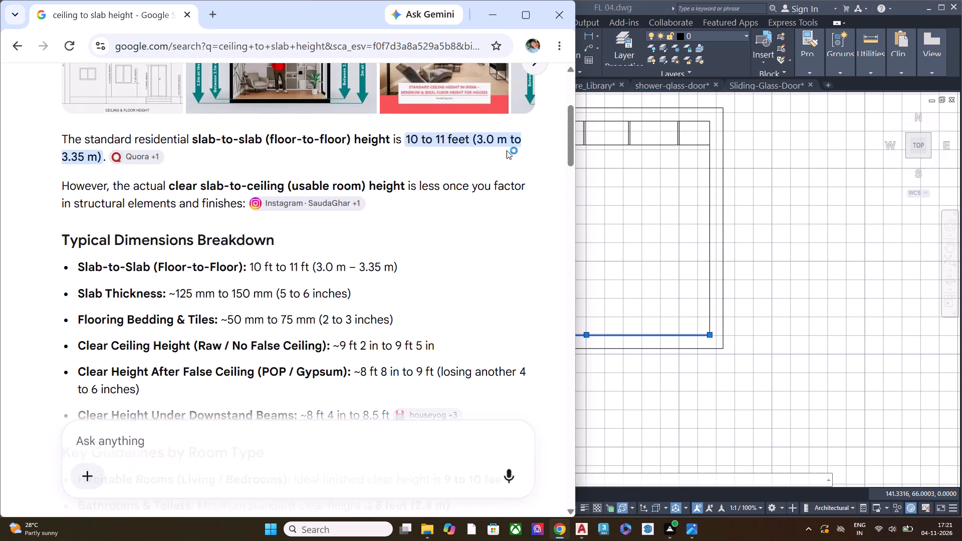
{"action": "scroll", "coordinate": [117, 220], "scroll_direction": "up", "scroll_amount": 6}
{"action": "scroll", "coordinate": [117, 220], "scroll_direction": "down", "scroll_amount": 1}
{"action": "scroll", "coordinate": [117, 220], "scroll_direction": "up", "scroll_amount": 2}
{"action": "left_click", "coordinate": [157, 151]}
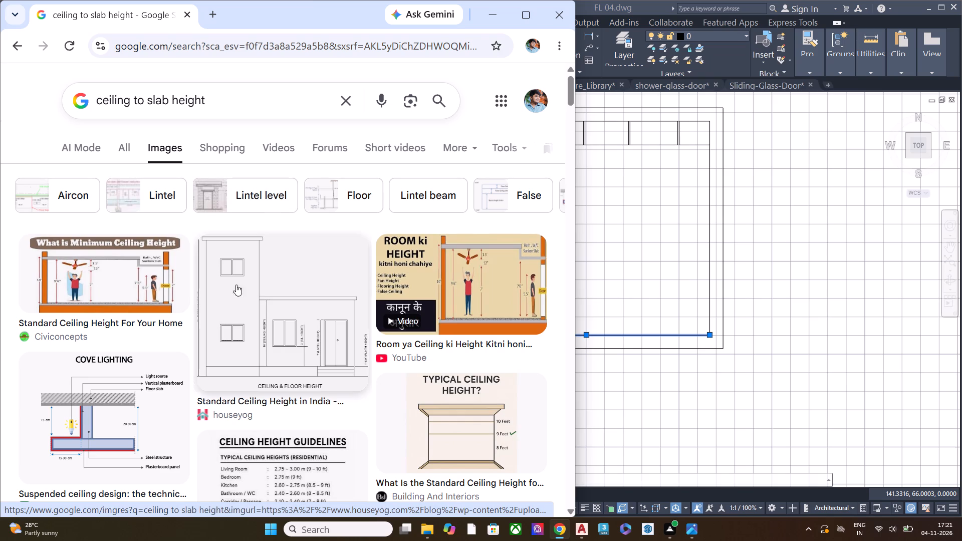
{"action": "scroll", "coordinate": [252, 322], "scroll_direction": "down", "scroll_amount": 2}
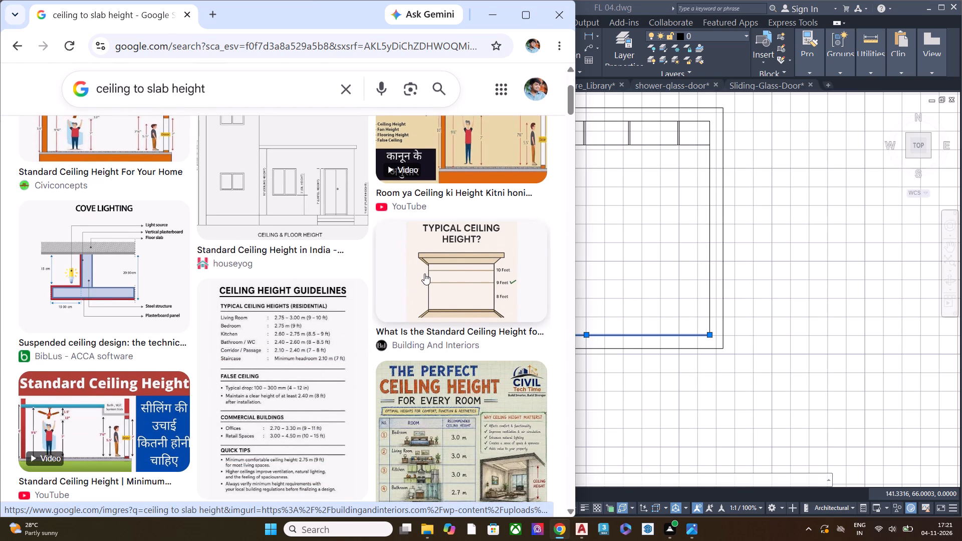
{"action": "scroll", "coordinate": [424, 274], "scroll_direction": "up", "scroll_amount": 2}
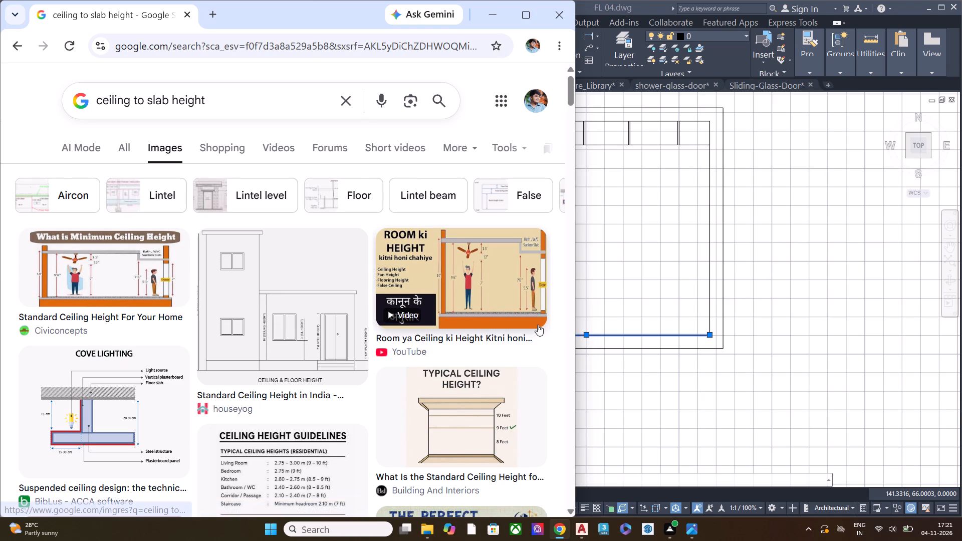
{"action": "scroll", "coordinate": [534, 256], "scroll_direction": "up", "scroll_amount": 1}
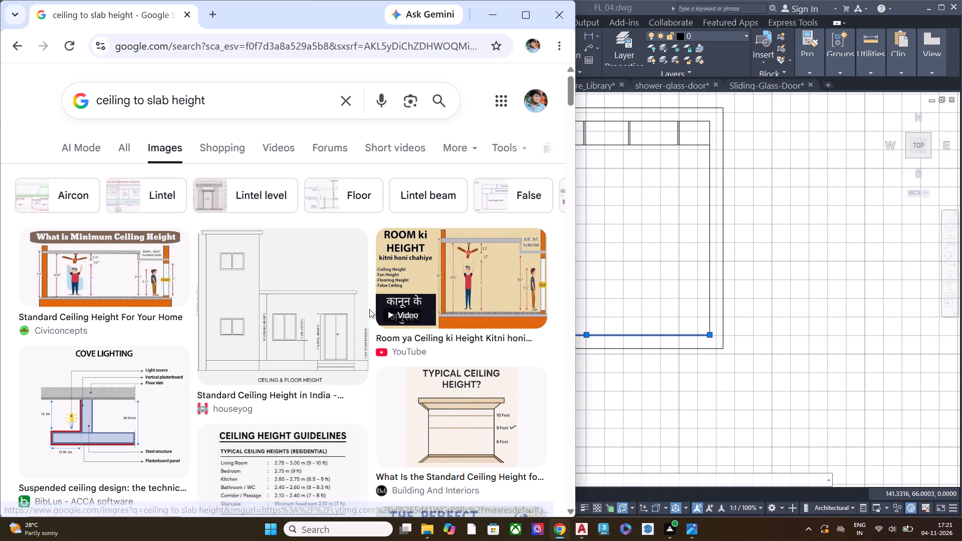
{"action": "scroll", "coordinate": [369, 309], "scroll_direction": "down", "scroll_amount": 4}
{"action": "scroll", "coordinate": [362, 316], "scroll_direction": "up", "scroll_amount": 4}
{"action": "scroll", "coordinate": [363, 315], "scroll_direction": "down", "scroll_amount": 1}
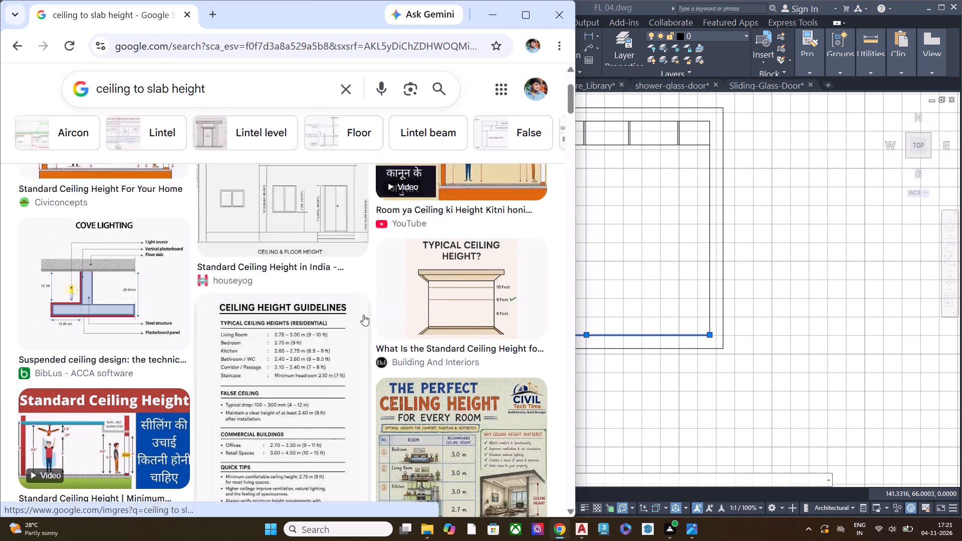
{"action": "scroll", "coordinate": [363, 315], "scroll_direction": "down", "scroll_amount": 7}
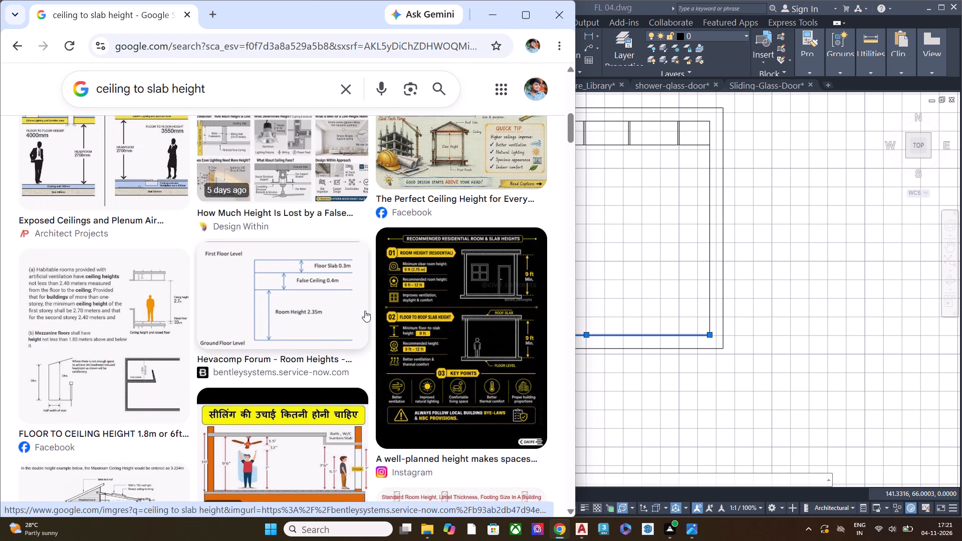
{"action": "scroll", "coordinate": [367, 307], "scroll_direction": "down", "scroll_amount": 4}
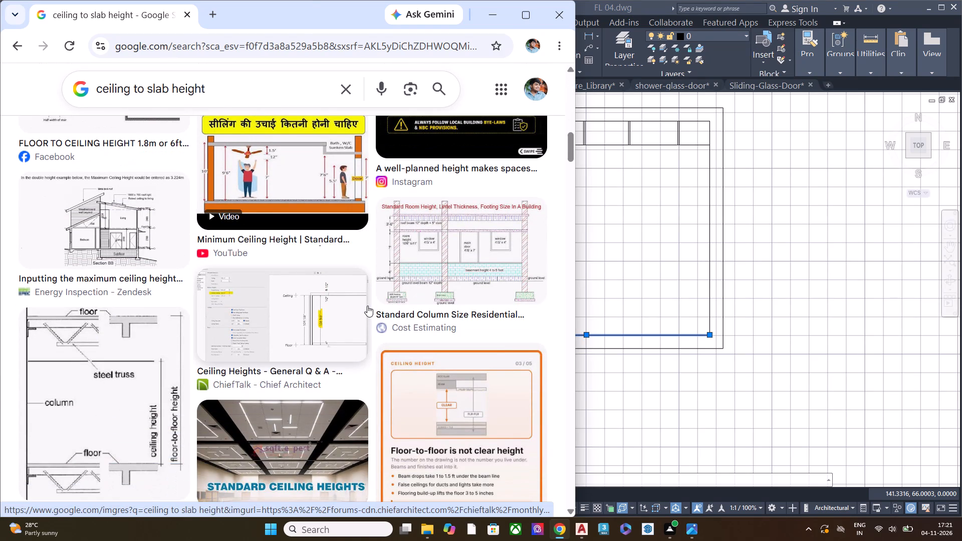
{"action": "scroll", "coordinate": [367, 306], "scroll_direction": "down", "scroll_amount": 3}
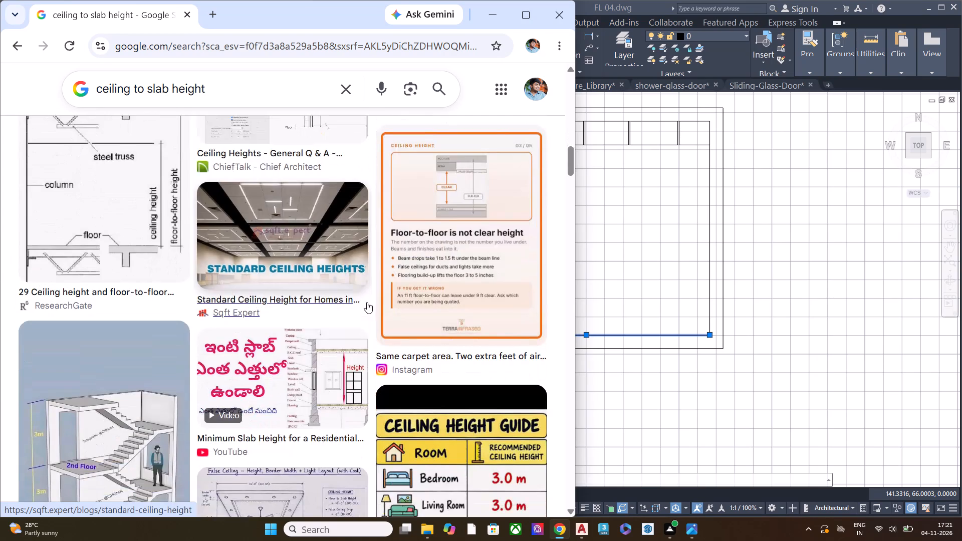
{"action": "scroll", "coordinate": [367, 302], "scroll_direction": "down", "scroll_amount": 2}
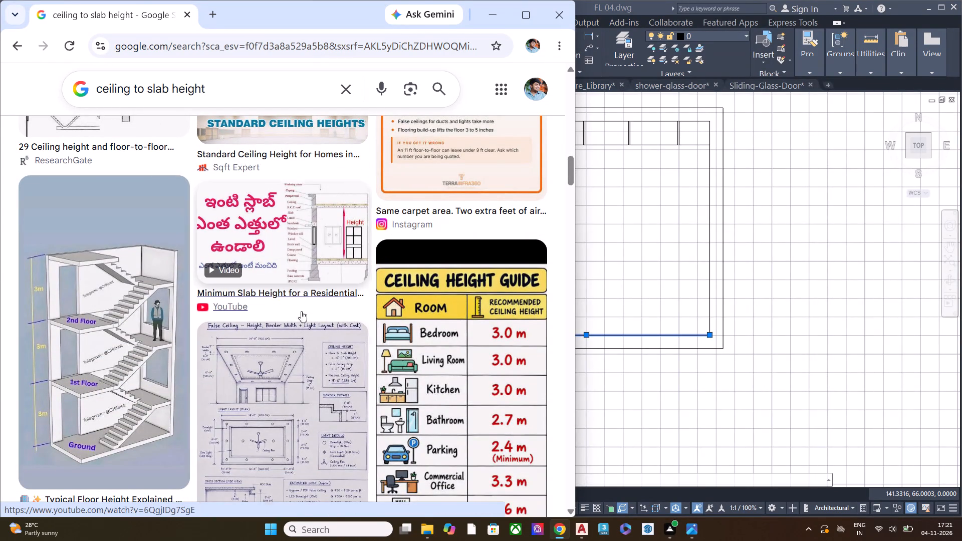
{"action": "scroll", "coordinate": [347, 301], "scroll_direction": "down", "scroll_amount": 5}
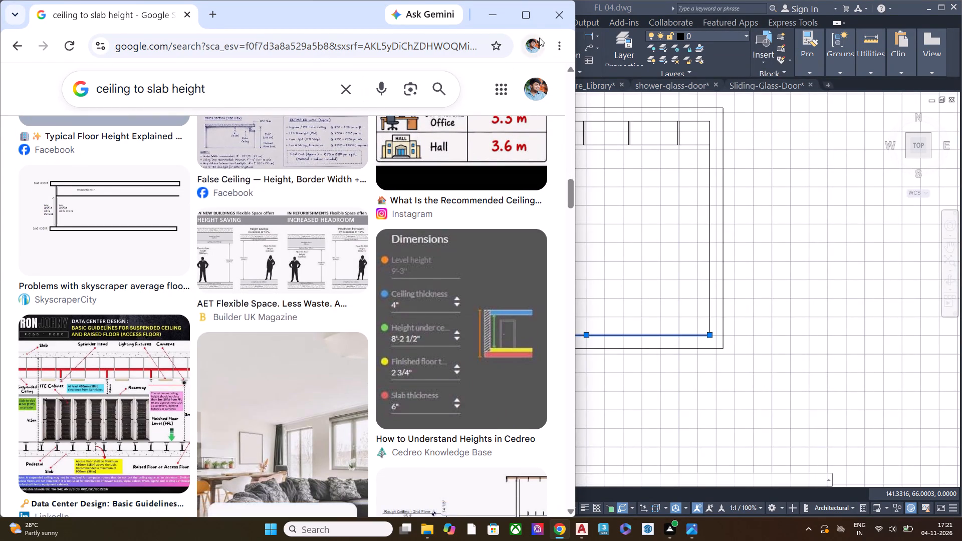
{"action": "left_click", "coordinate": [550, 21]}
Offset the room's inner bottom line 3" upward to form the floor line in the new bedroom elevation.
{"action": "scroll", "coordinate": [620, 119], "scroll_direction": "up", "scroll_amount": 1}
{"action": "middle_click_drag", "start_coordinate": [619, 124], "coordinate": [542, 261]}
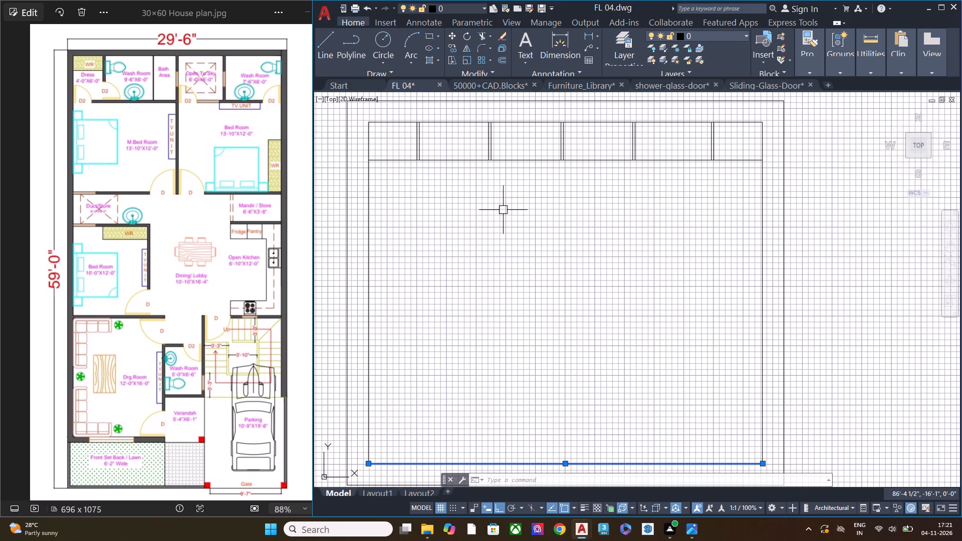
{"action": "middle_click_drag", "start_coordinate": [506, 209], "coordinate": [514, 303]}
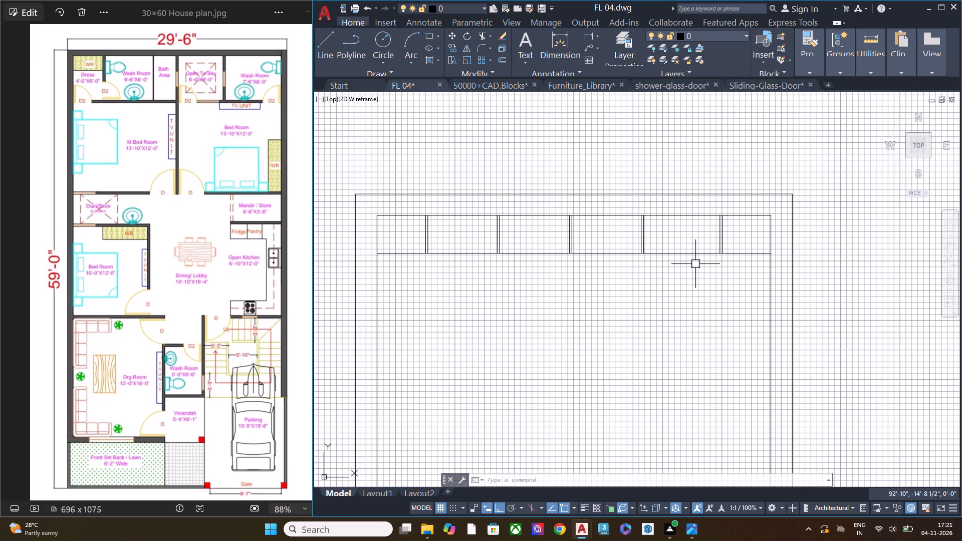
{"action": "scroll", "coordinate": [595, 273], "scroll_direction": "down", "scroll_amount": 1}
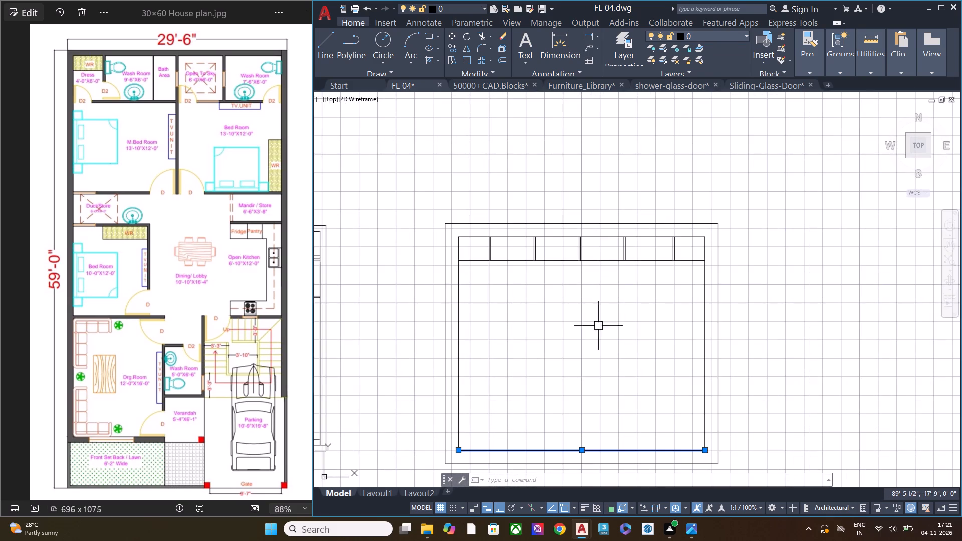
{"action": "middle_click_drag", "start_coordinate": [593, 354], "coordinate": [594, 281]}
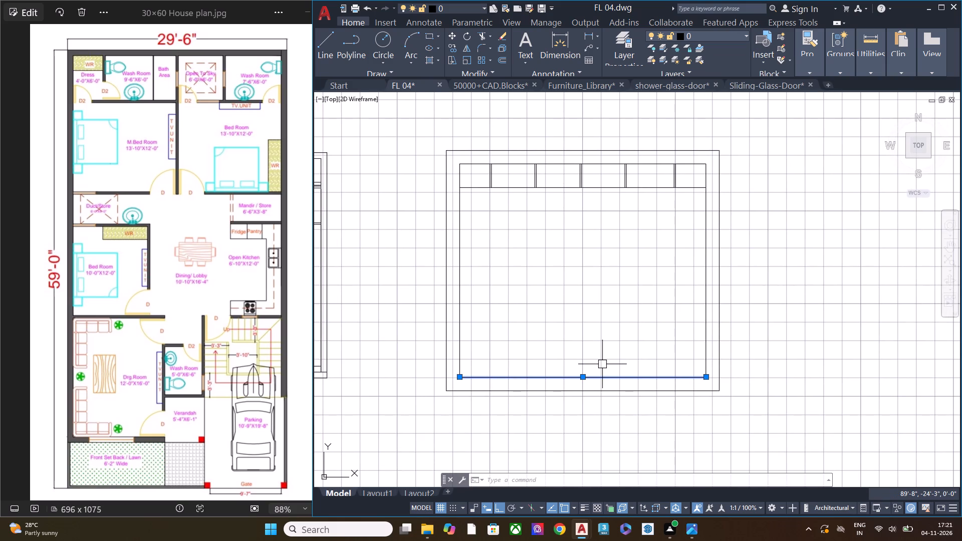
{"action": "type", "text": "off"}
{"action": "key", "text": "space"}
{"action": "key", "text": "space"}
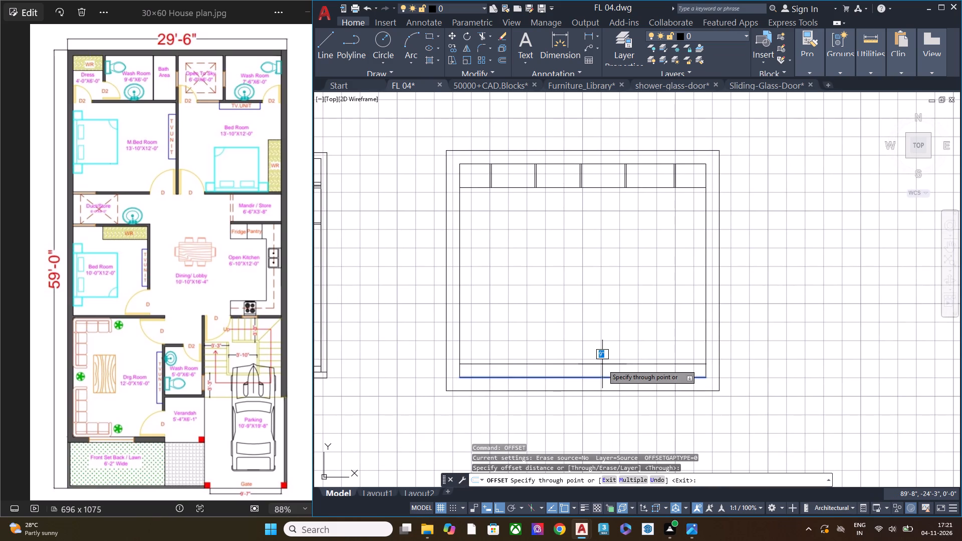
{"action": "key", "text": "3"}
{"action": "key", "text": "shift+quotedbl"}
{"action": "key", "text": "Return"}
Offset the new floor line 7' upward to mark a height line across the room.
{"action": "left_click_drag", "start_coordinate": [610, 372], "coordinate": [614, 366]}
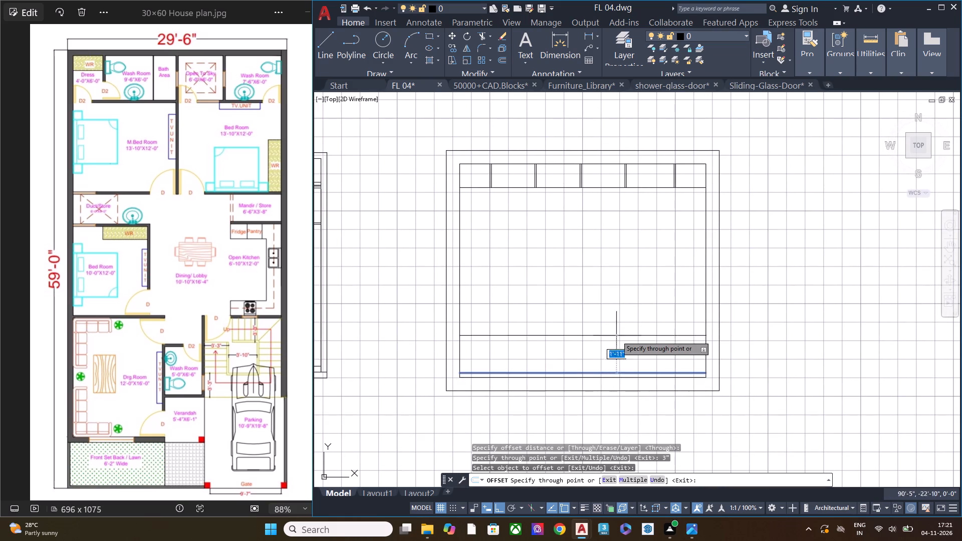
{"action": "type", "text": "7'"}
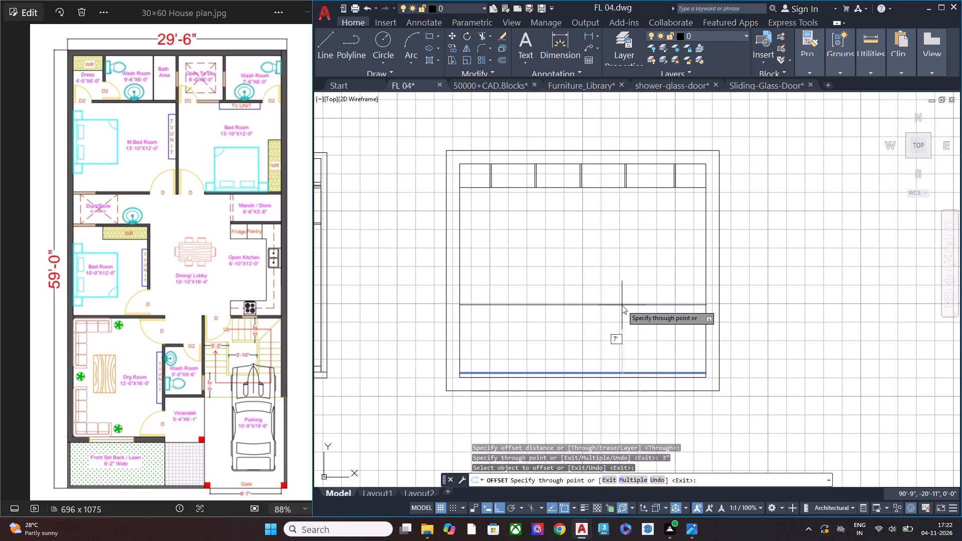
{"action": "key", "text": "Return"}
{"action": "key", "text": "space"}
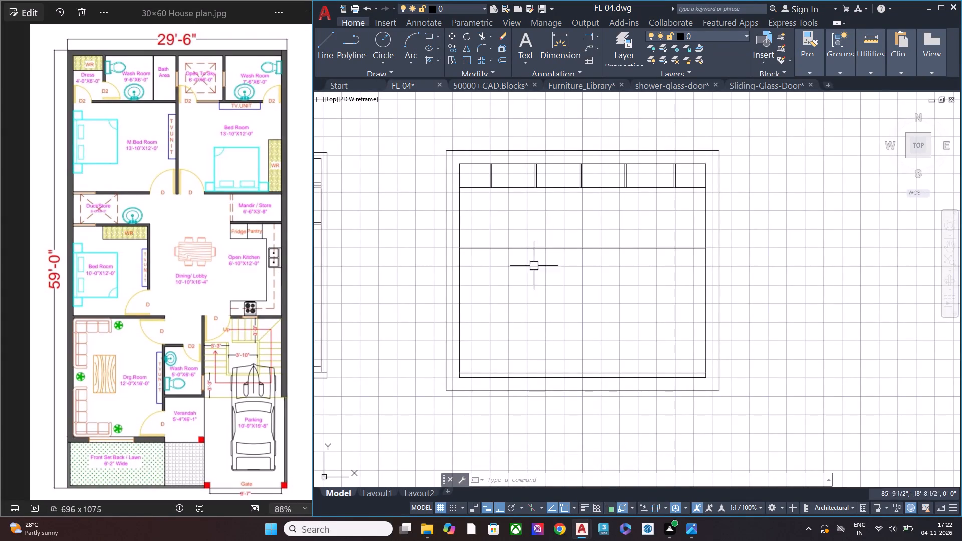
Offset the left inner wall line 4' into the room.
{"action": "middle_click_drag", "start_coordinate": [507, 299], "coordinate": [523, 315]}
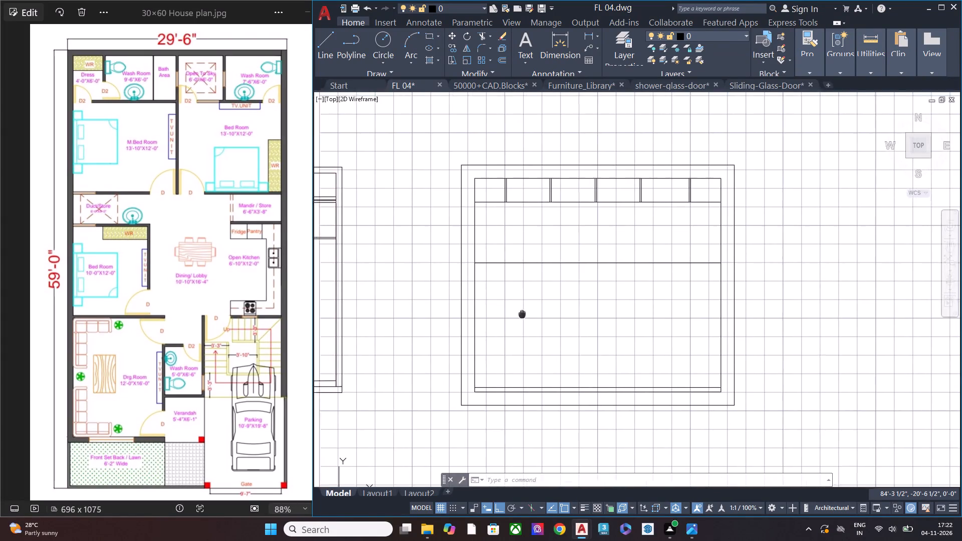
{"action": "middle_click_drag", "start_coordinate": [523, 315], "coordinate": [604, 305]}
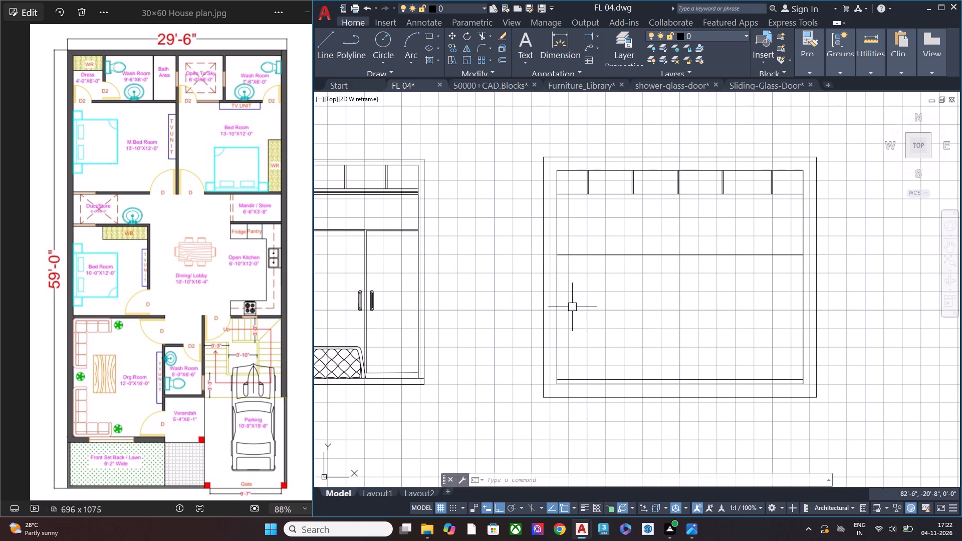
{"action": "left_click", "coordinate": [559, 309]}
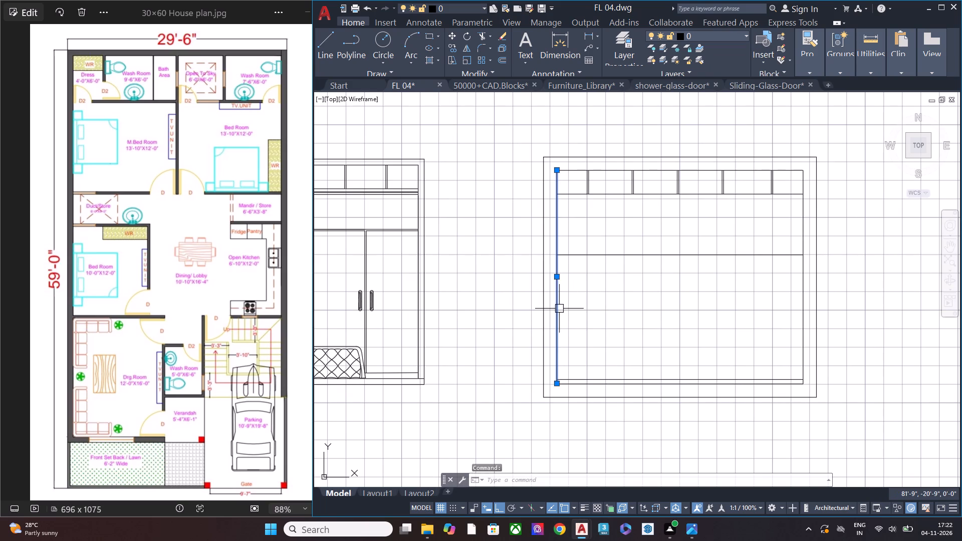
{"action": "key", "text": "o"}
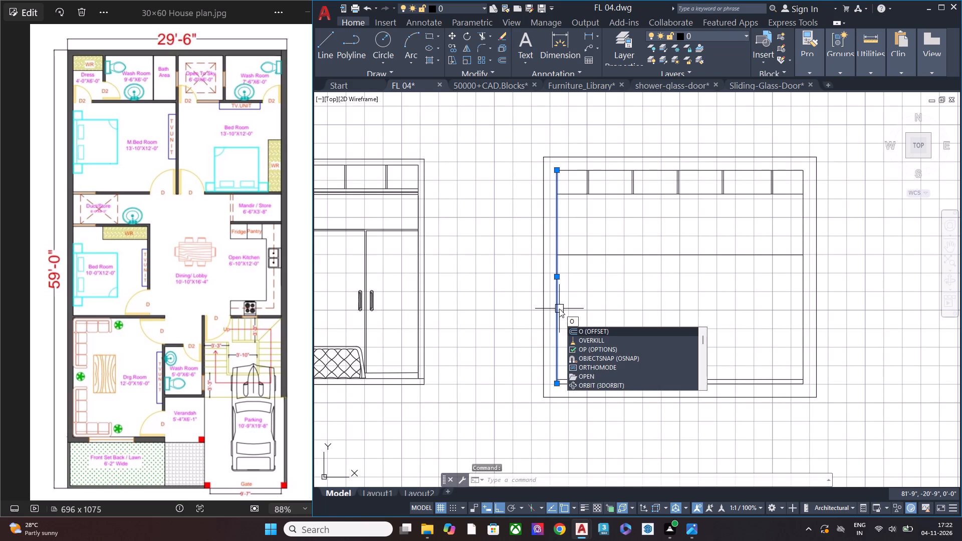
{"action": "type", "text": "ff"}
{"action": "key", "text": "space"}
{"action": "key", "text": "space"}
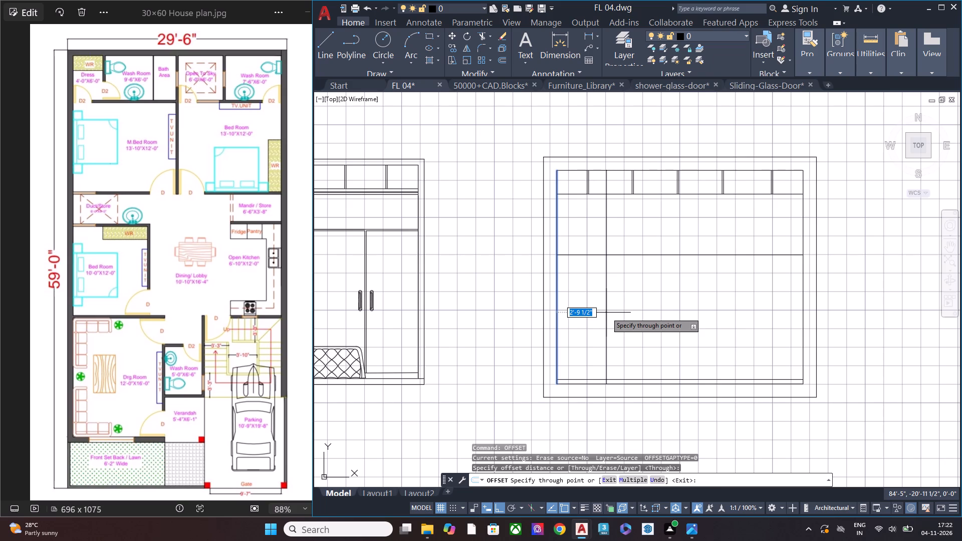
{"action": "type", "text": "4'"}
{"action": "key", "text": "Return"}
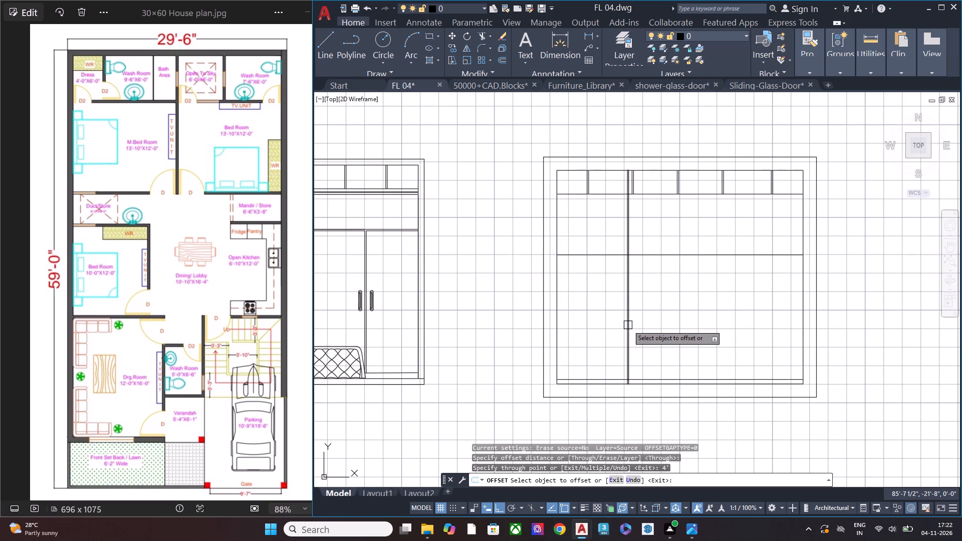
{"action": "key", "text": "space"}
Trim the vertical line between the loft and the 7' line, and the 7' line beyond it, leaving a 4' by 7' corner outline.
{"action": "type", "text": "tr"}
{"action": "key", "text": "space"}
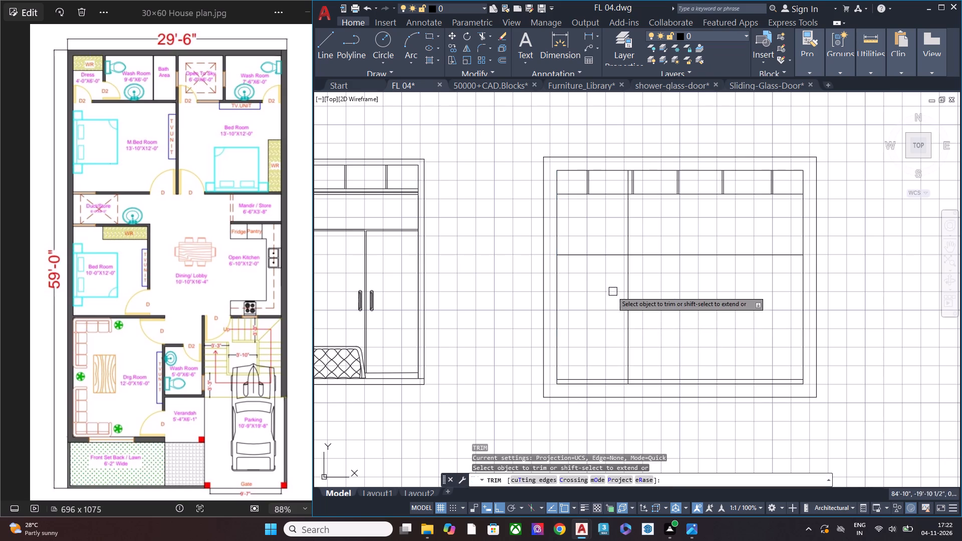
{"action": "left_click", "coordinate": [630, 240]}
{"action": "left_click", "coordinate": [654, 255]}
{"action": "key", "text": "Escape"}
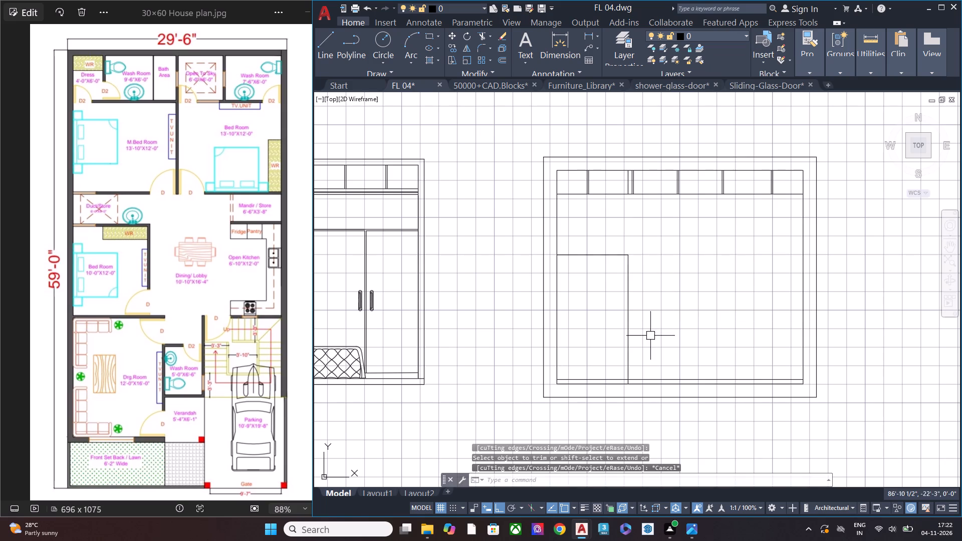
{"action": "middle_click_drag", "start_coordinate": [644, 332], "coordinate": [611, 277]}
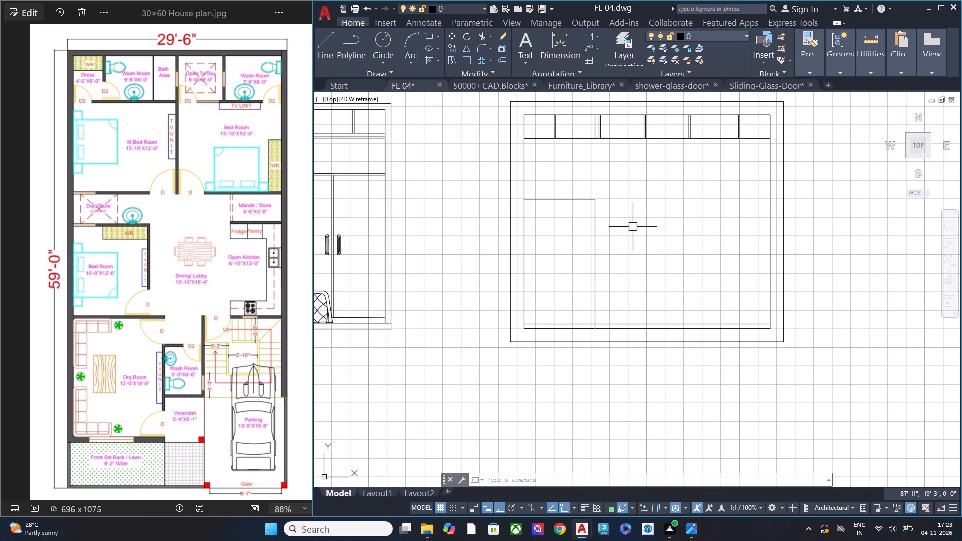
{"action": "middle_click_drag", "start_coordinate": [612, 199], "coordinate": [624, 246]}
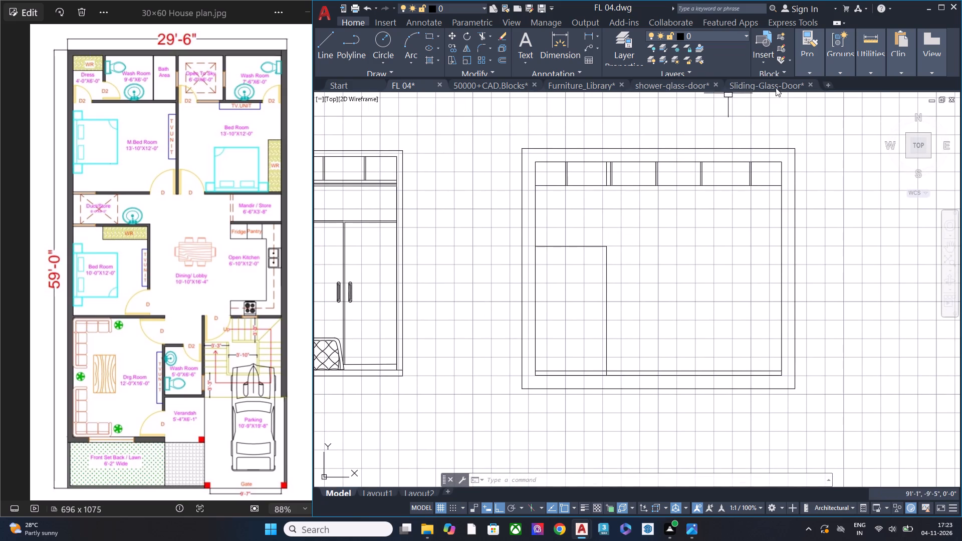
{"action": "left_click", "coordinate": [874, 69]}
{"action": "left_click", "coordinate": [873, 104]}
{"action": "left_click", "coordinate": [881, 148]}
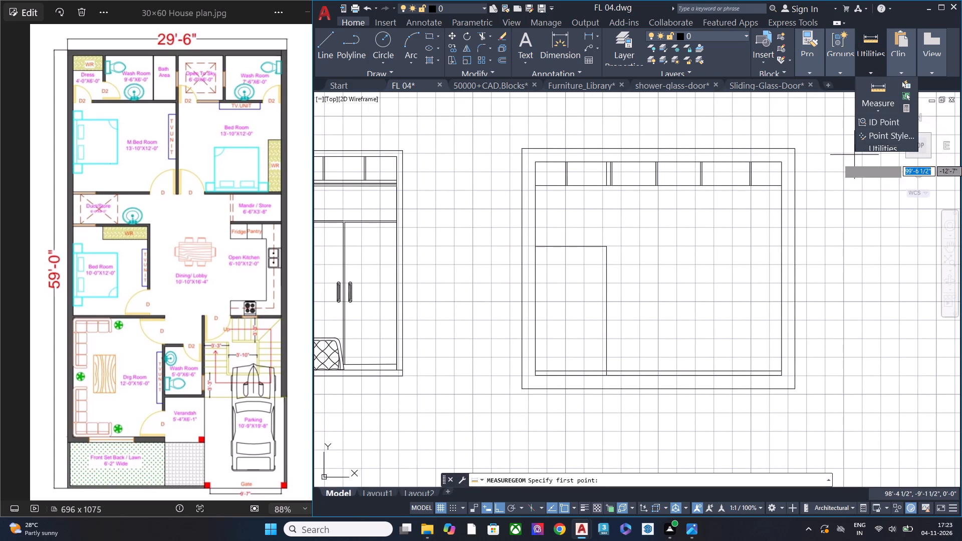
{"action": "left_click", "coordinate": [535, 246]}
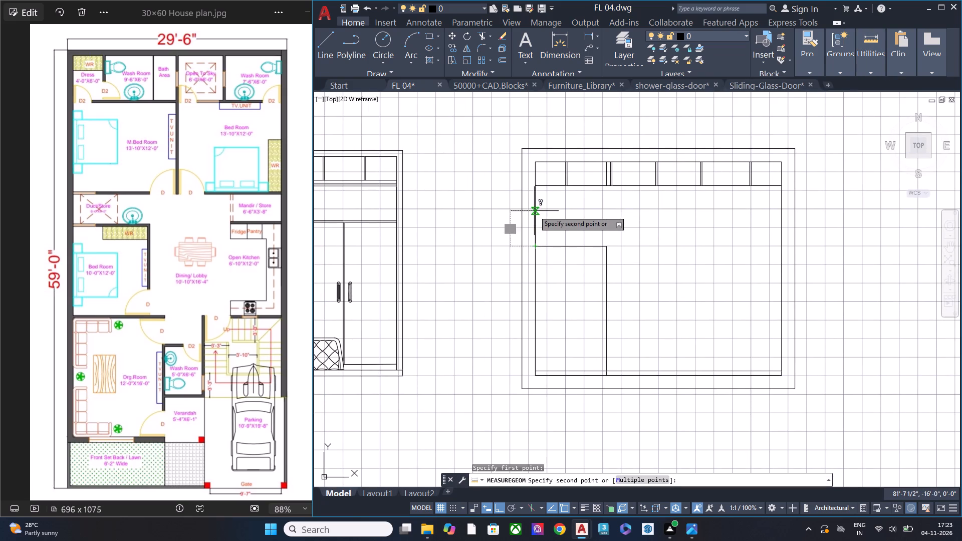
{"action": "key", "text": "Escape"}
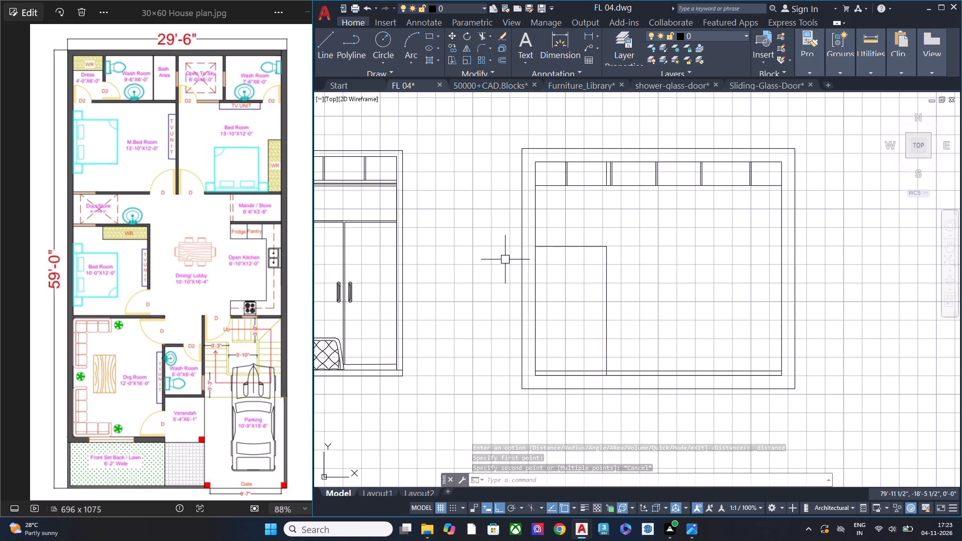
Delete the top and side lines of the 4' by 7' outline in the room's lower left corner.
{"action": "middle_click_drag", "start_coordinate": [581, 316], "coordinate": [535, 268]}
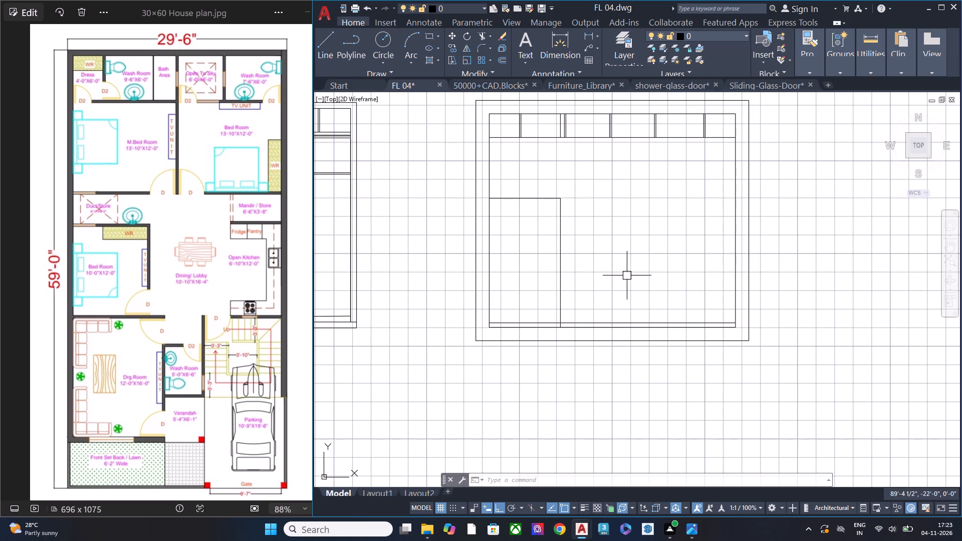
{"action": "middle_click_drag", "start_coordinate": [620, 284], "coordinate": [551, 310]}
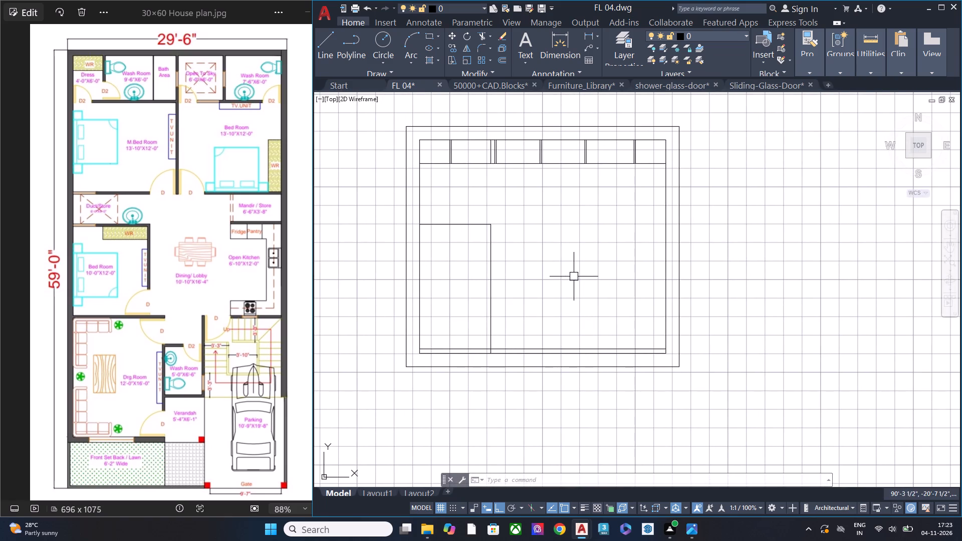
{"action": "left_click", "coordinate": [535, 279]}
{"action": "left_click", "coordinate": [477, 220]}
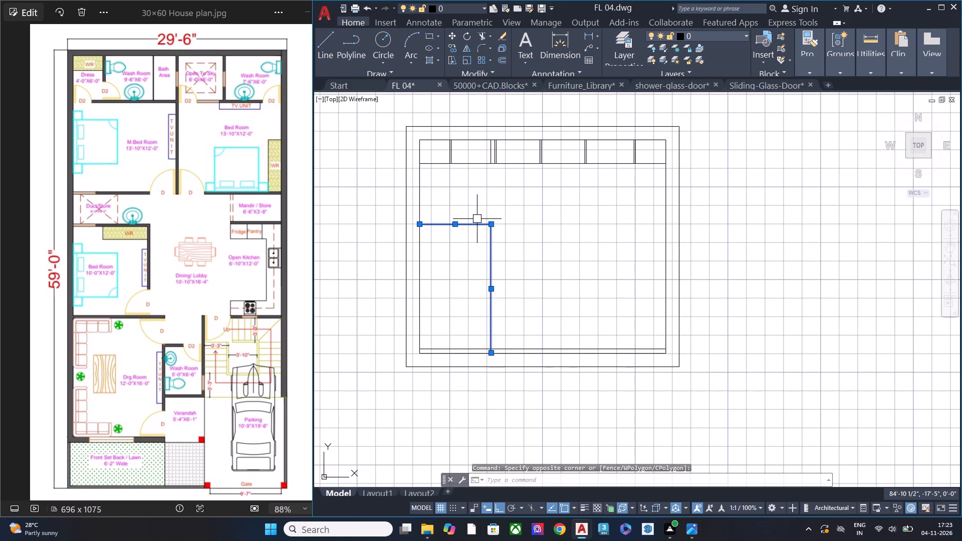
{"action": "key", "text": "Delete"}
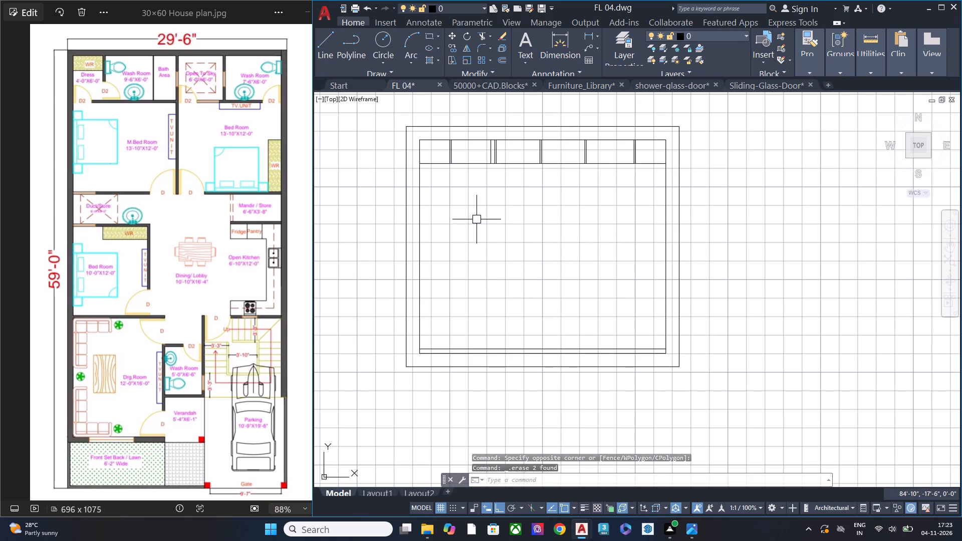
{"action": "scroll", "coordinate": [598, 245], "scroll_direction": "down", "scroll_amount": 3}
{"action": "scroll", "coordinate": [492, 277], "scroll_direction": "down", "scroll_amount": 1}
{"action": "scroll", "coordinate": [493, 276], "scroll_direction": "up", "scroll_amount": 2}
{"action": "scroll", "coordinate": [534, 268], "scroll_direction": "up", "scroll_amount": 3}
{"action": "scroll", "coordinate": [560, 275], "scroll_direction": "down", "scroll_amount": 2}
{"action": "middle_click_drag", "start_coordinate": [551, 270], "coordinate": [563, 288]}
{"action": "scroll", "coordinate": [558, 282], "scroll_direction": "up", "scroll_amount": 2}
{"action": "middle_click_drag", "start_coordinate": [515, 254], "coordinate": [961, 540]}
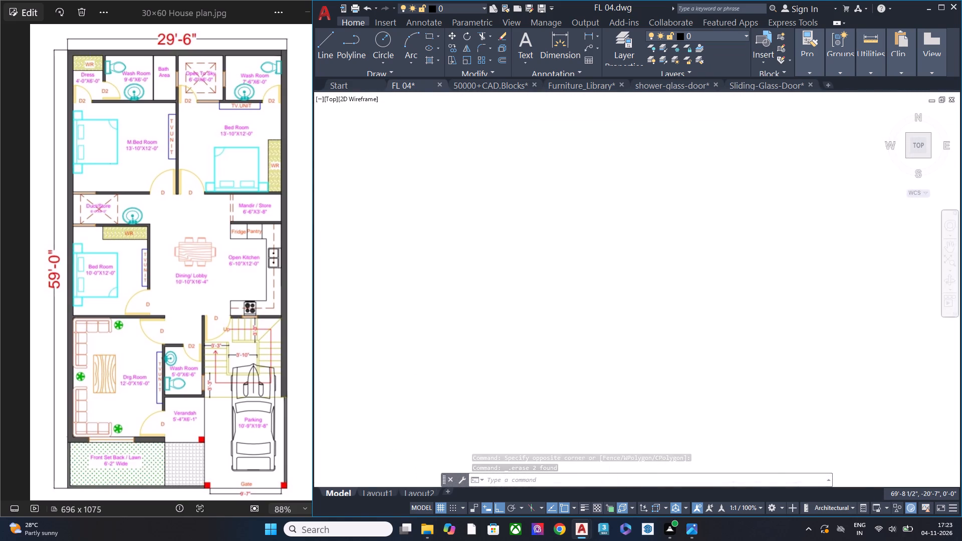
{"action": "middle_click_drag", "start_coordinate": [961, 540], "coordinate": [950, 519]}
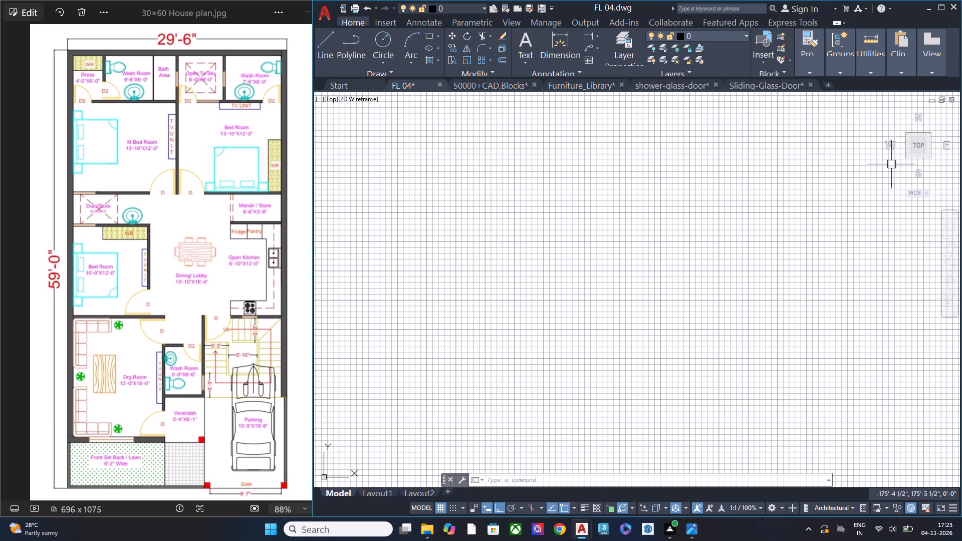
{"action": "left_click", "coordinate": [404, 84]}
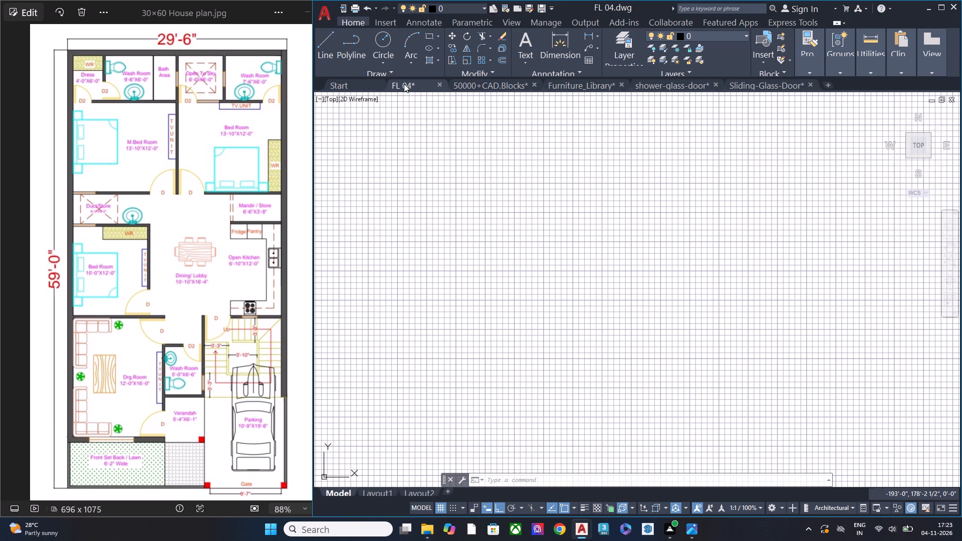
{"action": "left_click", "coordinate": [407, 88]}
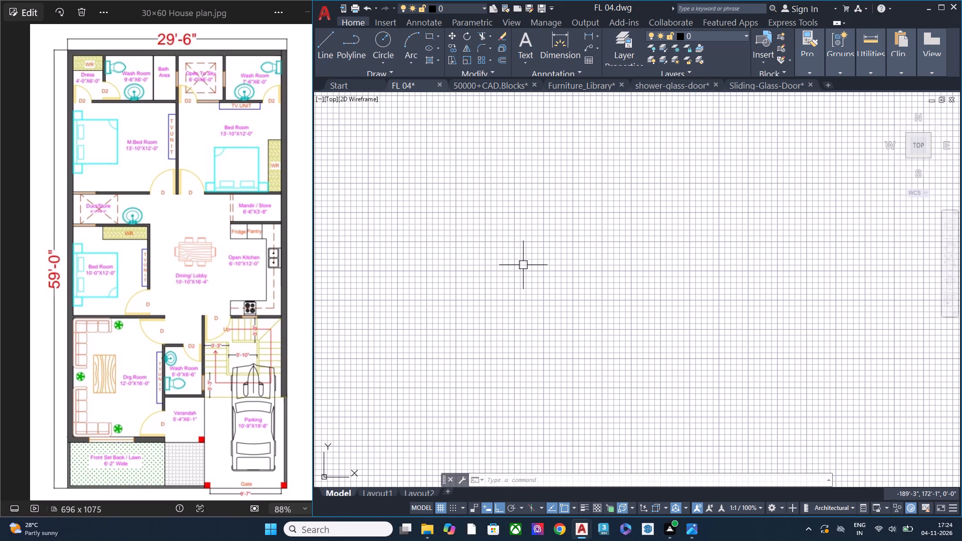
Bring the floor plan and the two bedroom elevations back into view using window zooms.
{"action": "type", "text": "z"}
{"action": "key", "text": "space"}
{"action": "left_click", "coordinate": [523, 265]}
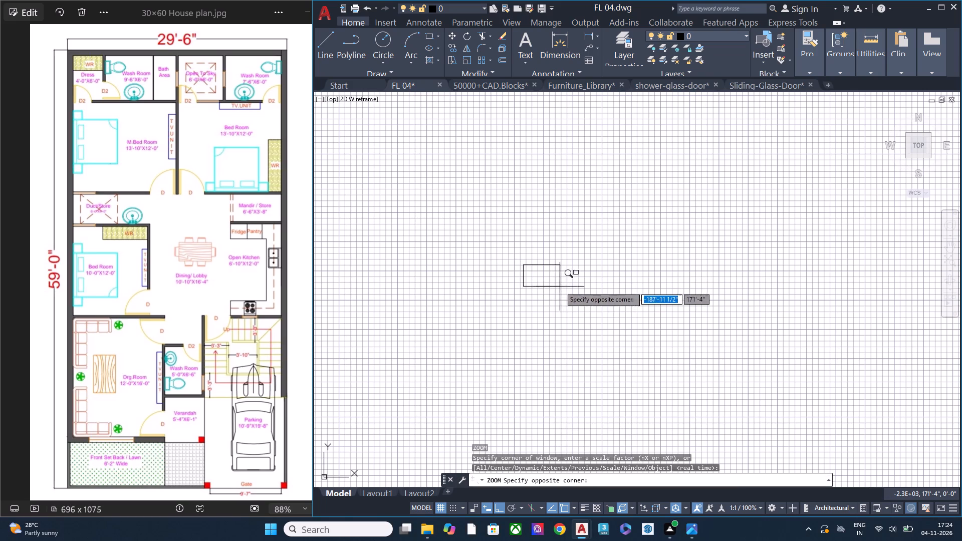
{"action": "left_click", "coordinate": [560, 287]}
{"action": "scroll", "coordinate": [558, 284], "scroll_direction": "down", "scroll_amount": 6}
{"action": "scroll", "coordinate": [558, 283], "scroll_direction": "up", "scroll_amount": 1}
{"action": "scroll", "coordinate": [558, 283], "scroll_direction": "down", "scroll_amount": 11}
{"action": "scroll", "coordinate": [596, 280], "scroll_direction": "up", "scroll_amount": 1}
{"action": "scroll", "coordinate": [598, 282], "scroll_direction": "down", "scroll_amount": 1}
{"action": "scroll", "coordinate": [598, 282], "scroll_direction": "up", "scroll_amount": 1}
{"action": "scroll", "coordinate": [598, 282], "scroll_direction": "down", "scroll_amount": 5}
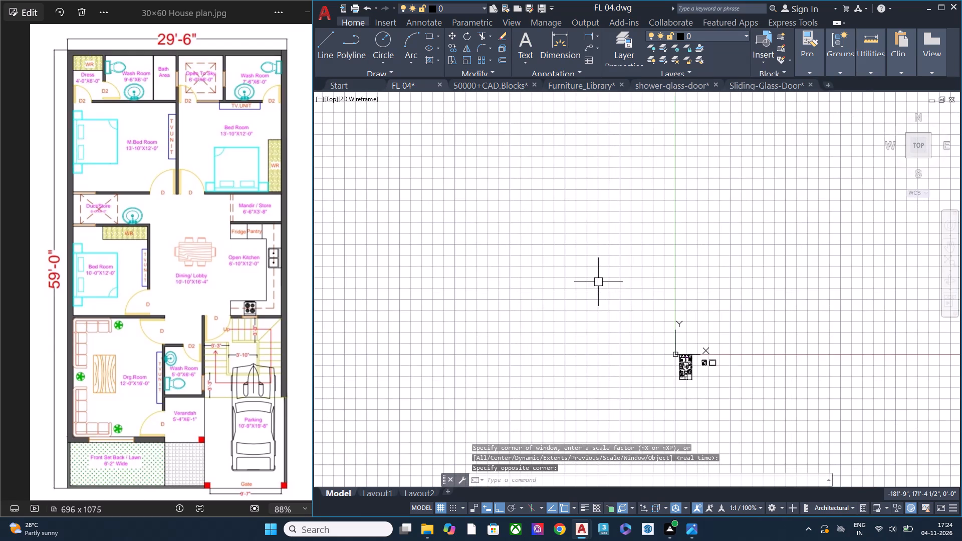
{"action": "key", "text": "space"}
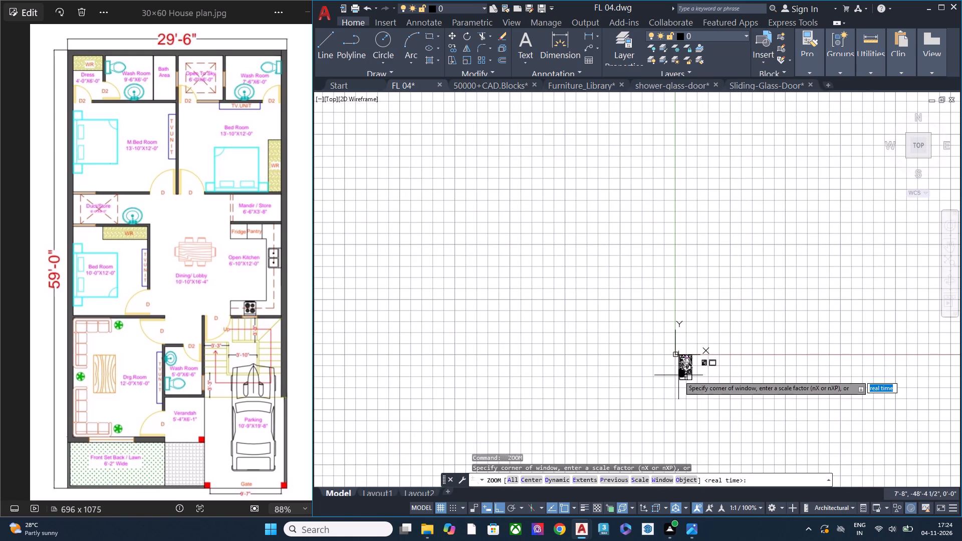
{"action": "left_click", "coordinate": [672, 376]}
{"action": "left_click", "coordinate": [698, 393]}
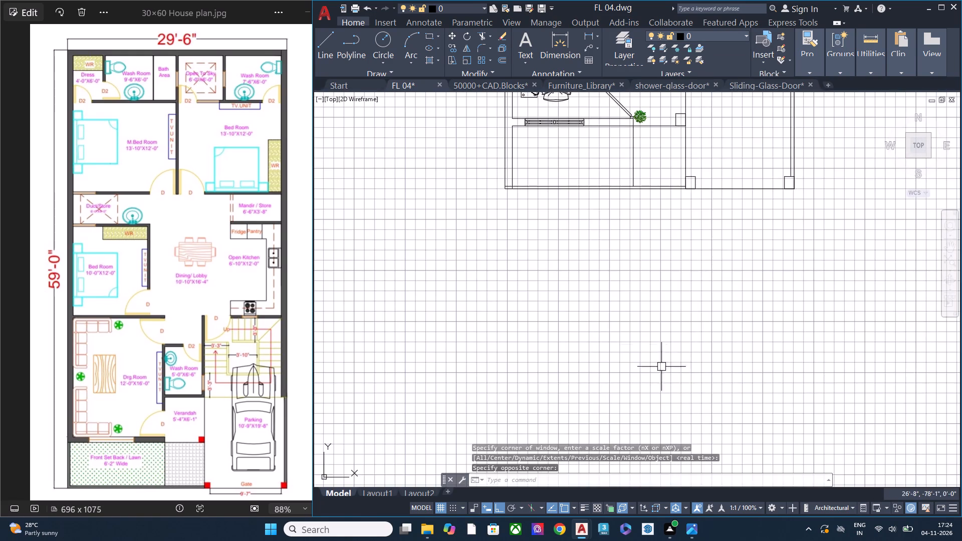
{"action": "scroll", "coordinate": [627, 331], "scroll_direction": "down", "scroll_amount": 3}
{"action": "middle_click_drag", "start_coordinate": [633, 297], "coordinate": [527, 376]}
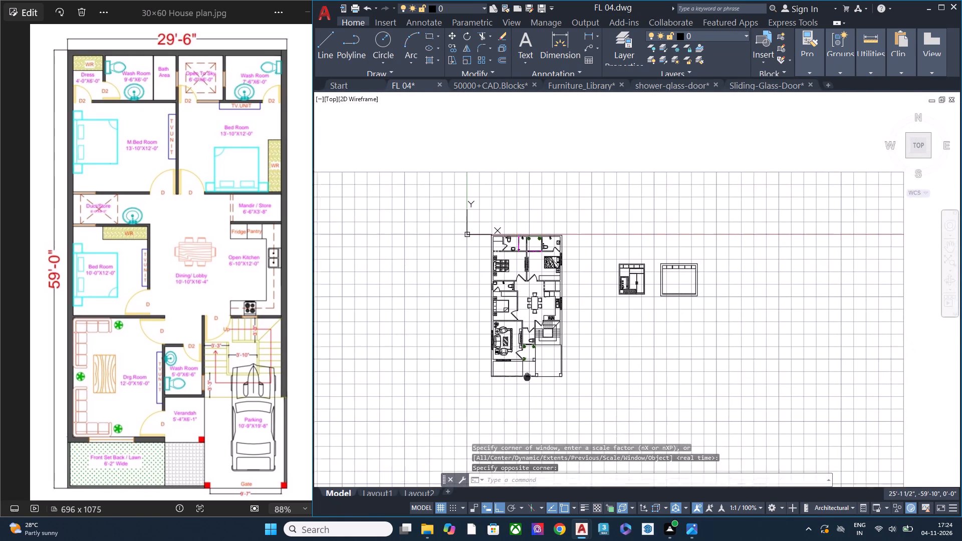
Examine the floor plan's bedrooms, lobby and kitchen, and compare the two bedroom elevations beside it.
{"action": "middle_click_drag", "start_coordinate": [527, 376], "coordinate": [525, 367]}
{"action": "scroll", "coordinate": [496, 321], "scroll_direction": "up", "scroll_amount": 1}
{"action": "scroll", "coordinate": [551, 288], "scroll_direction": "up", "scroll_amount": 1}
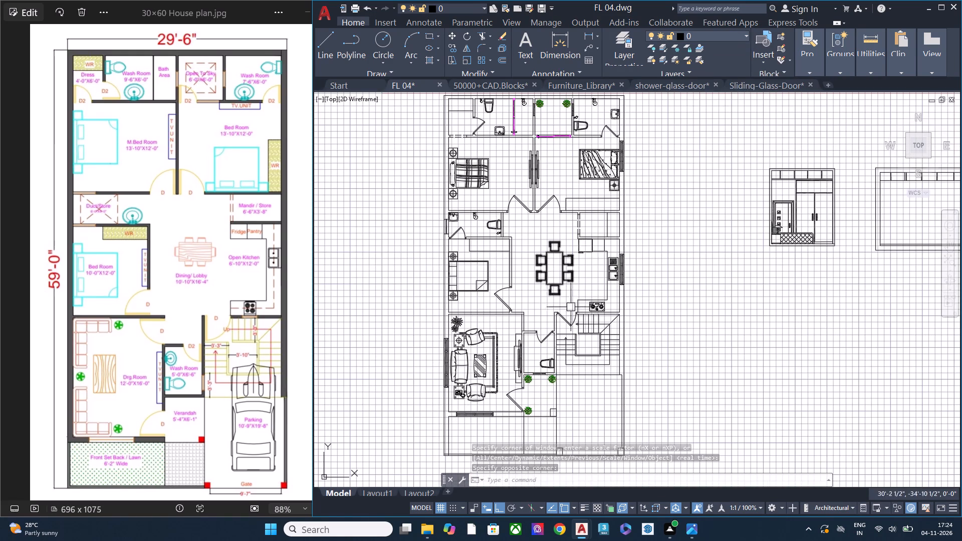
{"action": "scroll", "coordinate": [600, 285], "scroll_direction": "up", "scroll_amount": 1}
{"action": "middle_click_drag", "start_coordinate": [572, 284], "coordinate": [580, 346]}
{"action": "middle_click_drag", "start_coordinate": [556, 243], "coordinate": [560, 267]}
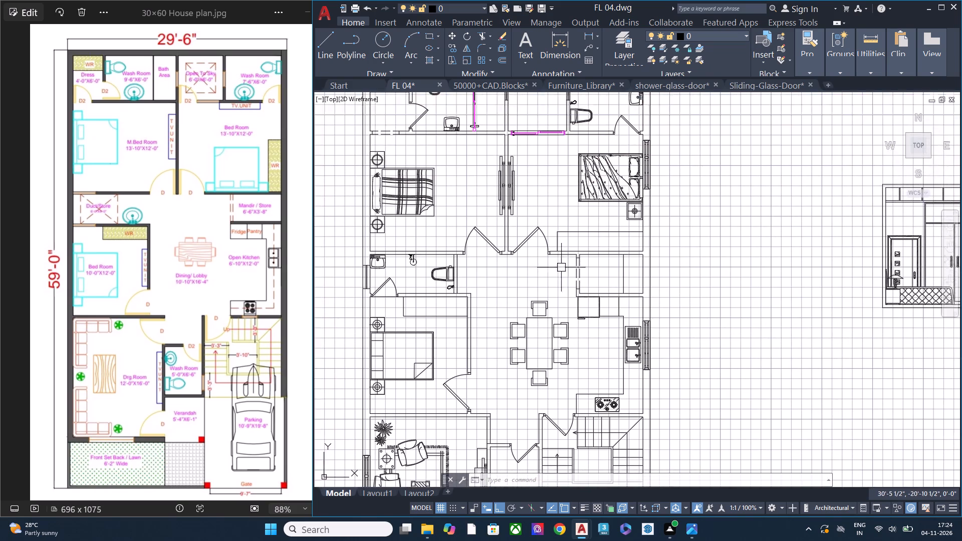
{"action": "scroll", "coordinate": [581, 266], "scroll_direction": "up", "scroll_amount": 4}
{"action": "scroll", "coordinate": [581, 266], "scroll_direction": "down", "scroll_amount": 3}
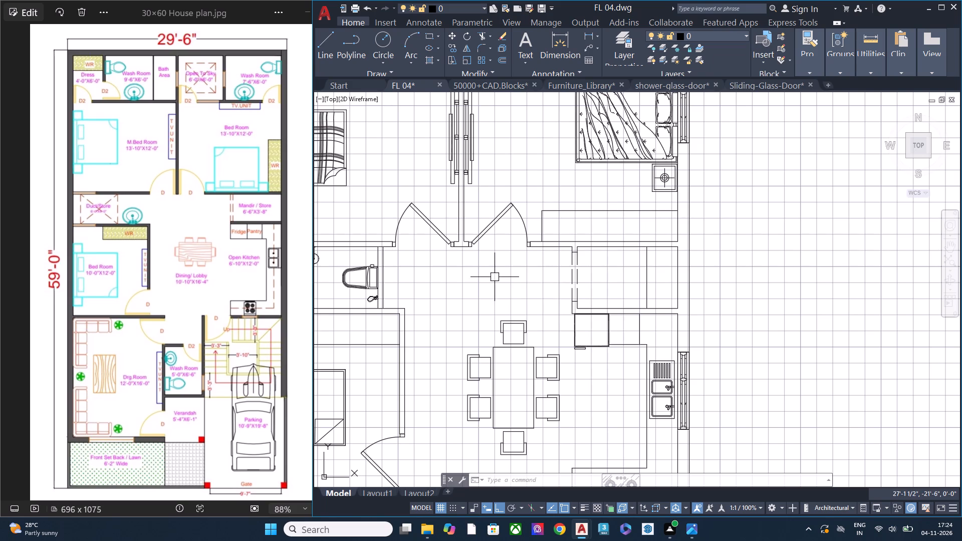
{"action": "scroll", "coordinate": [491, 287], "scroll_direction": "down", "scroll_amount": 2}
{"action": "middle_click_drag", "start_coordinate": [538, 272], "coordinate": [540, 293]}
{"action": "middle_click_drag", "start_coordinate": [727, 323], "coordinate": [719, 324]}
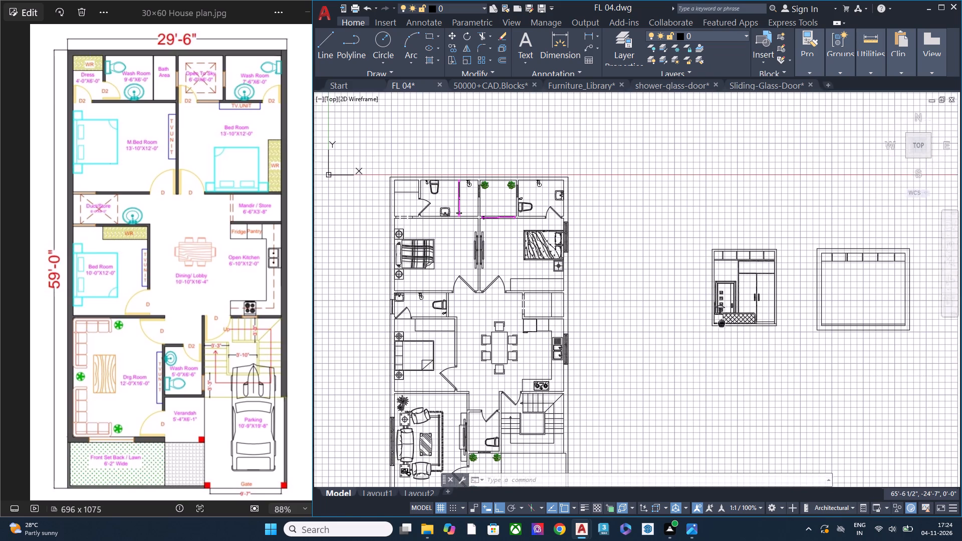
{"action": "middle_click_drag", "start_coordinate": [719, 324], "coordinate": [520, 316]}
{"action": "middle_click_drag", "start_coordinate": [455, 317], "coordinate": [645, 255]}
{"action": "middle_click_drag", "start_coordinate": [499, 367], "coordinate": [503, 360]}
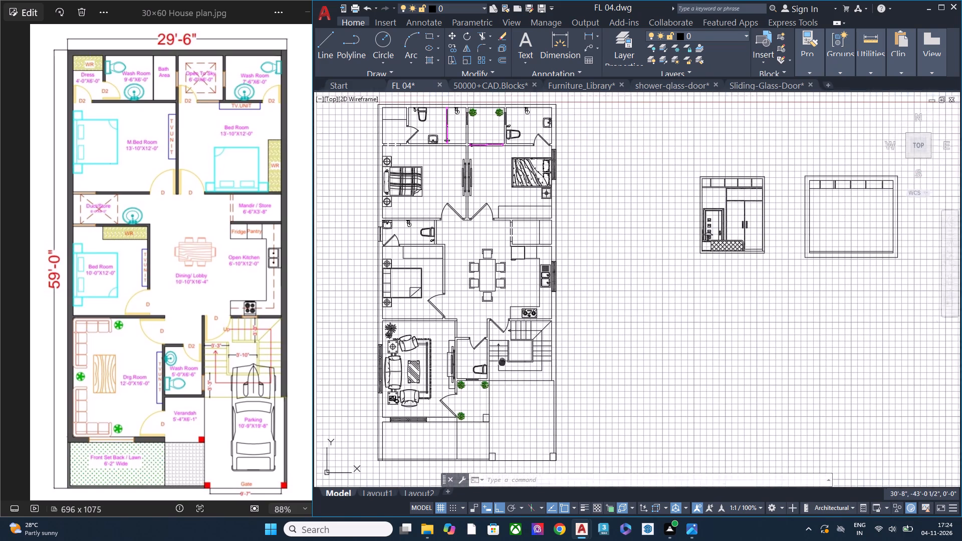
{"action": "middle_click_drag", "start_coordinate": [503, 360], "coordinate": [571, 310]}
{"action": "middle_click_drag", "start_coordinate": [548, 324], "coordinate": [576, 366]}
{"action": "scroll", "coordinate": [517, 254], "scroll_direction": "up", "scroll_amount": 1}
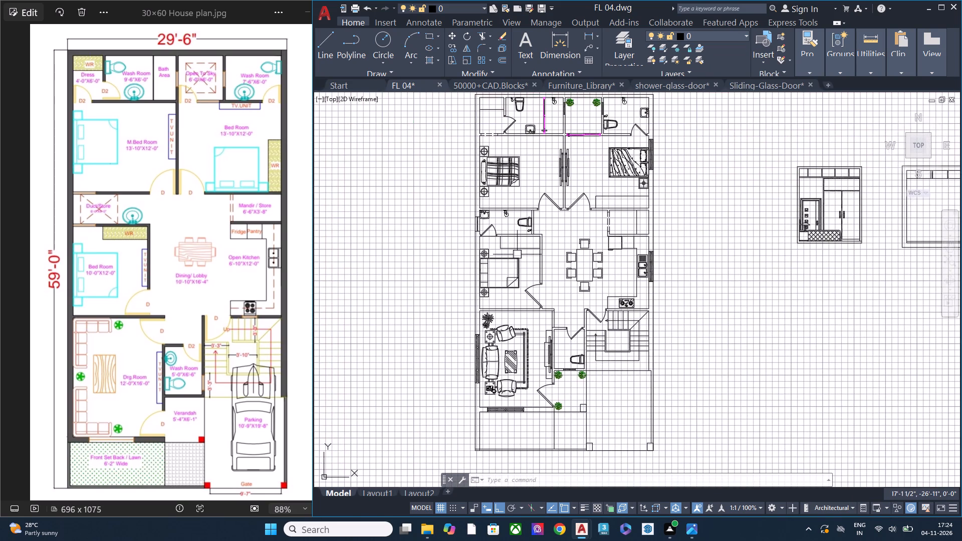
{"action": "scroll", "coordinate": [504, 266], "scroll_direction": "down", "scroll_amount": 3}
{"action": "scroll", "coordinate": [651, 244], "scroll_direction": "up", "scroll_amount": 4}
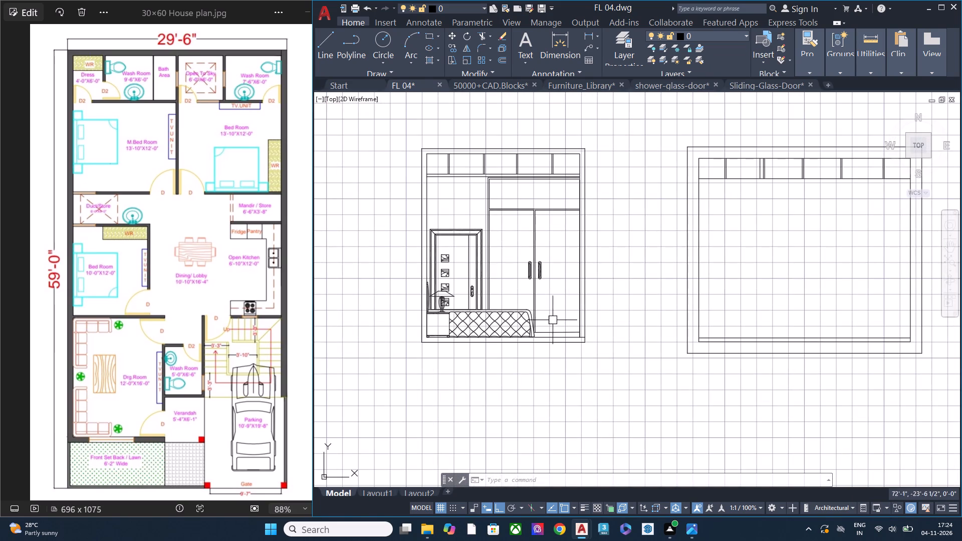
{"action": "middle_click_drag", "start_coordinate": [551, 328], "coordinate": [633, 337]}
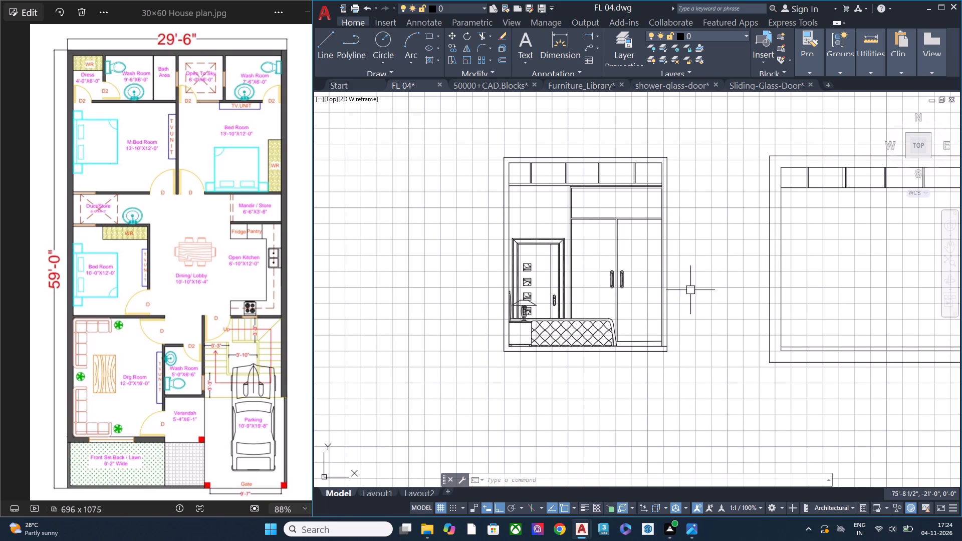
Delete the whole unfinished 13'10" by 12' bedroom elevation, including its walls, loft and floor line.
{"action": "scroll", "coordinate": [643, 275], "scroll_direction": "down", "scroll_amount": 3}
{"action": "left_click", "coordinate": [762, 310]}
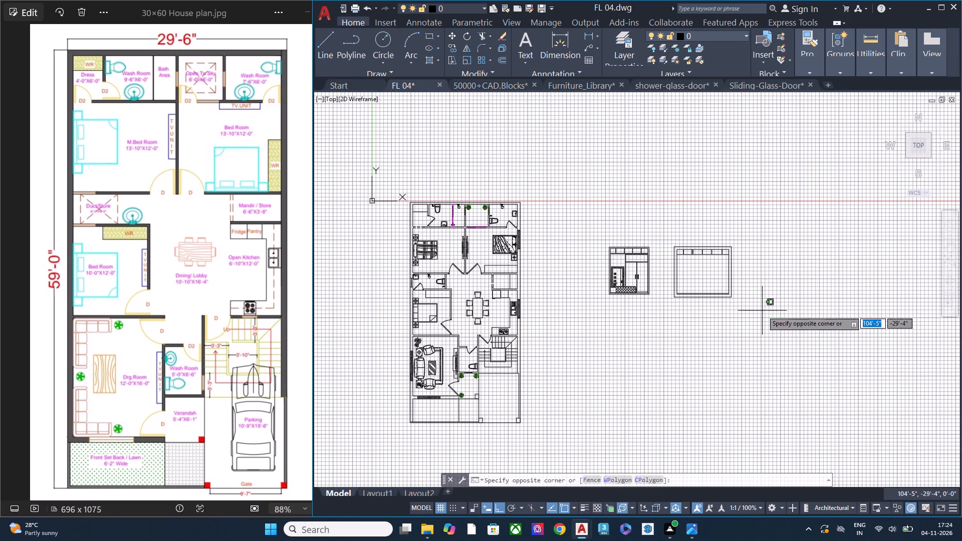
{"action": "left_click", "coordinate": [674, 233]}
{"action": "key", "text": "Home"}
{"action": "key", "text": "Delete"}
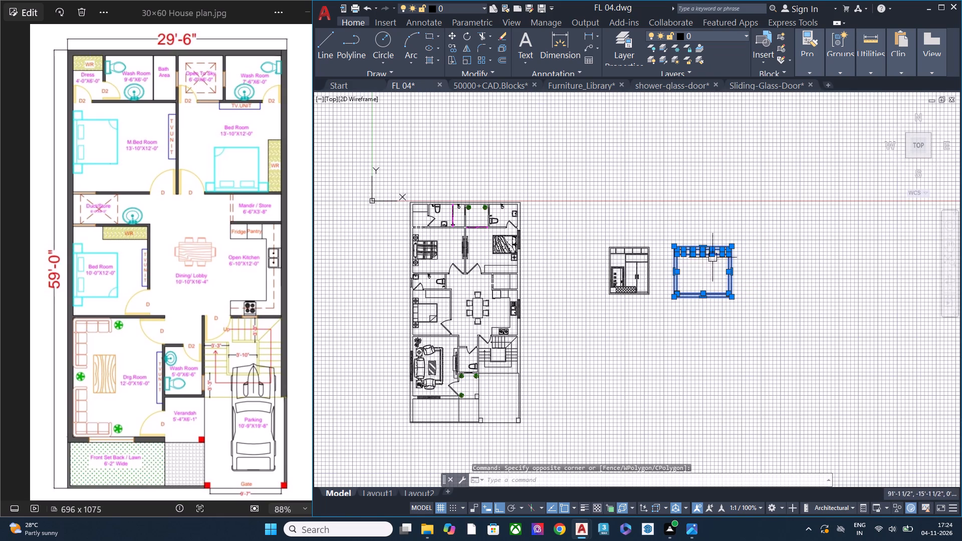
{"action": "key", "text": "Delete"}
{"action": "left_click", "coordinate": [750, 364]}
{"action": "left_click", "coordinate": [703, 233]}
{"action": "key", "text": "Delete"}
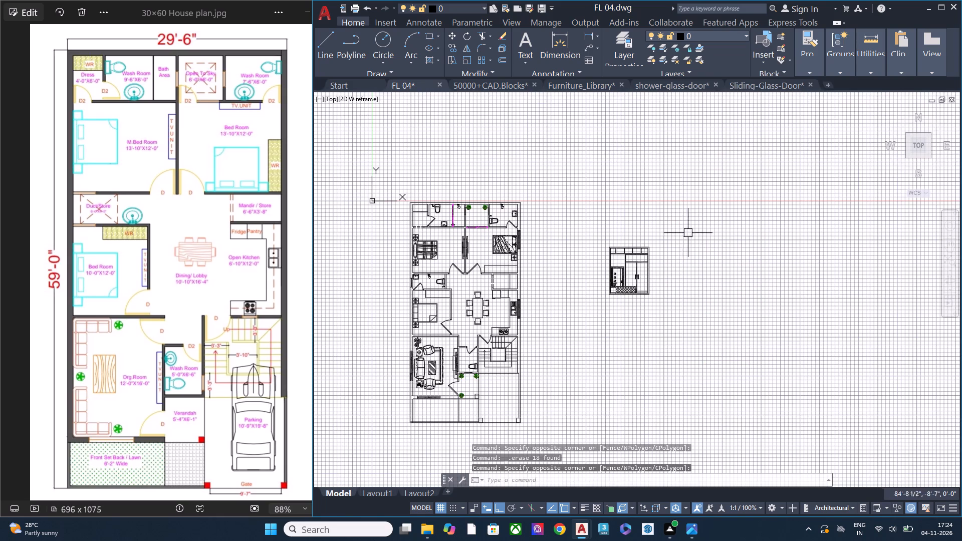
Move the floor plan and the remaining bedroom elevation together straight up by about 85', placing them above the X axis.
{"action": "left_click", "coordinate": [761, 369]}
{"action": "left_click", "coordinate": [568, 201]}
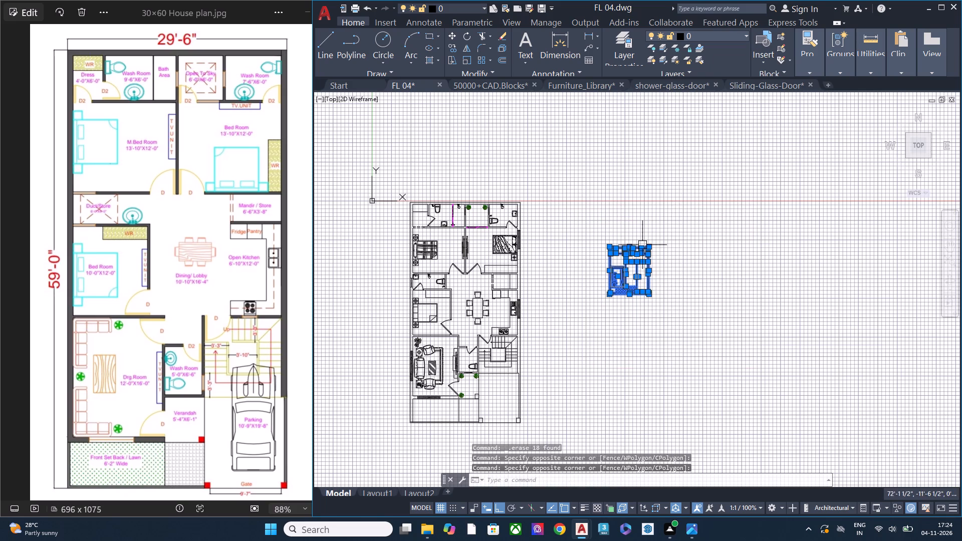
{"action": "left_click", "coordinate": [698, 332]}
{"action": "left_click", "coordinate": [594, 190]}
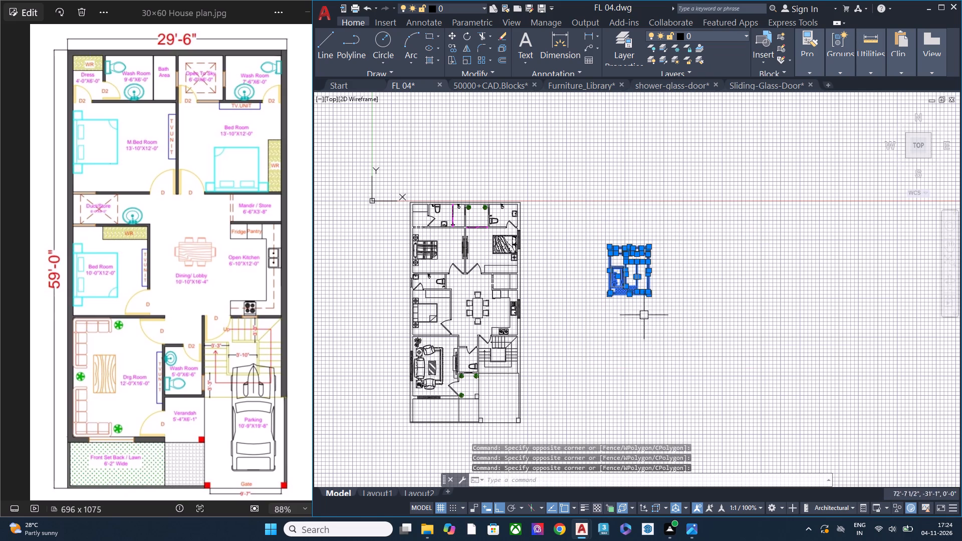
{"action": "scroll", "coordinate": [672, 291], "scroll_direction": "down", "scroll_amount": 1}
{"action": "middle_click_drag", "start_coordinate": [618, 363], "coordinate": [695, 311]}
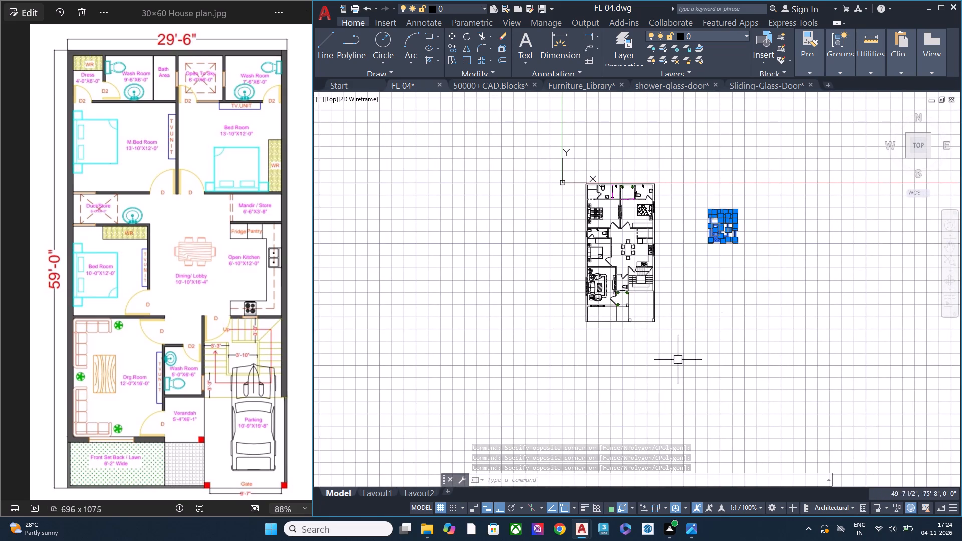
{"action": "left_click", "coordinate": [677, 344]}
{"action": "left_click", "coordinate": [569, 162]}
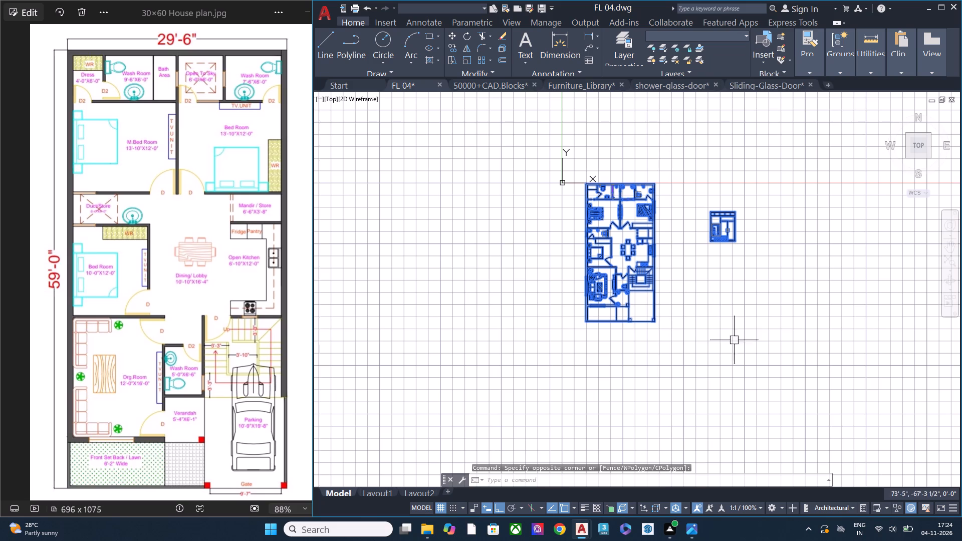
{"action": "left_click", "coordinate": [810, 372]}
{"action": "left_click", "coordinate": [582, 151]}
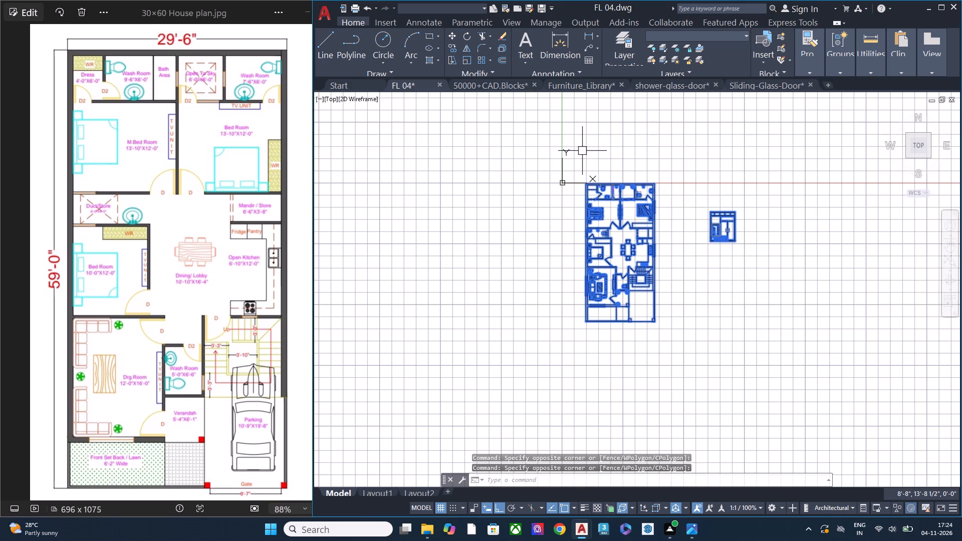
{"action": "type", "text": "m"}
{"action": "key", "text": "space"}
{"action": "left_click", "coordinate": [605, 361]}
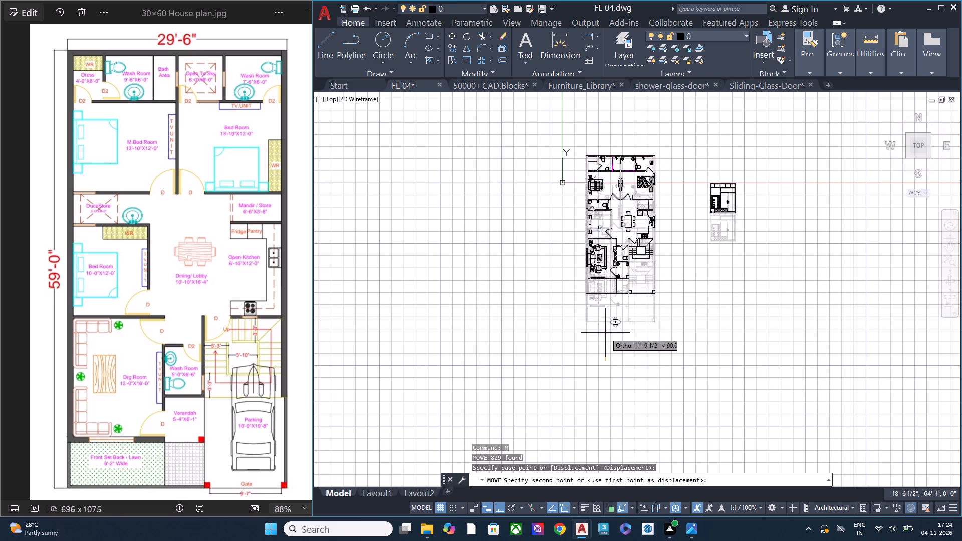
{"action": "middle_click_drag", "start_coordinate": [615, 230], "coordinate": [609, 379]}
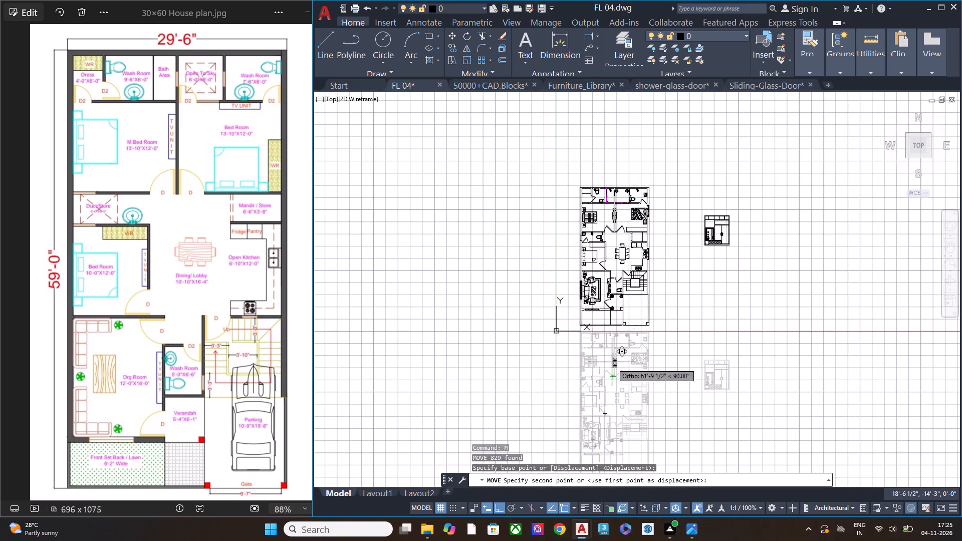
{"action": "left_click", "coordinate": [613, 309]}
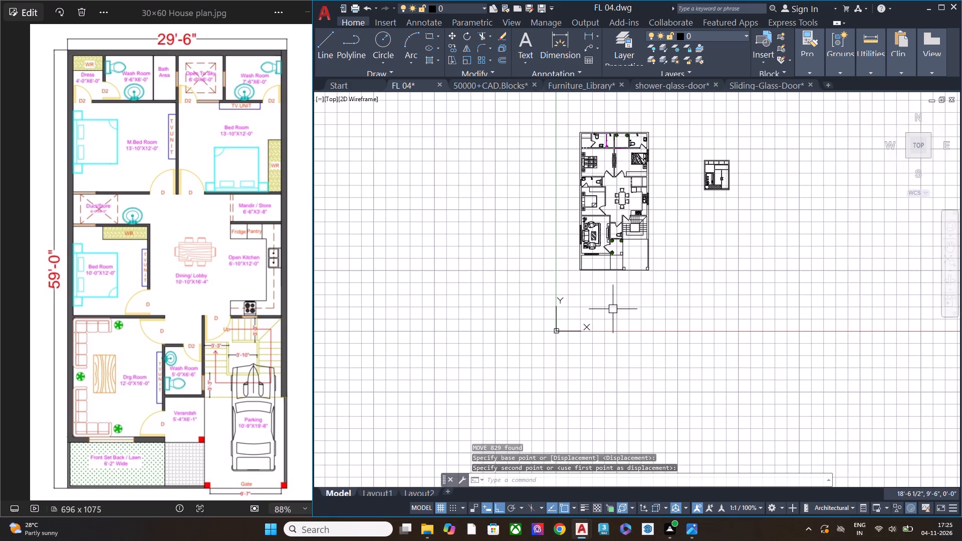
{"action": "key", "text": "Escape"}
Save the FL 04 drawing.
{"action": "key", "text": "ctrl+s"}
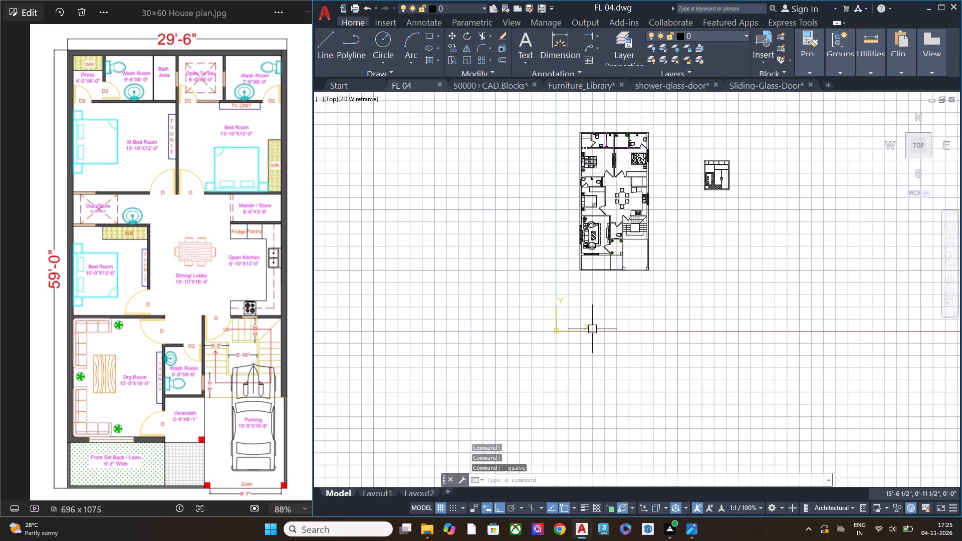